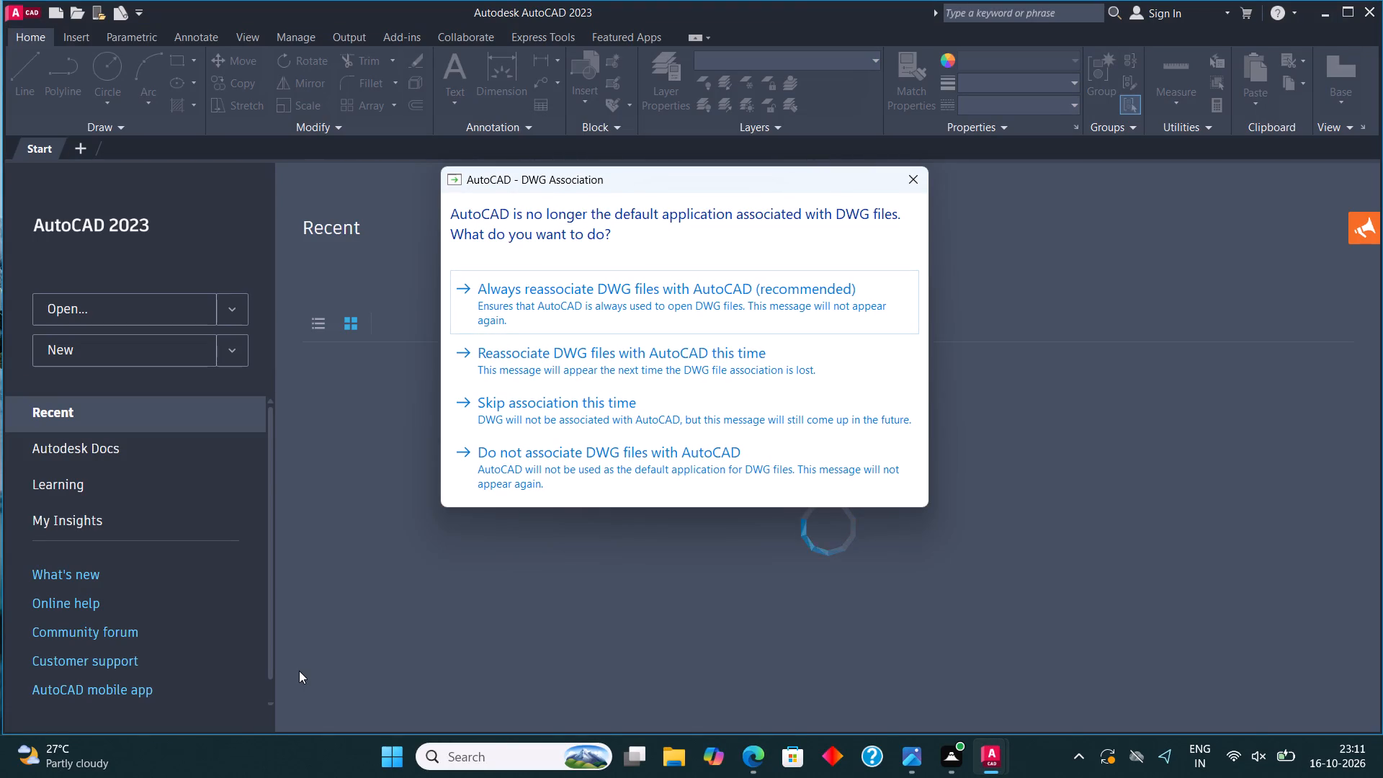
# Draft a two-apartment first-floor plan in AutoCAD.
# Dismiss the DWG file association prompt without choosing an option and start a new blank drawing.
pyautogui.click(910, 179)
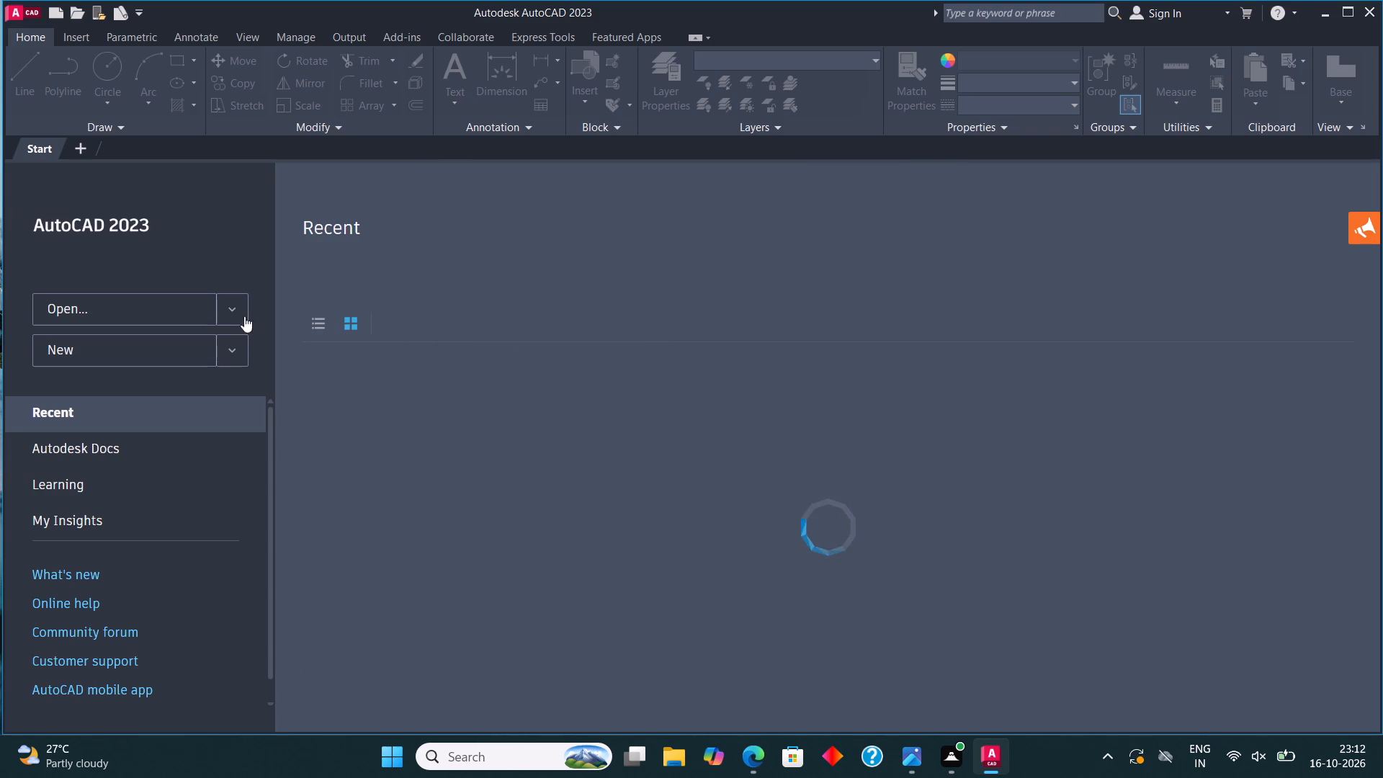
pyautogui.click(147, 336)
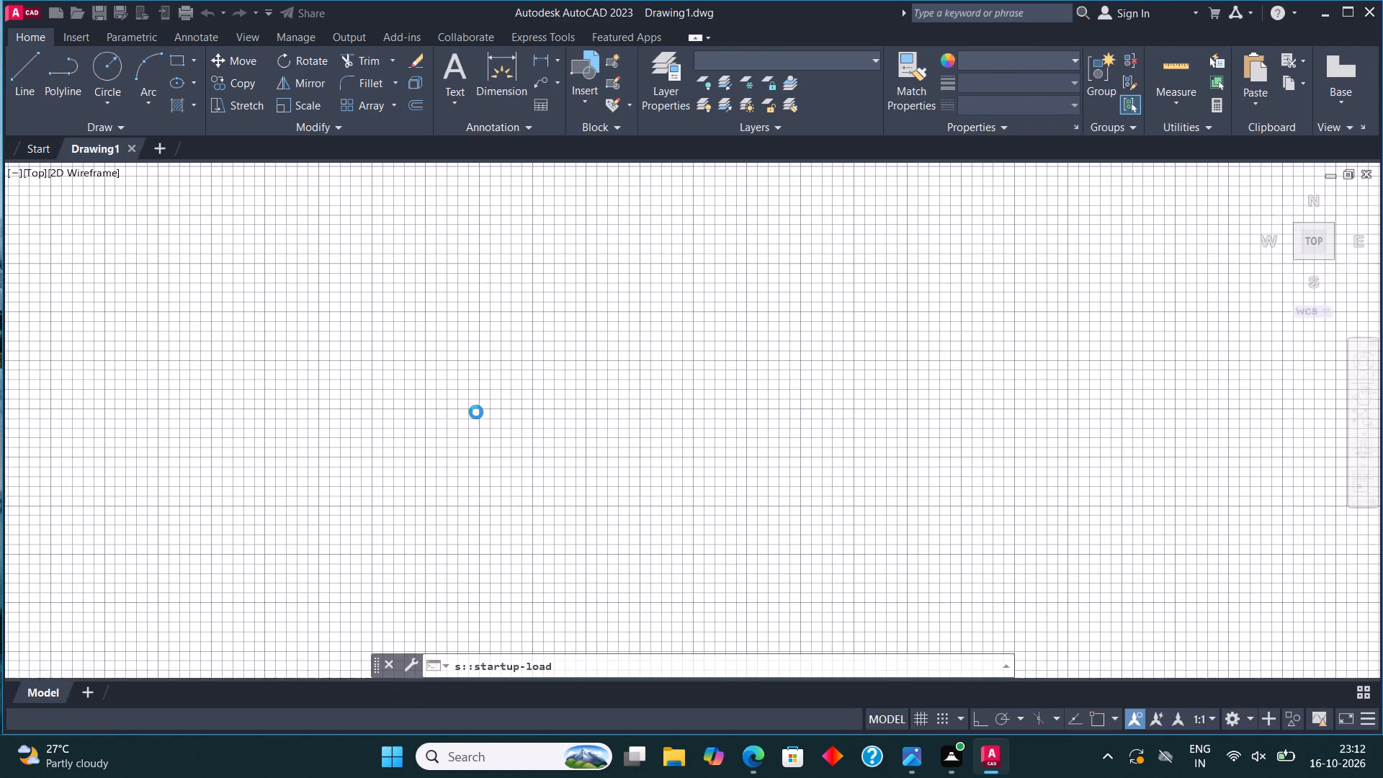
# Turn off the background grid in the new drawing.
pyautogui.write('GR')
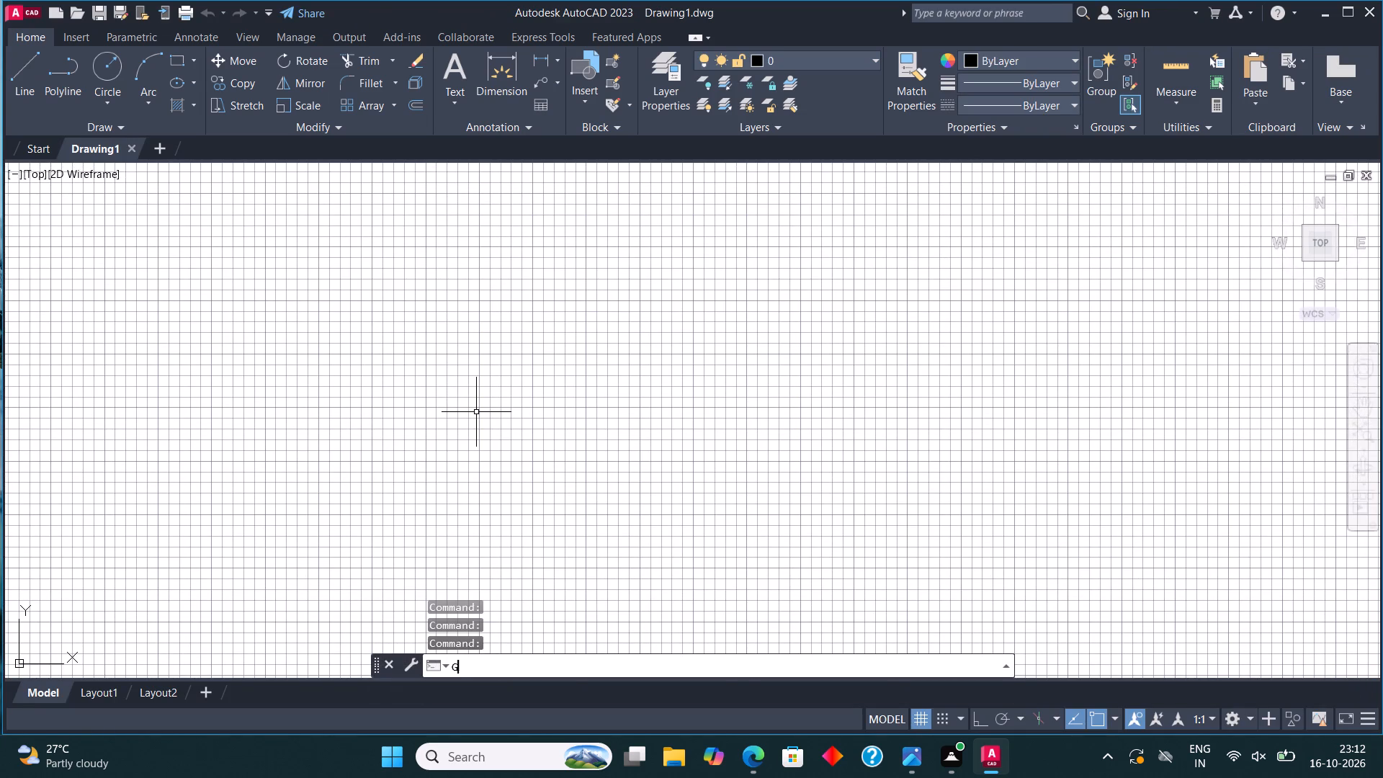
pyautogui.click(480, 488)
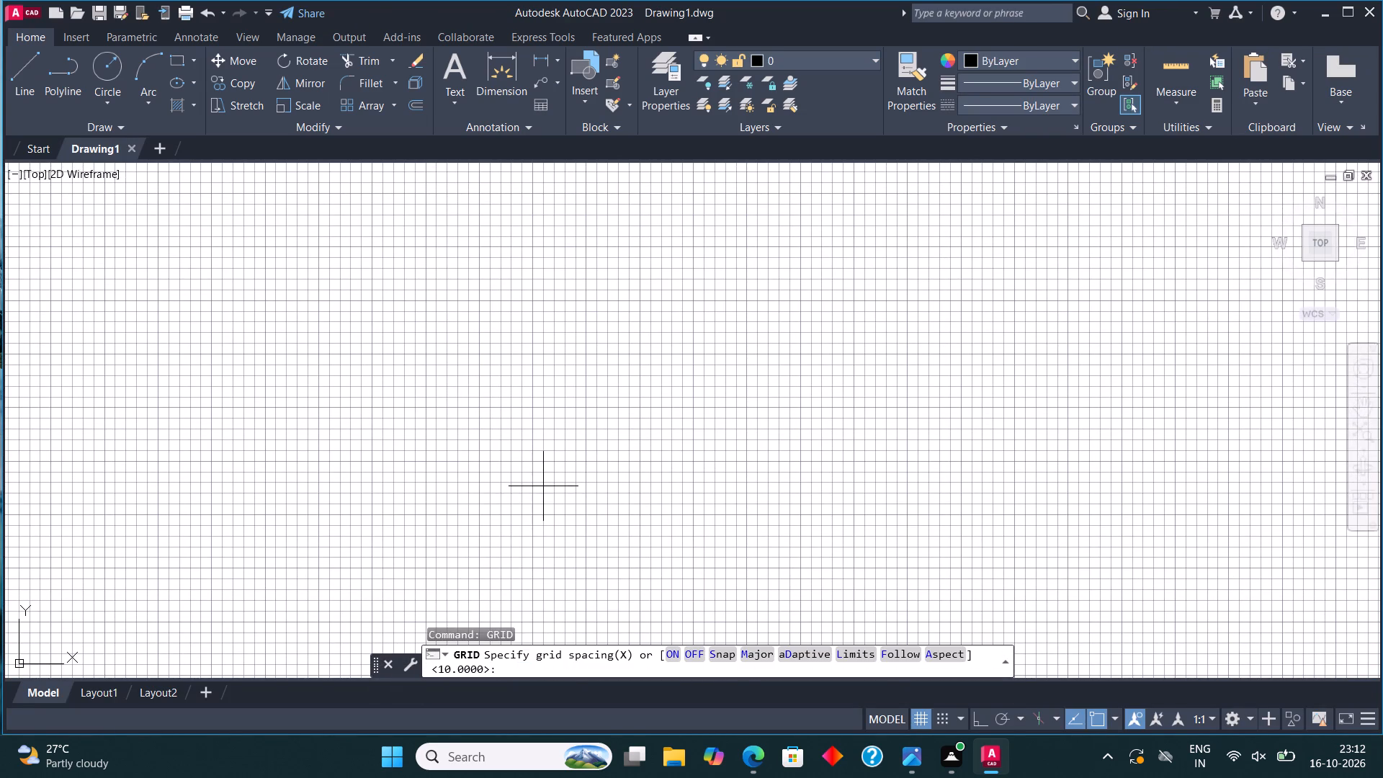
pyautogui.click(698, 654)
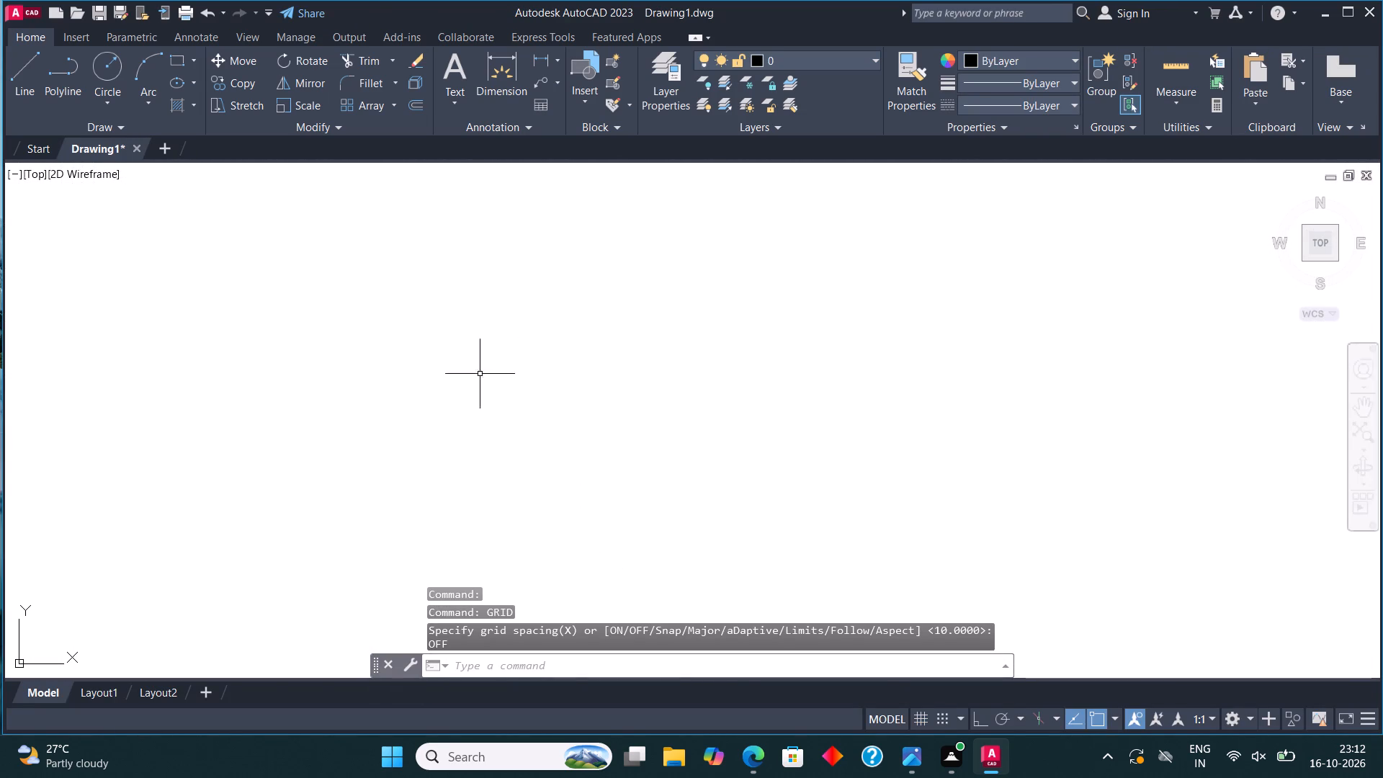
# Configure the drawing units to Architectural length with 0'-0" precision and an insertion scale of Inches.
pyautogui.write('UN')
pyautogui.press('Return')
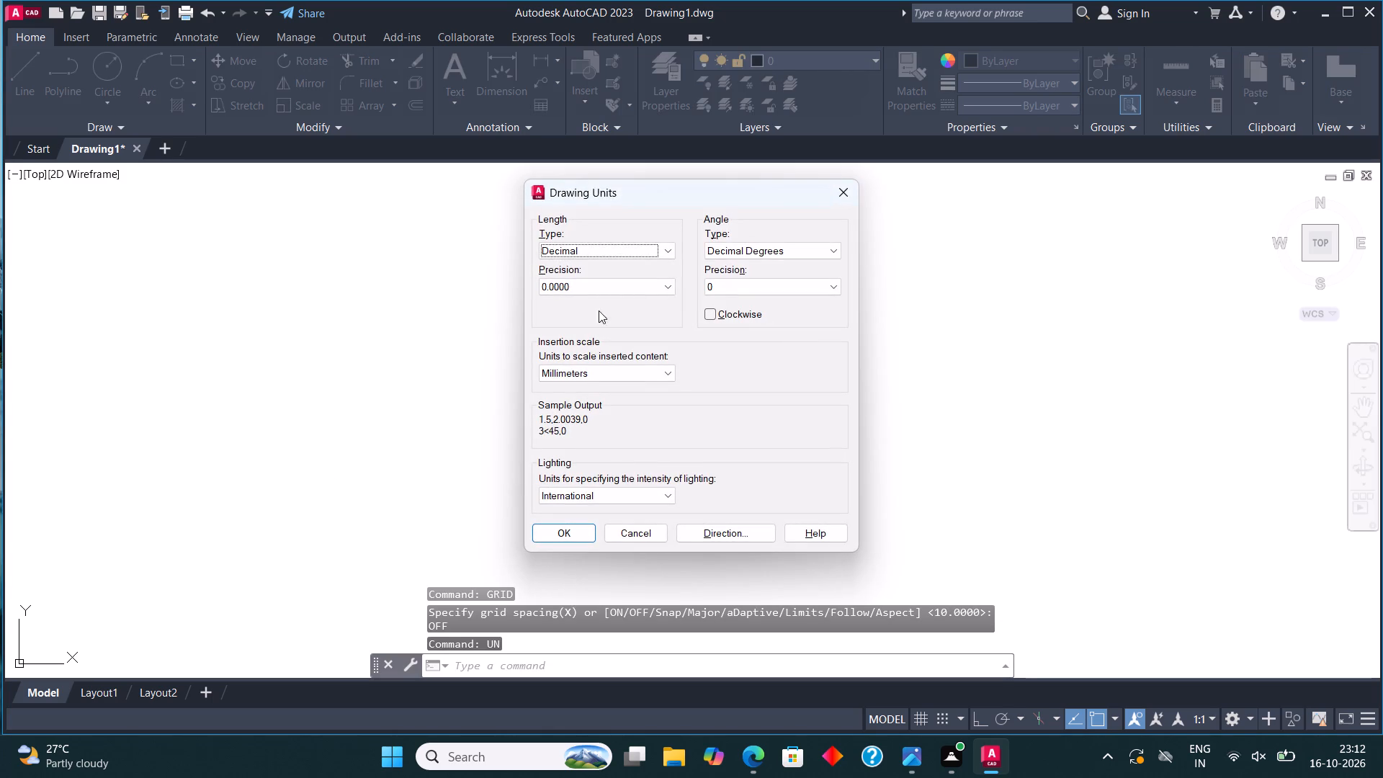
pyautogui.click(626, 250)
pyautogui.click(599, 267)
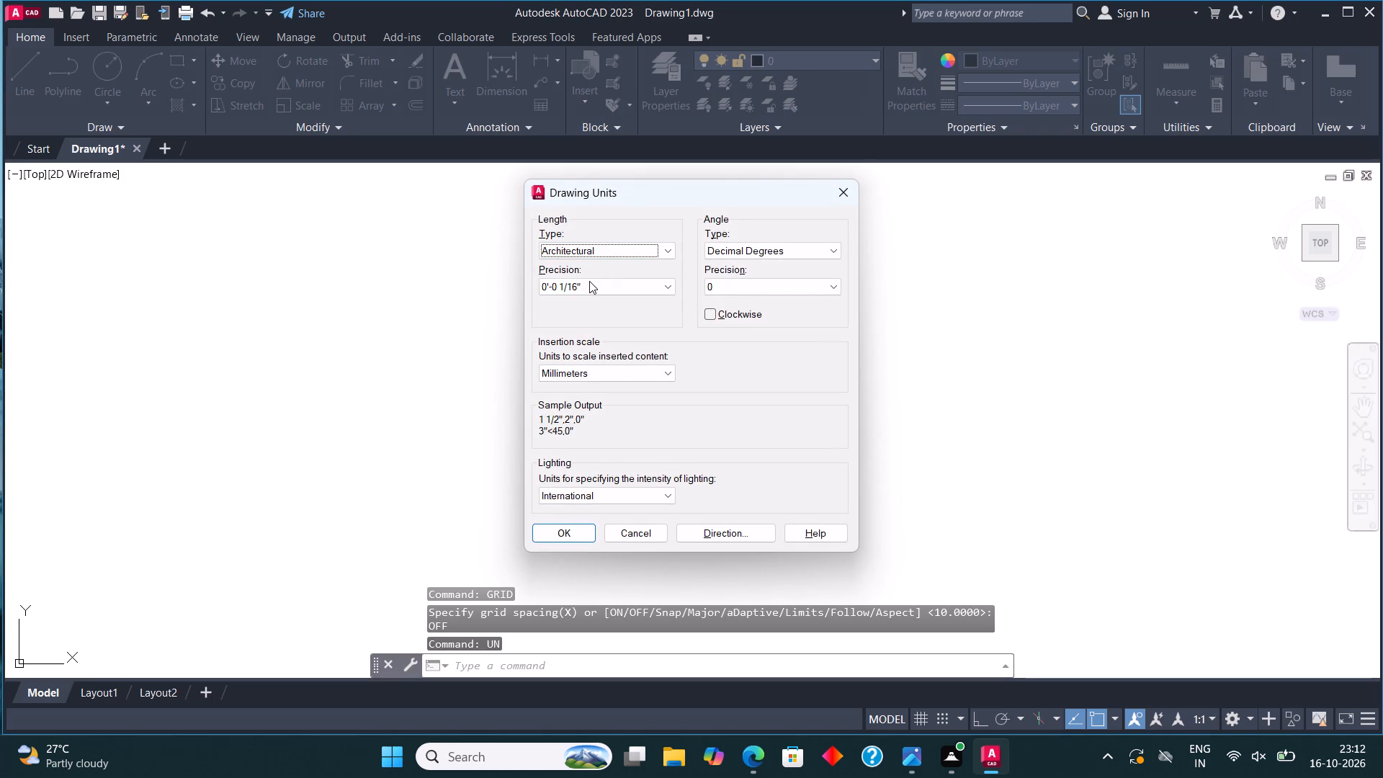
pyautogui.click(589, 281)
pyautogui.click(586, 298)
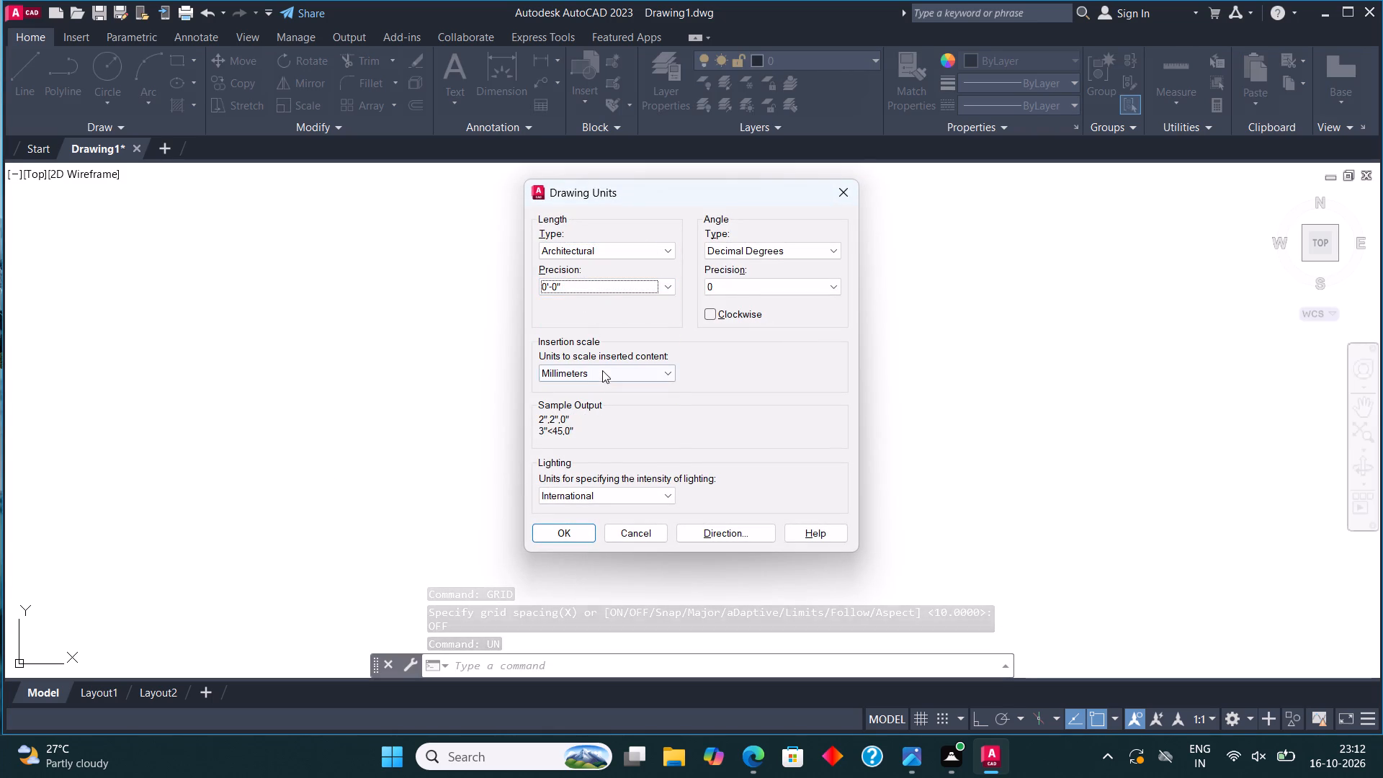
pyautogui.click(603, 367)
pyautogui.click(586, 401)
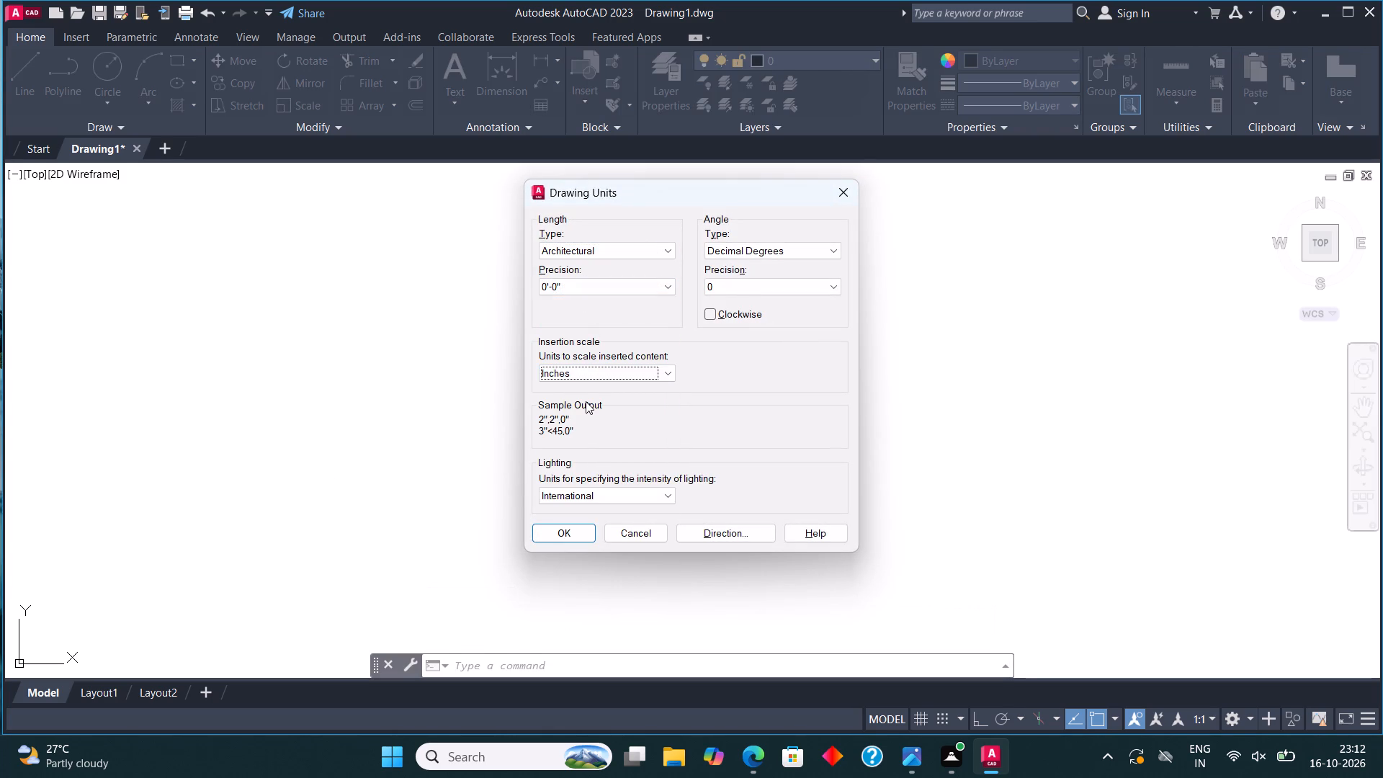
pyautogui.click(570, 536)
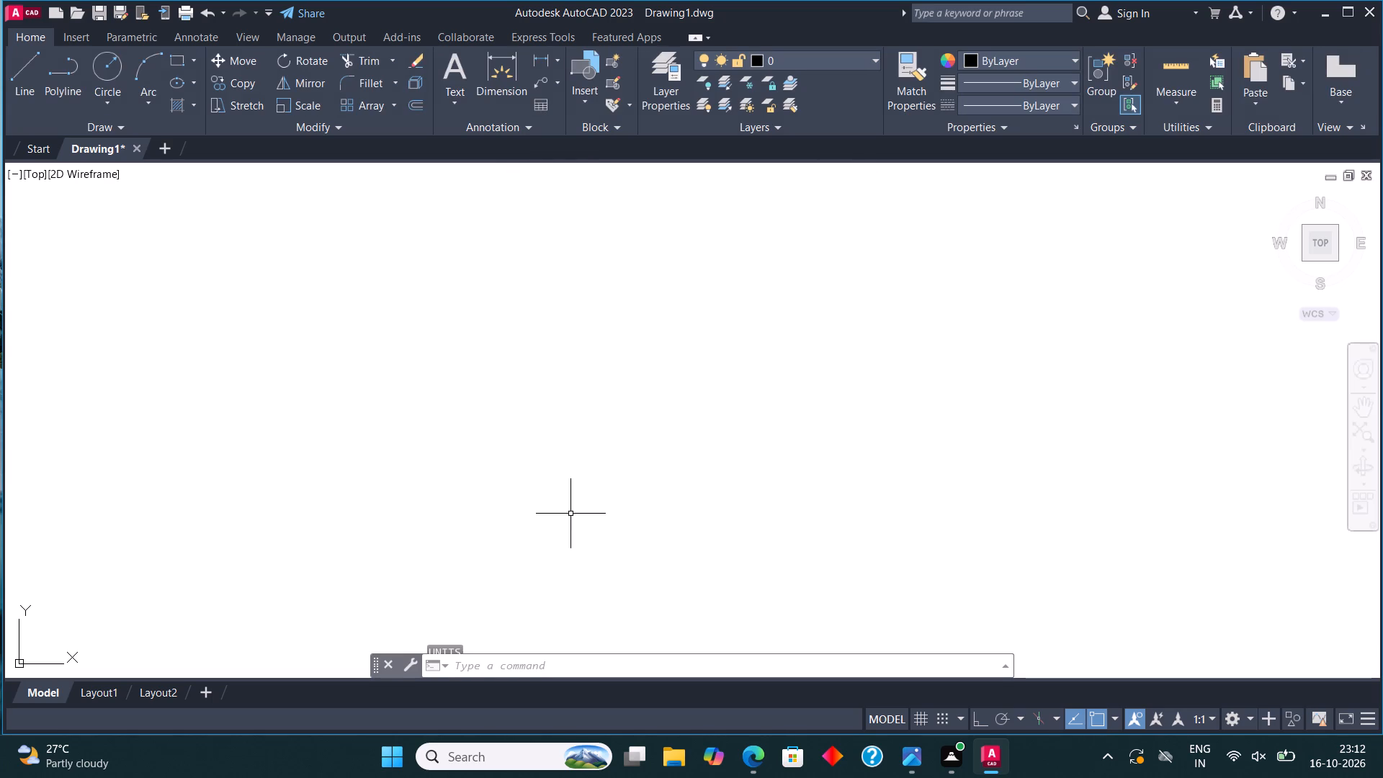
# Modify the ISO-25 dimension style's primary units to the Architectural format with 0'-0" precision.
pyautogui.press('d')
pyautogui.press('i')
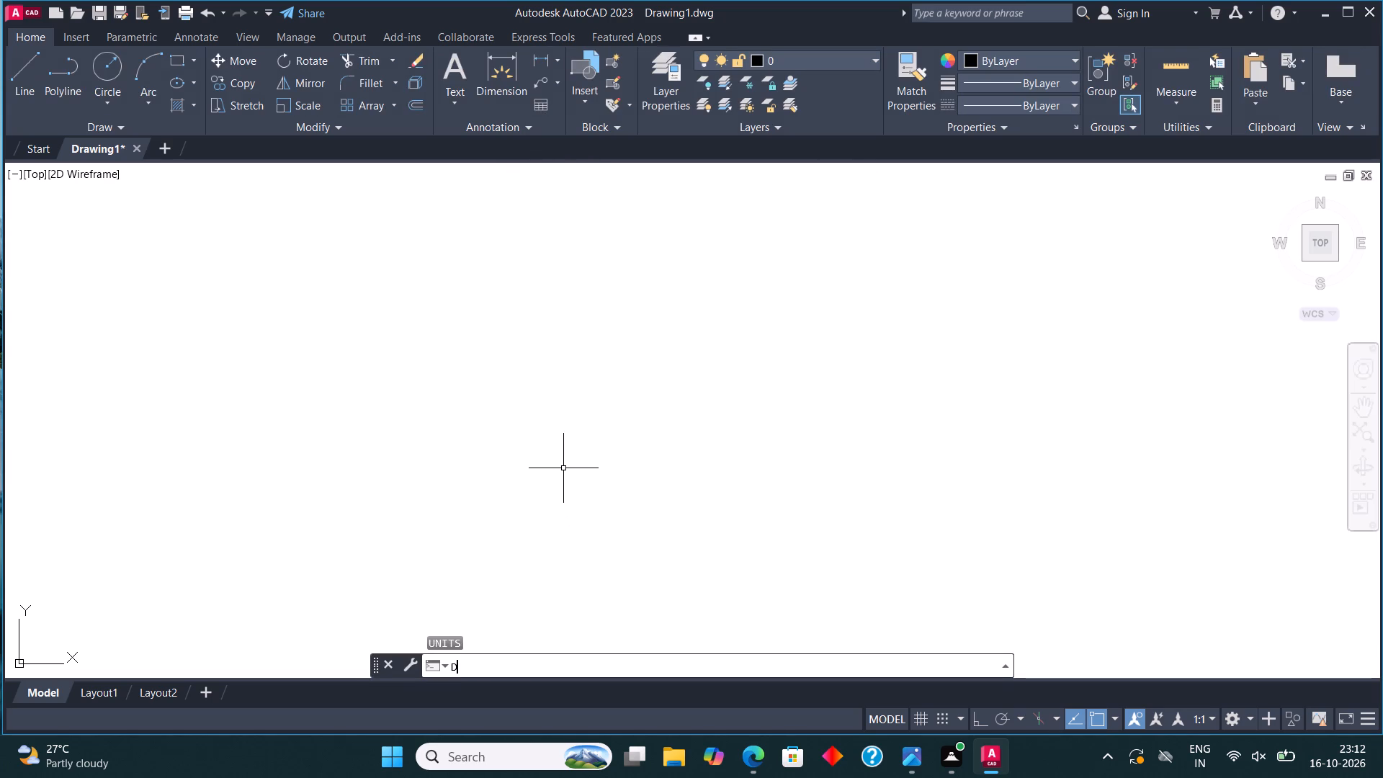
pyautogui.click(507, 511)
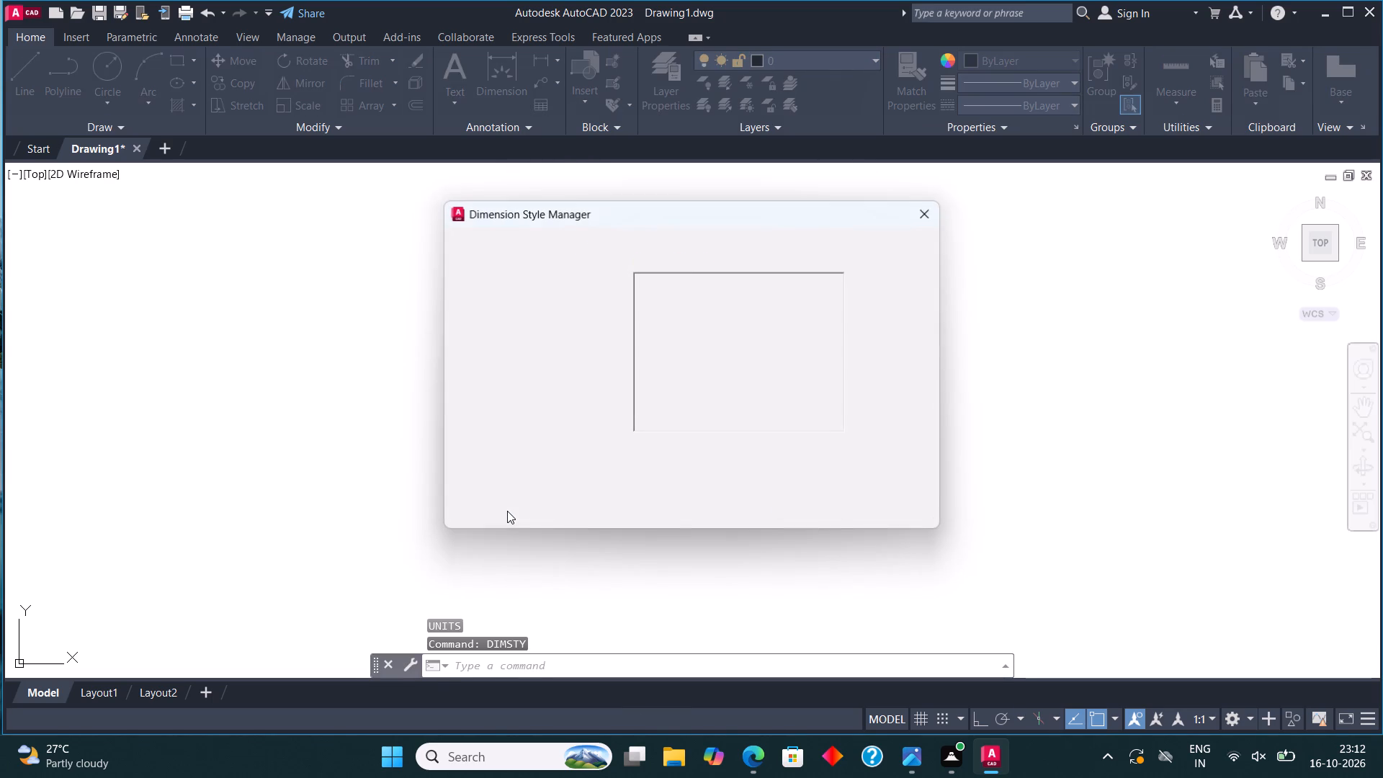
pyautogui.click(900, 338)
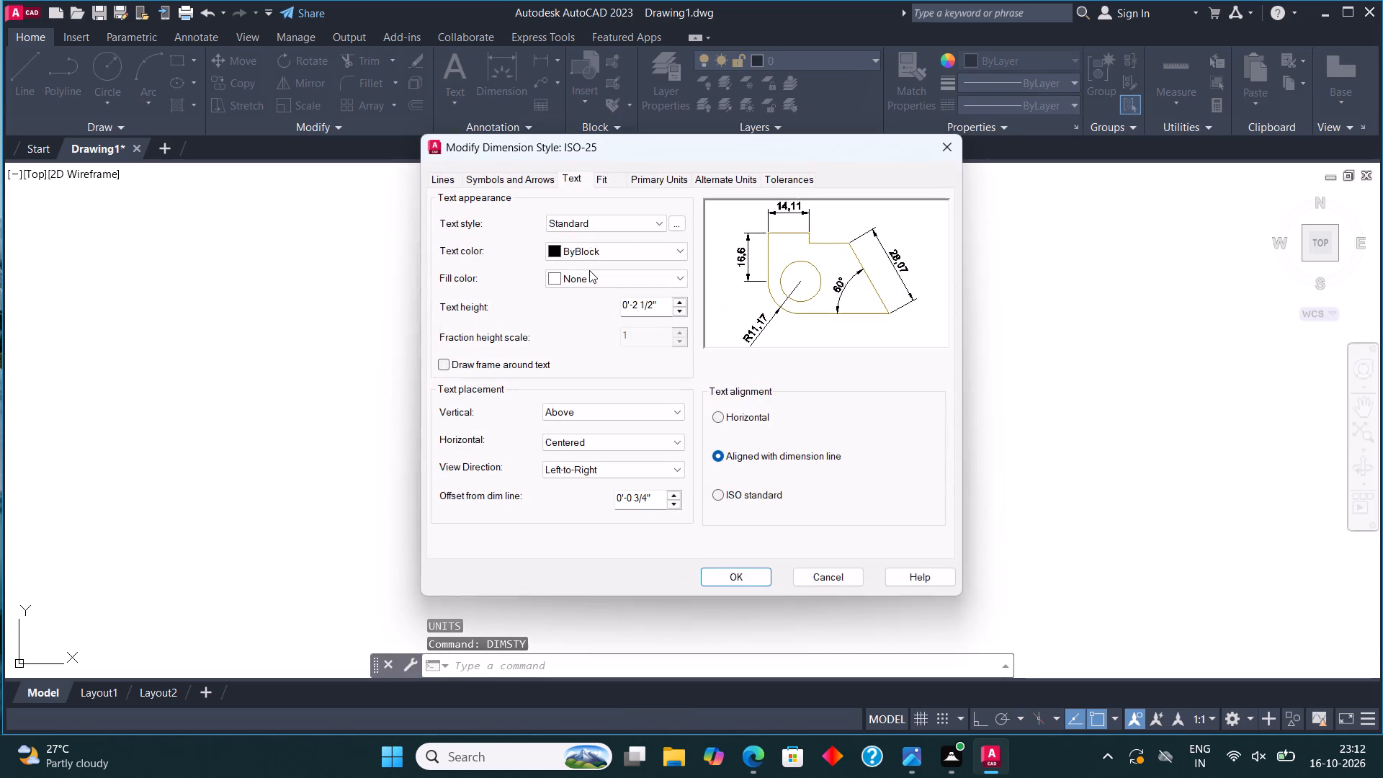
pyautogui.click(653, 184)
pyautogui.click(619, 217)
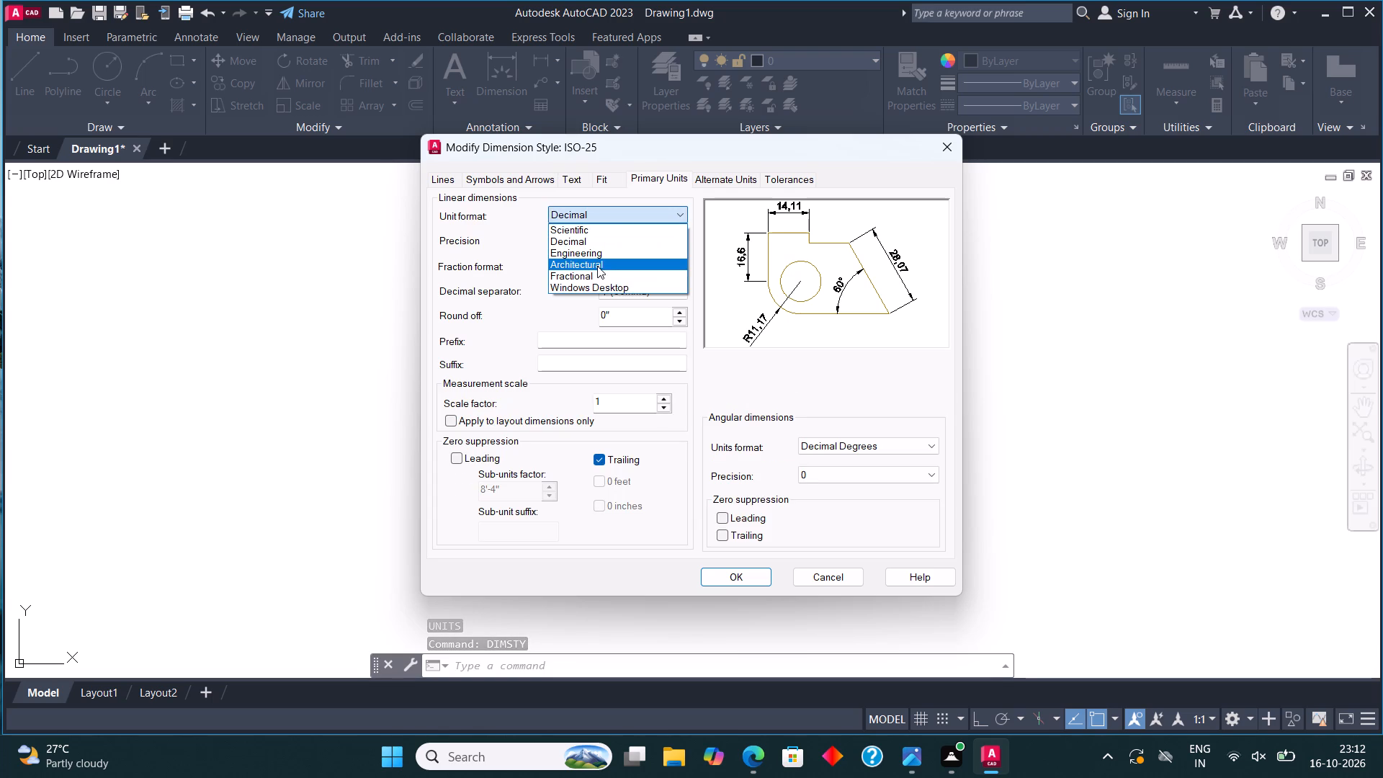
pyautogui.click(596, 259)
pyautogui.moveTo(608, 229); pyautogui.dragTo(608, 238)
pyautogui.click(608, 238)
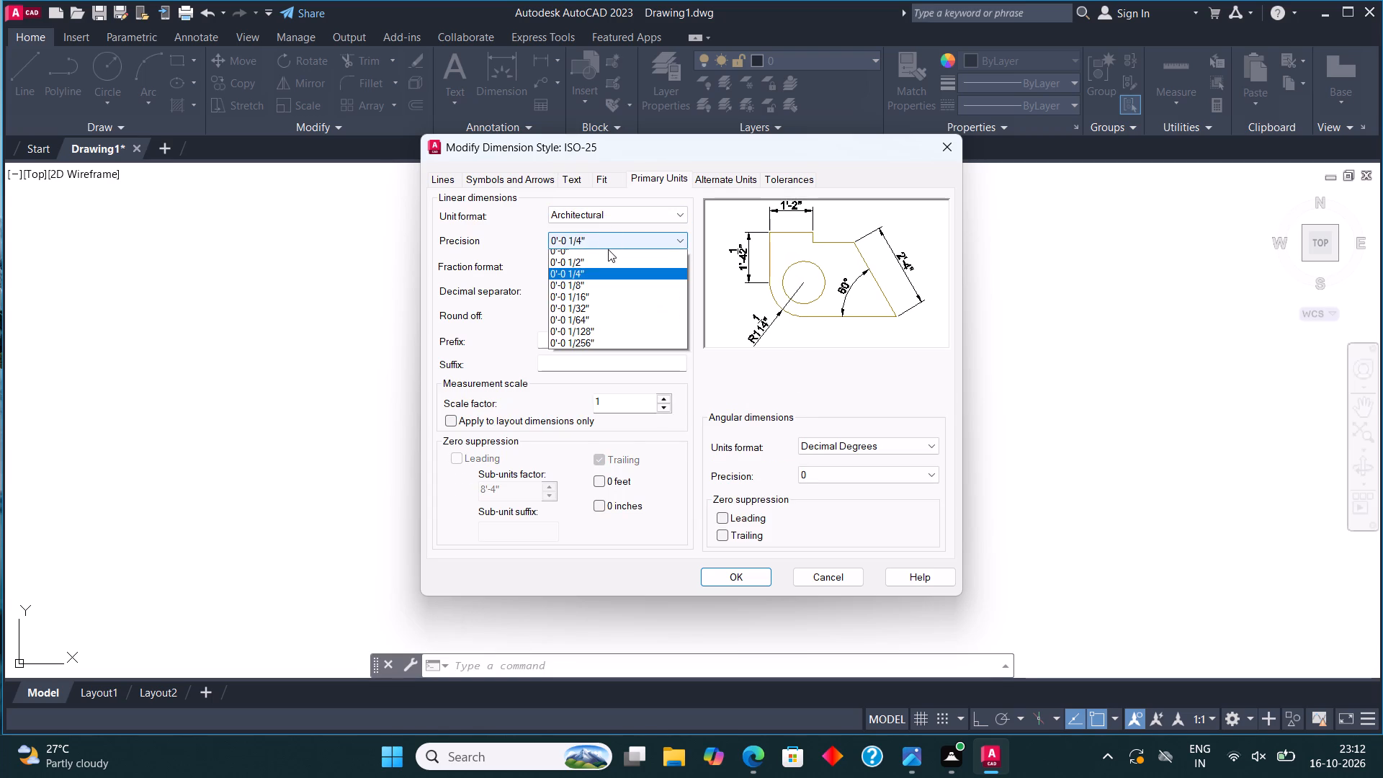
pyautogui.click(596, 261)
pyautogui.click(608, 232)
pyautogui.click(588, 253)
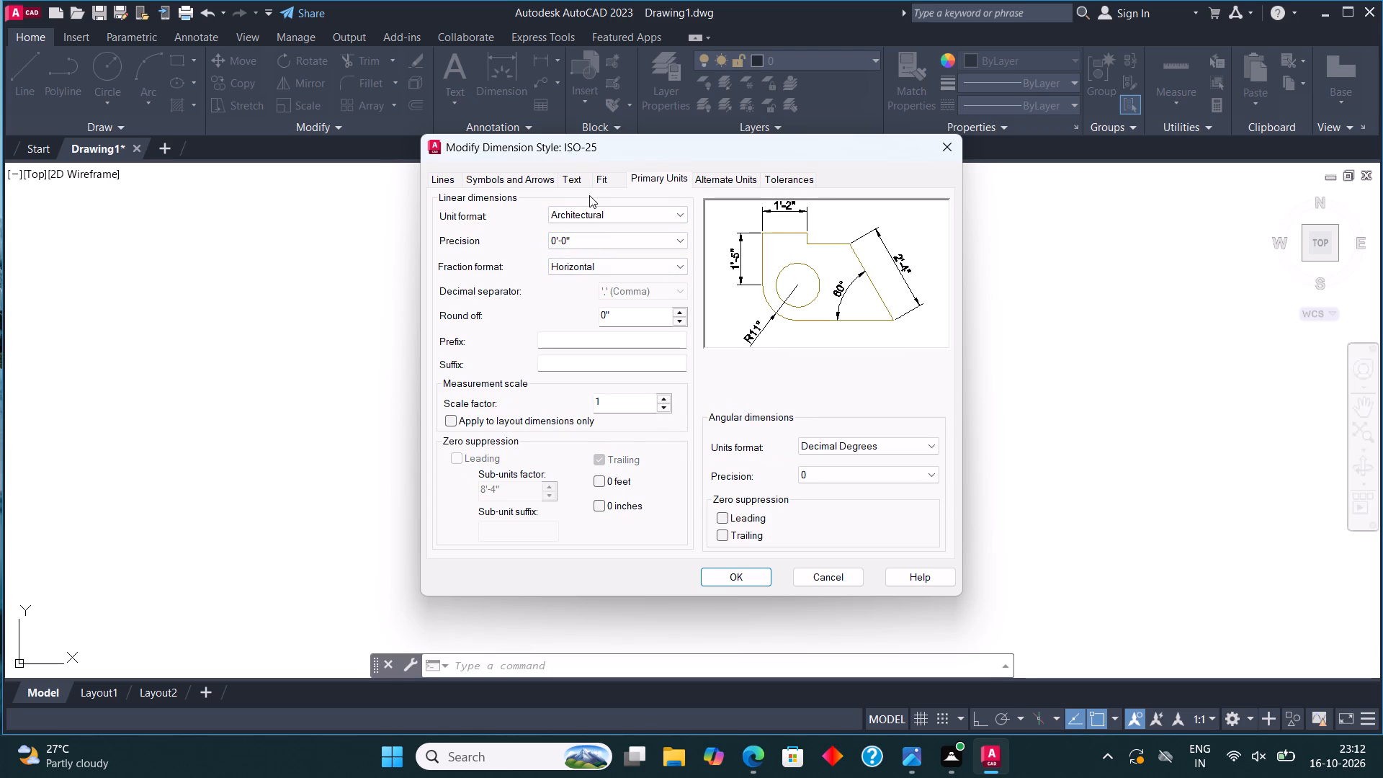
# Set the ISO-25 dimension text height to 5", make the style current and close the Dimension Style Manager.
pyautogui.click(555, 178)
pyautogui.click(563, 178)
pyautogui.moveTo(657, 307); pyautogui.dragTo(573, 313)
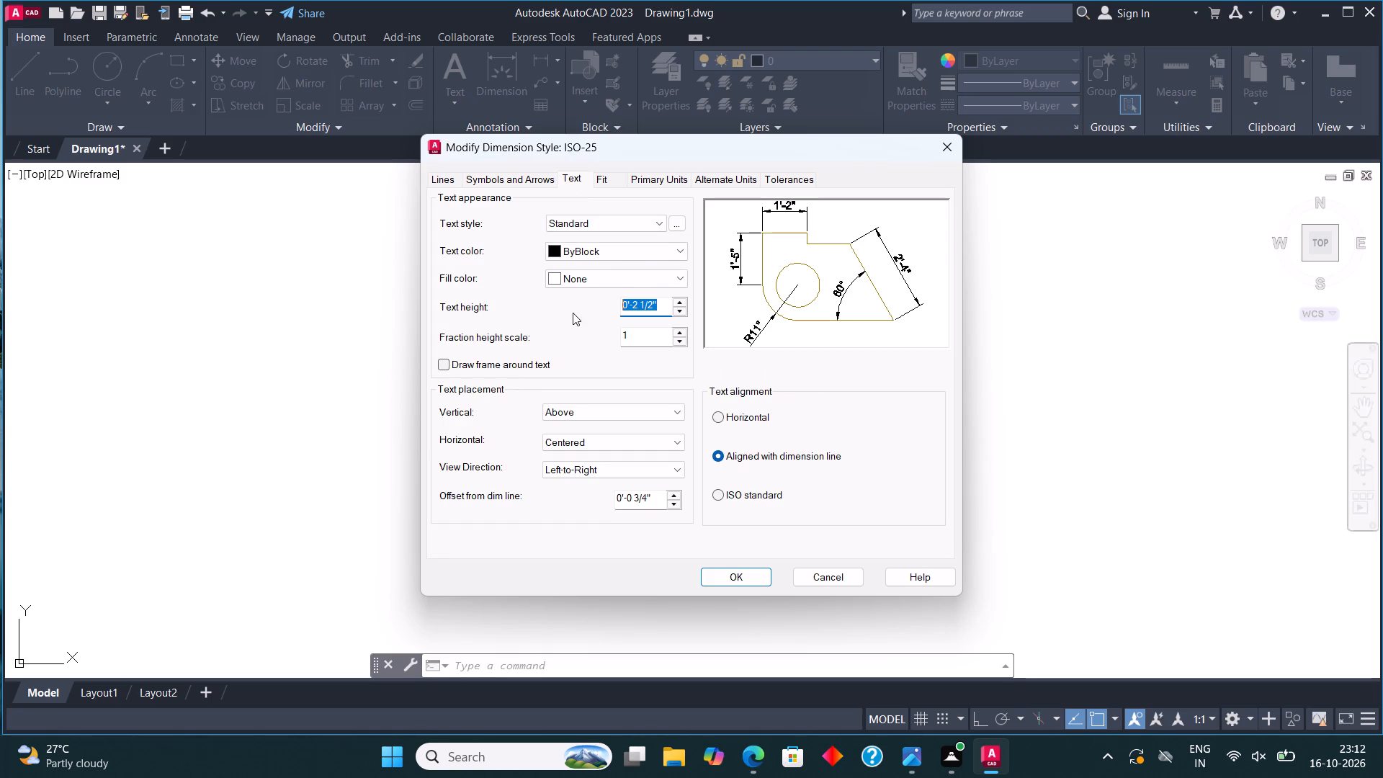
pyautogui.write('5"')
pyautogui.click(746, 566)
pyautogui.click(743, 571)
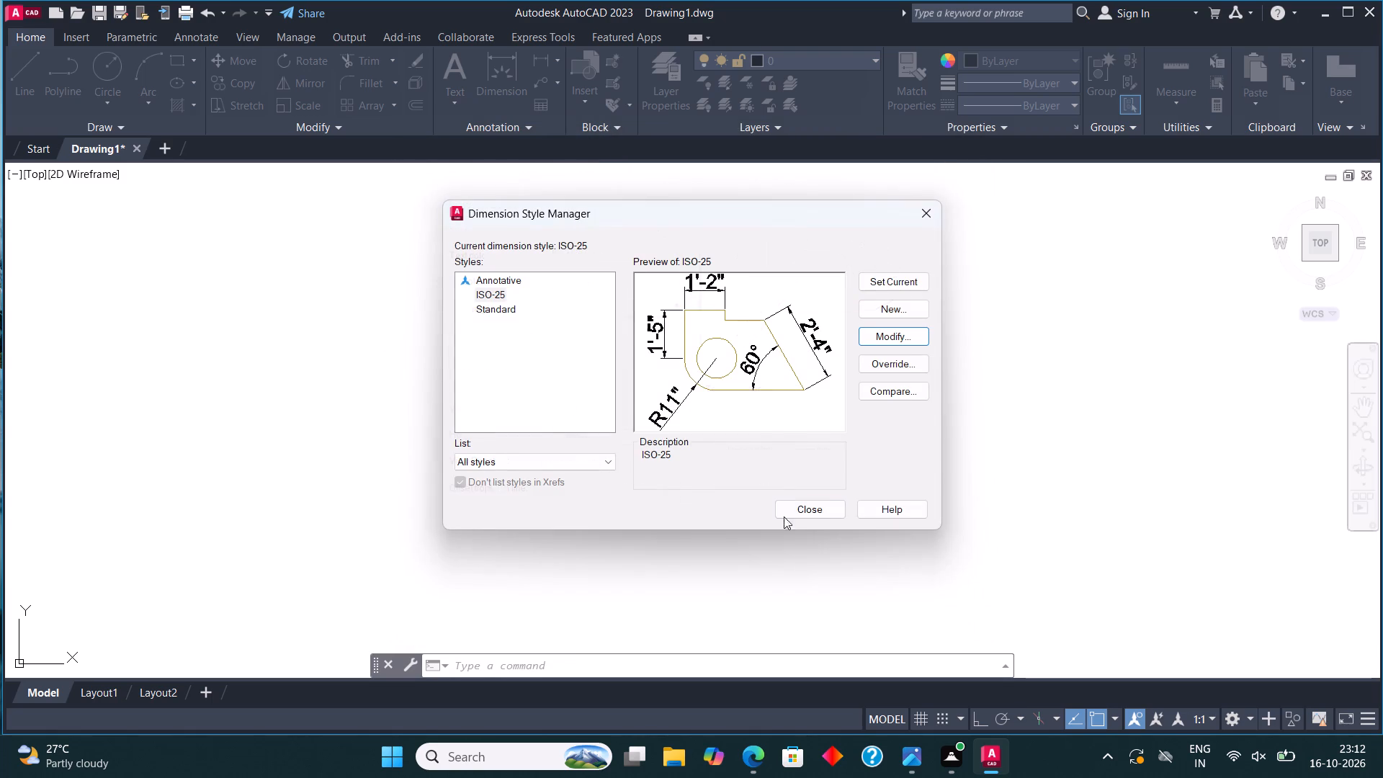
pyautogui.click(907, 290)
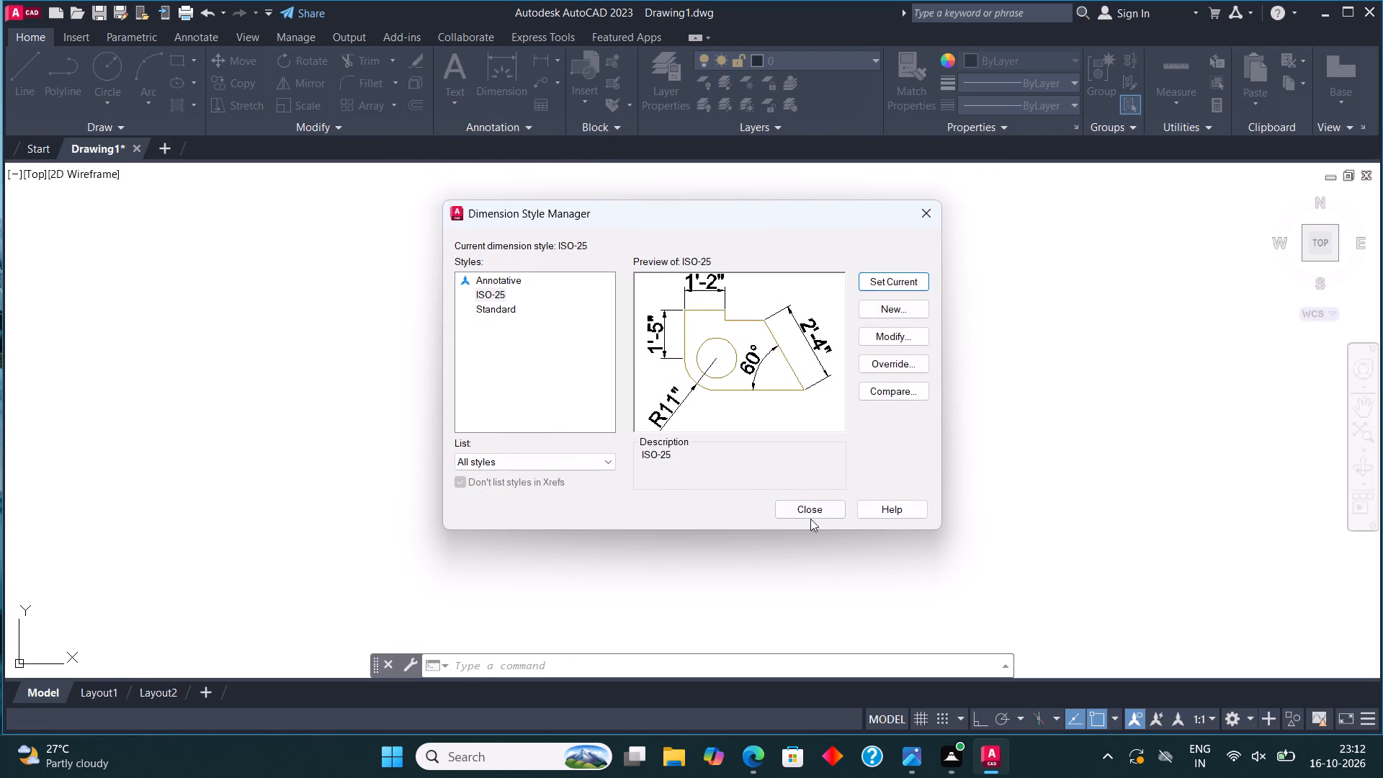
pyautogui.click(806, 512)
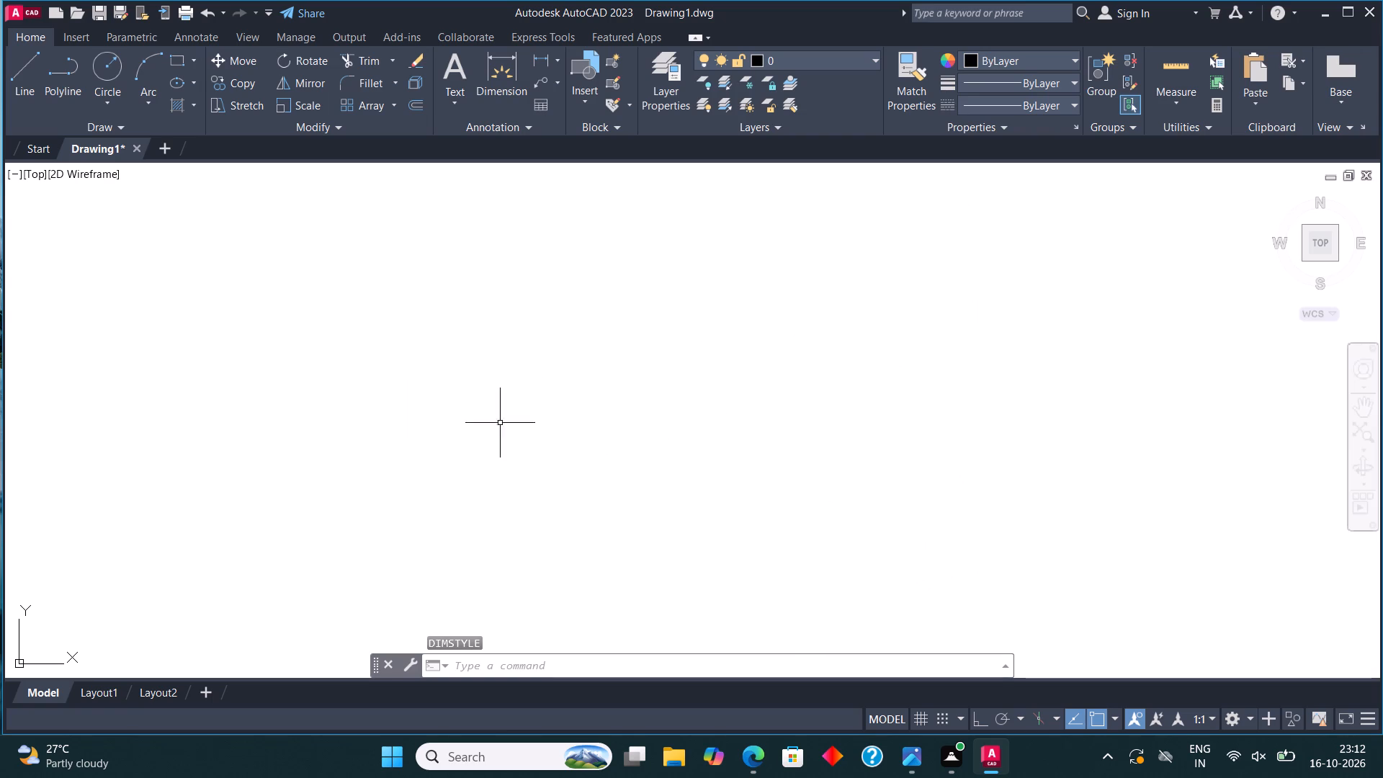
# Turn Ortho on and draw a closed rectangular room outline with lines, 10' wide and 11' high.
pyautogui.press('F8')
pyautogui.click(14, 68)
pyautogui.click(332, 341)
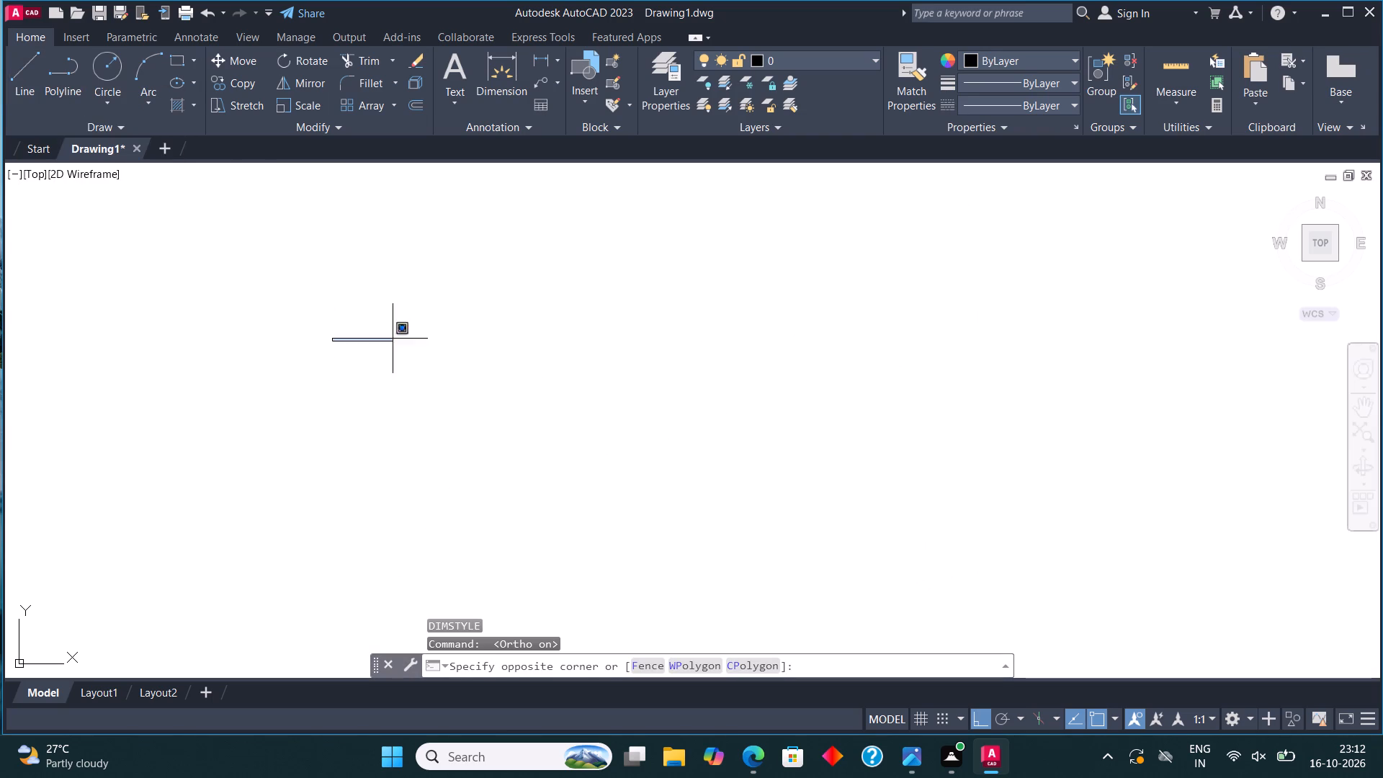
pyautogui.click(27, 71)
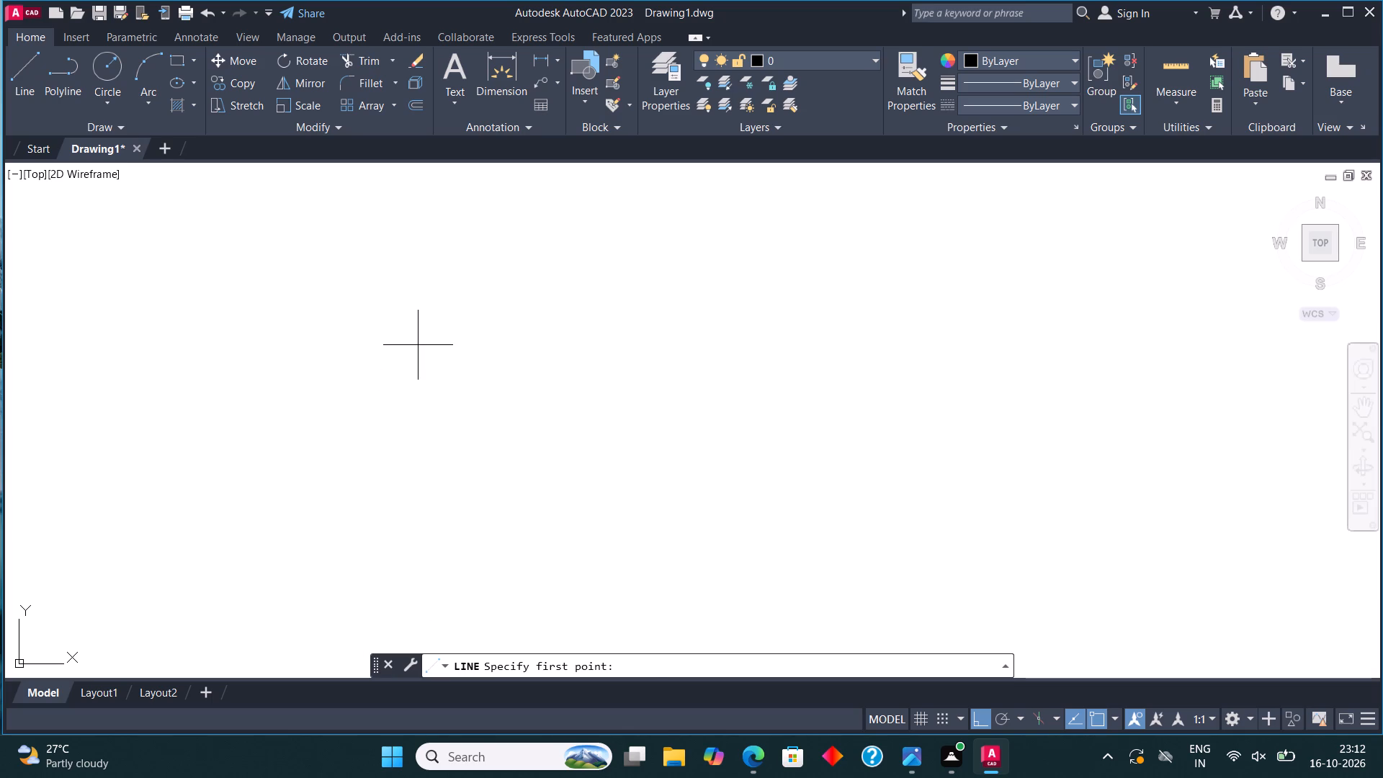
pyautogui.click(403, 348)
pyautogui.write("10'")
pyautogui.press('Return')
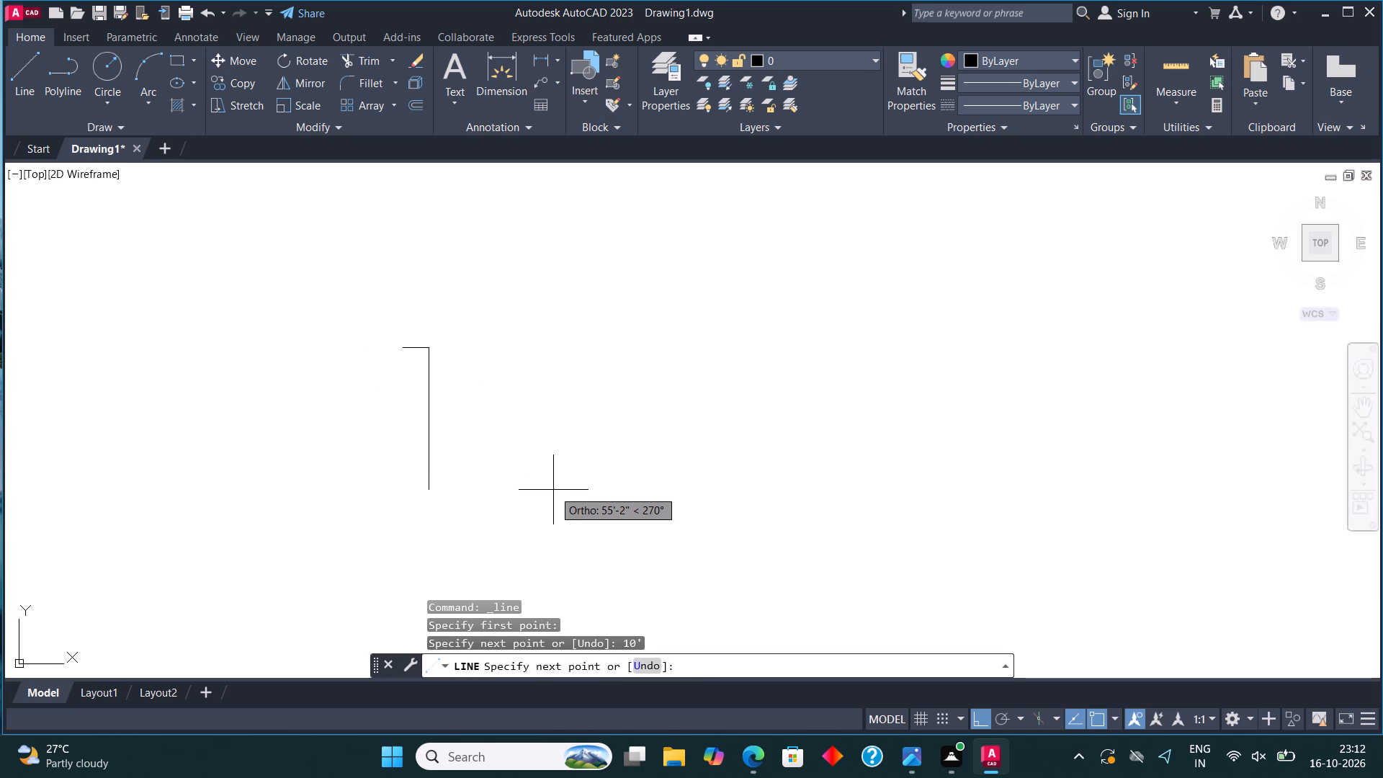
pyautogui.write("11'")
pyautogui.press('Return')
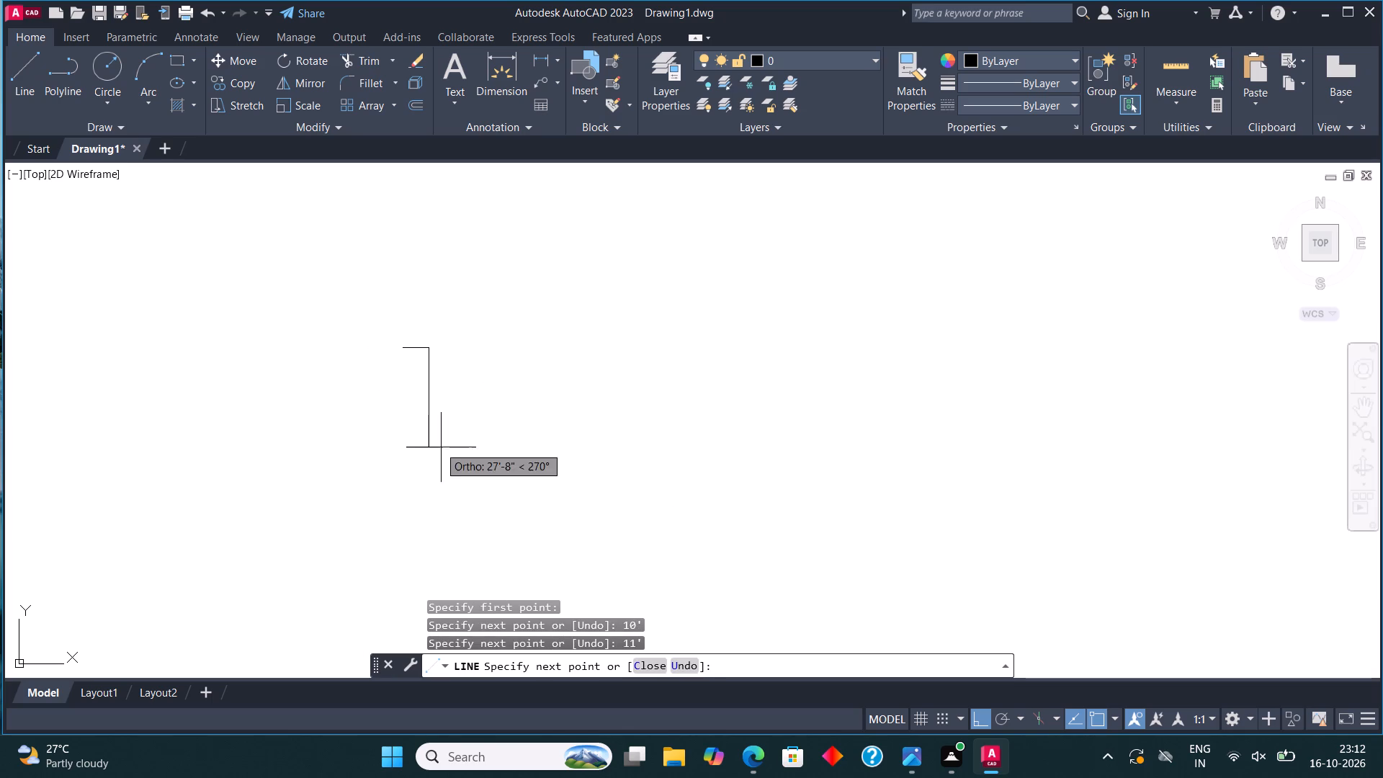
pyautogui.write("10'")
pyautogui.press('Return')
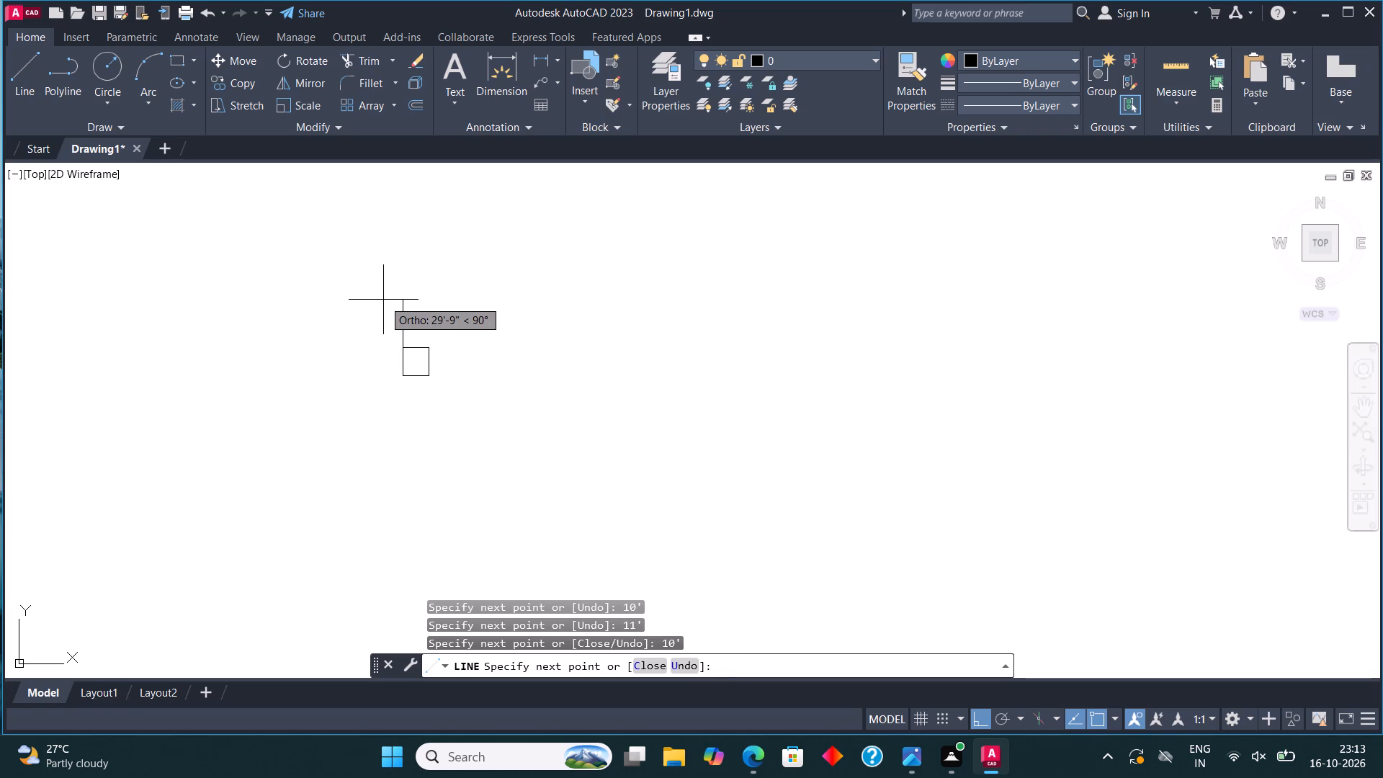
pyautogui.write("11'")
pyautogui.press('Return')
pyautogui.moveTo(607, 399); pyautogui.dragTo(758, 437, button='middle')
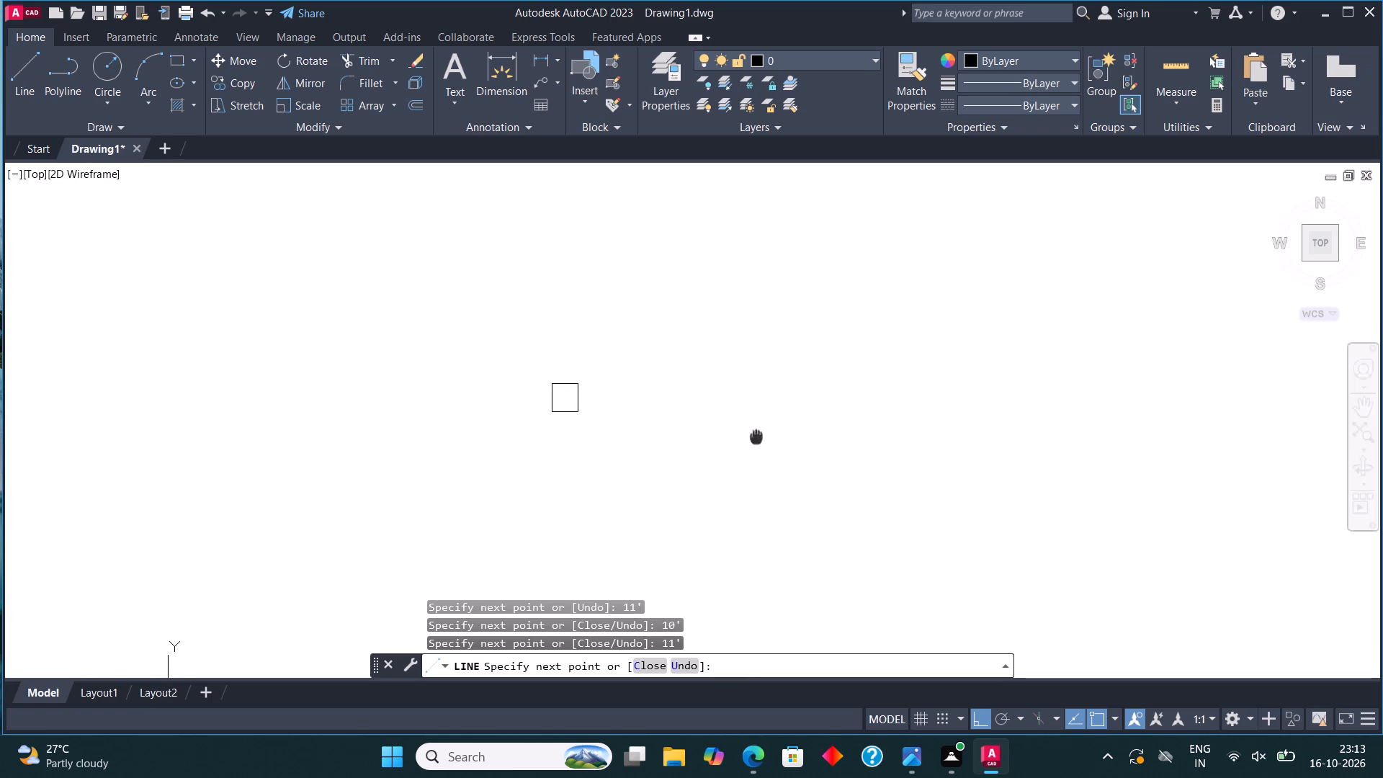
pyautogui.moveTo(758, 437); pyautogui.dragTo(757, 434, button='middle')
pyautogui.press('Escape')
# Offset the room's left and top lines outward by 9" to form the thick outer walls.
pyautogui.scroll(2, 635, 395)
pyautogui.moveTo(516, 402); pyautogui.dragTo(673, 317, button='middle')
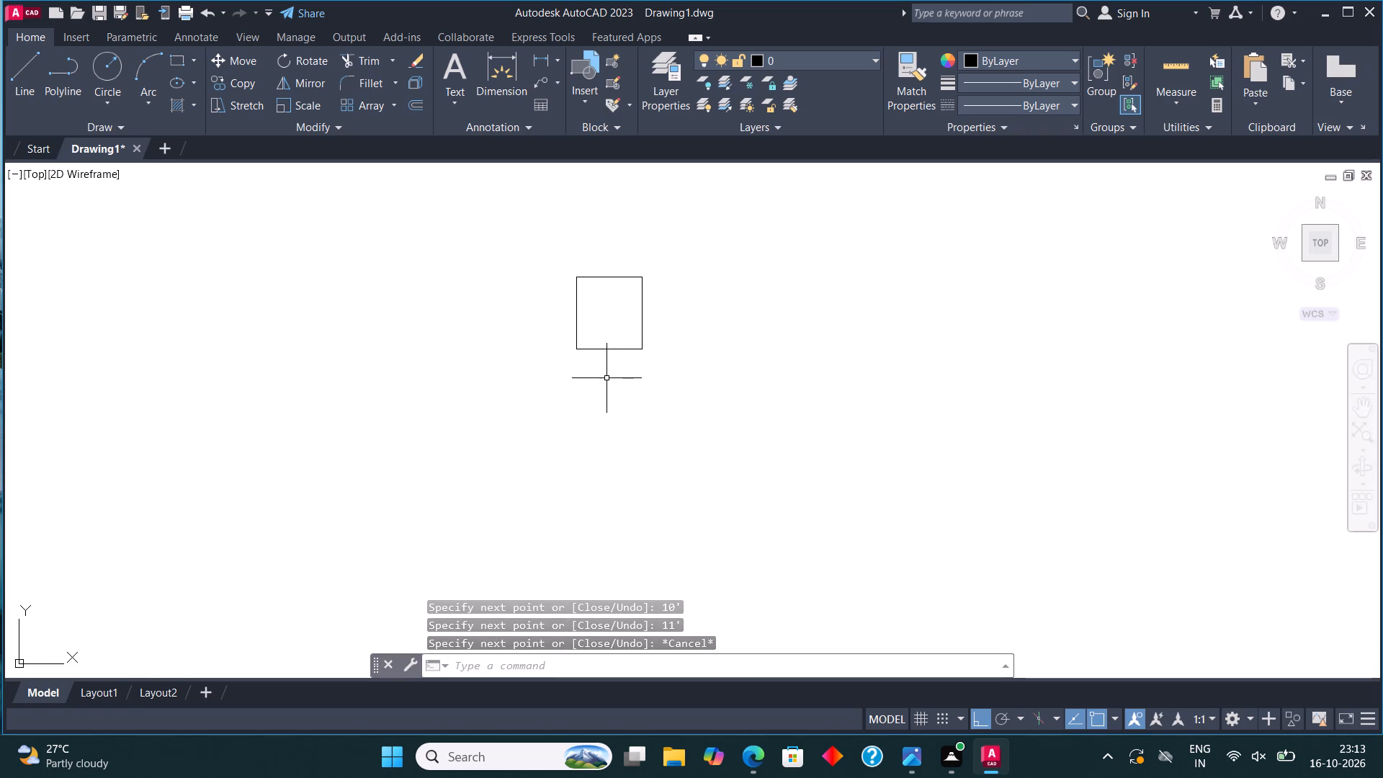
pyautogui.scroll(3, 619, 274)
pyautogui.moveTo(619, 274); pyautogui.dragTo(611, 269, button='middle')
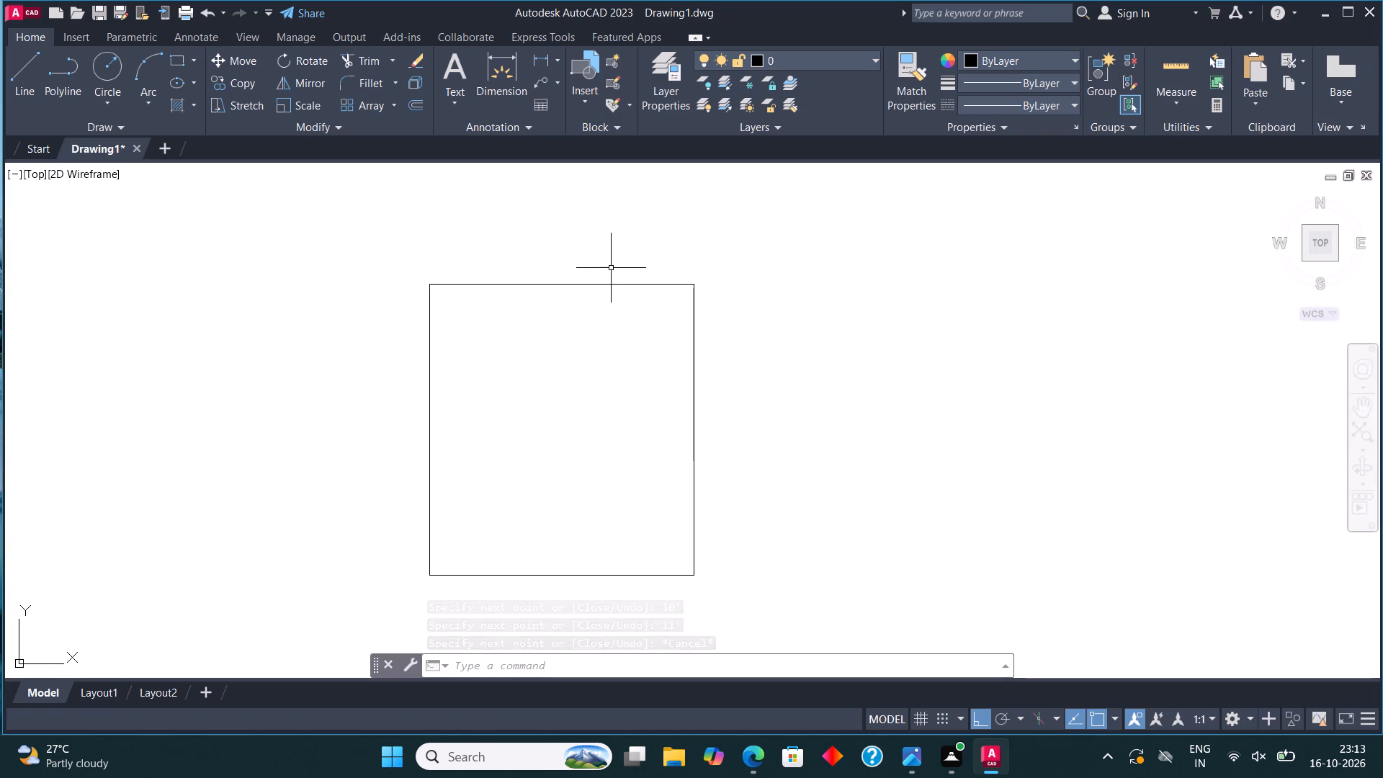
pyautogui.scroll(-1, 609, 280)
pyautogui.moveTo(670, 466); pyautogui.dragTo(669, 460)
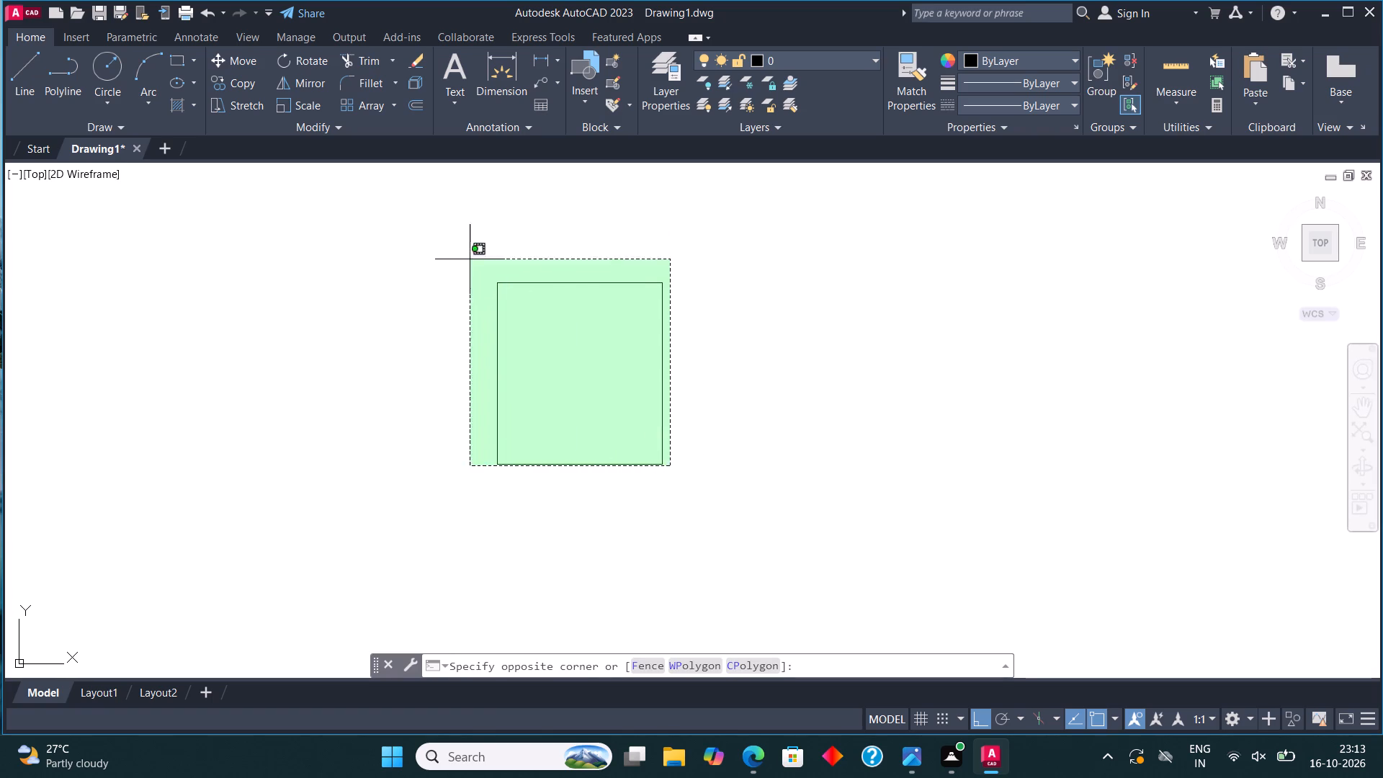
pyautogui.moveTo(458, 223); pyautogui.dragTo(453, 268)
pyautogui.click(410, 106)
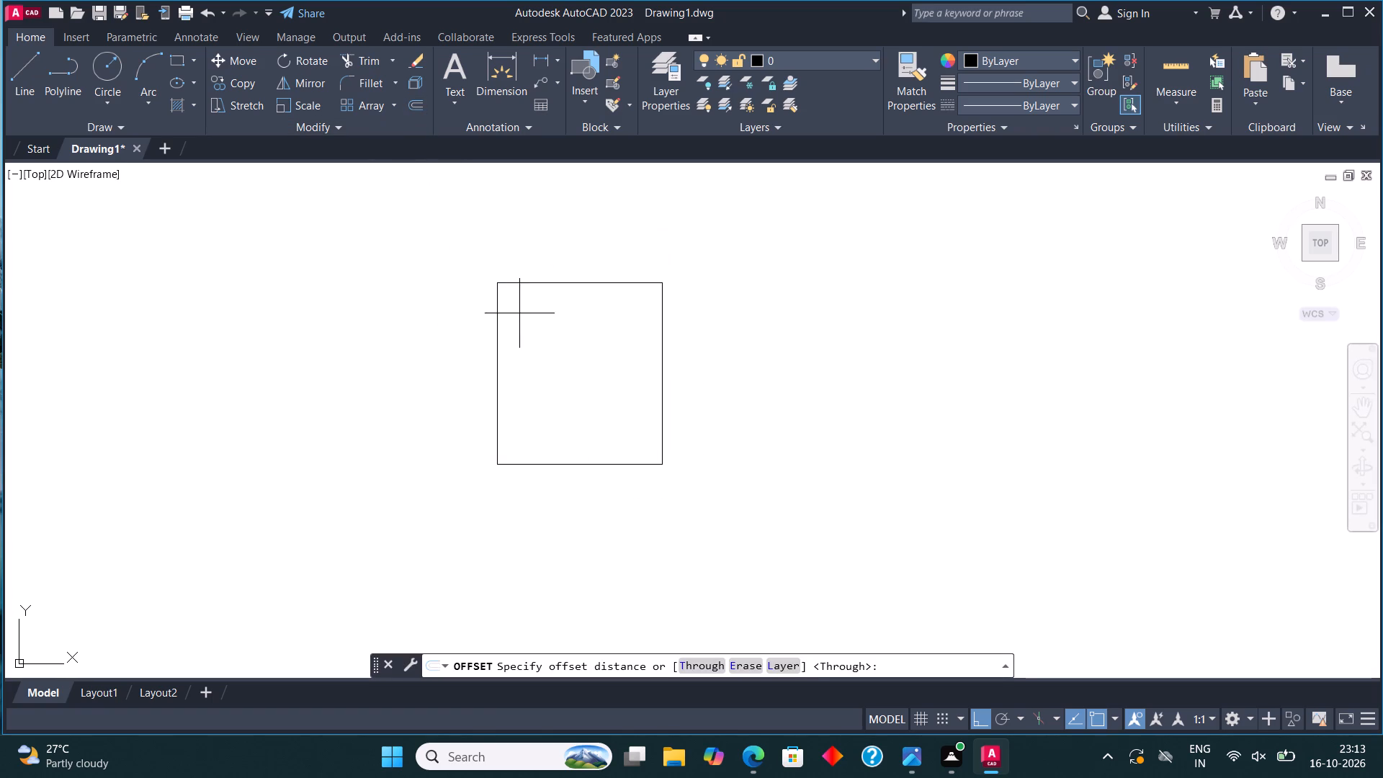
pyautogui.click(498, 357)
pyautogui.press('9')
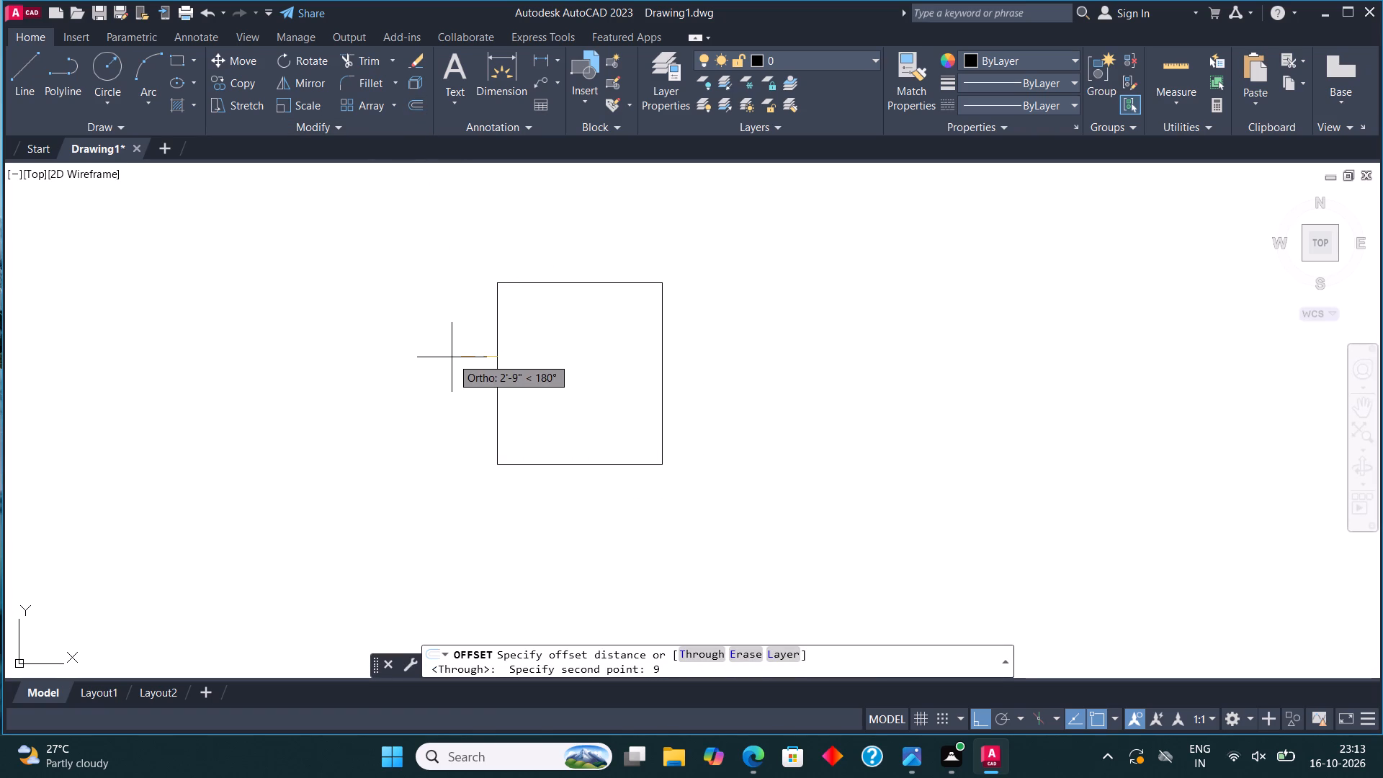
pyautogui.hotkey('shift', '"')
pyautogui.press('Return')
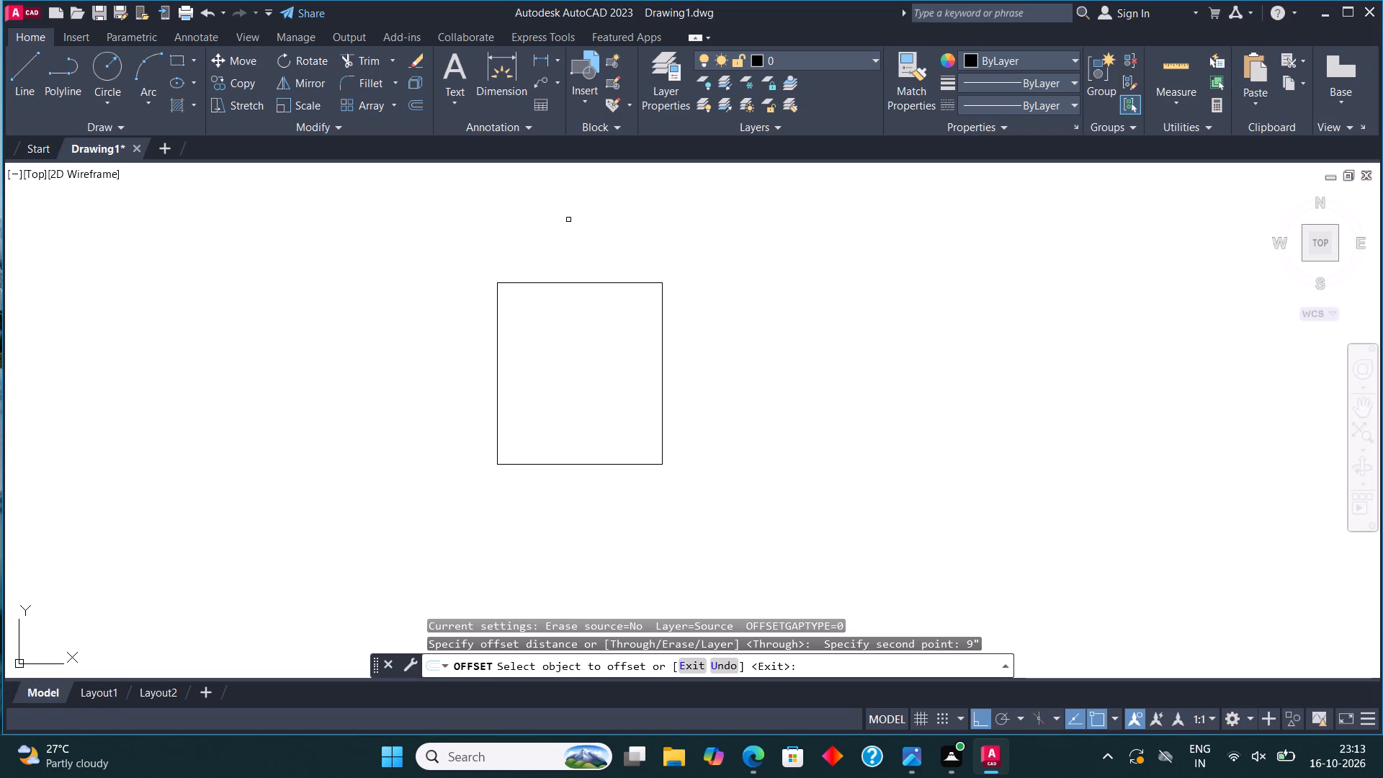
pyautogui.click(496, 359)
pyautogui.click(444, 321)
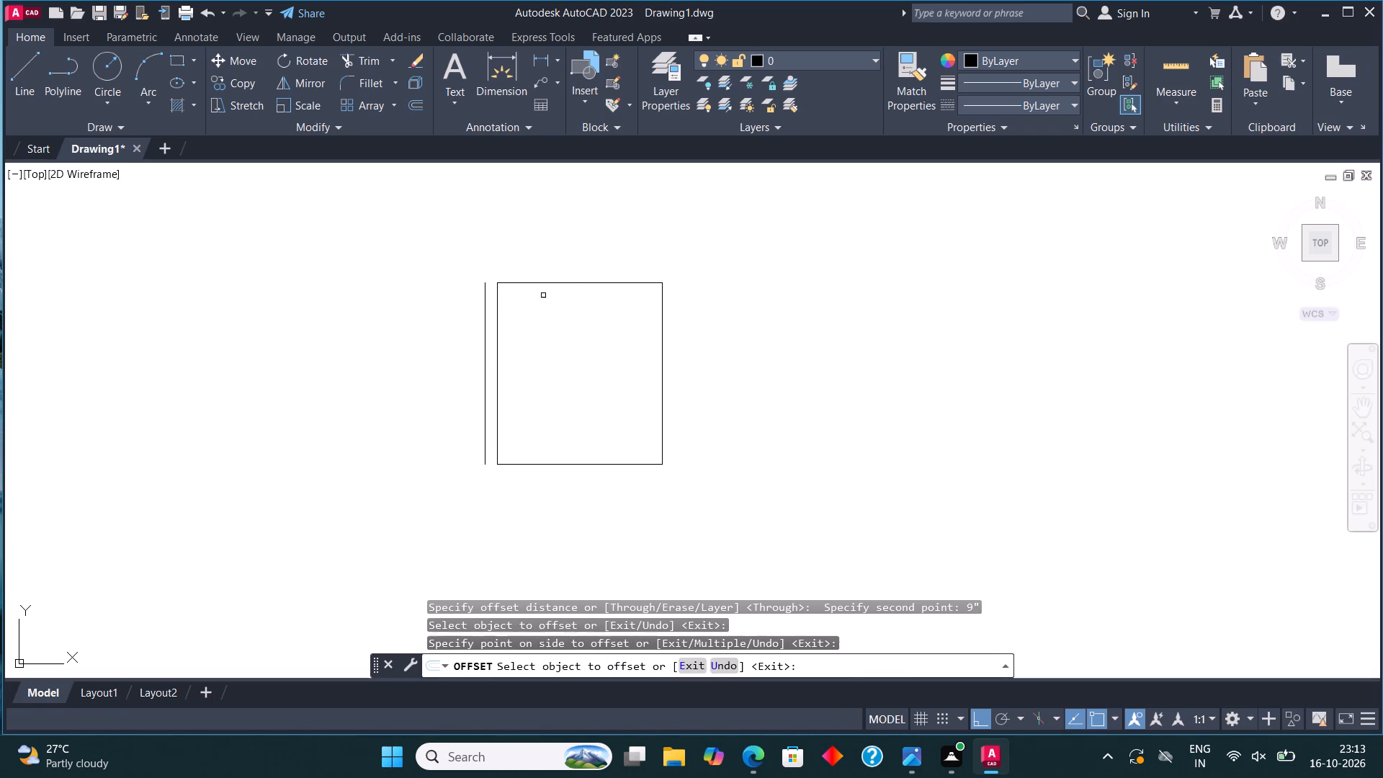
pyautogui.click(551, 282)
pyautogui.click(555, 244)
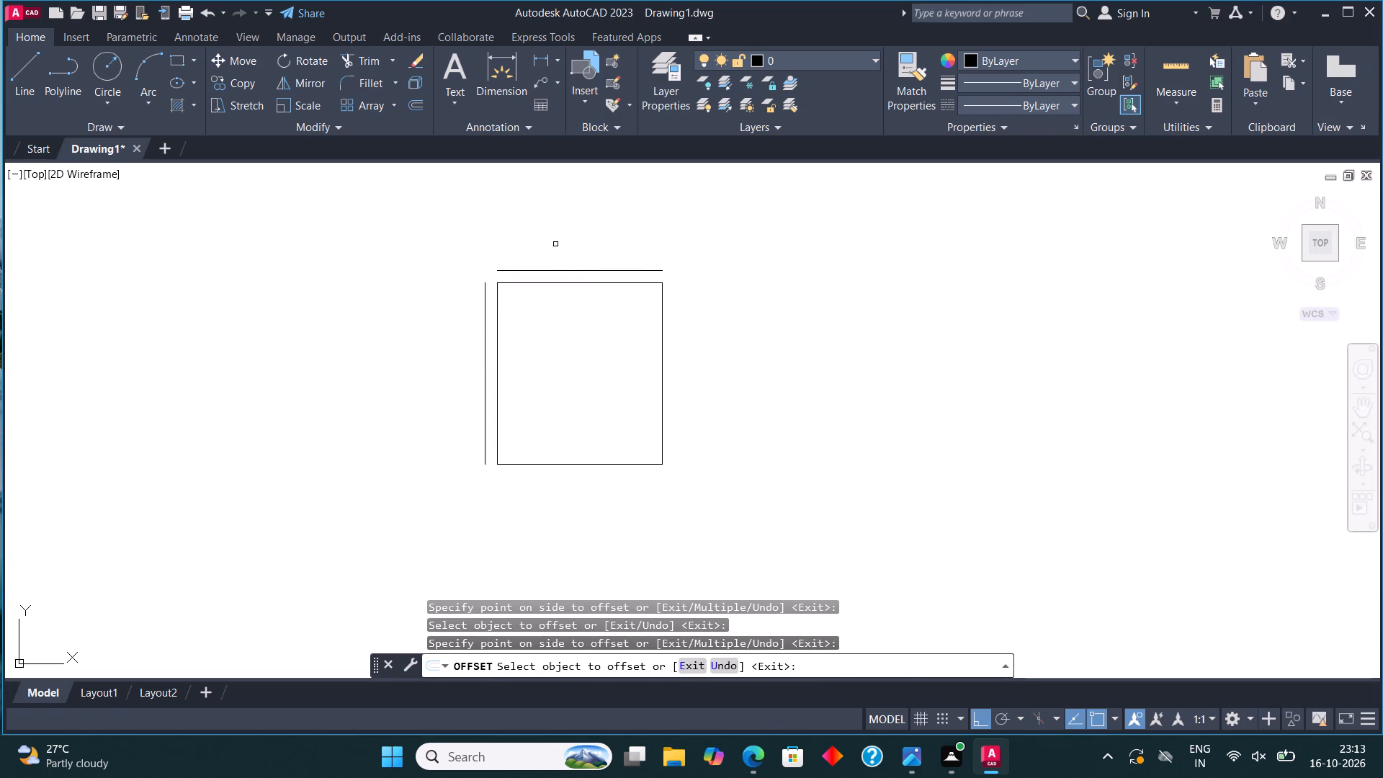
pyautogui.press('Escape')
# Offset the room's right and bottom lines outward by 4.5" to form the thinner walls.
pyautogui.moveTo(668, 470); pyautogui.dragTo(659, 455)
pyautogui.click(637, 424)
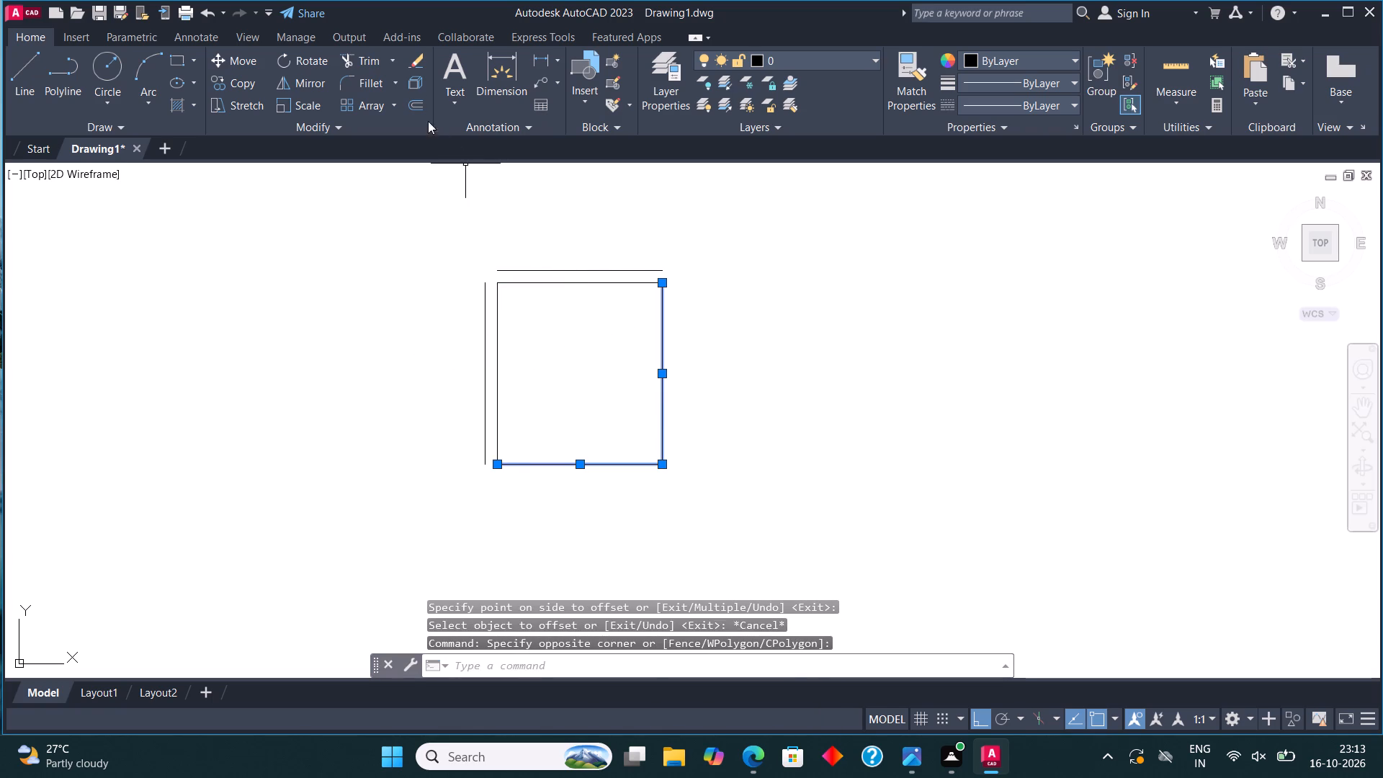
pyautogui.click(419, 106)
pyautogui.click(666, 372)
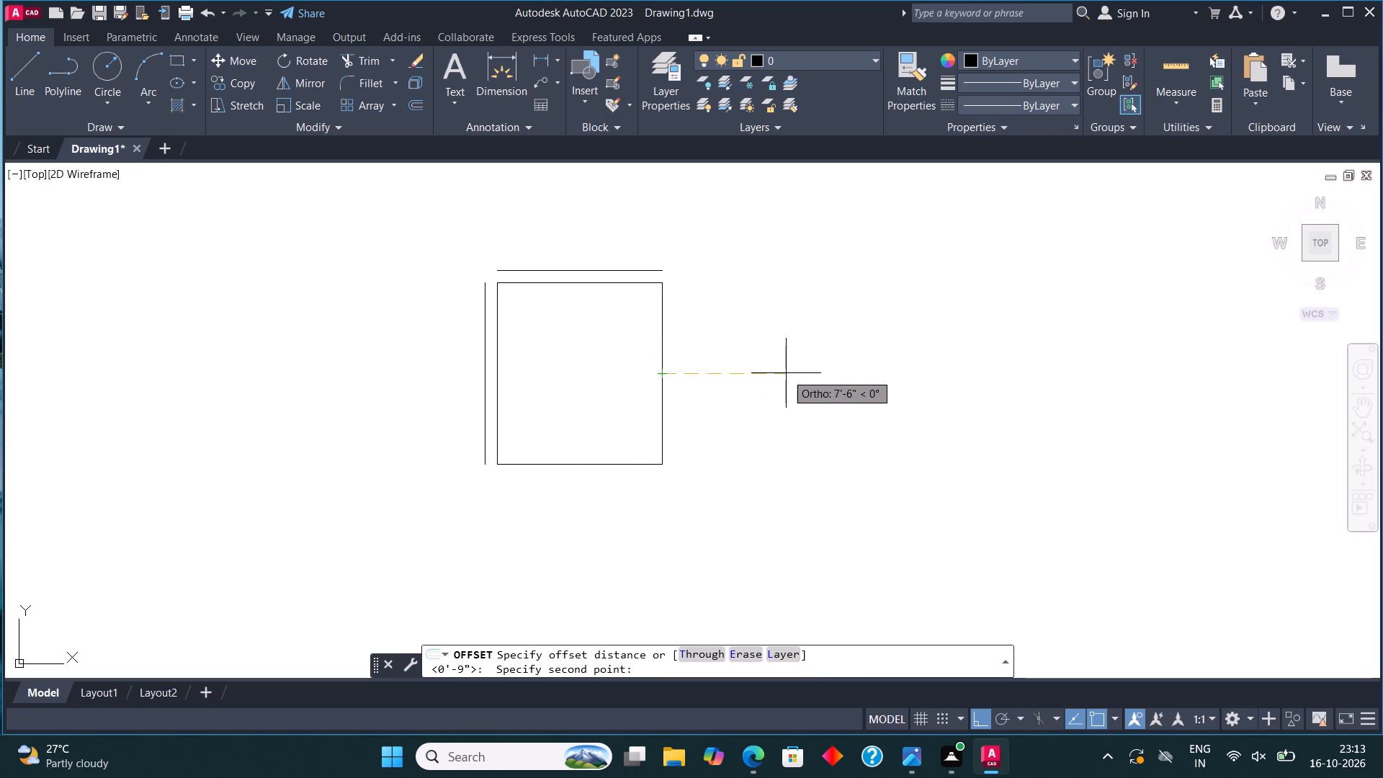
pyautogui.write('4.5"')
pyautogui.press('Return')
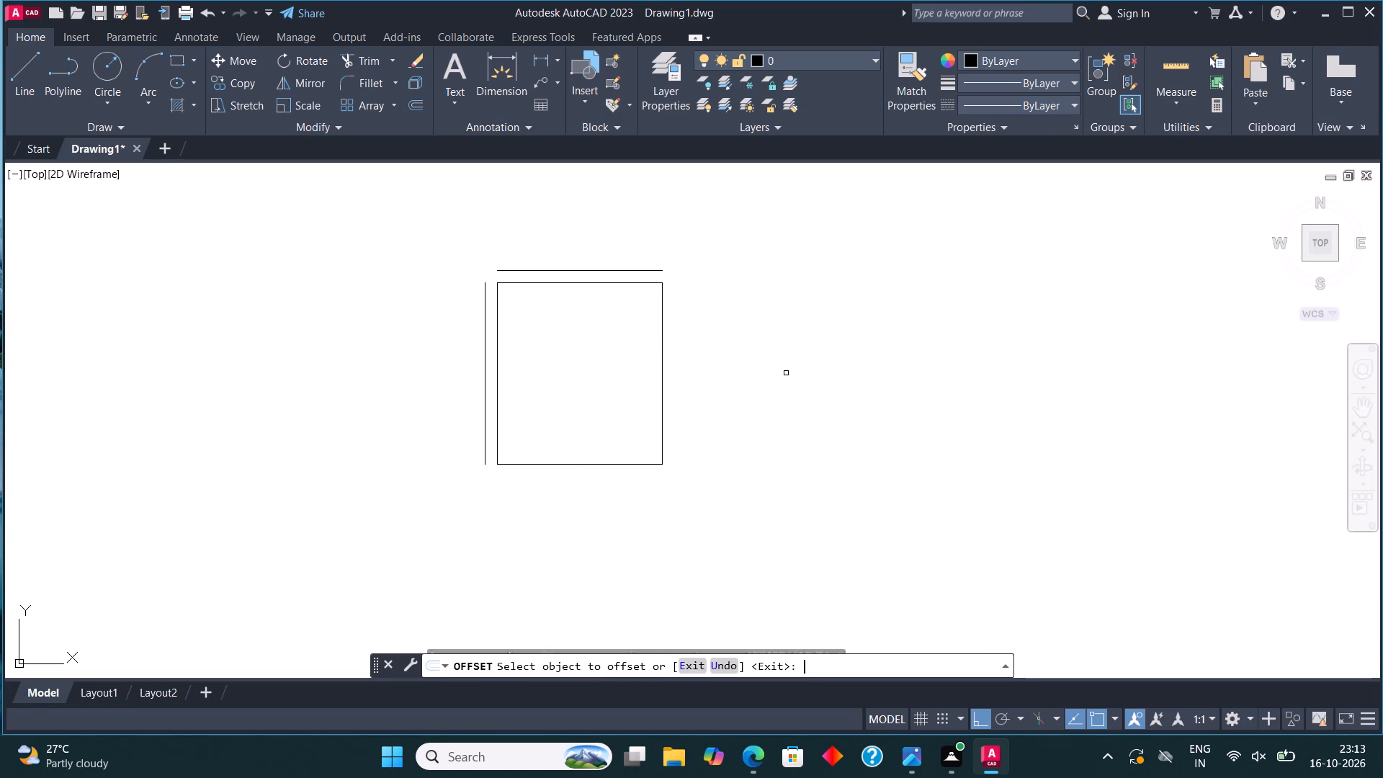
pyautogui.click(661, 374)
pyautogui.click(705, 383)
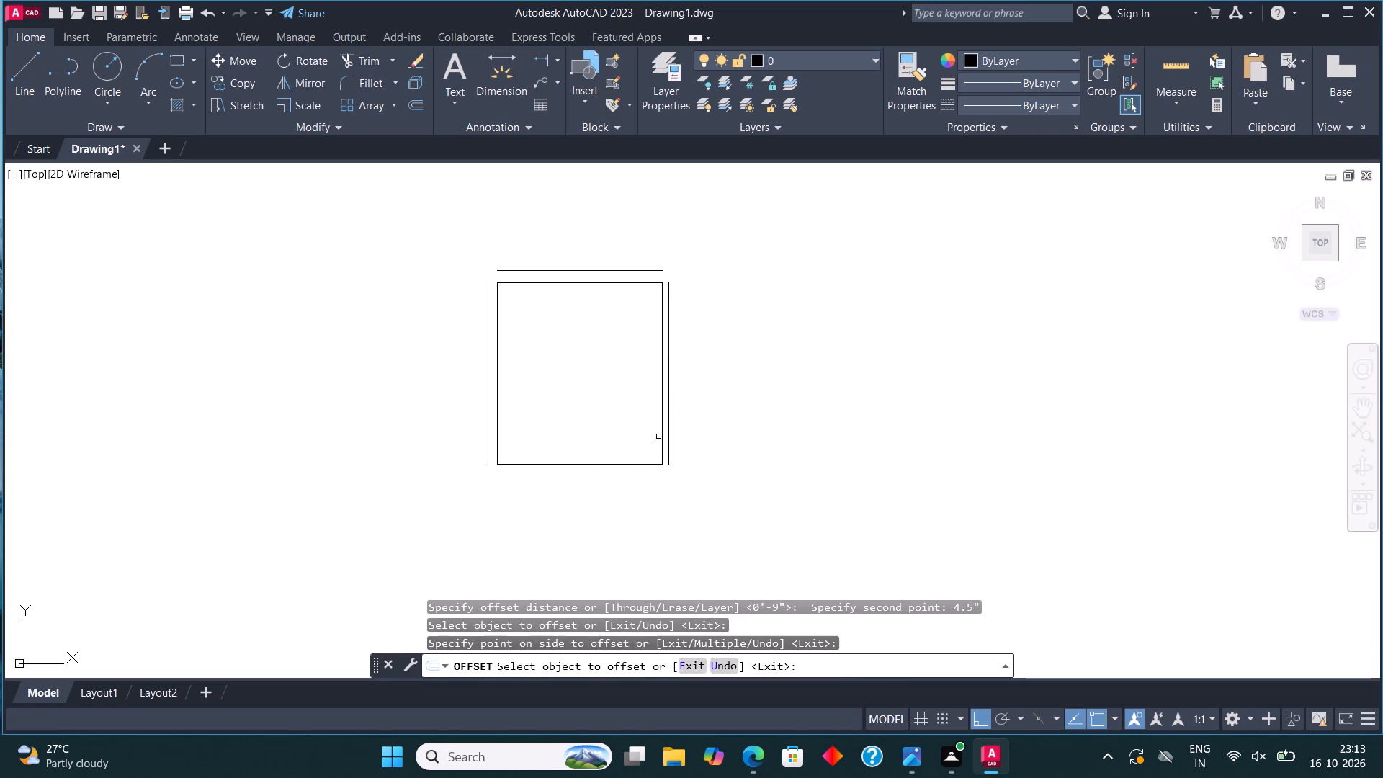
pyautogui.moveTo(595, 465); pyautogui.dragTo(595, 474)
pyautogui.click(585, 502)
pyautogui.press('Escape')
# Fillet the four offset lines together at each corner to close the room's outer wall outline.
pyautogui.click(361, 80)
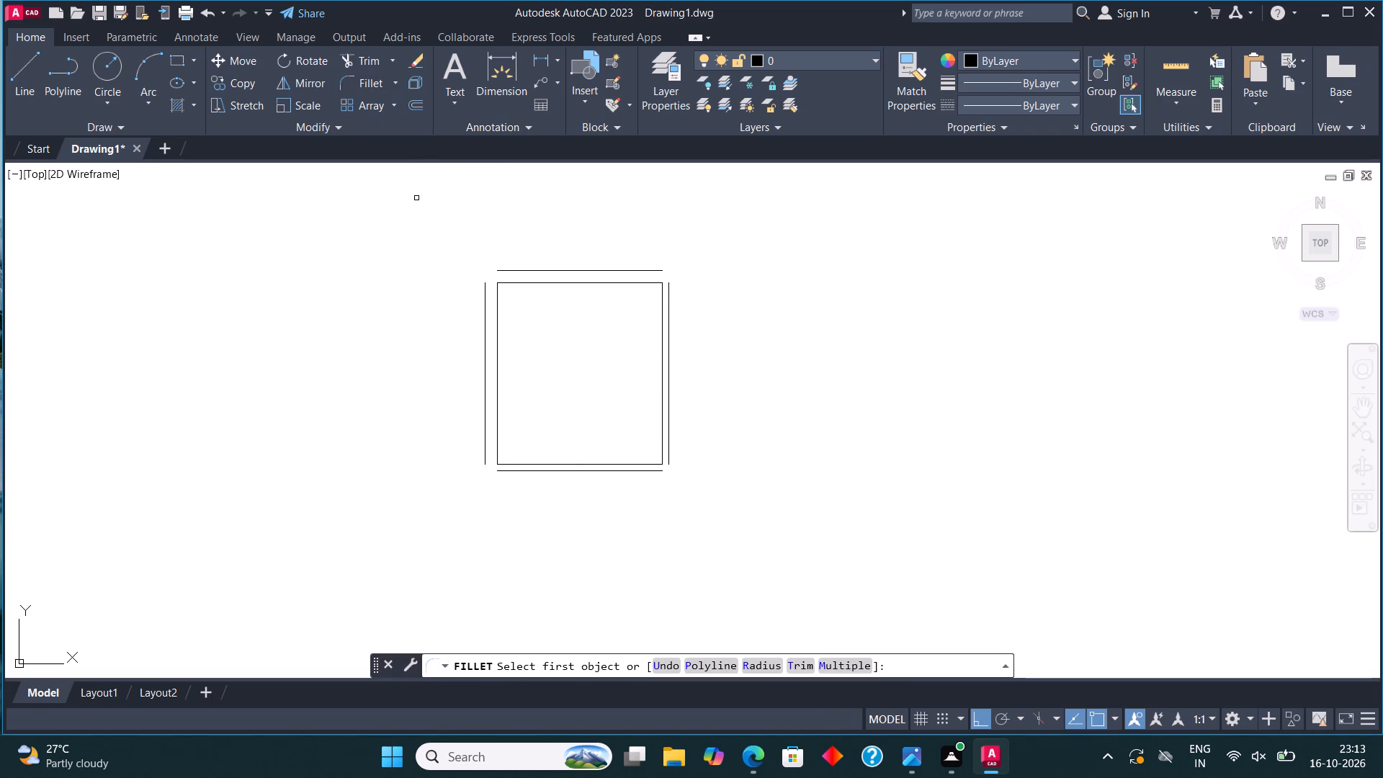
pyautogui.click(483, 318)
pyautogui.click(510, 272)
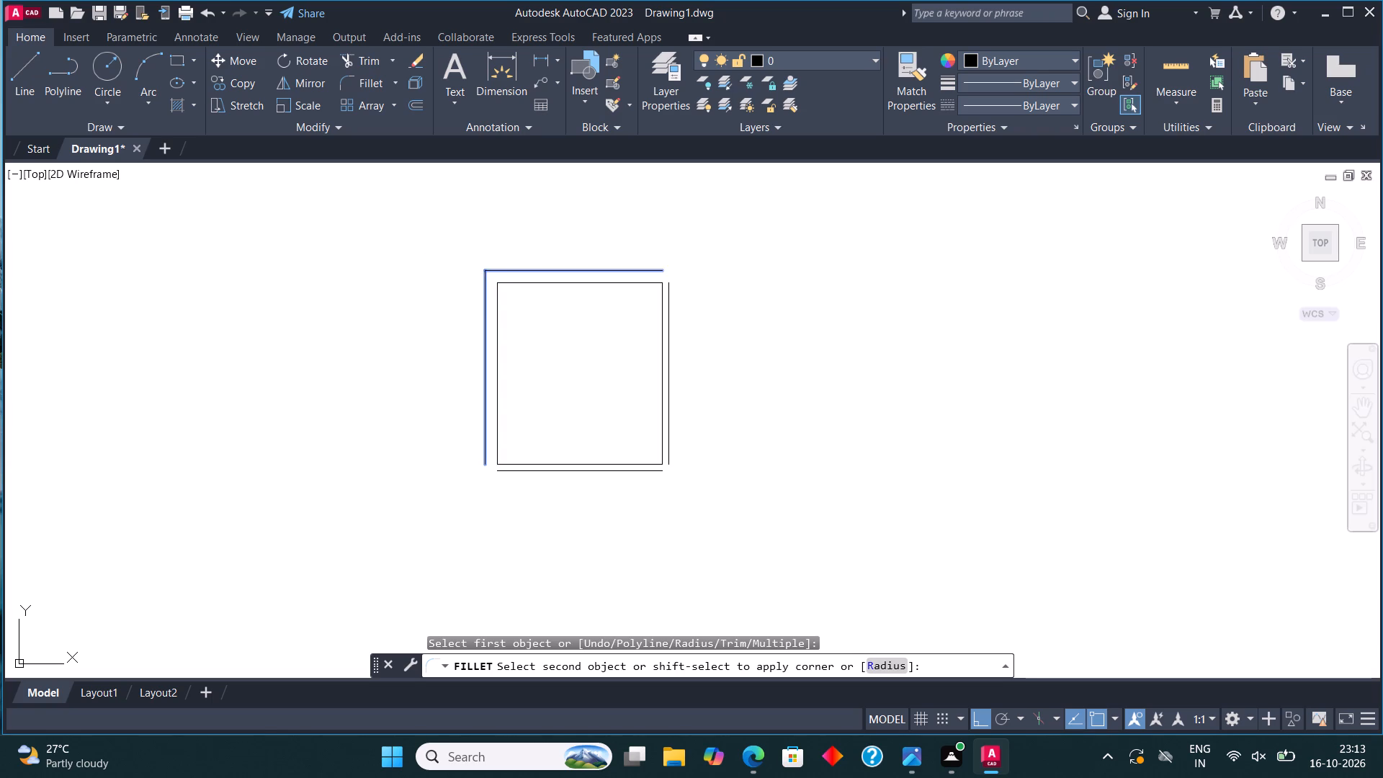
pyautogui.click(377, 80)
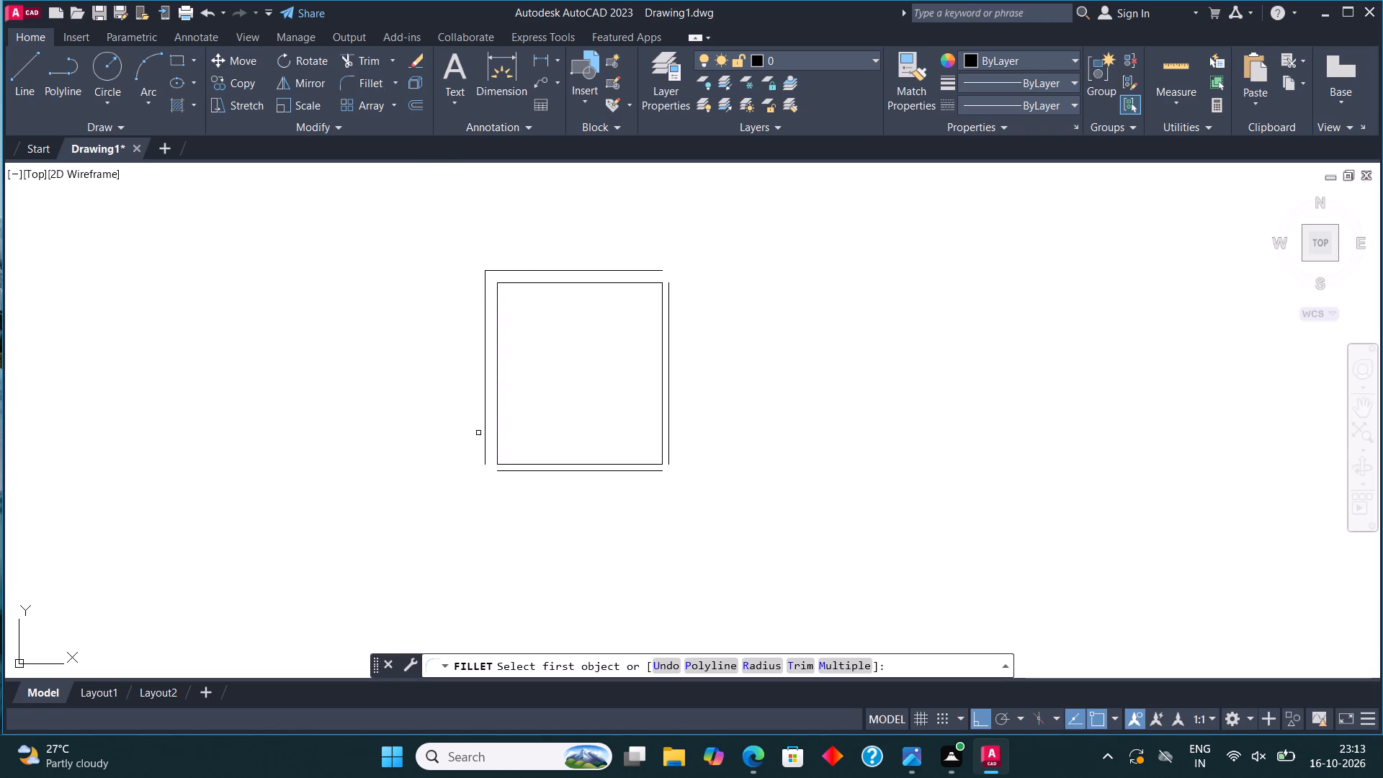
pyautogui.click(484, 451)
pyautogui.click(500, 470)
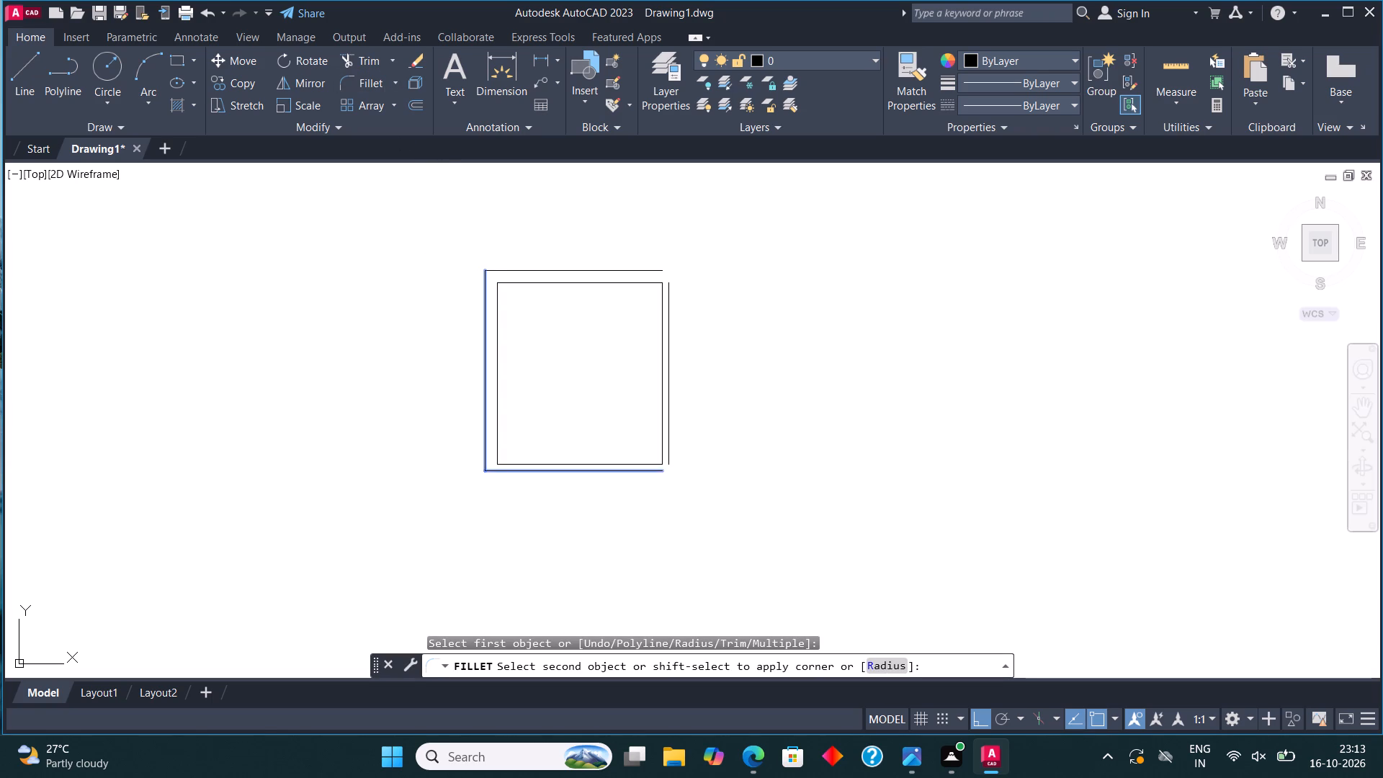
pyautogui.click(372, 80)
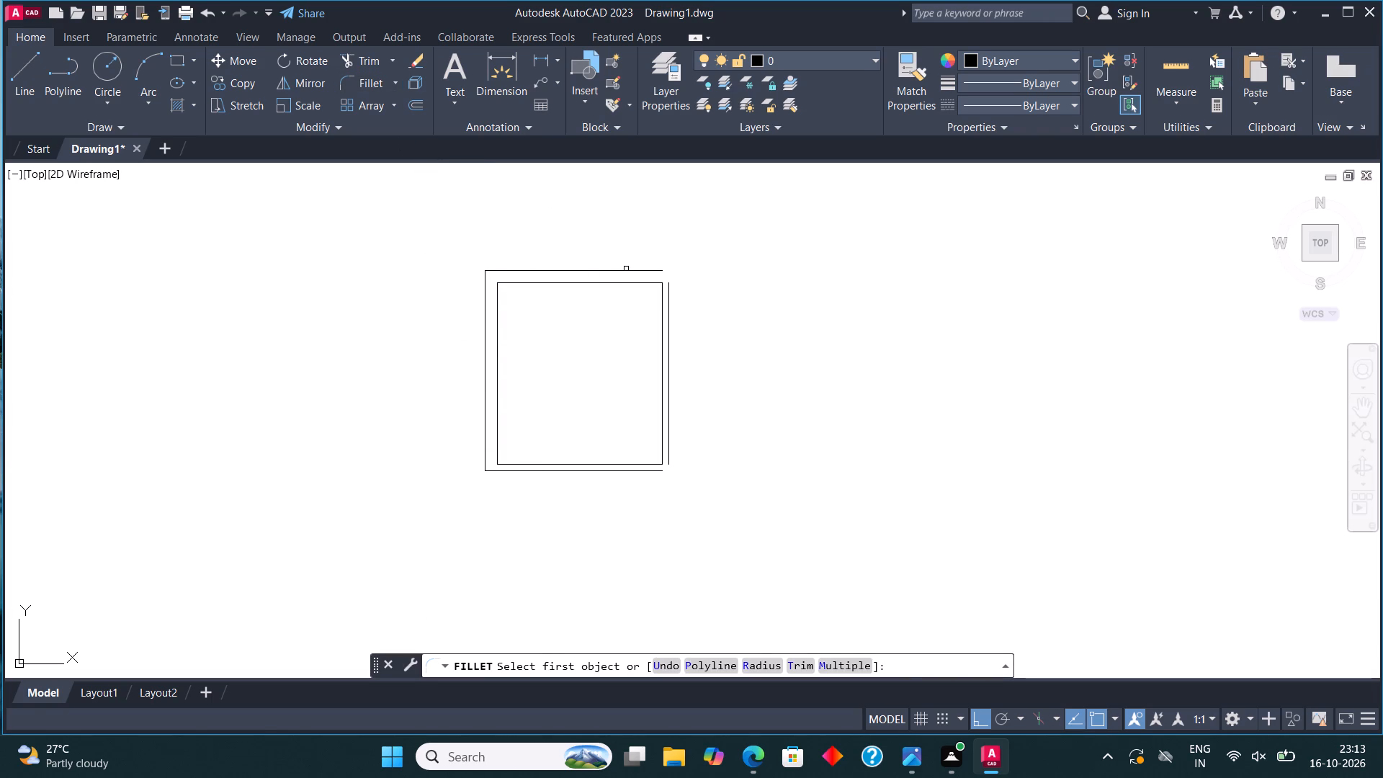
pyautogui.click(628, 270)
pyautogui.click(670, 297)
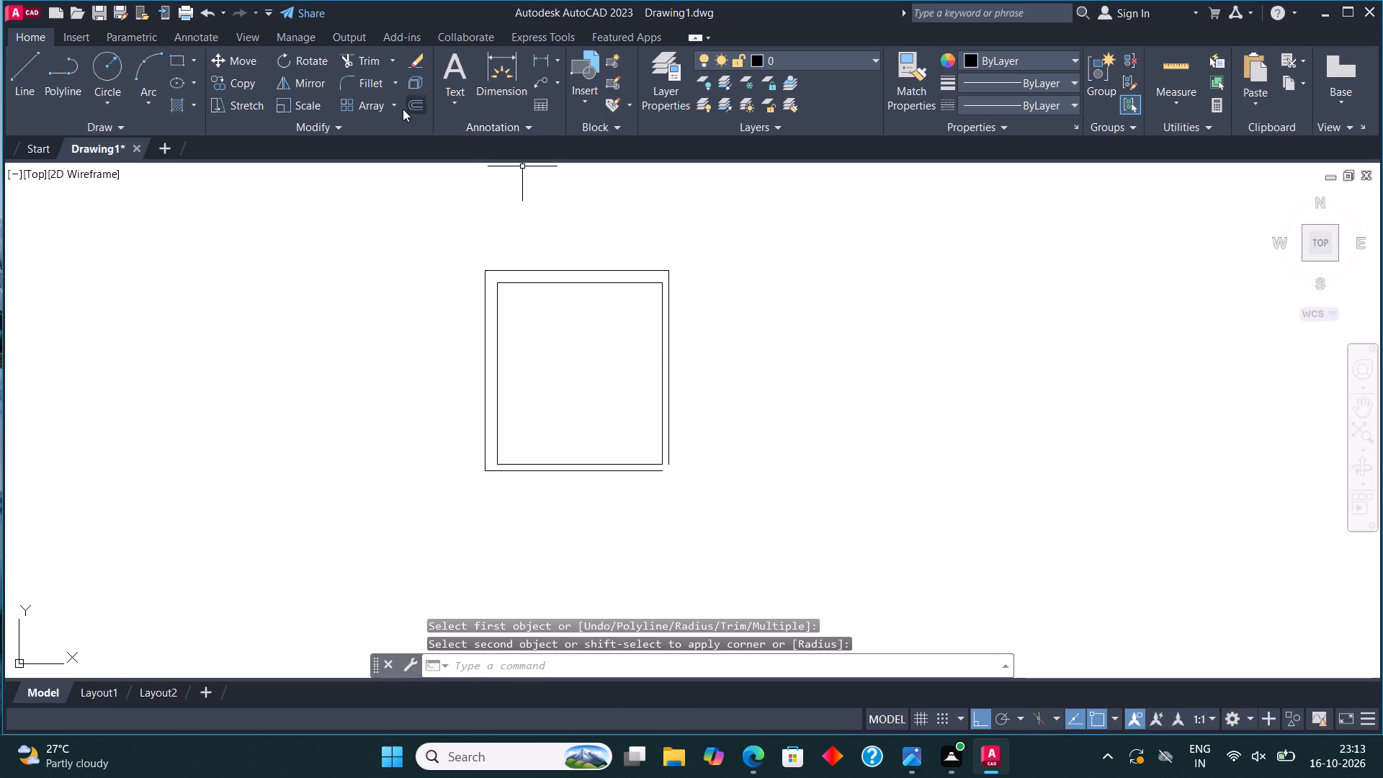
pyautogui.click(372, 74)
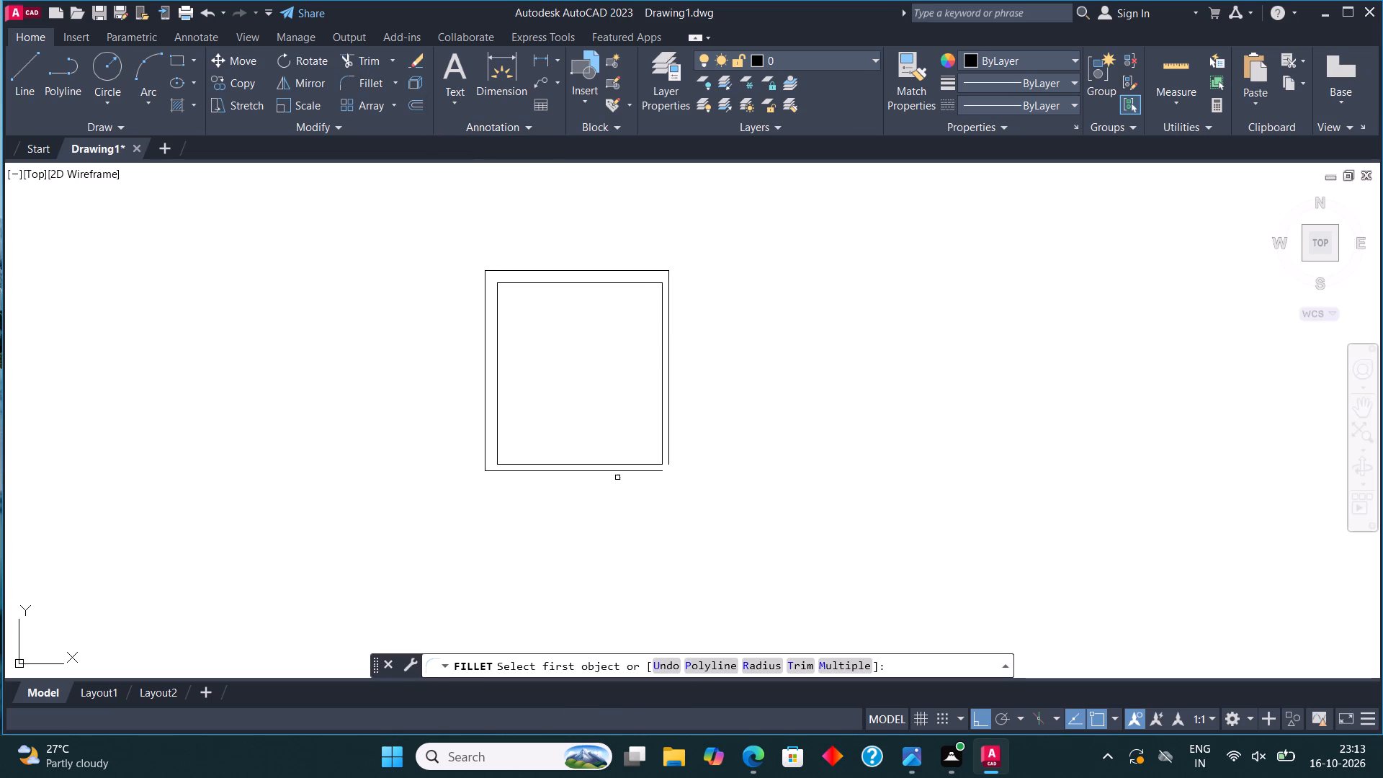
pyautogui.click(614, 473)
pyautogui.click(670, 432)
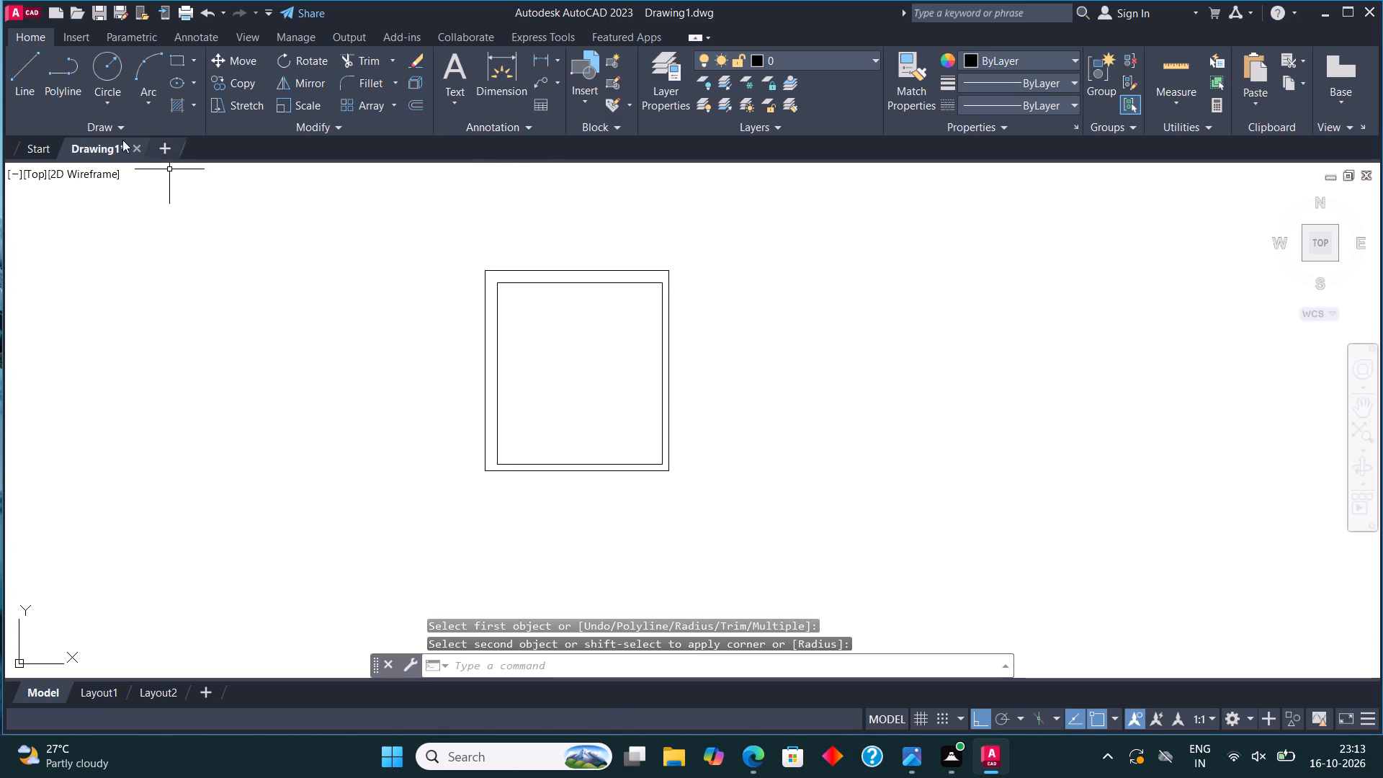
# Draw an adjoining room outline with lines off the first room's right wall, level with its inner top edge, 4'6" wide and 7'3" high.
pyautogui.click(35, 63)
pyautogui.moveTo(503, 305); pyautogui.dragTo(442, 305, button='middle')
pyautogui.scroll(1, 599, 287)
pyautogui.click(600, 287)
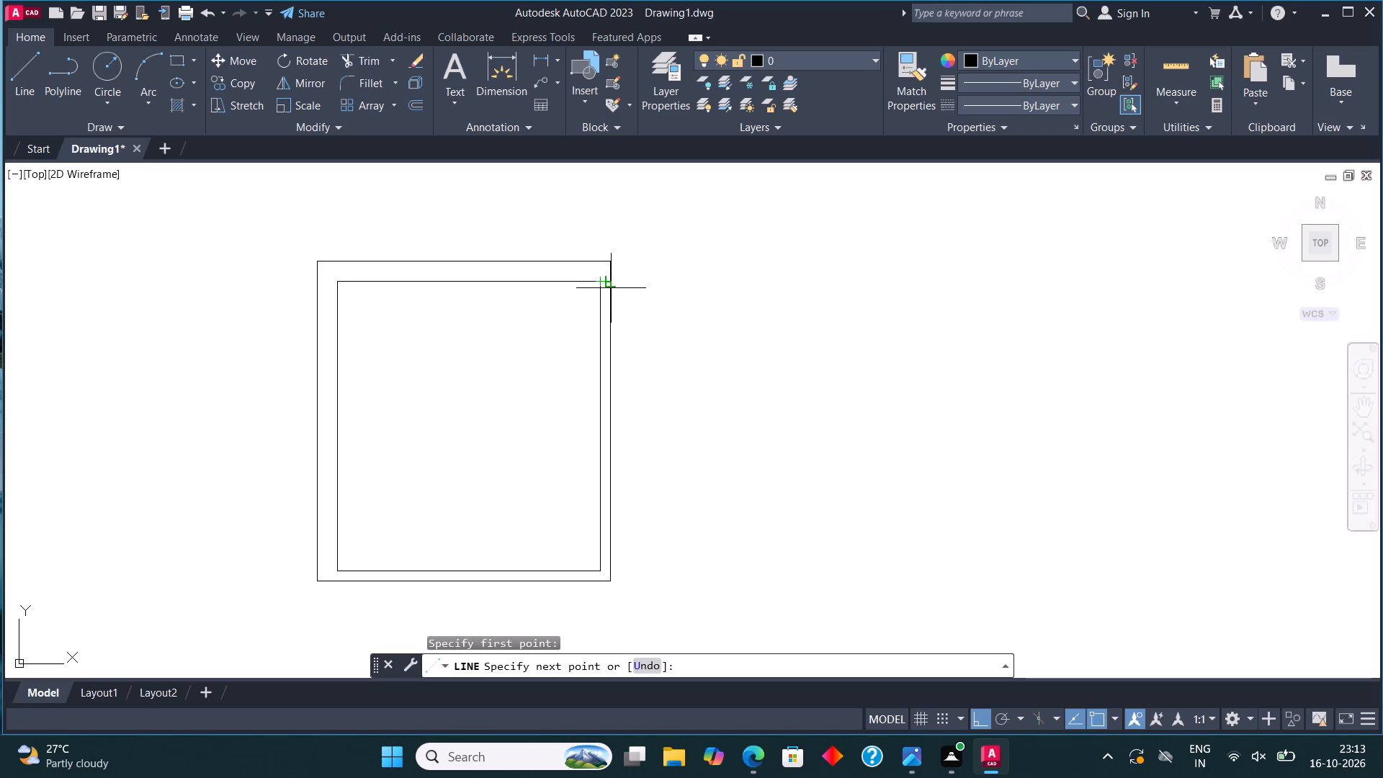
pyautogui.click(612, 285)
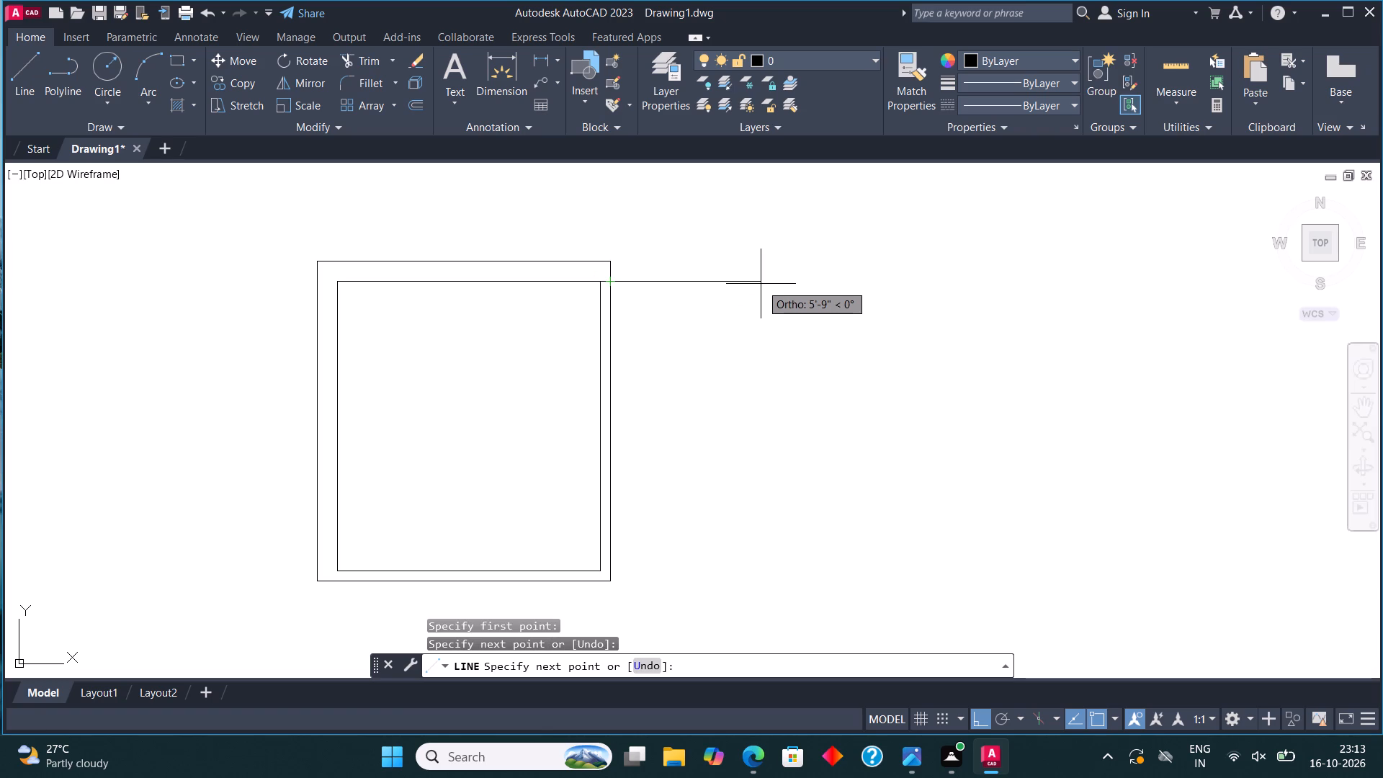
pyautogui.write("4'6")
pyautogui.hotkey('shift', '"')
pyautogui.press('Return')
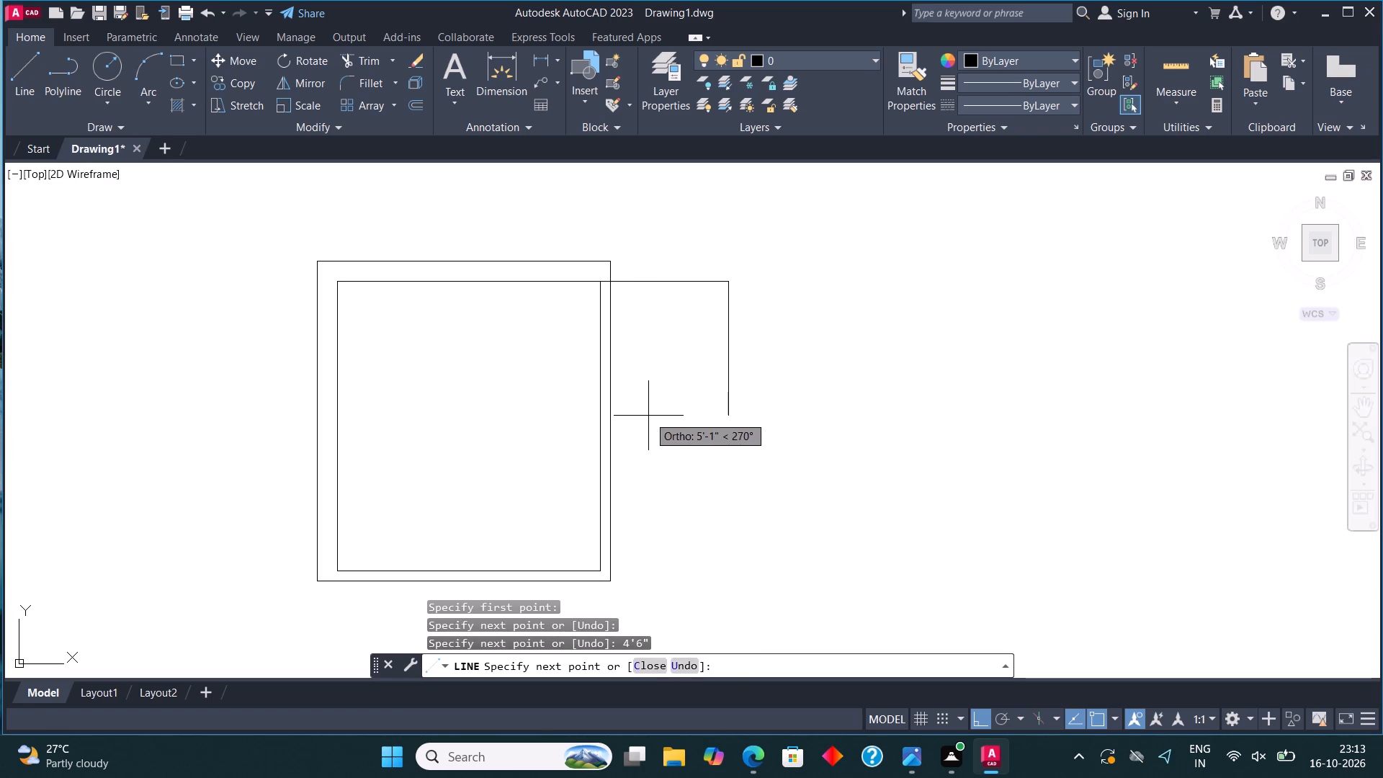
pyautogui.write("7'")
pyautogui.write('3"')
pyautogui.press('Return')
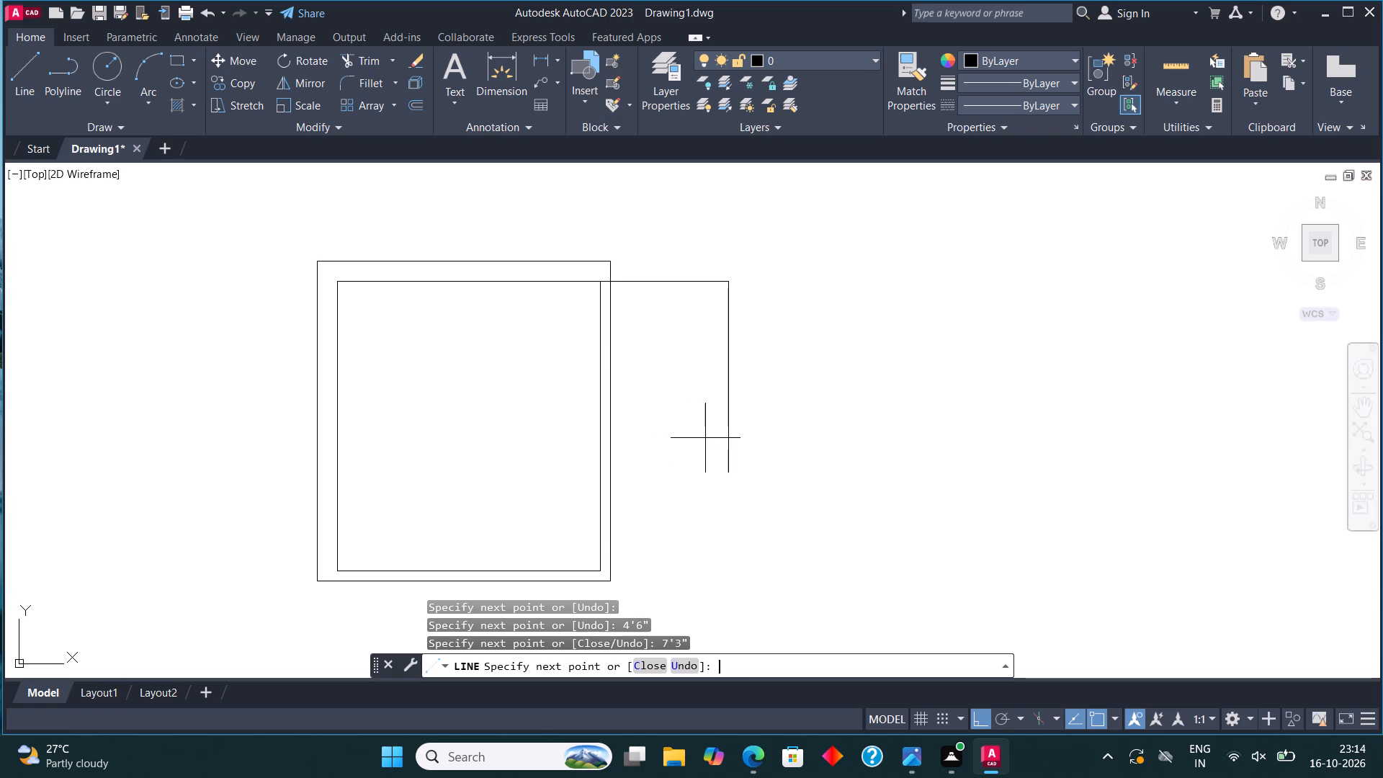
pyautogui.click(612, 473)
pyautogui.press('Escape')
# Offset the adjoining room's right and bottom lines outward by 4.5" for its walls.
pyautogui.scroll(-1, 615, 315)
pyautogui.moveTo(609, 312); pyautogui.dragTo(572, 284, button='middle')
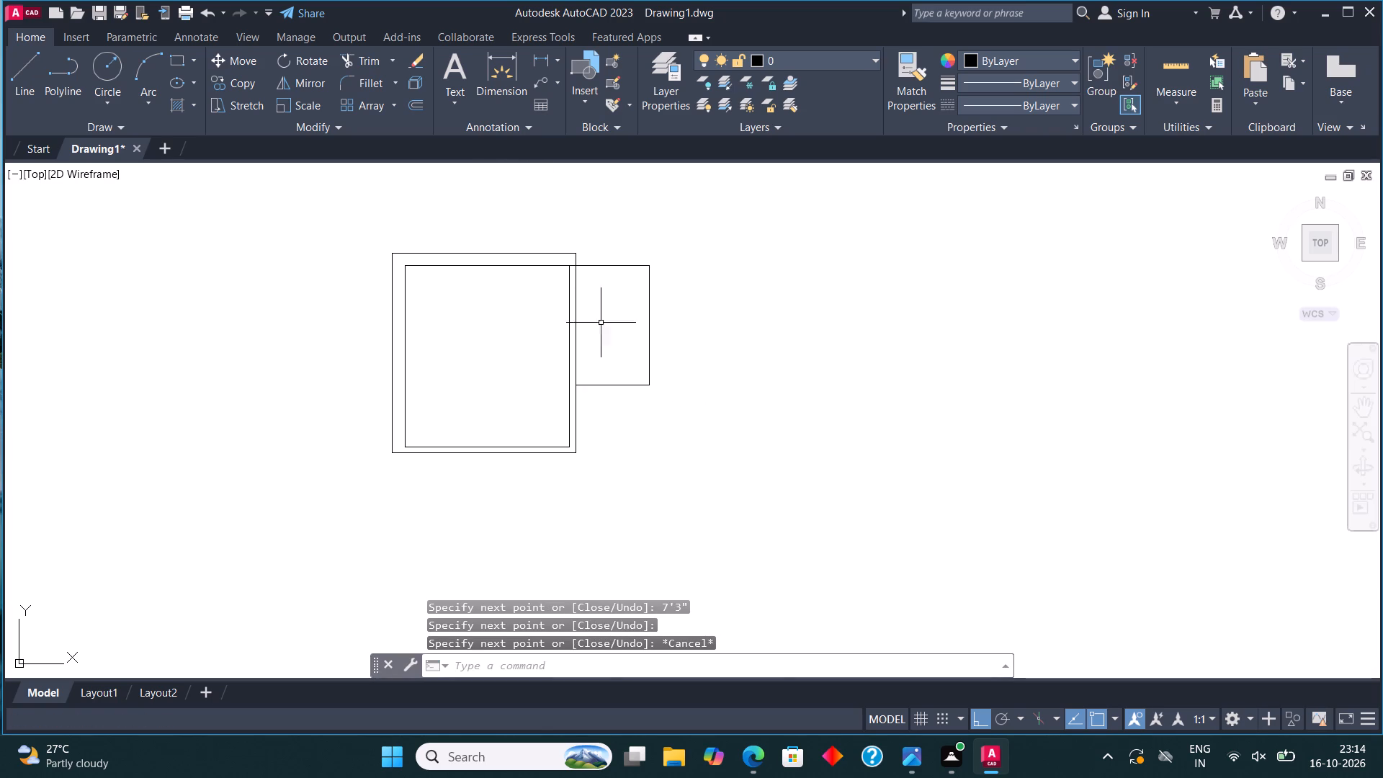
pyautogui.click(689, 448)
pyautogui.click(638, 358)
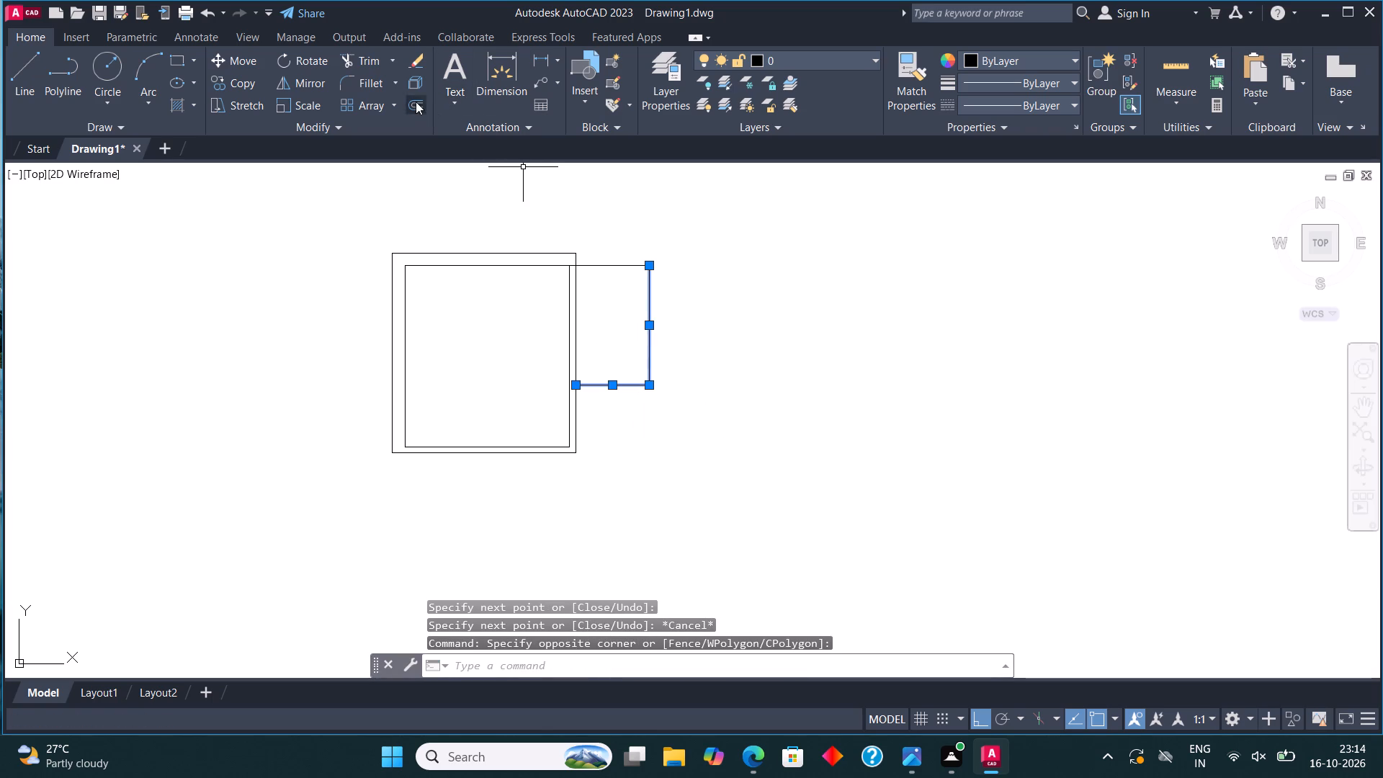
pyautogui.click(415, 100)
pyautogui.click(649, 316)
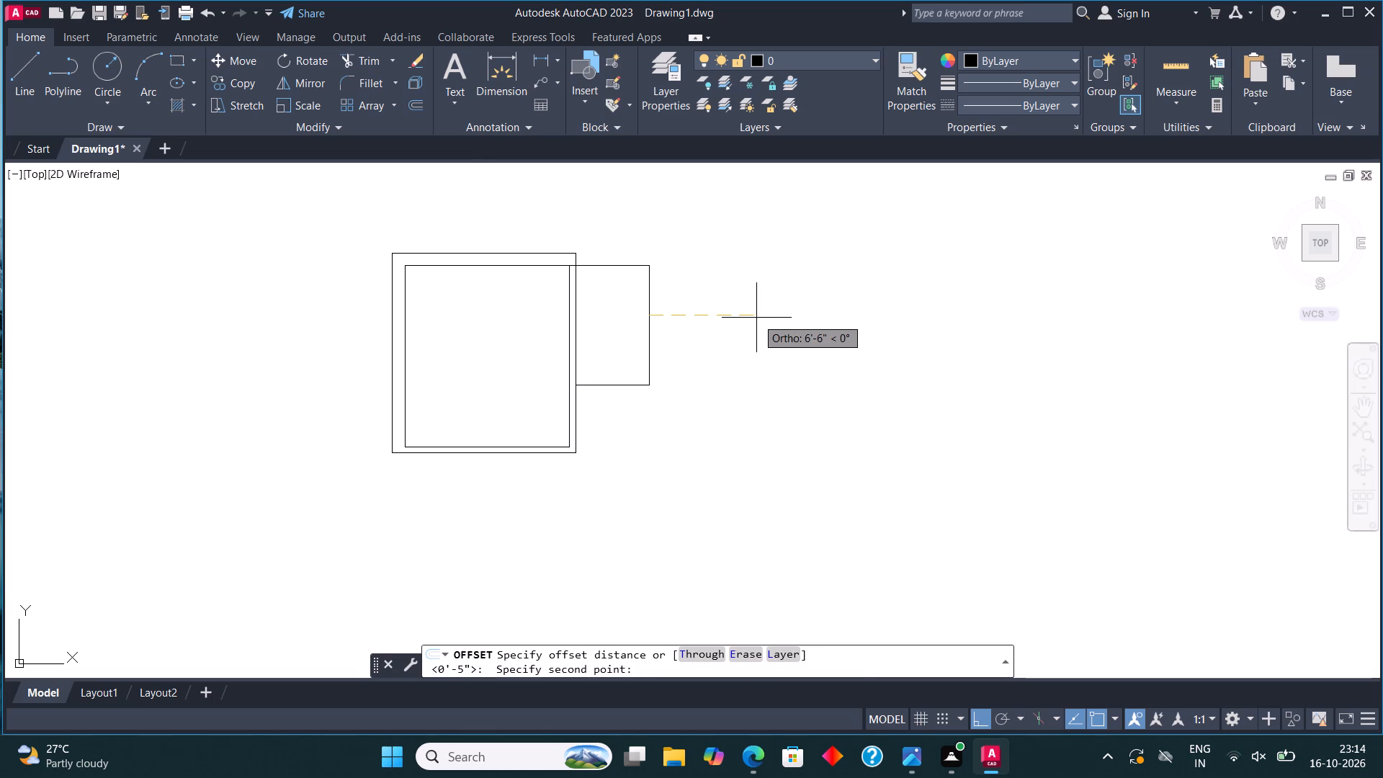
pyautogui.write('4.5"')
pyautogui.press('Return')
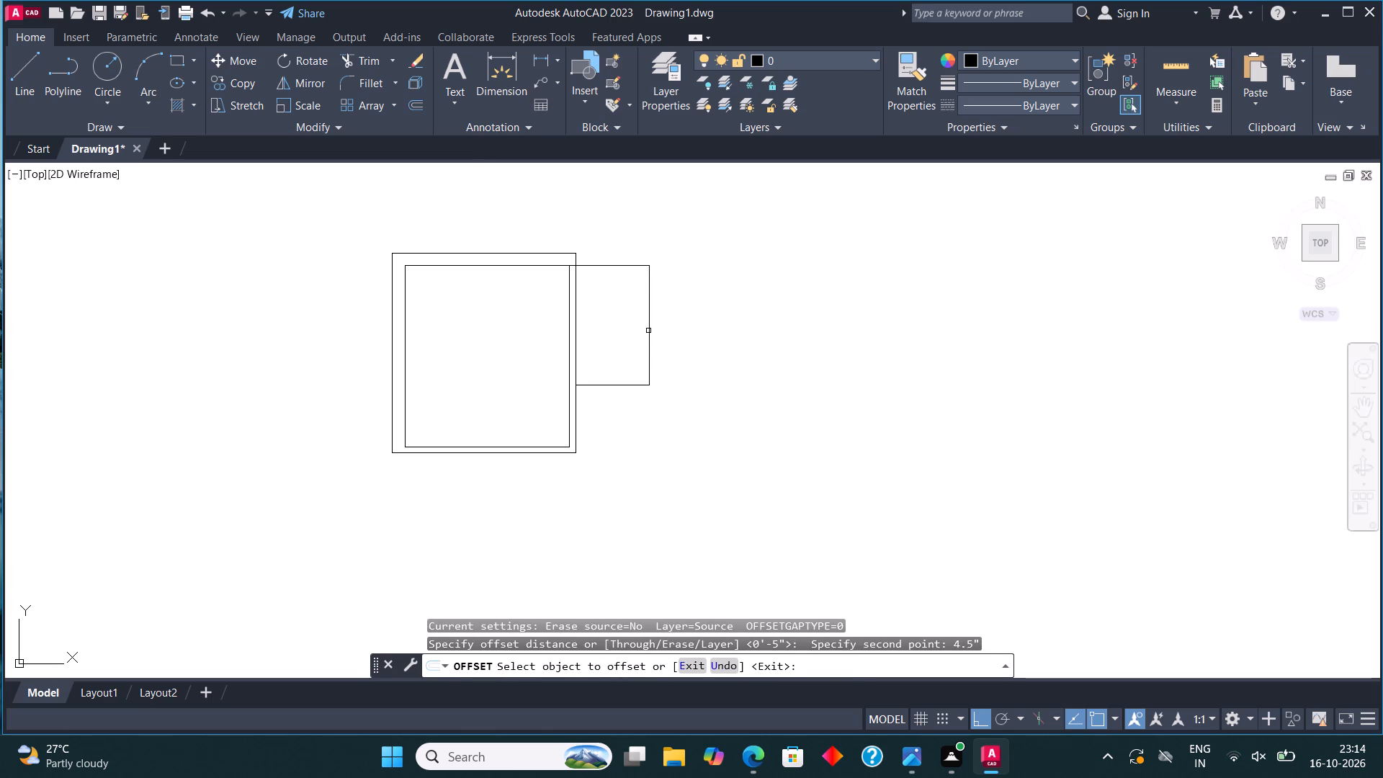
pyautogui.click(650, 332)
pyautogui.click(717, 339)
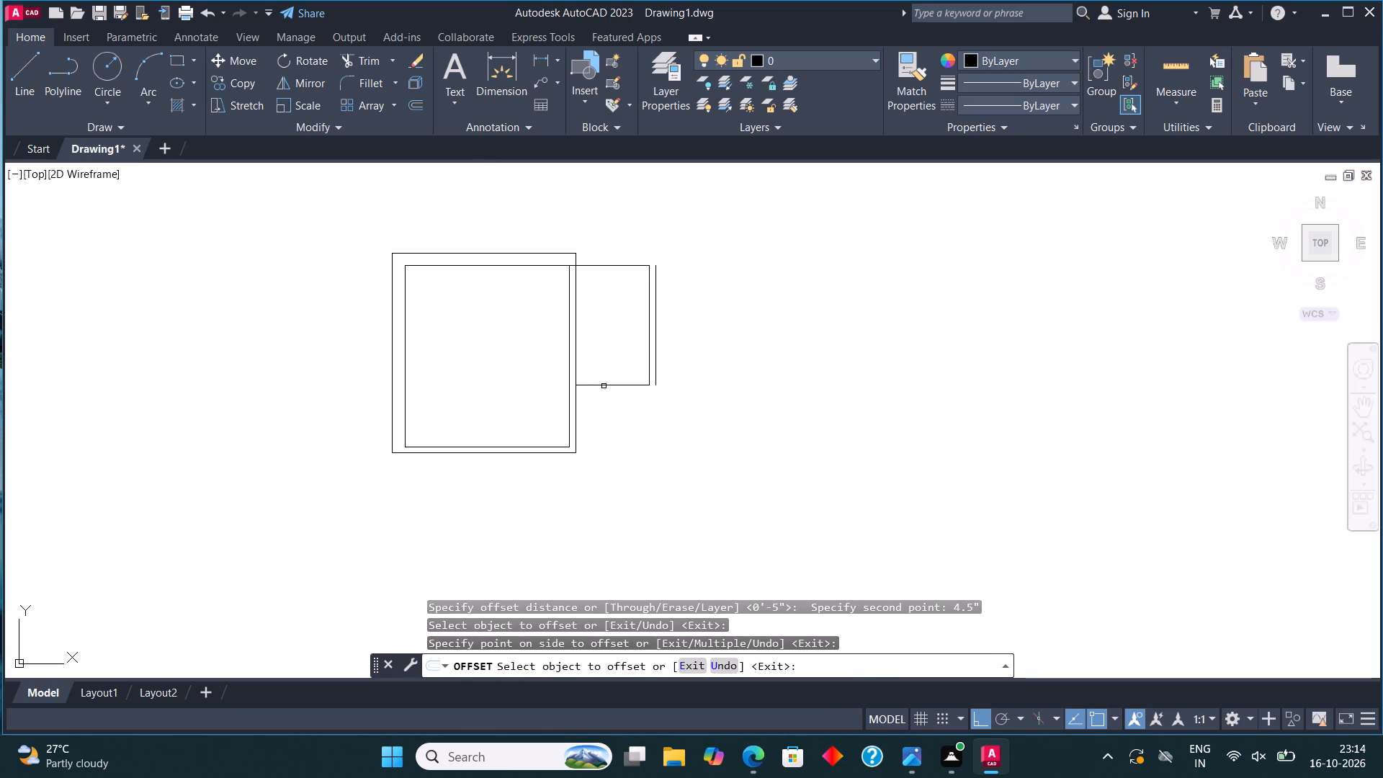
pyautogui.click(604, 386)
pyautogui.click(604, 408)
pyautogui.press('Escape')
# Fillet the adjoining room's outer bottom-right corner, and join its outer right line to the first room's outer top line.
pyautogui.click(358, 79)
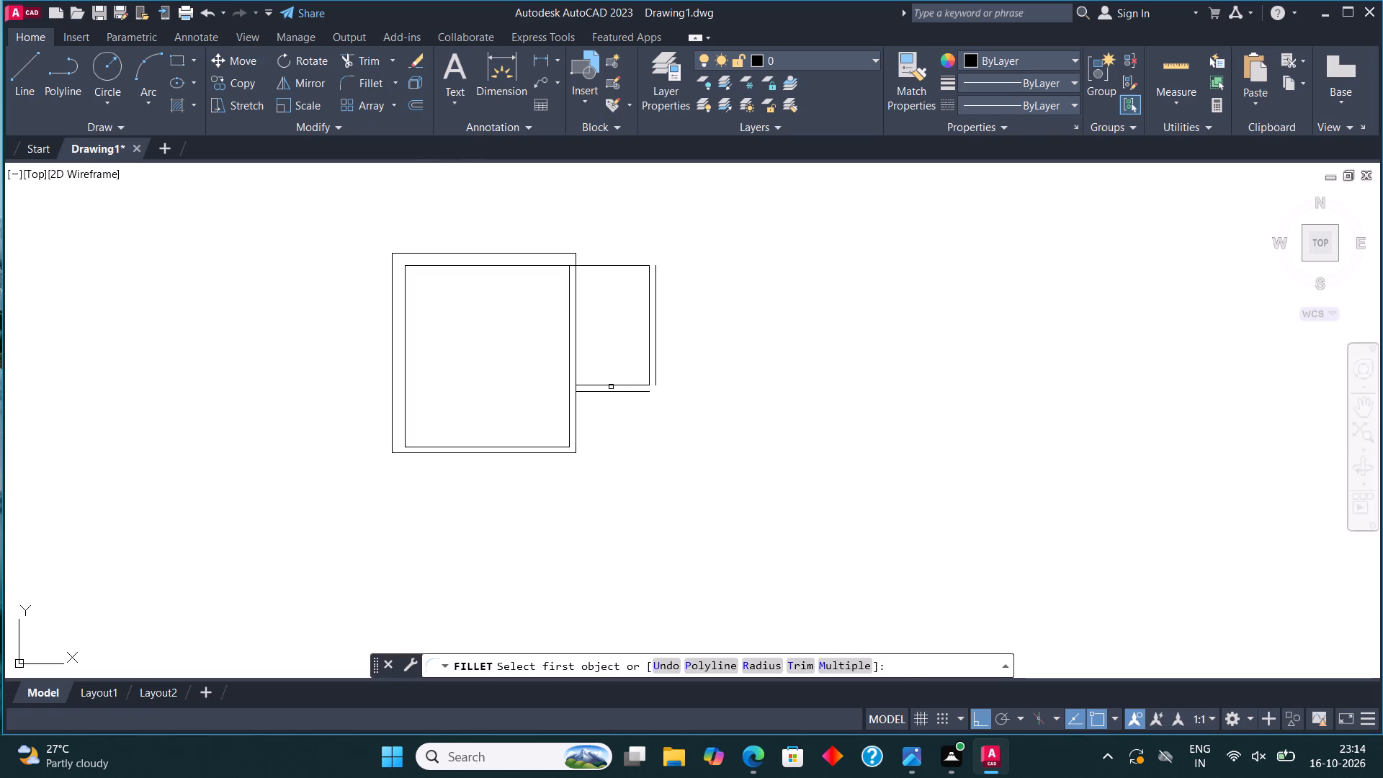
pyautogui.click(614, 392)
pyautogui.click(657, 352)
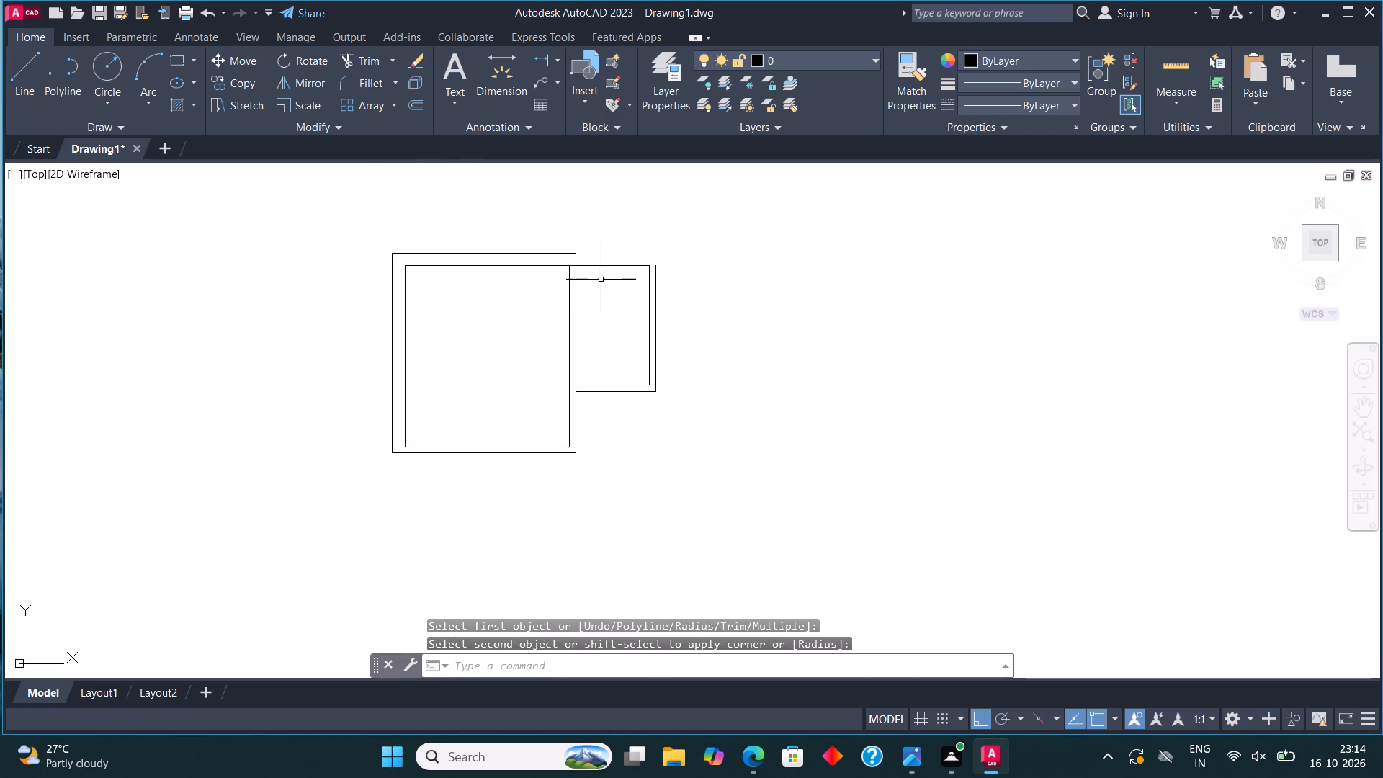
pyautogui.press('Escape')
pyautogui.click(370, 81)
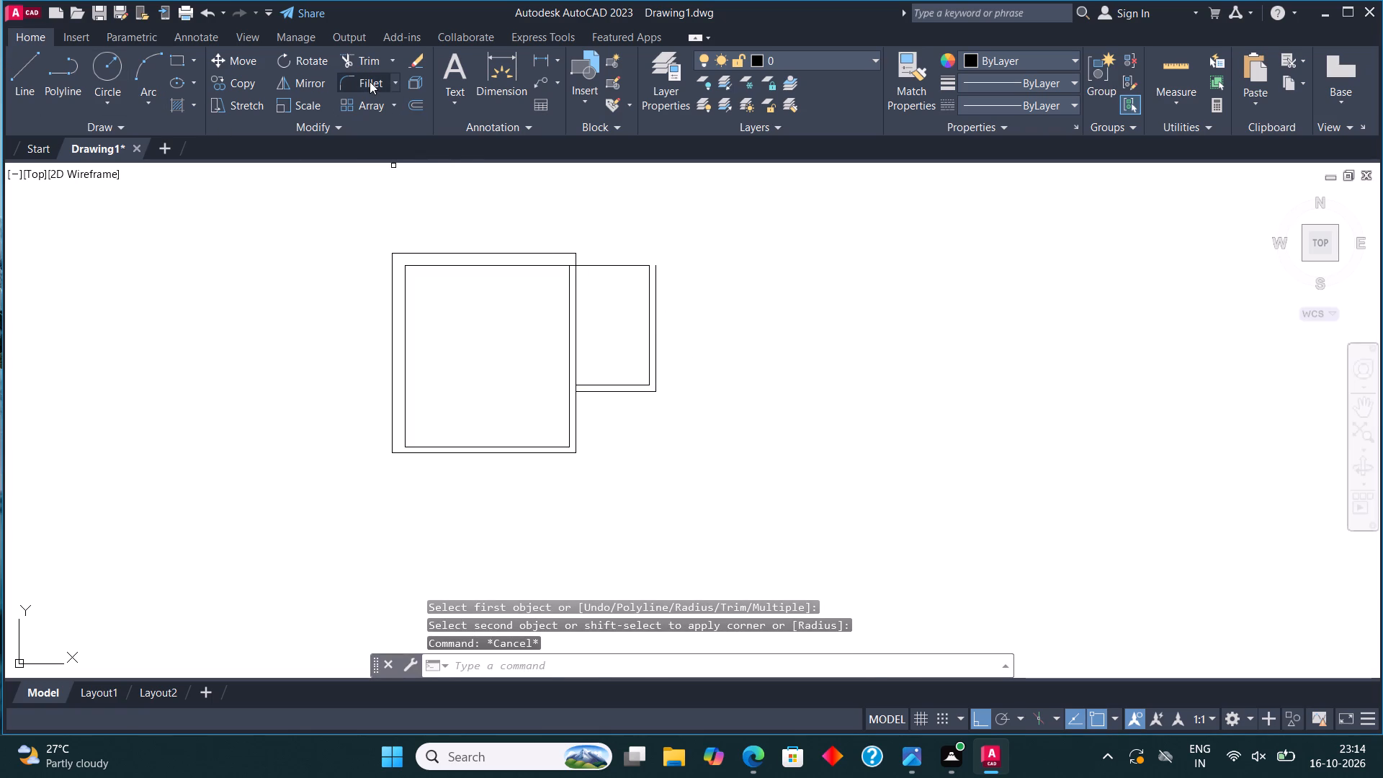
pyautogui.click(545, 254)
pyautogui.click(657, 282)
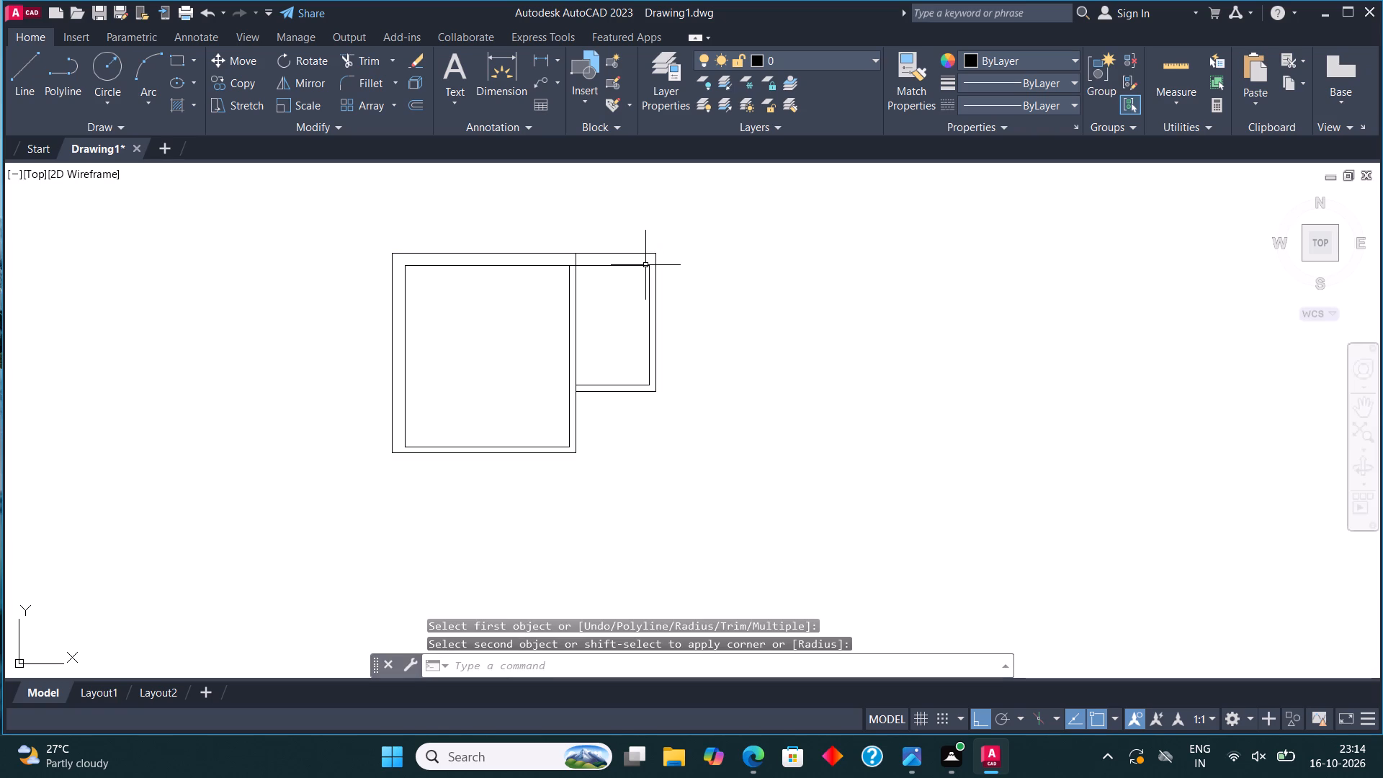
pyautogui.press('Escape')
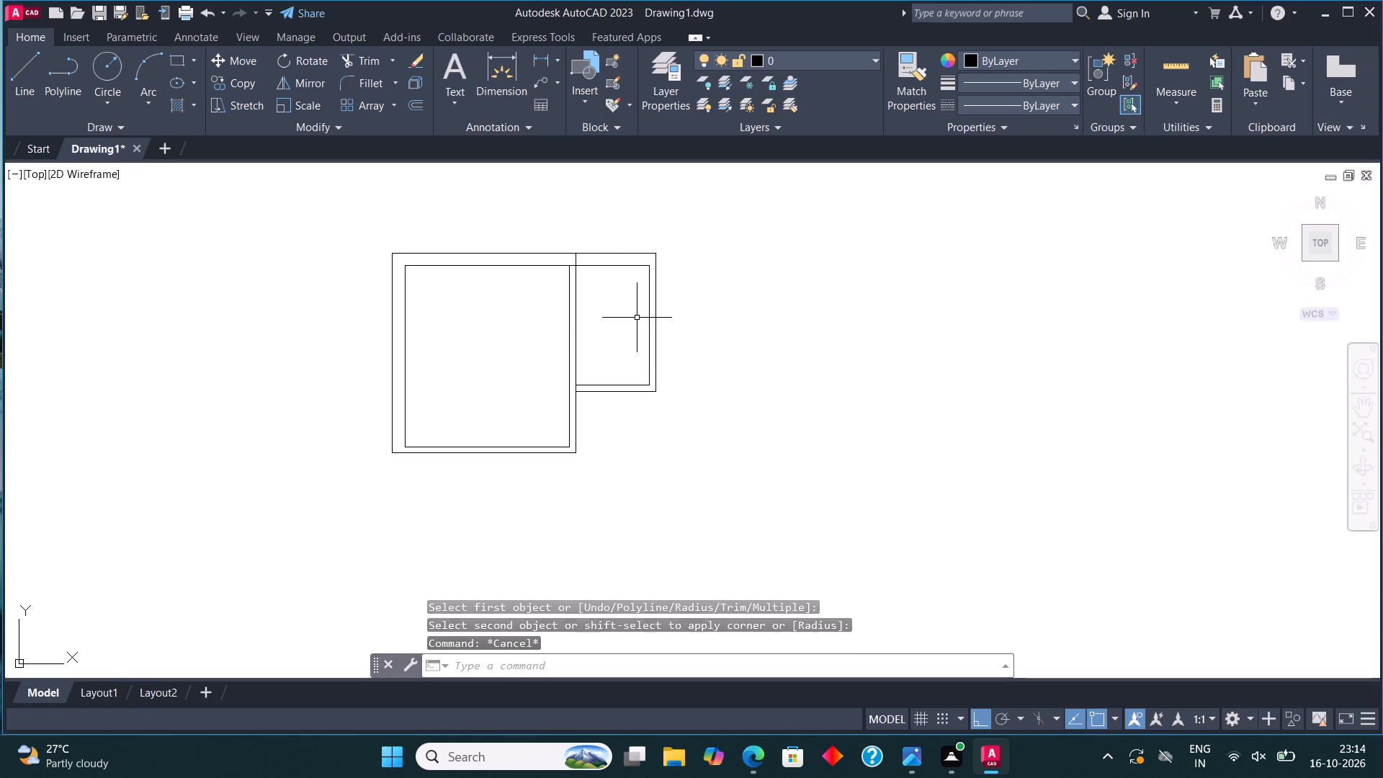
# Draw a 10' vertical line downward from the first room's outer bottom wall line, just inside its left corner.
pyautogui.scroll(-1, 596, 315)
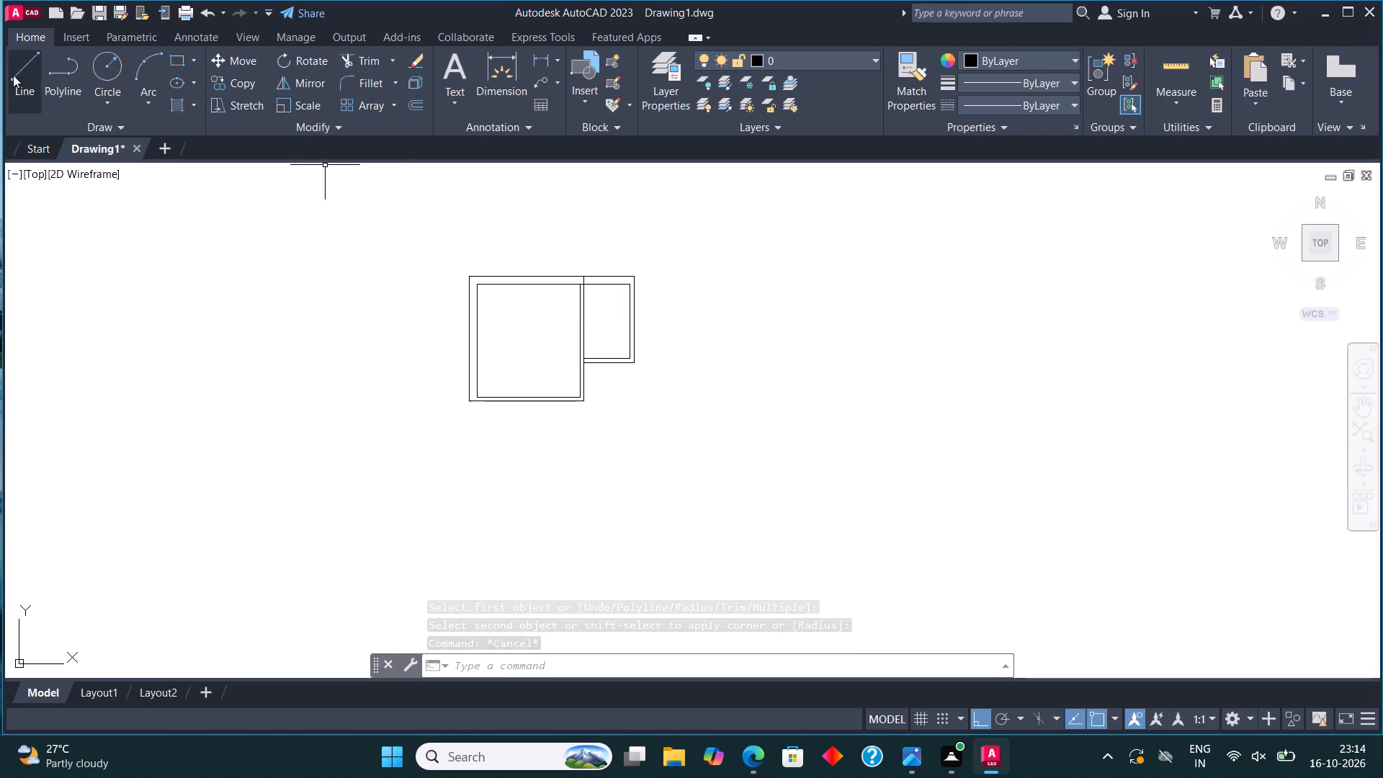
pyautogui.click(17, 75)
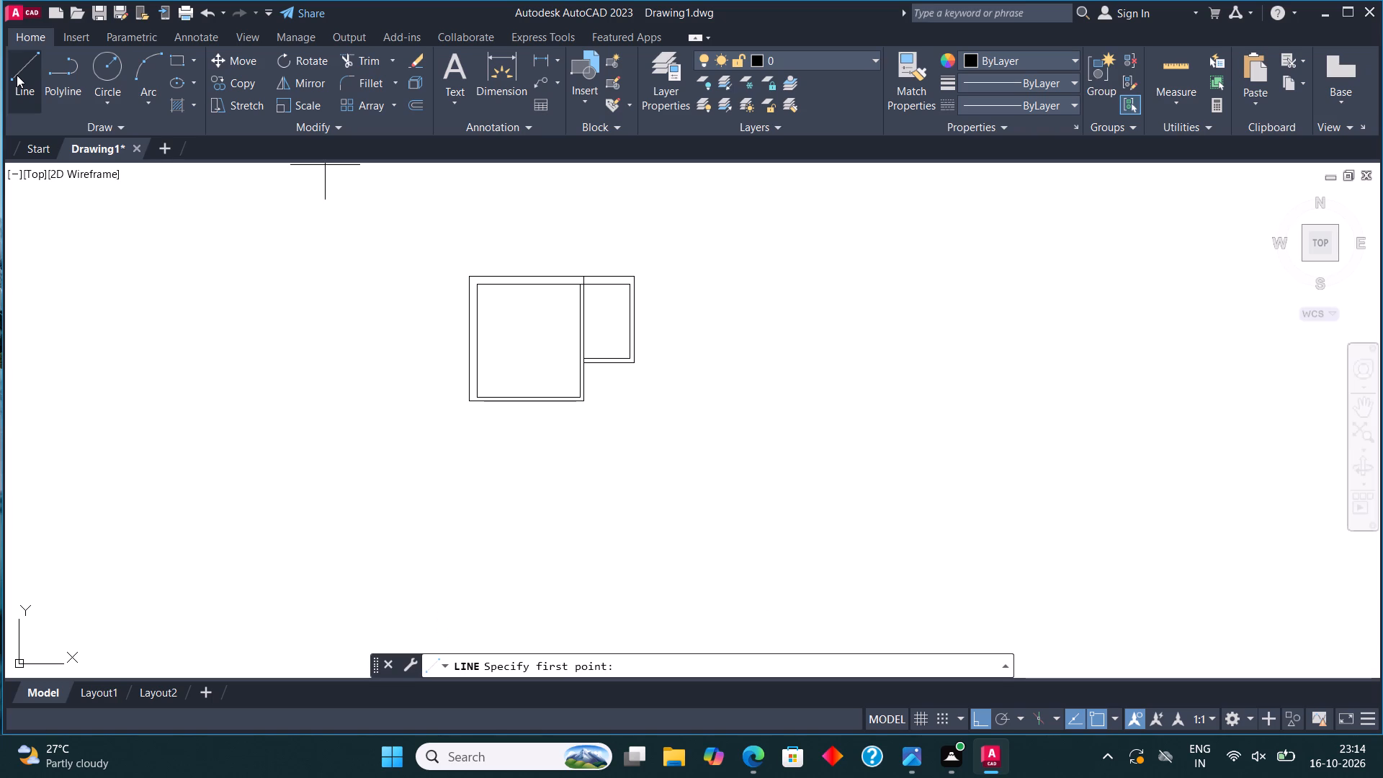
pyautogui.moveTo(412, 316); pyautogui.dragTo(428, 281, button='middle')
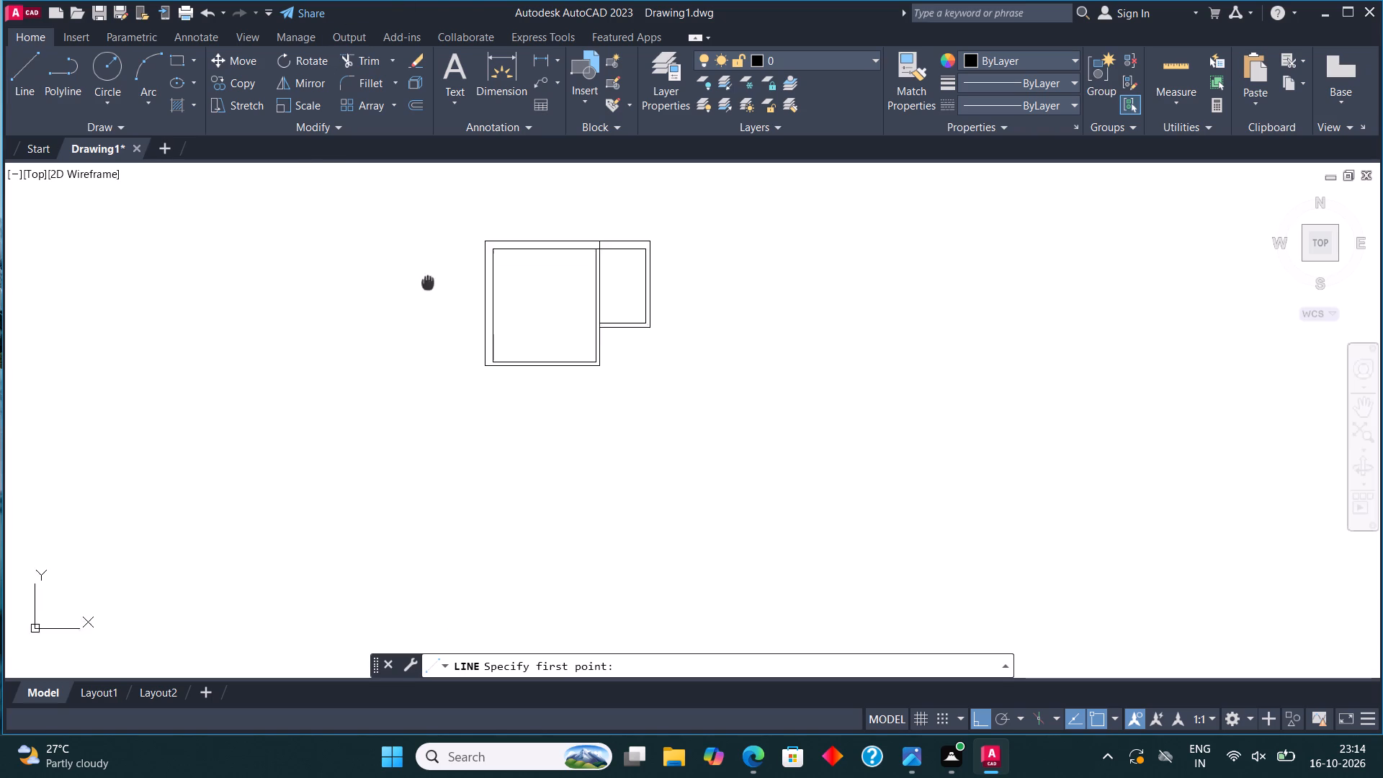
pyautogui.moveTo(428, 281); pyautogui.dragTo(481, 204, button='middle')
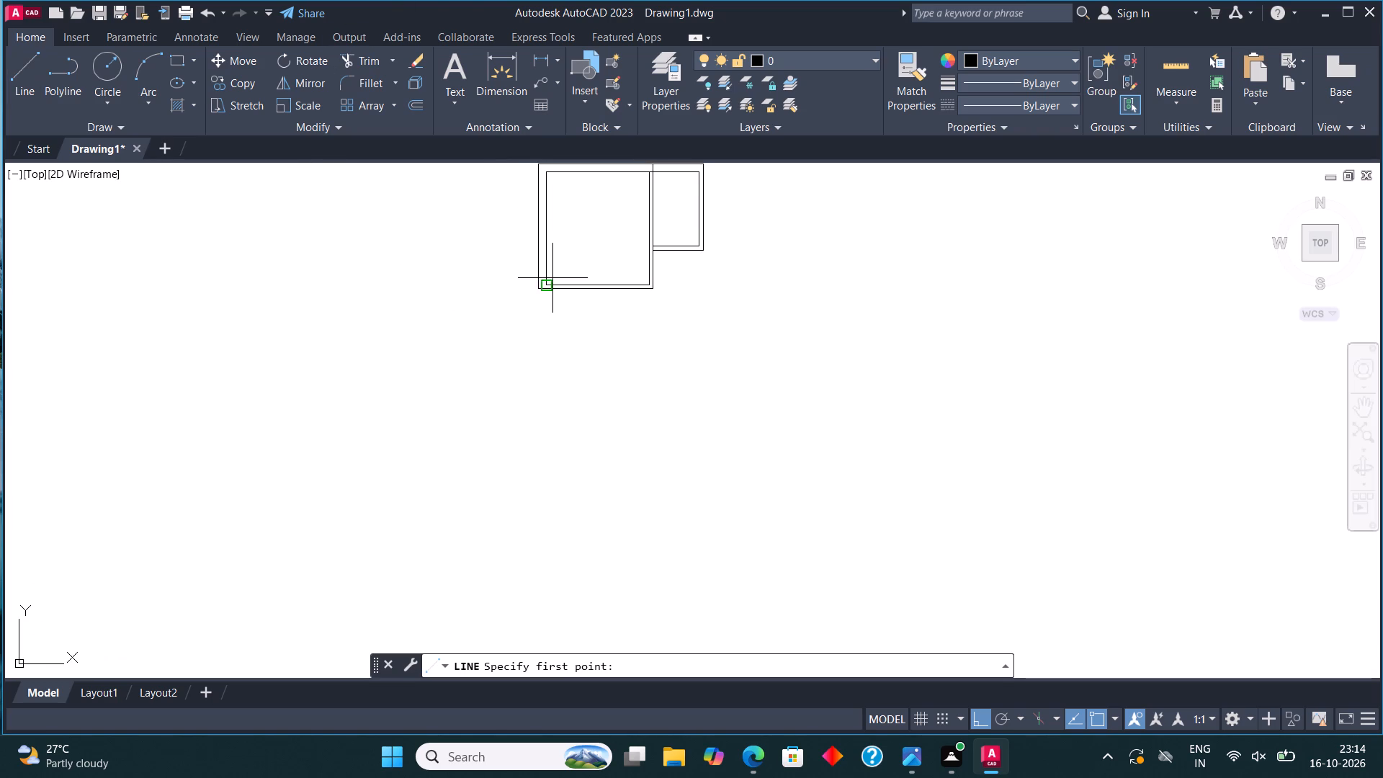
pyautogui.scroll(2, 552, 277)
pyautogui.click(553, 308)
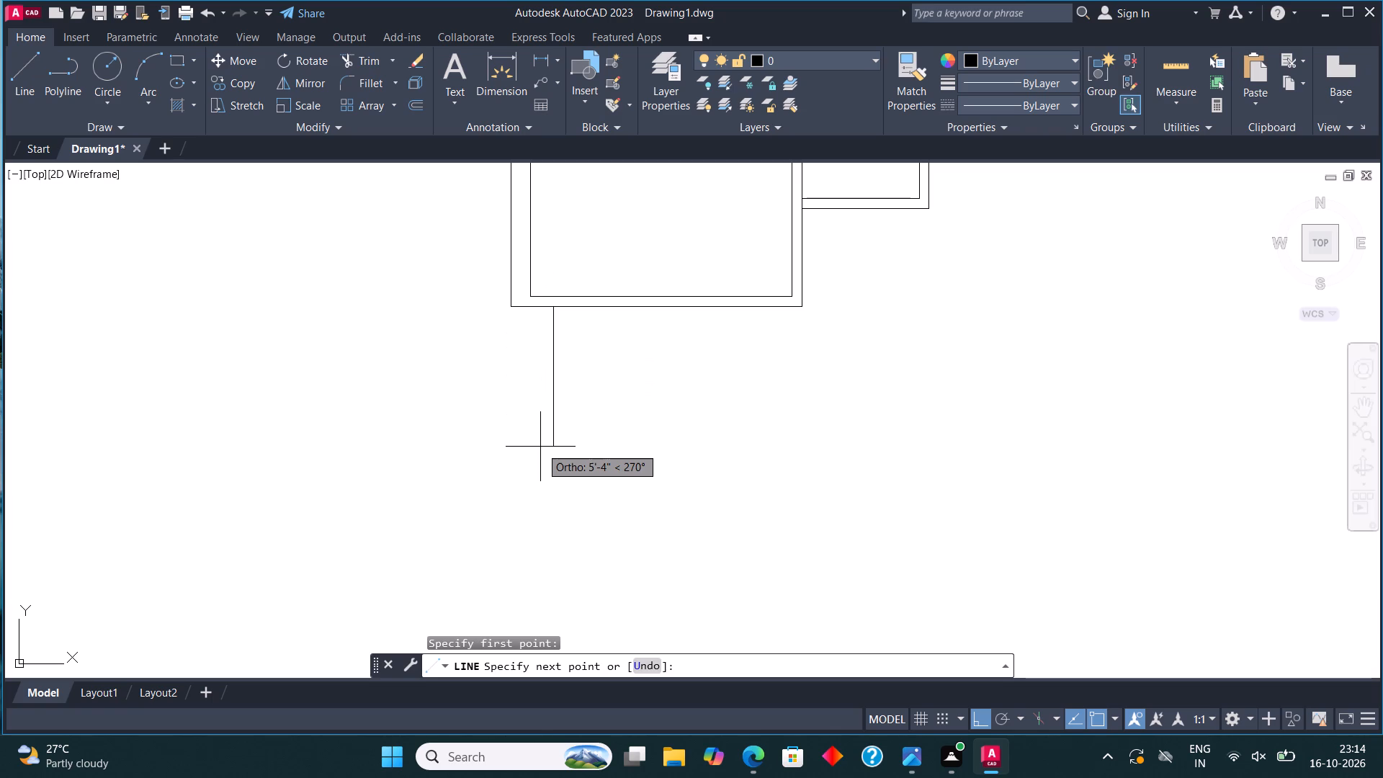
pyautogui.write("10'")
pyautogui.press('Return')
pyautogui.scroll(-1, 542, 462)
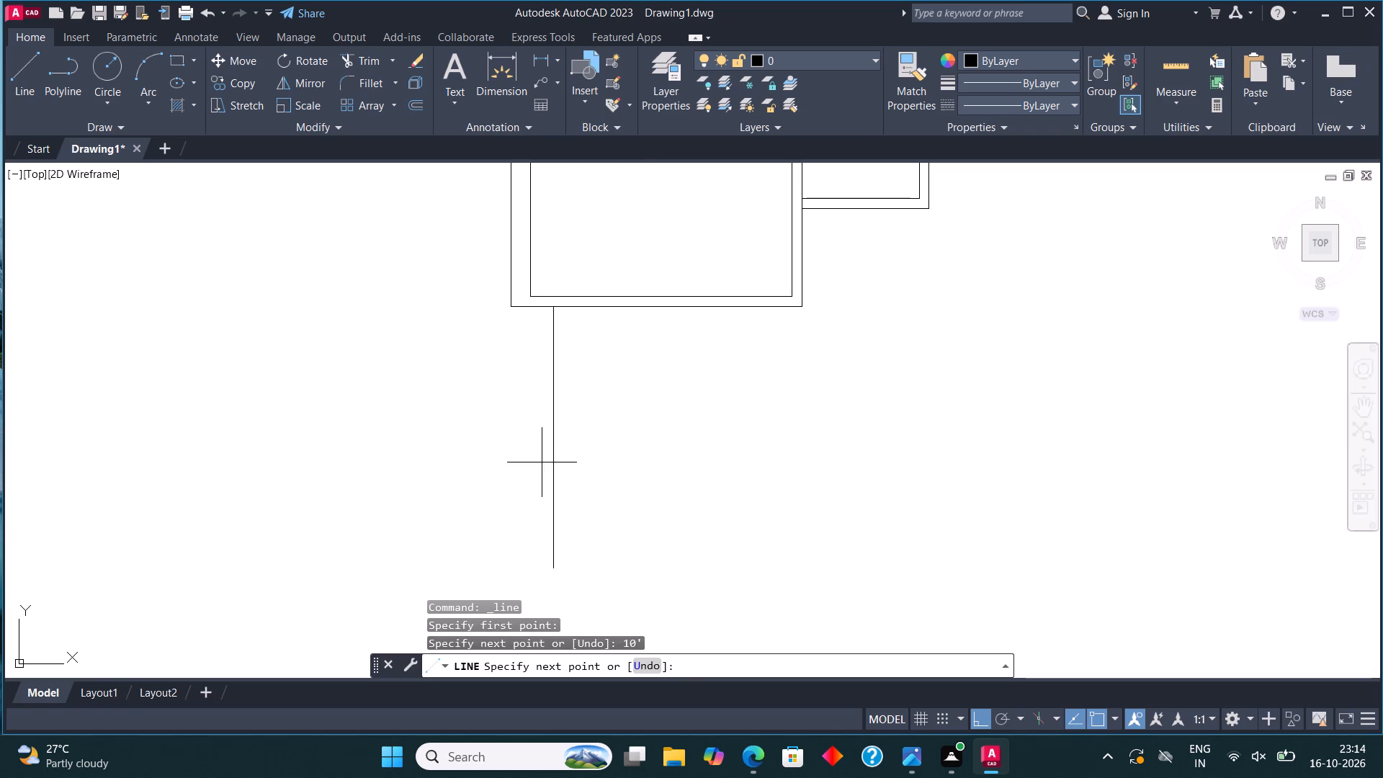
pyautogui.press('Escape')
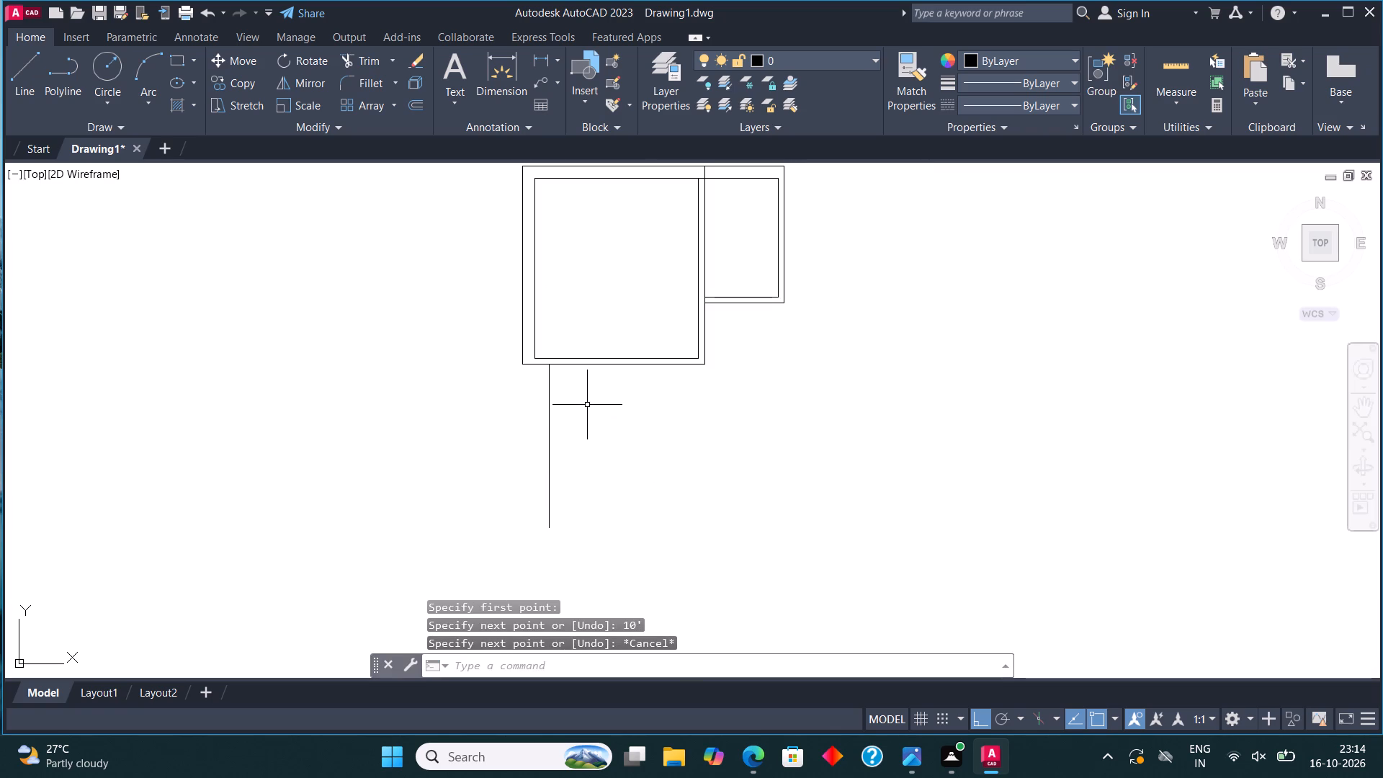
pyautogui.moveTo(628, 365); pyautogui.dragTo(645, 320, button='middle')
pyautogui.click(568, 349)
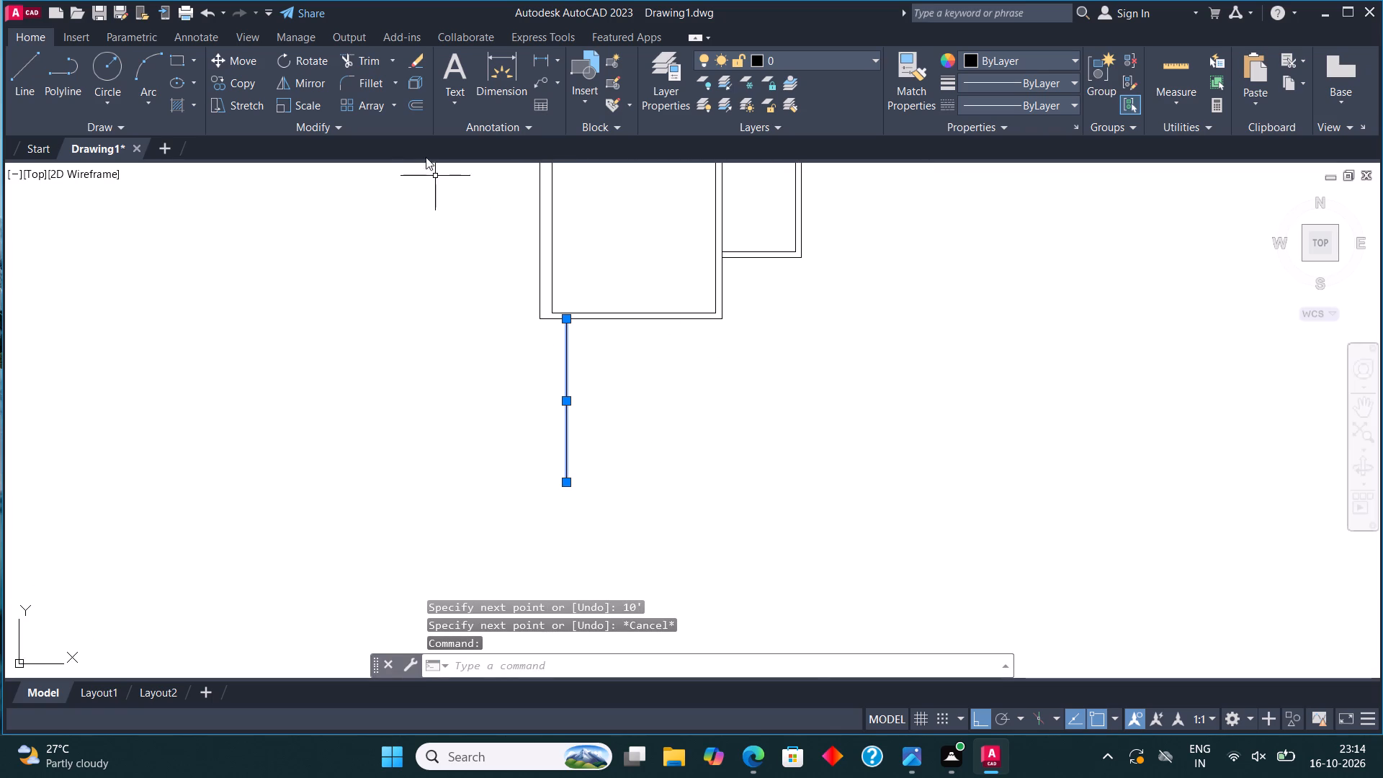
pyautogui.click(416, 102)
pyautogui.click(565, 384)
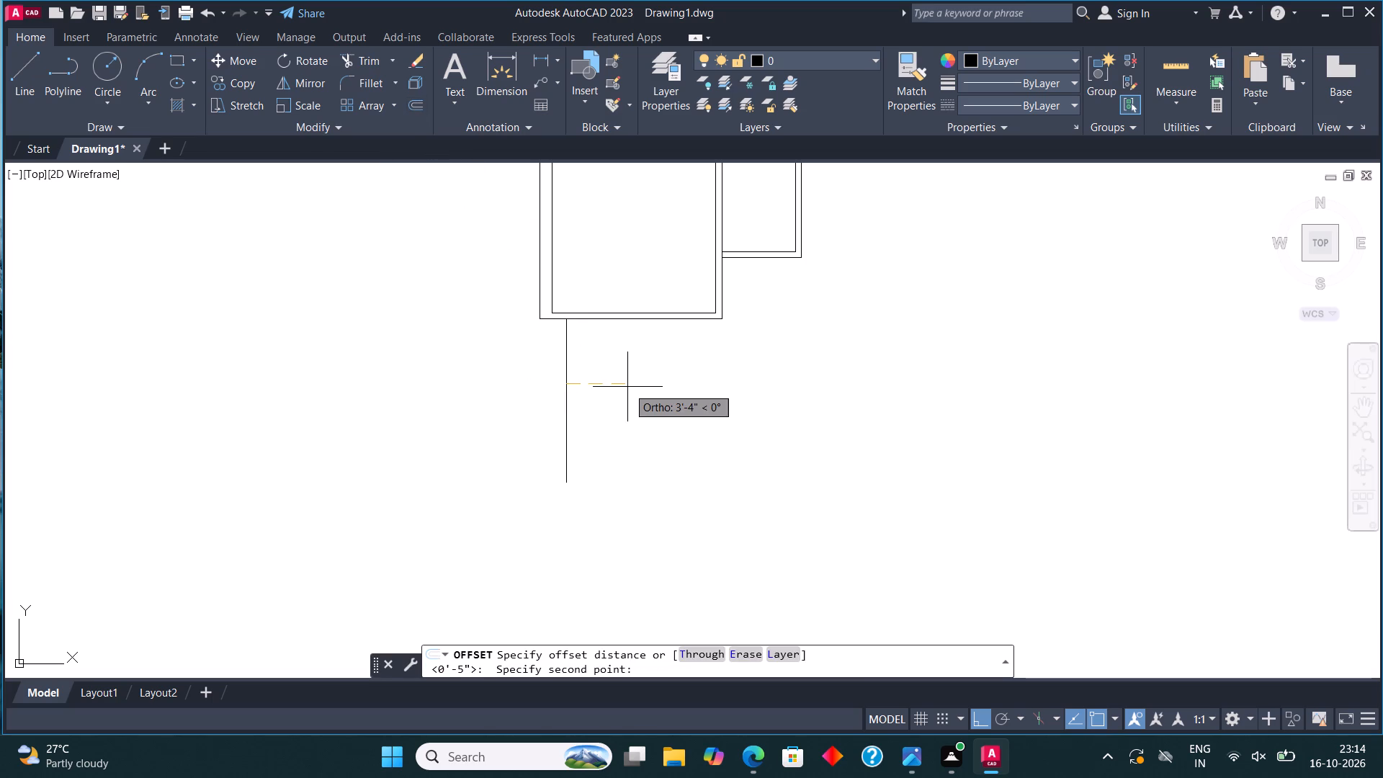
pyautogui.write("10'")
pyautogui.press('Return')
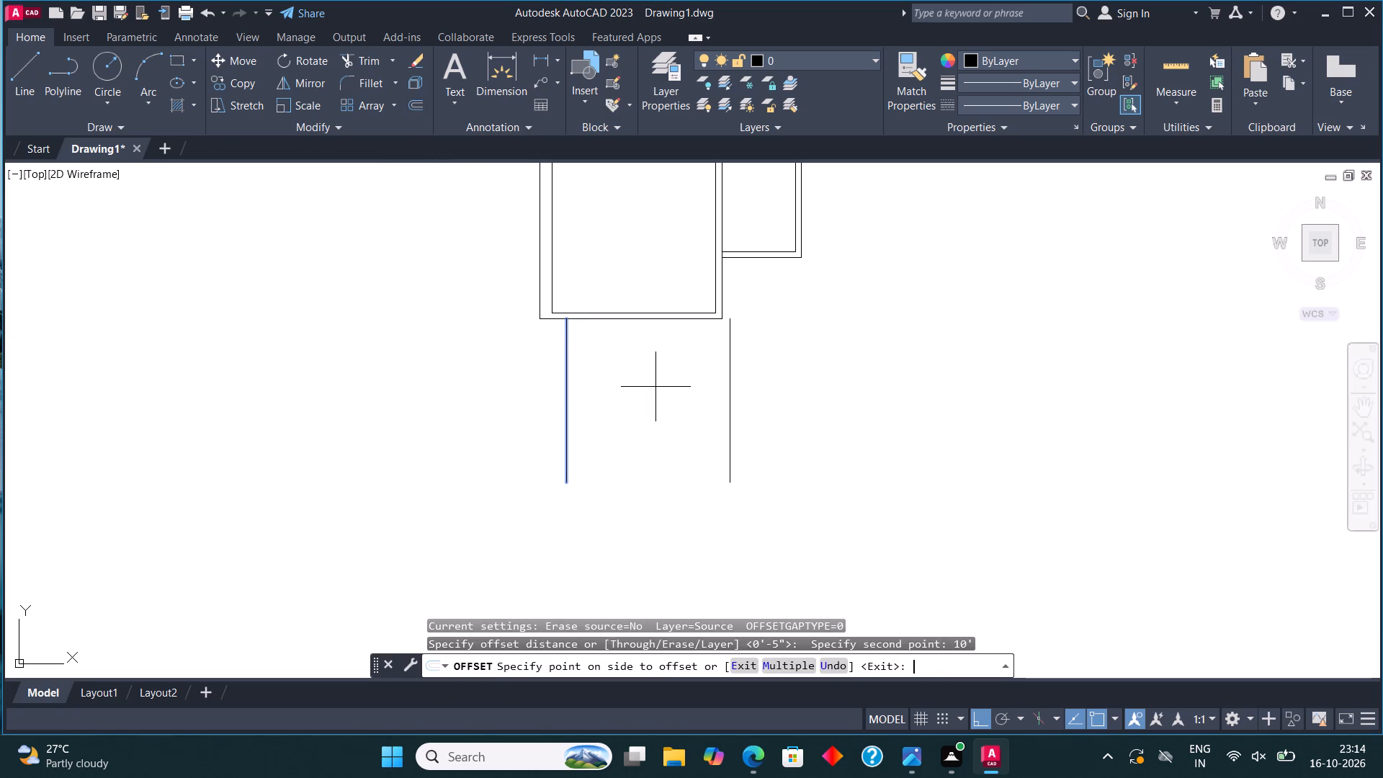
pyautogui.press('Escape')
# Offset the 10' vertical line below the first room by 9" to the right for the wall thickness.
pyautogui.click(596, 400)
pyautogui.click(542, 383)
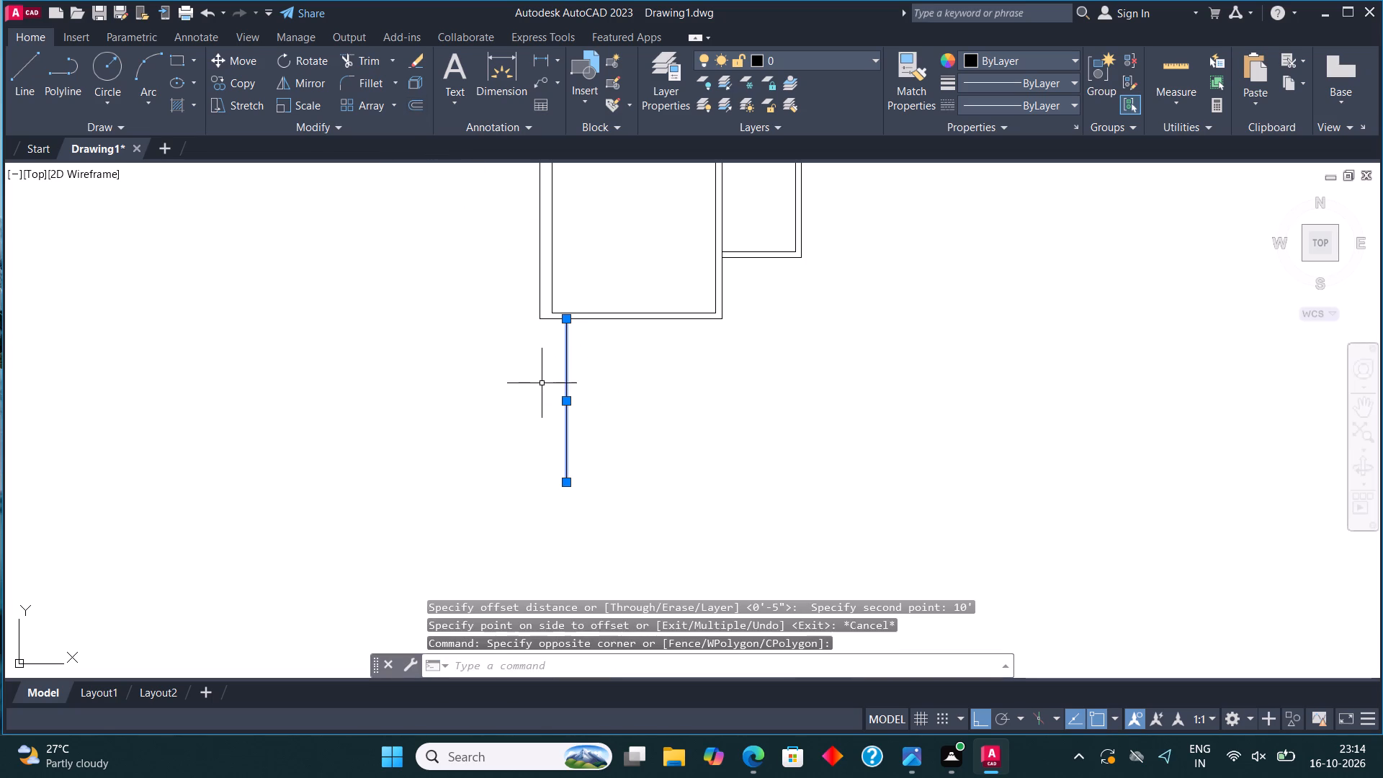
pyautogui.click(421, 103)
pyautogui.click(561, 371)
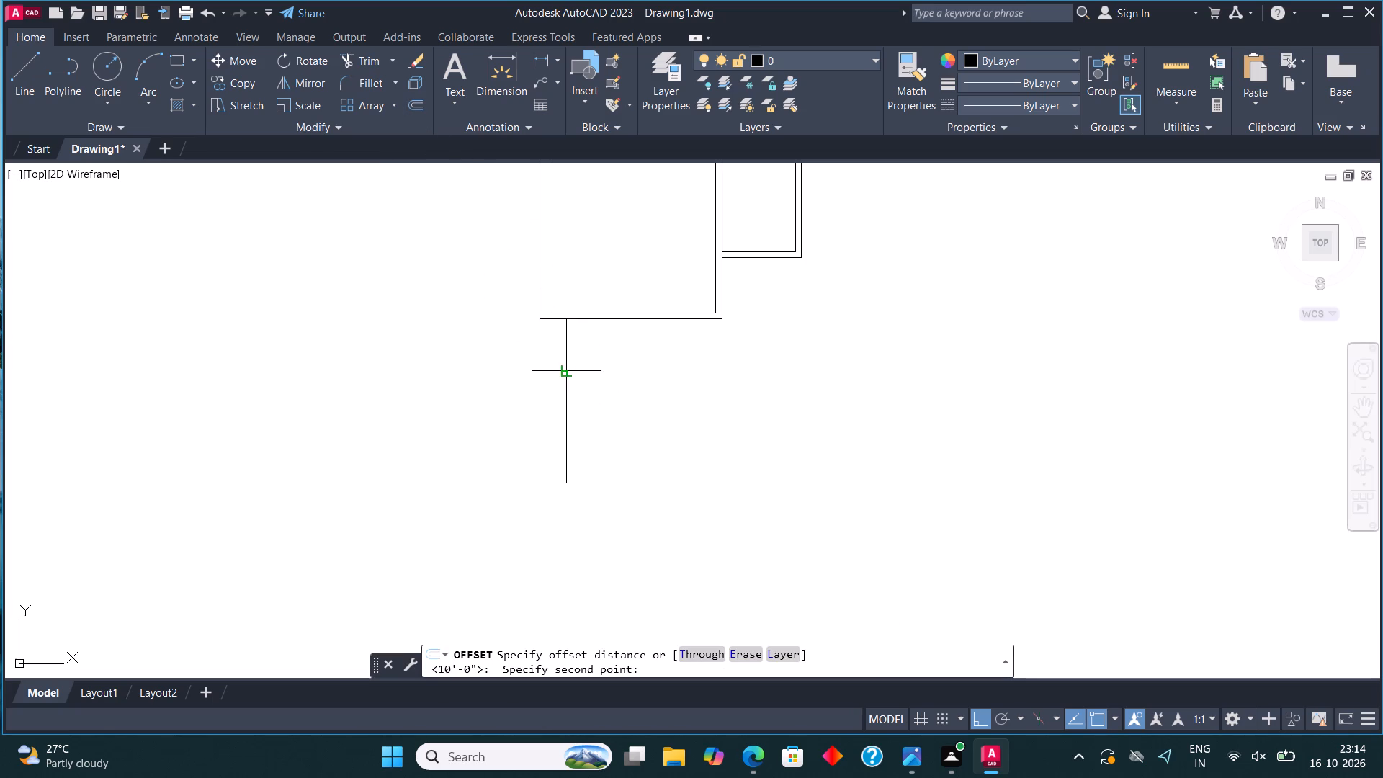
pyautogui.write('9"')
pyautogui.press('Return')
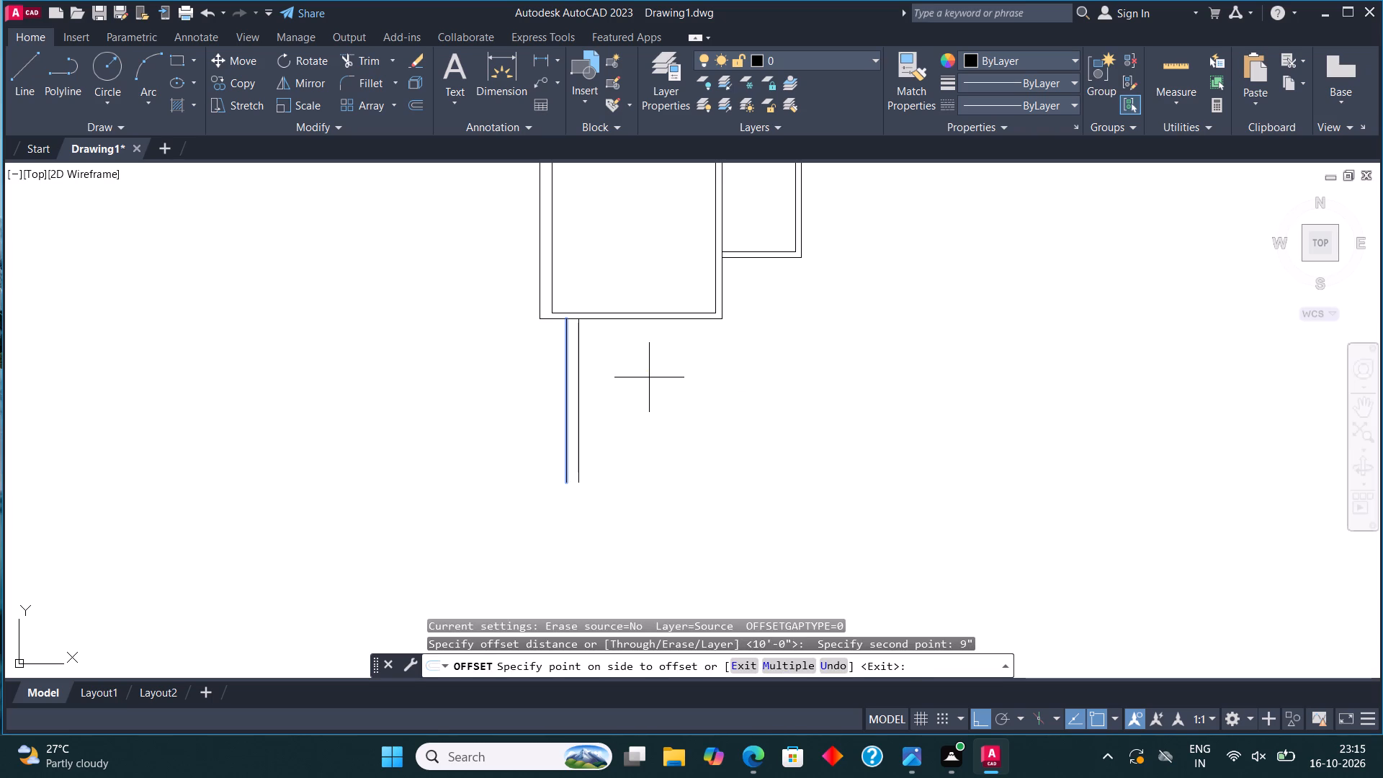
pyautogui.click(652, 383)
pyautogui.press('Escape')
# From the inner wall line's lower end, draw lines 17'10.5" right, 10' up, and back to the first room's outer bottom-right corner.
pyautogui.click(21, 86)
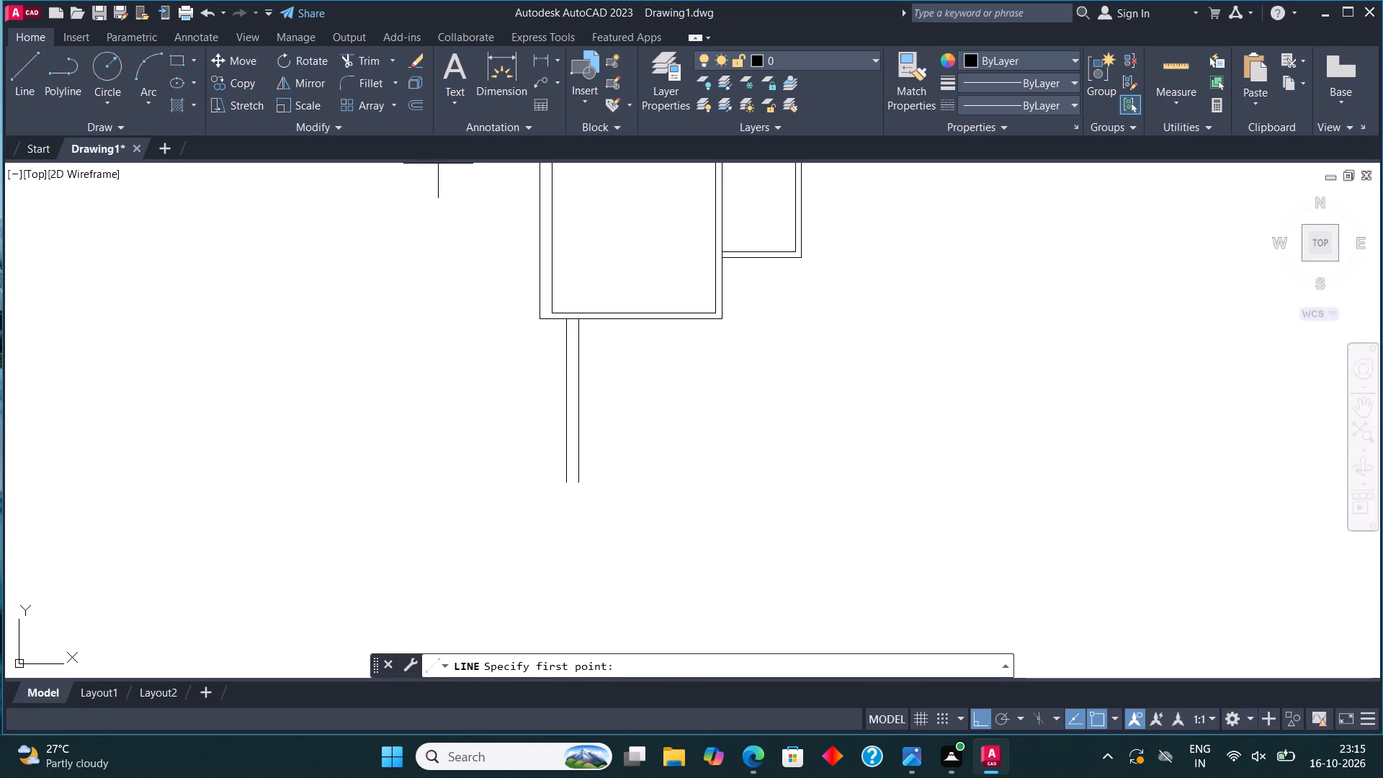
pyautogui.click(583, 477)
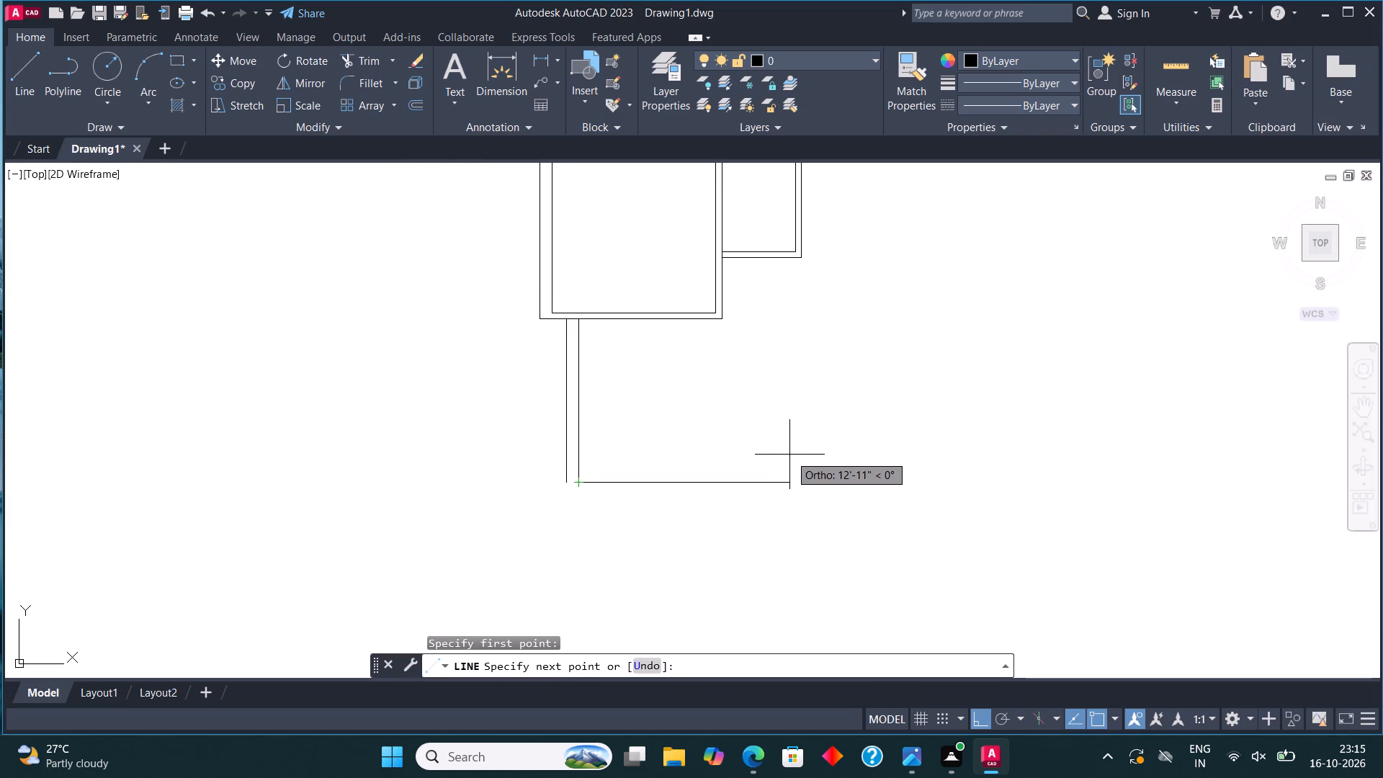
pyautogui.write("17'")
pyautogui.write('10.5"')
pyautogui.press('Return')
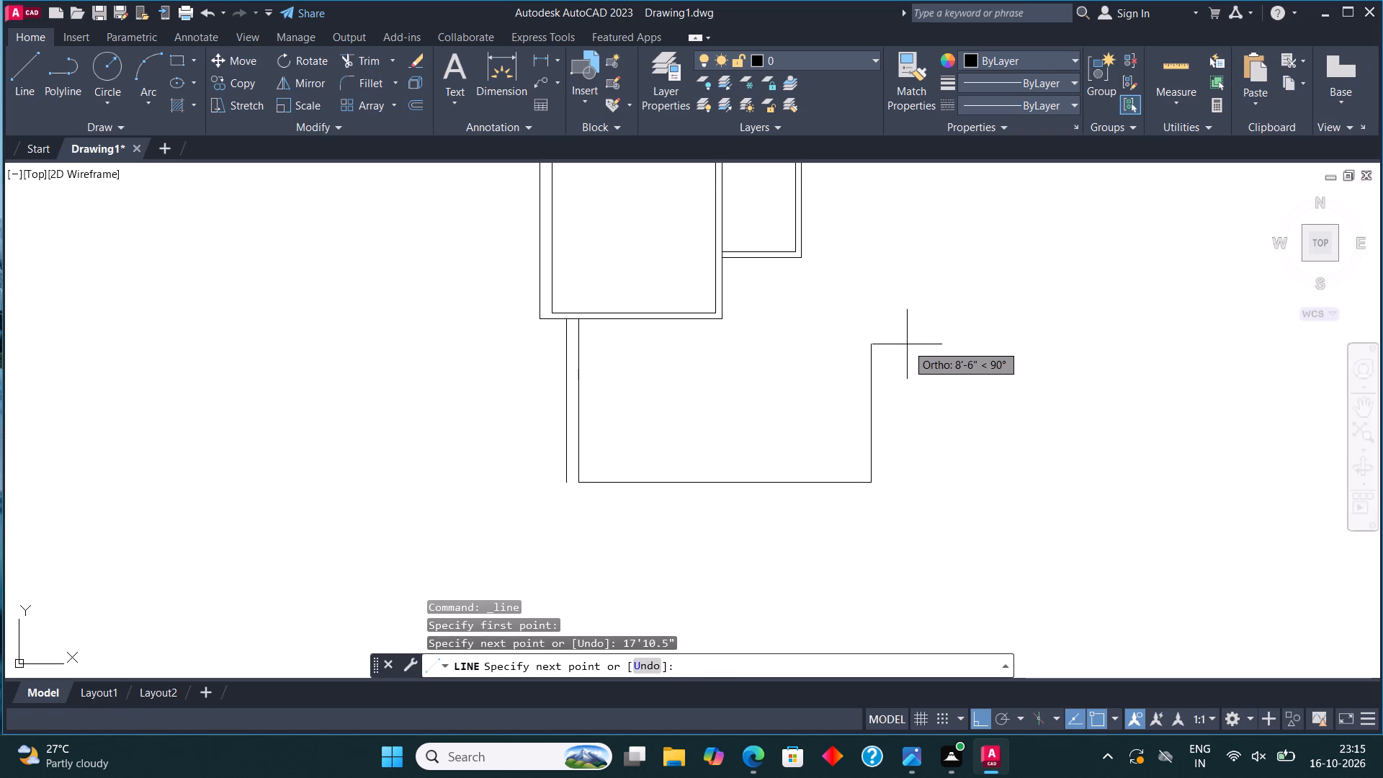
pyautogui.write("10'")
pyautogui.press('Return')
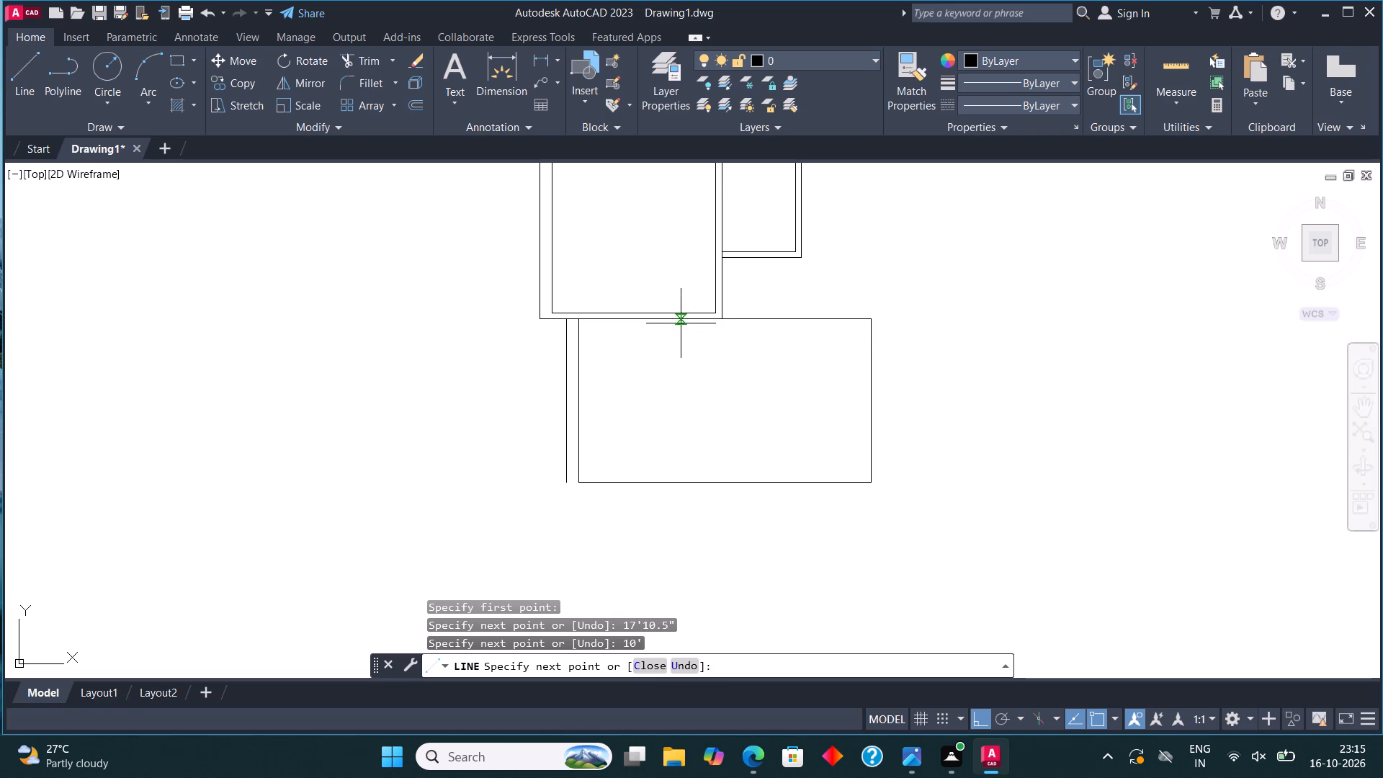
pyautogui.click(725, 318)
pyautogui.press('Escape')
# Offset the lower room's bottom line outward by 4.5" for its wall.
pyautogui.scroll(-1, 722, 331)
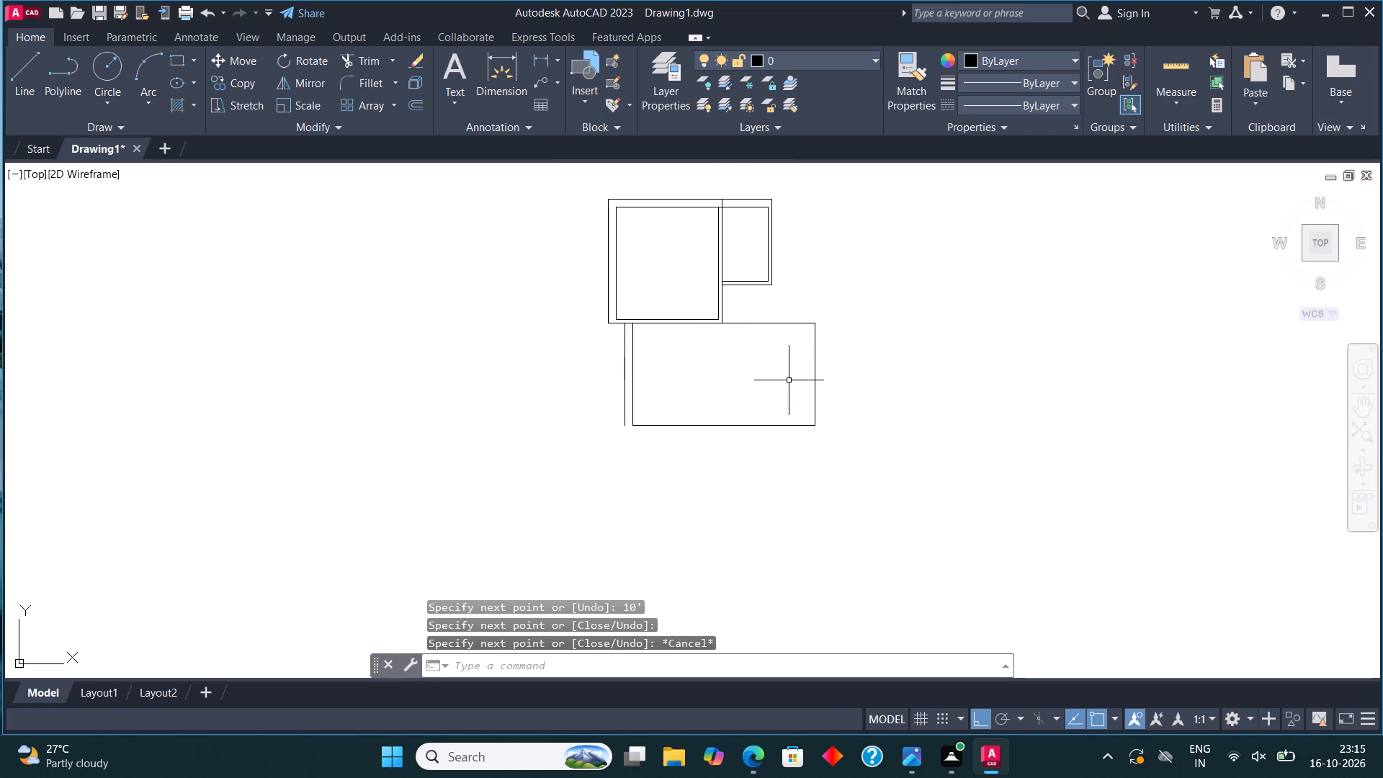
pyautogui.scroll(1, 827, 429)
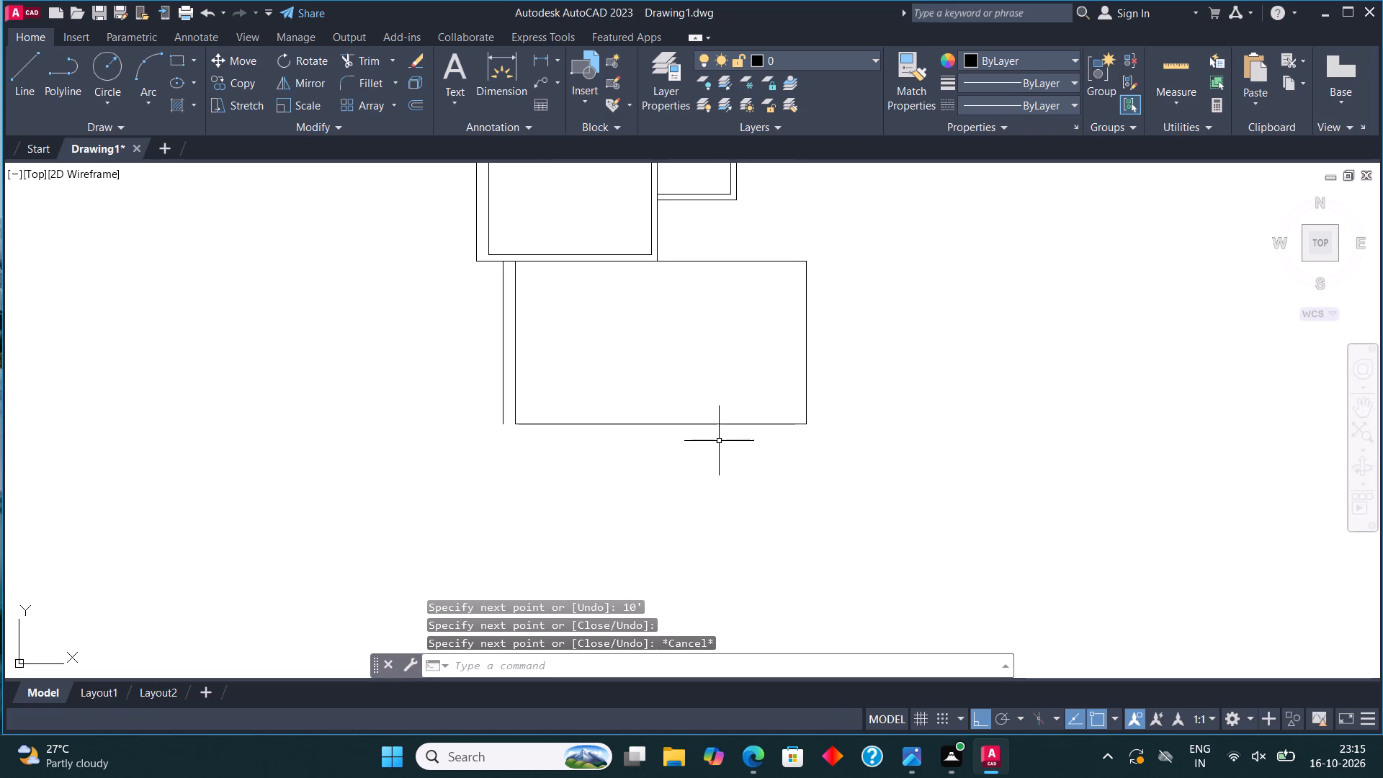
pyautogui.moveTo(719, 441); pyautogui.dragTo(688, 435, button='middle')
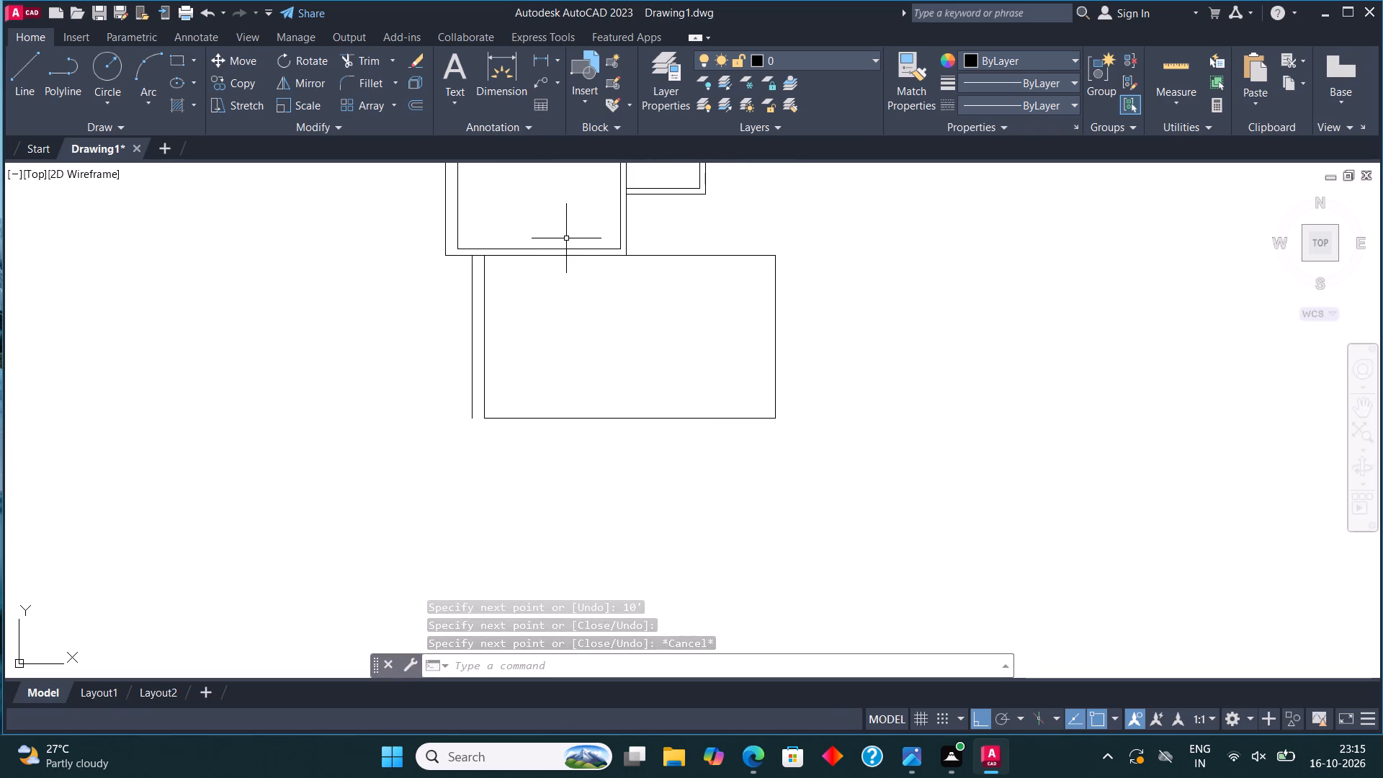
pyautogui.moveTo(581, 261); pyautogui.dragTo(623, 317, button='middle')
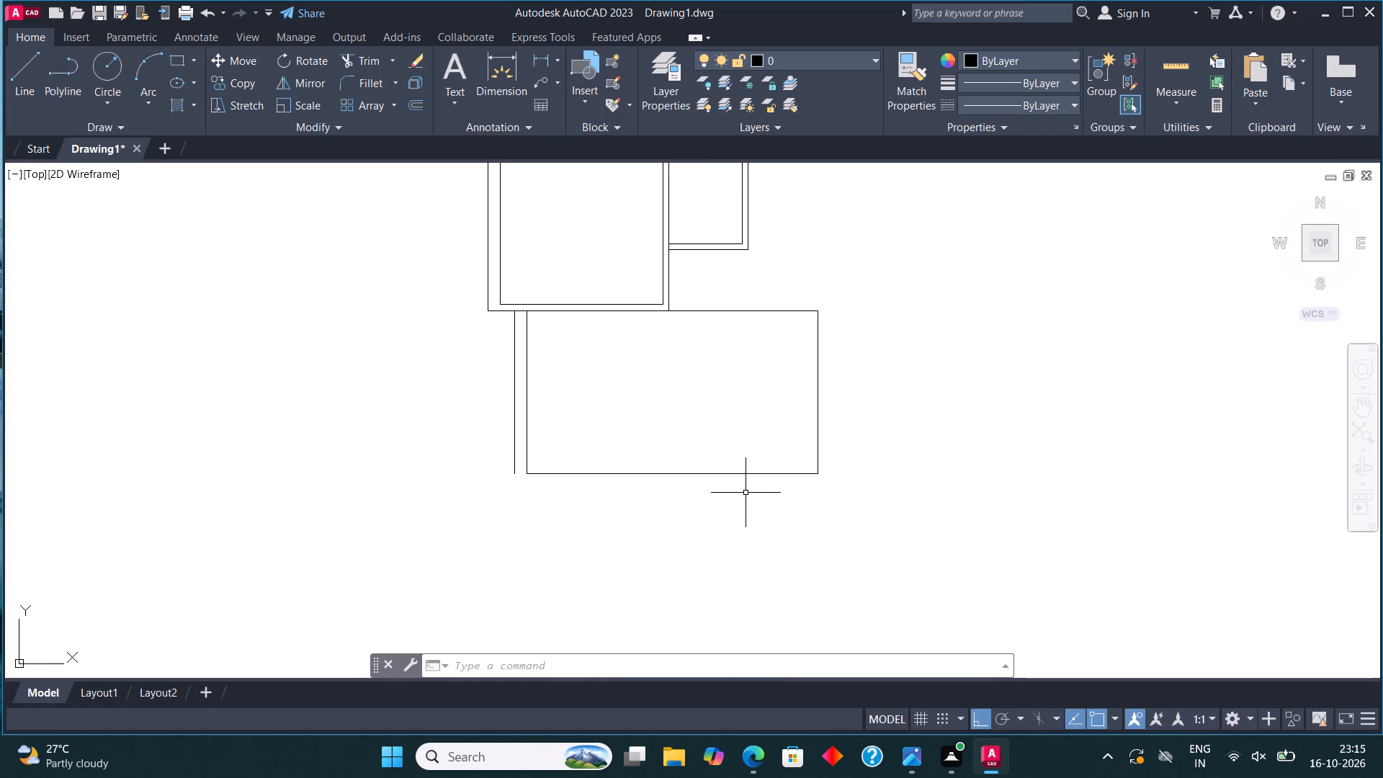
pyautogui.click(746, 494)
pyautogui.click(742, 447)
pyautogui.click(413, 99)
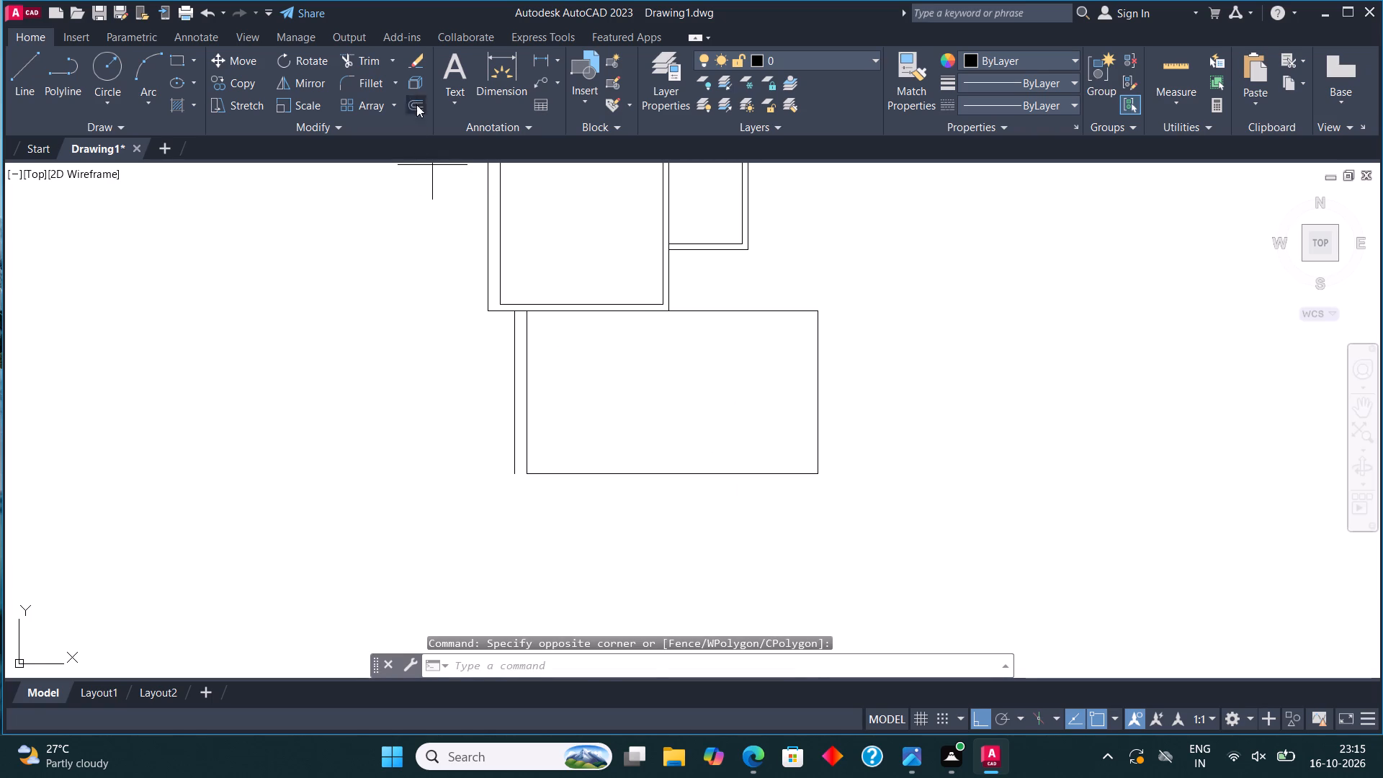
pyautogui.click(635, 470)
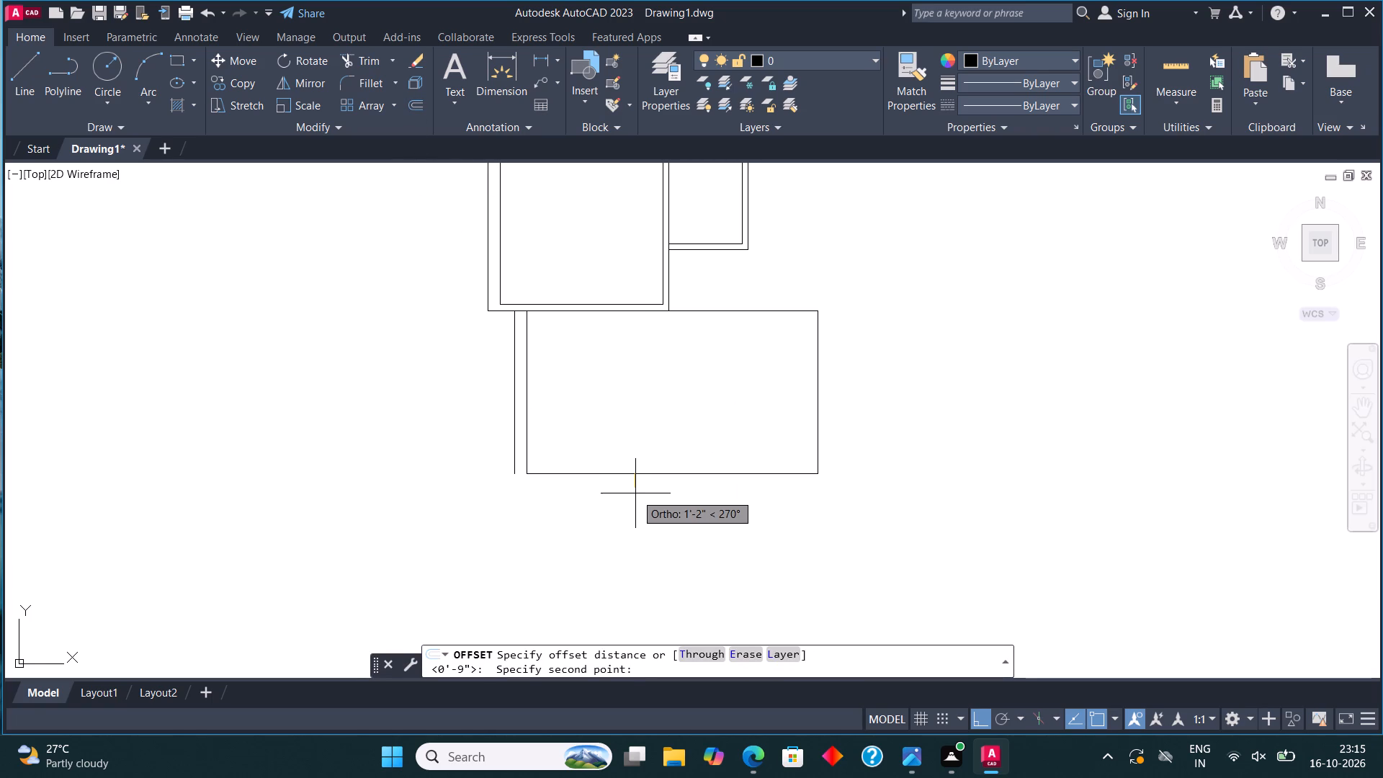
pyautogui.write('4.5"')
pyautogui.press('Return')
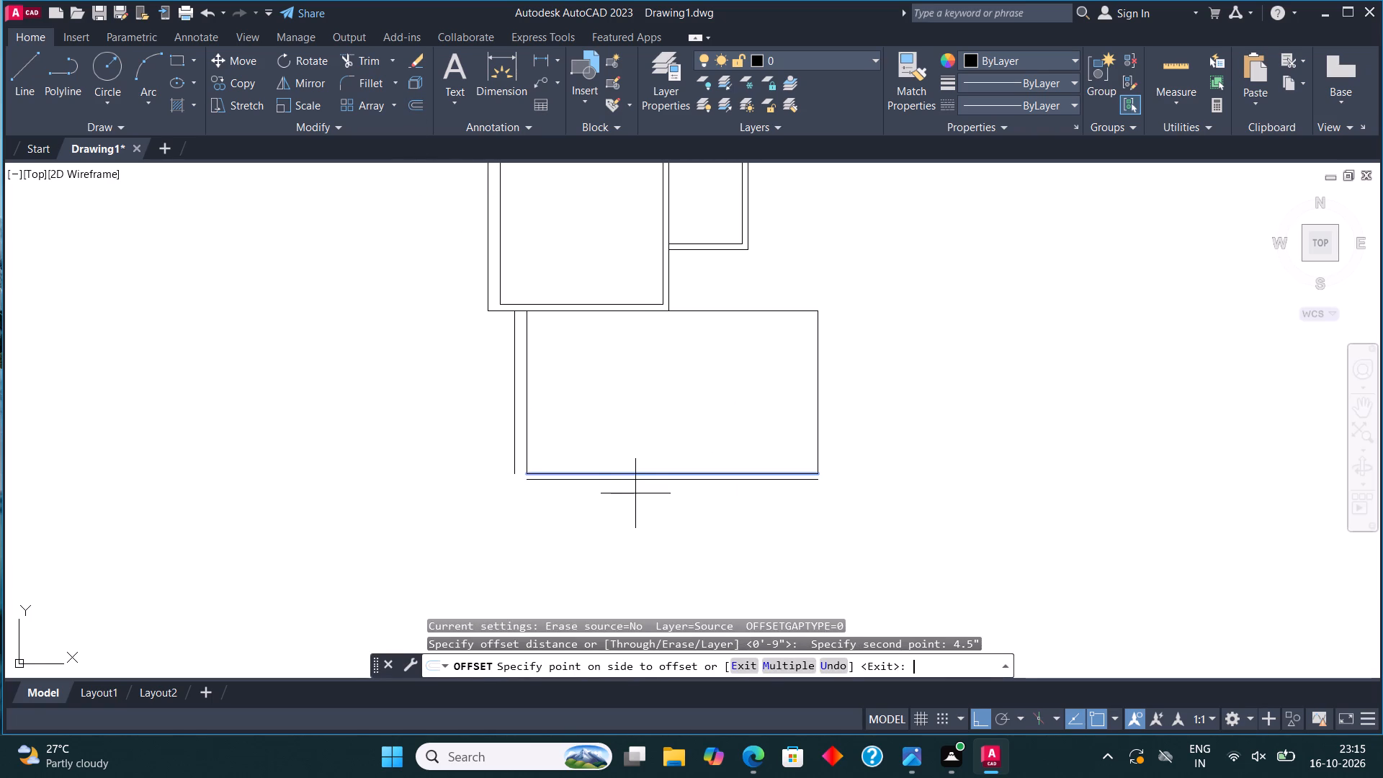
pyautogui.click(613, 543)
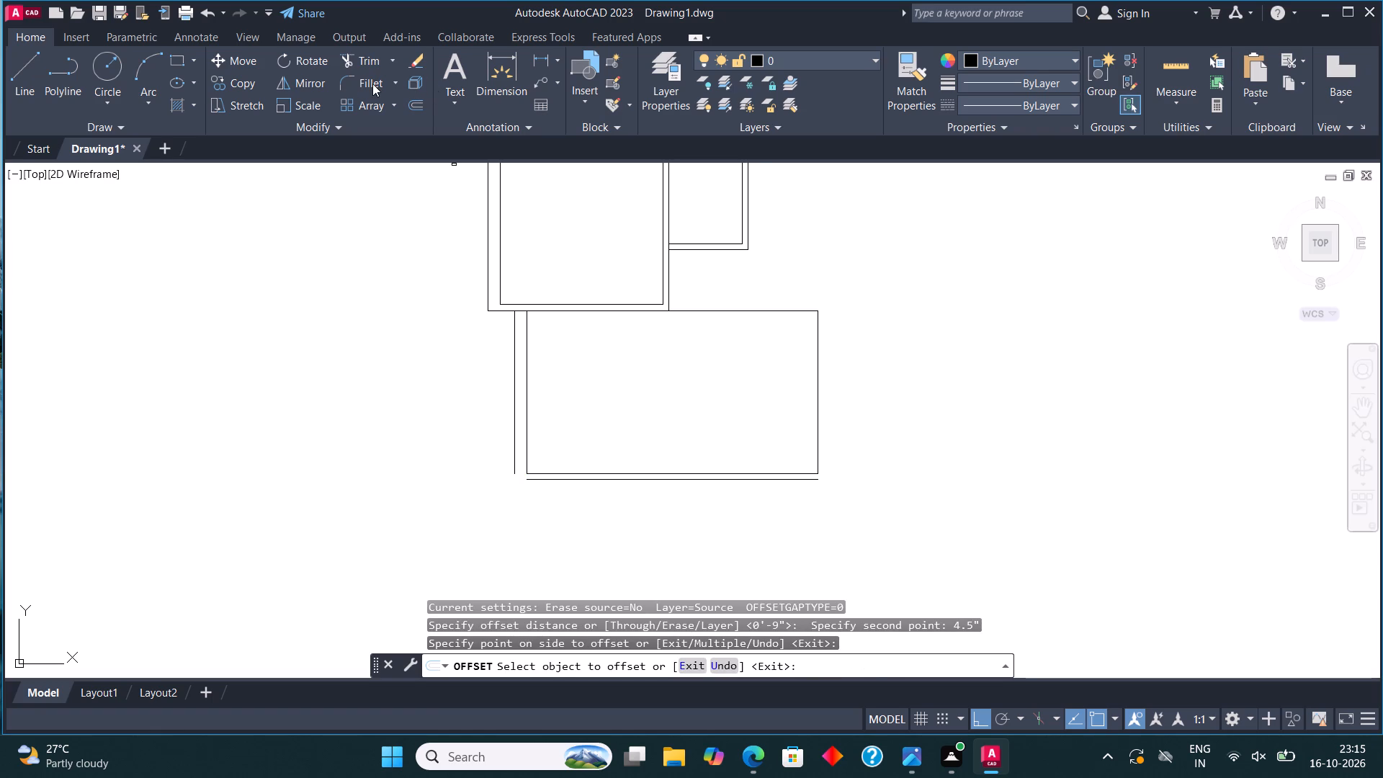
# Fillet the lower room's outer left line with the offset bottom line to close the bottom-left wall corner.
pyautogui.click(372, 84)
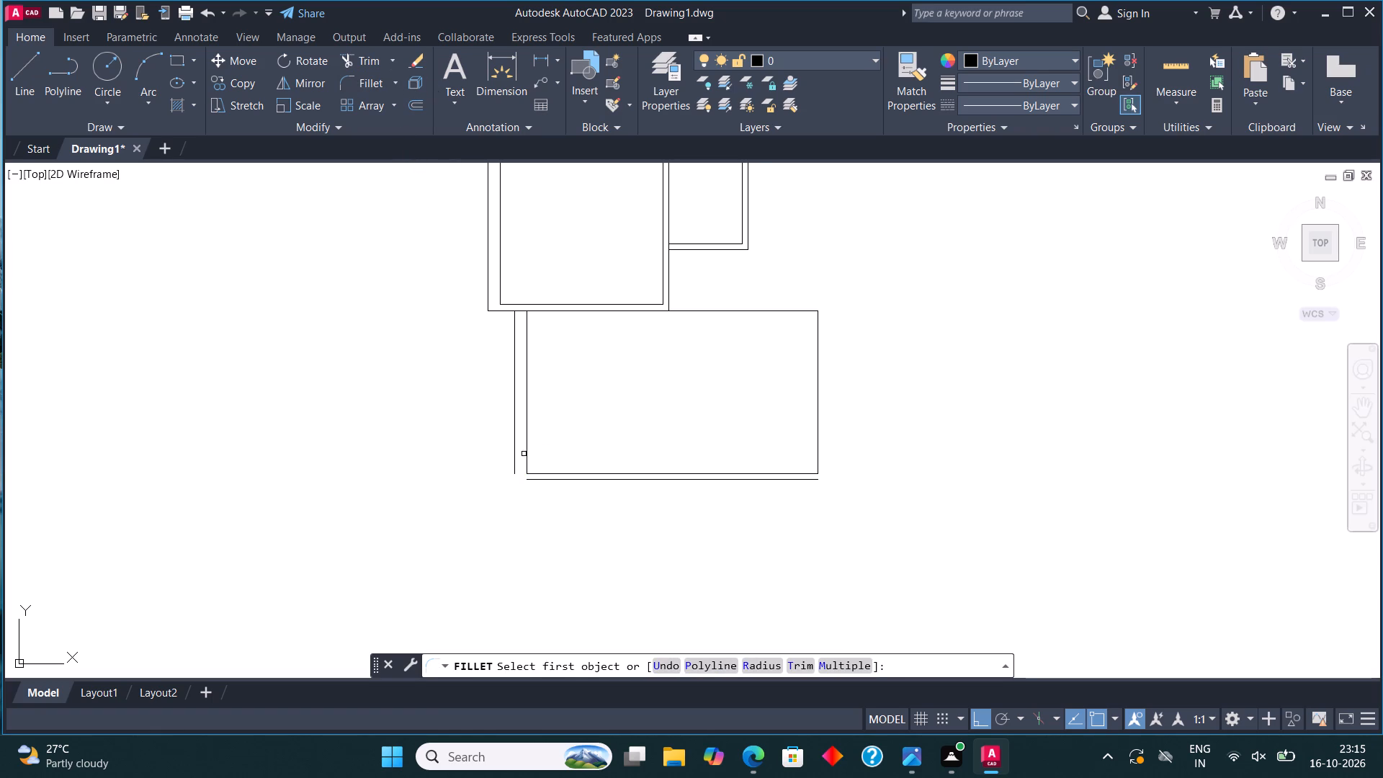
pyautogui.click(514, 435)
pyautogui.click(532, 480)
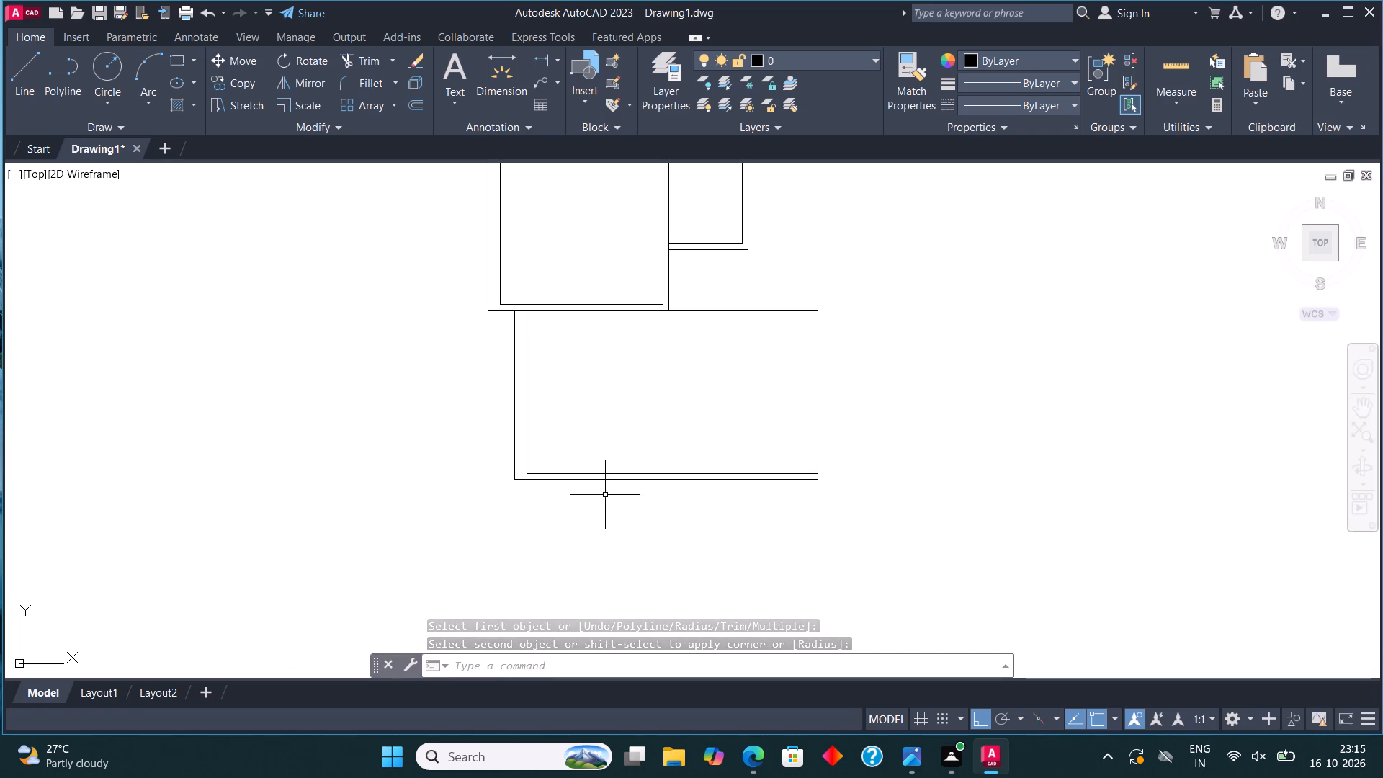
# Draw a 13' vertical line downward from the lower room's outer bottom-left corner.
pyautogui.scroll(-1, 683, 539)
pyautogui.moveTo(692, 553); pyautogui.dragTo(679, 439, button='middle')
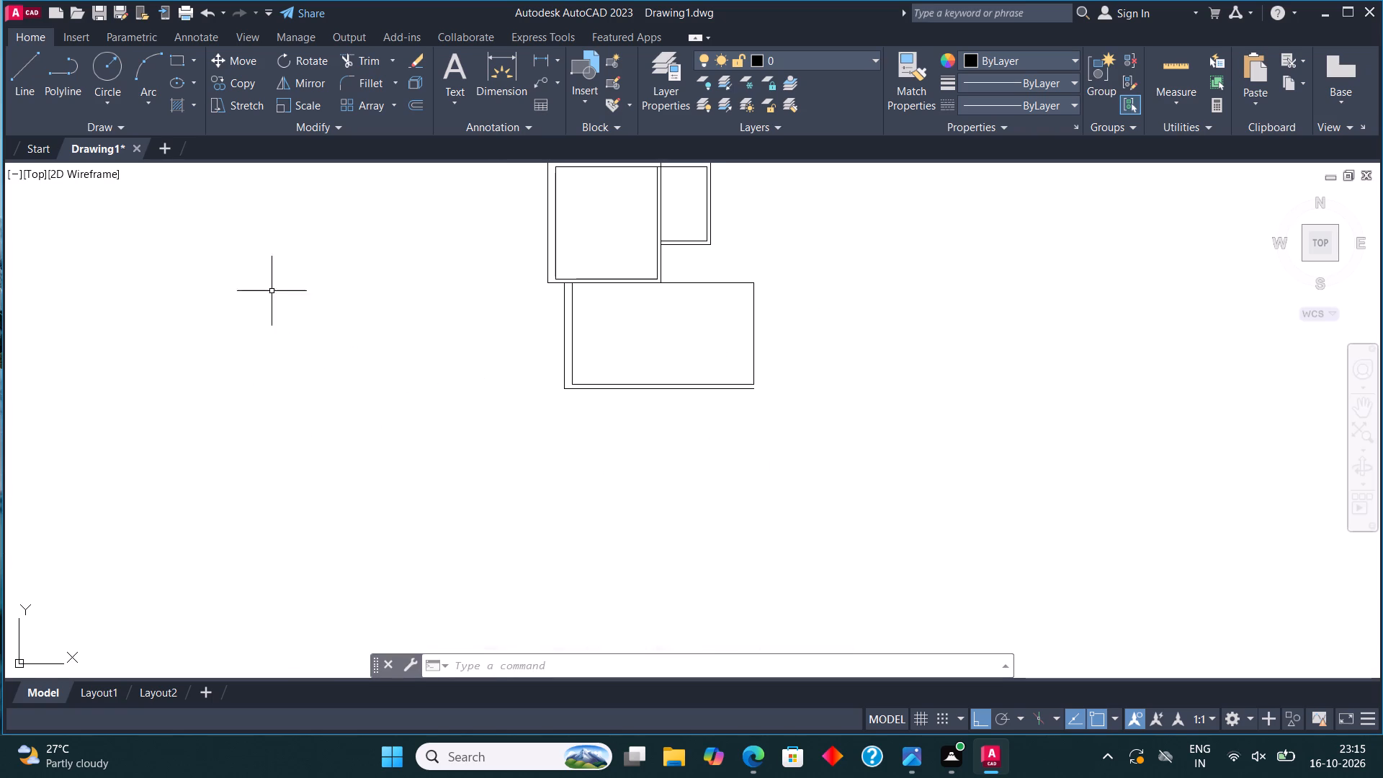
pyautogui.click(35, 73)
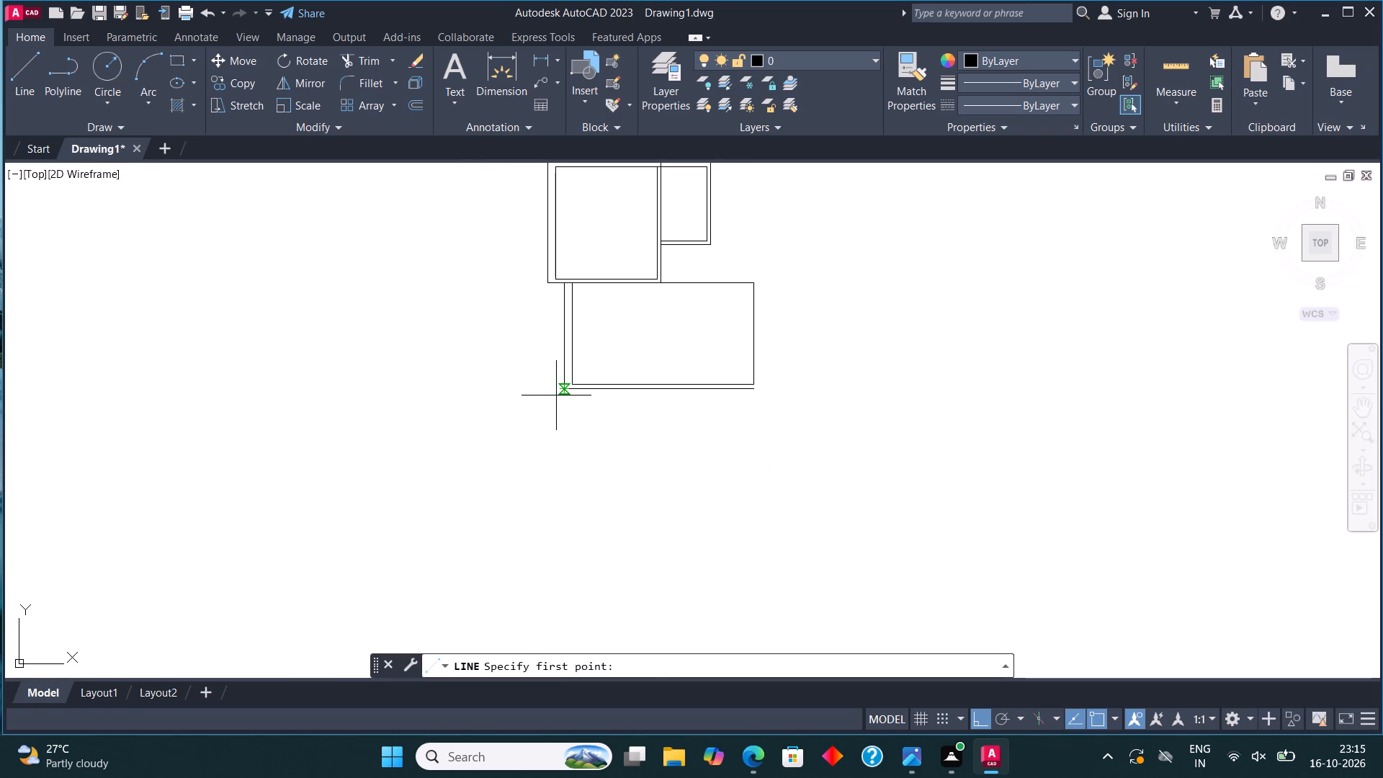
pyautogui.click(556, 395)
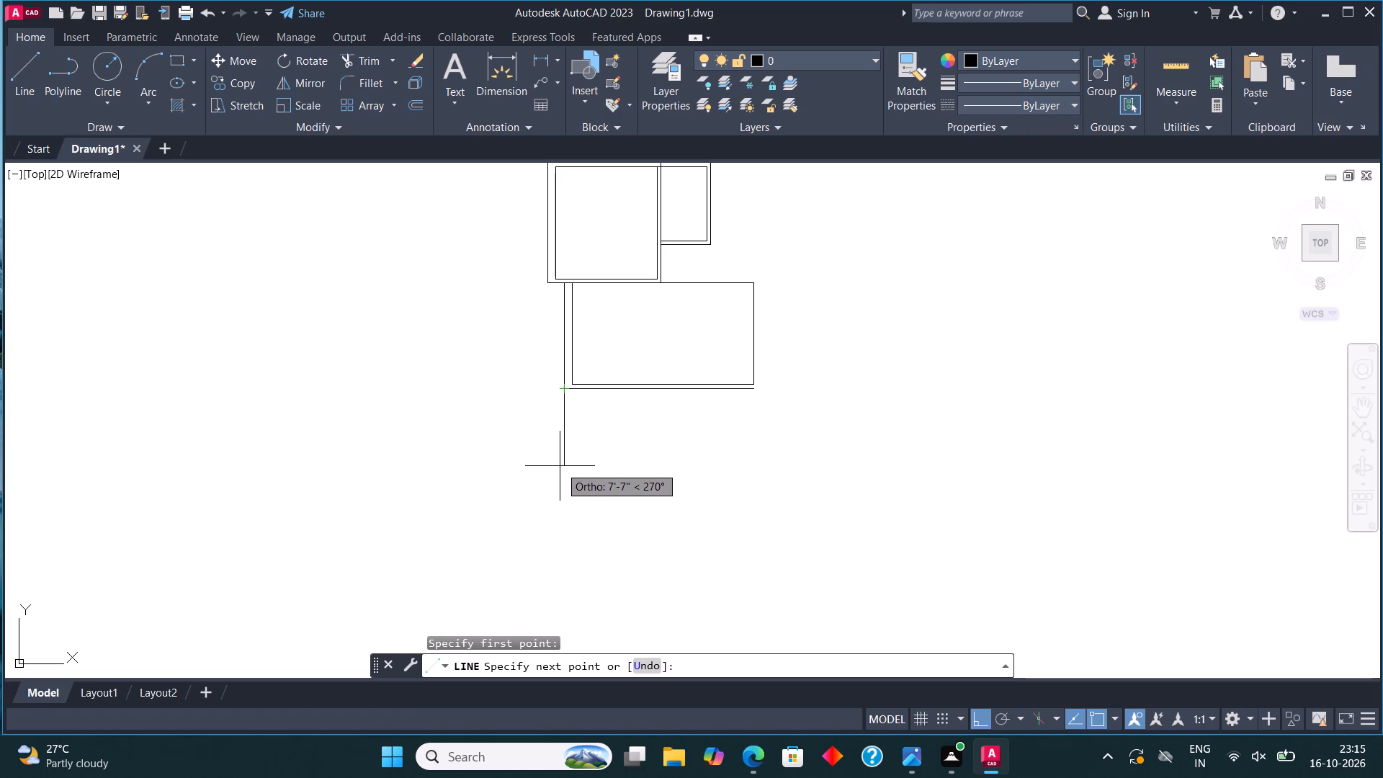
pyautogui.write("13'")
pyautogui.press('Return')
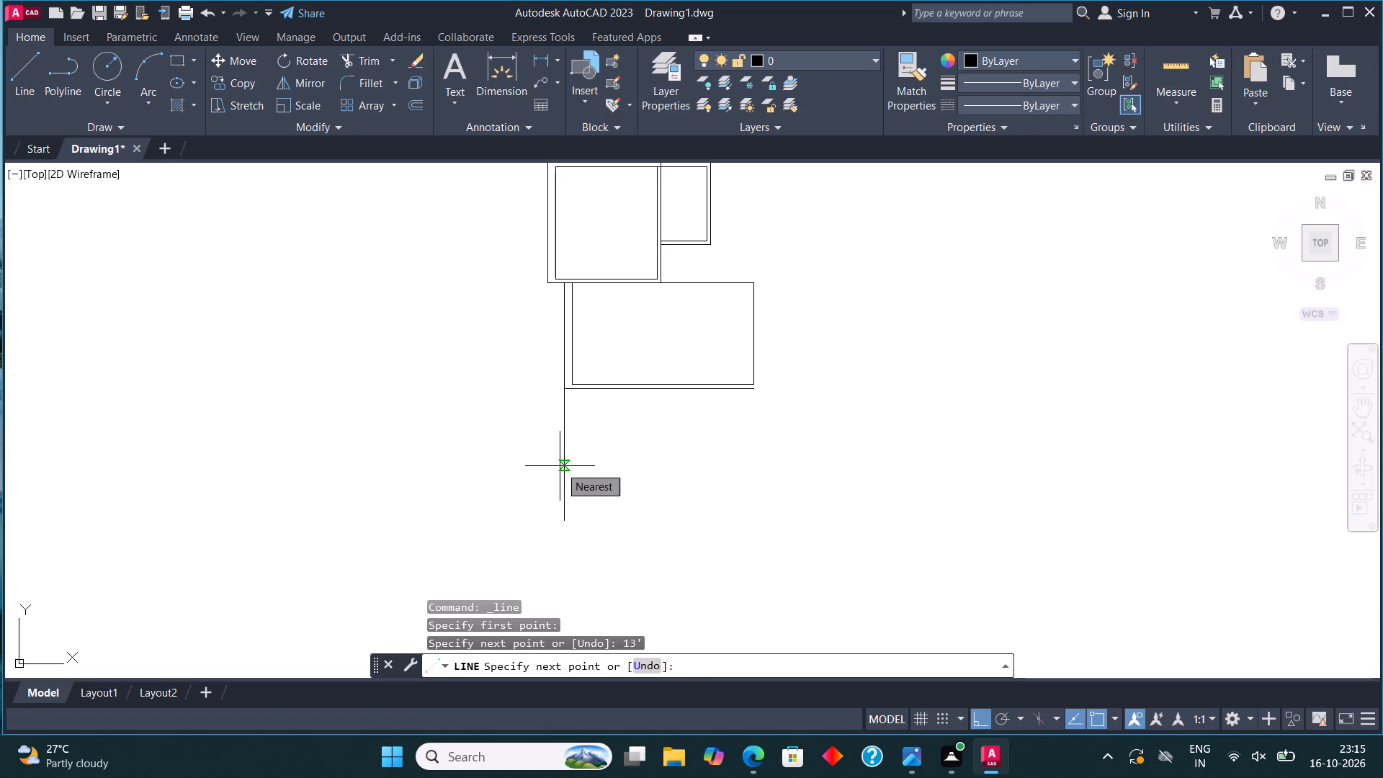
pyautogui.press('Escape')
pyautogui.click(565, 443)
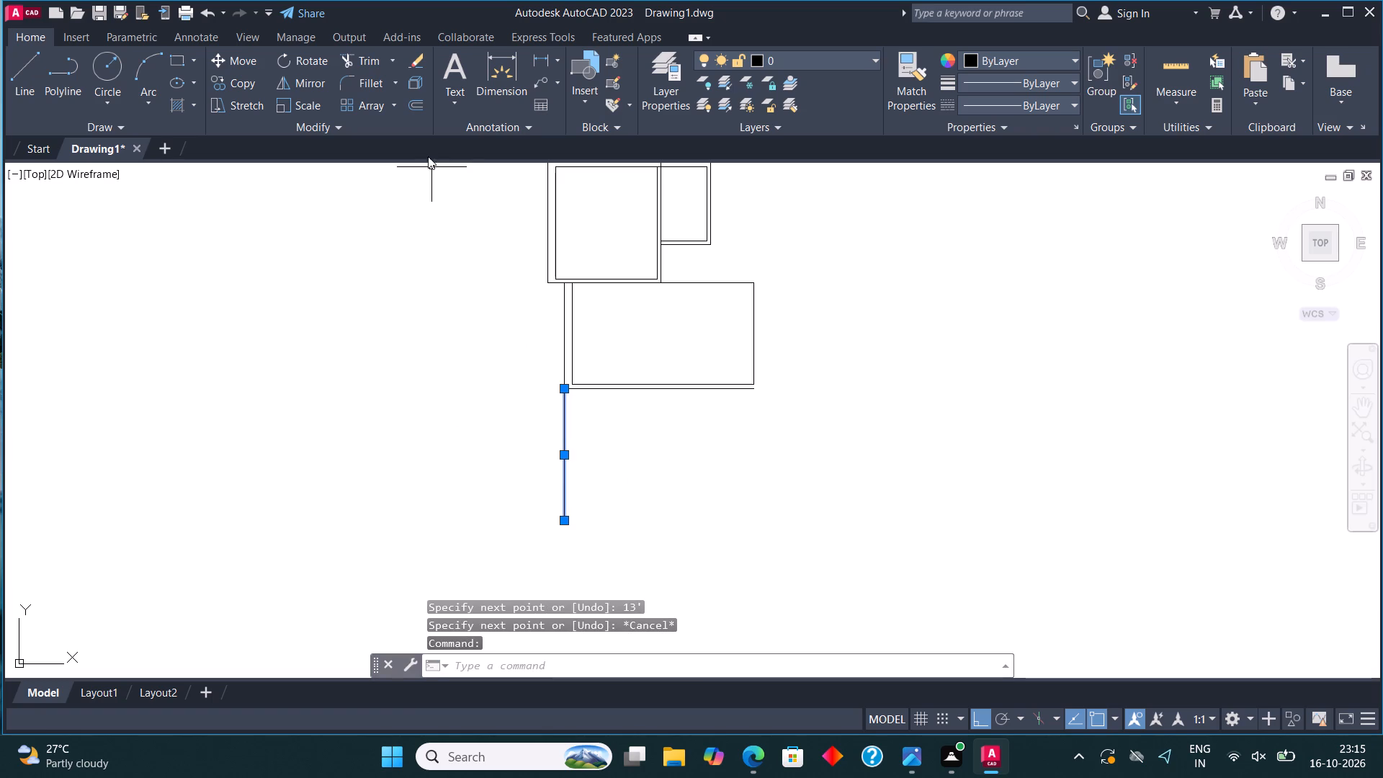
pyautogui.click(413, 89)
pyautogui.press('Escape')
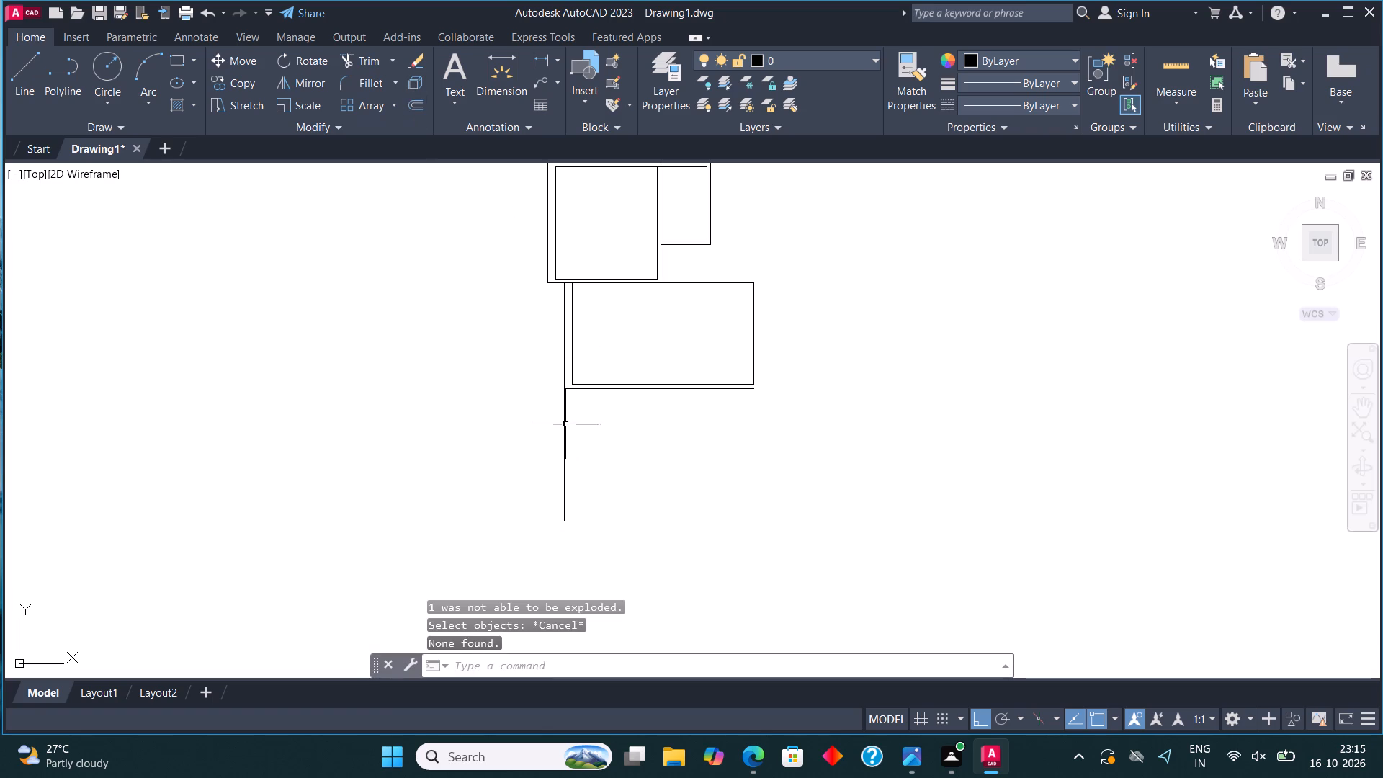
# Offset the 13' vertical line 9" to the right for the inner face of the left wall.
pyautogui.click(565, 424)
pyautogui.click(416, 109)
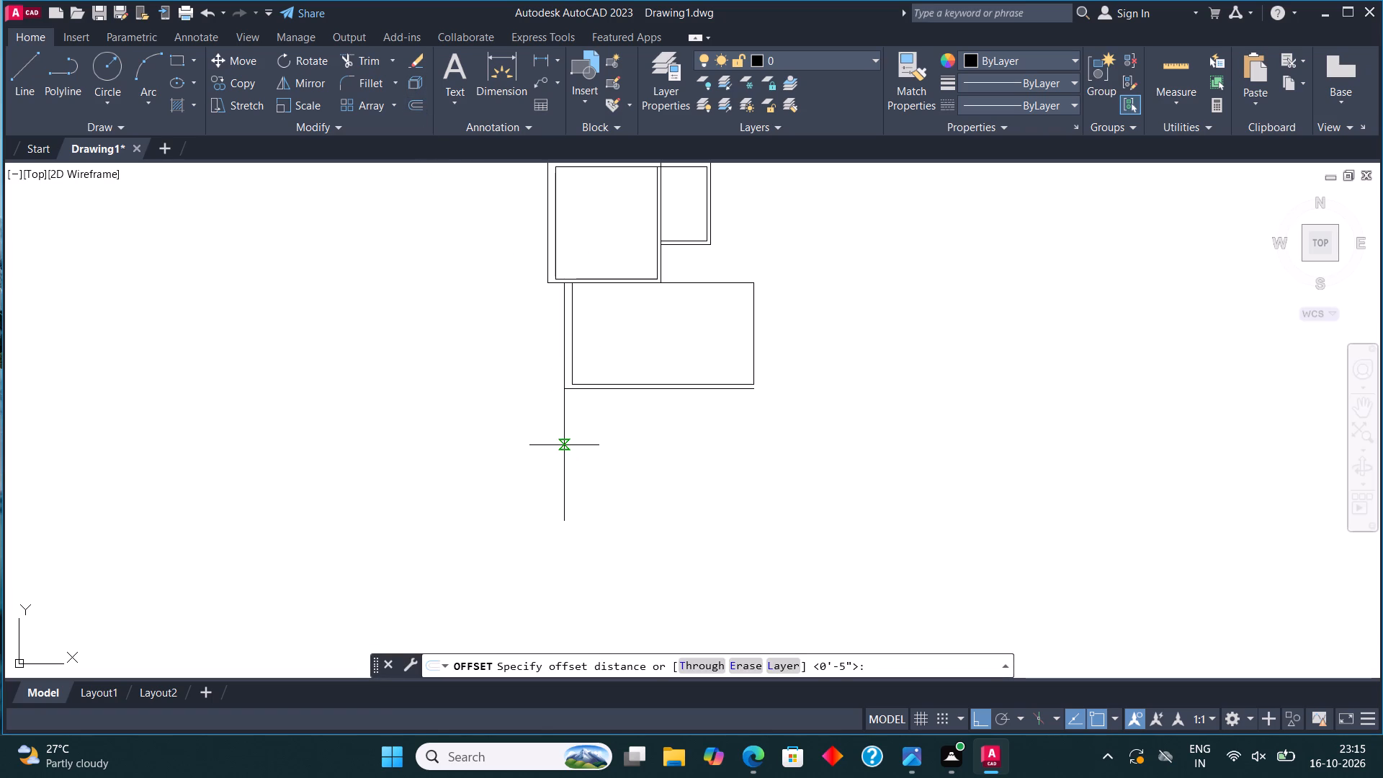
pyautogui.click(566, 442)
pyautogui.write('9"')
pyautogui.press('Return')
pyautogui.click(676, 470)
pyautogui.press('Escape')
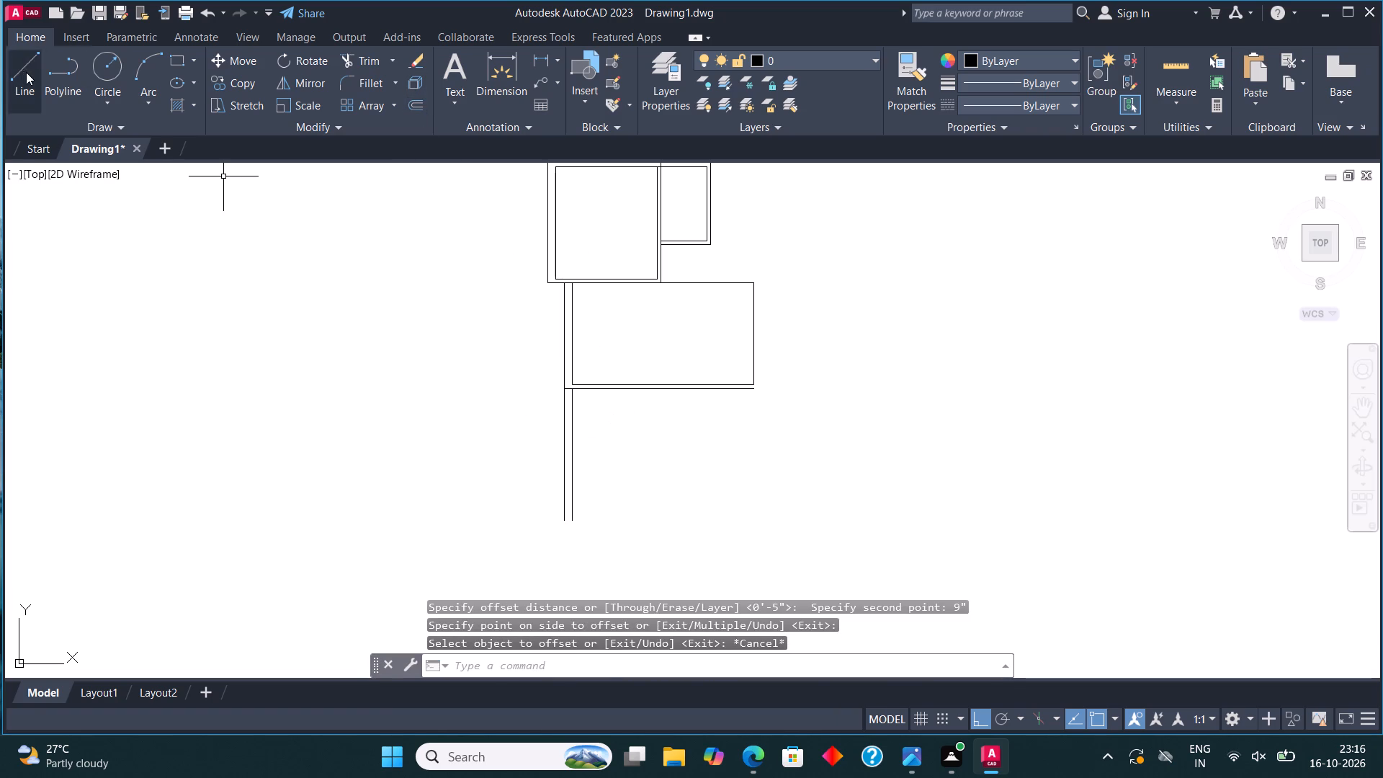
# From the inner wall line's lower end, draw a line 10' right, continuing up to the bottom wall of the room above.
pyautogui.click(19, 72)
pyautogui.click(576, 527)
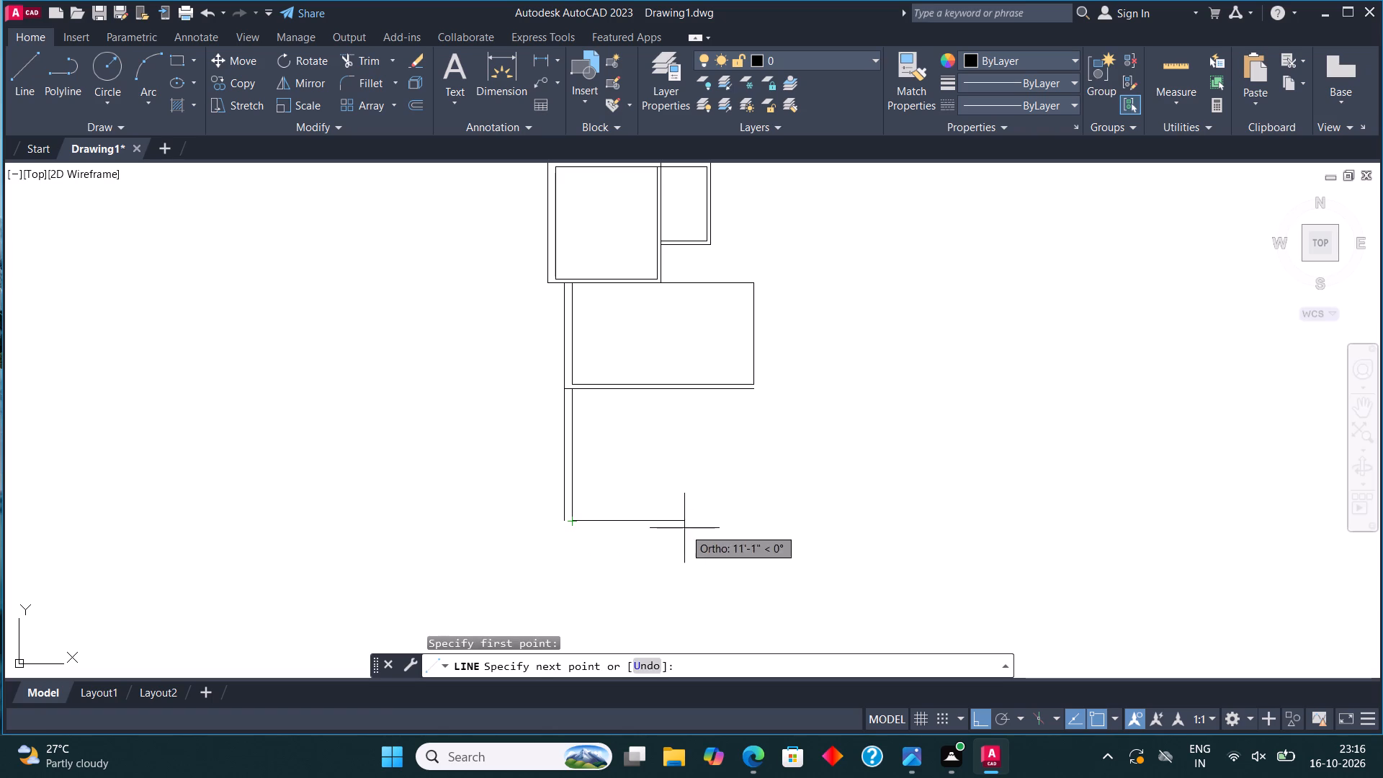
pyautogui.write("10'")
pyautogui.press('Return')
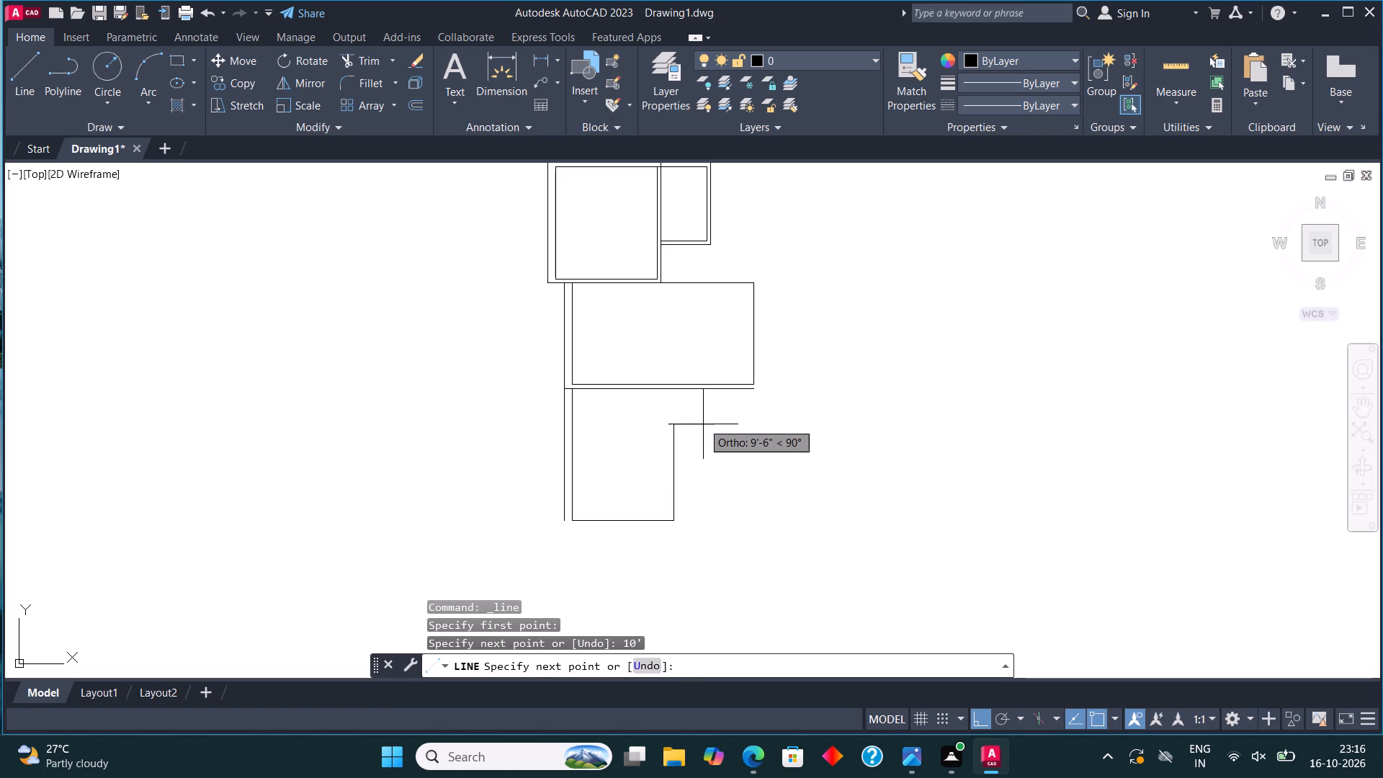
pyautogui.click(668, 397)
pyautogui.press('Escape')
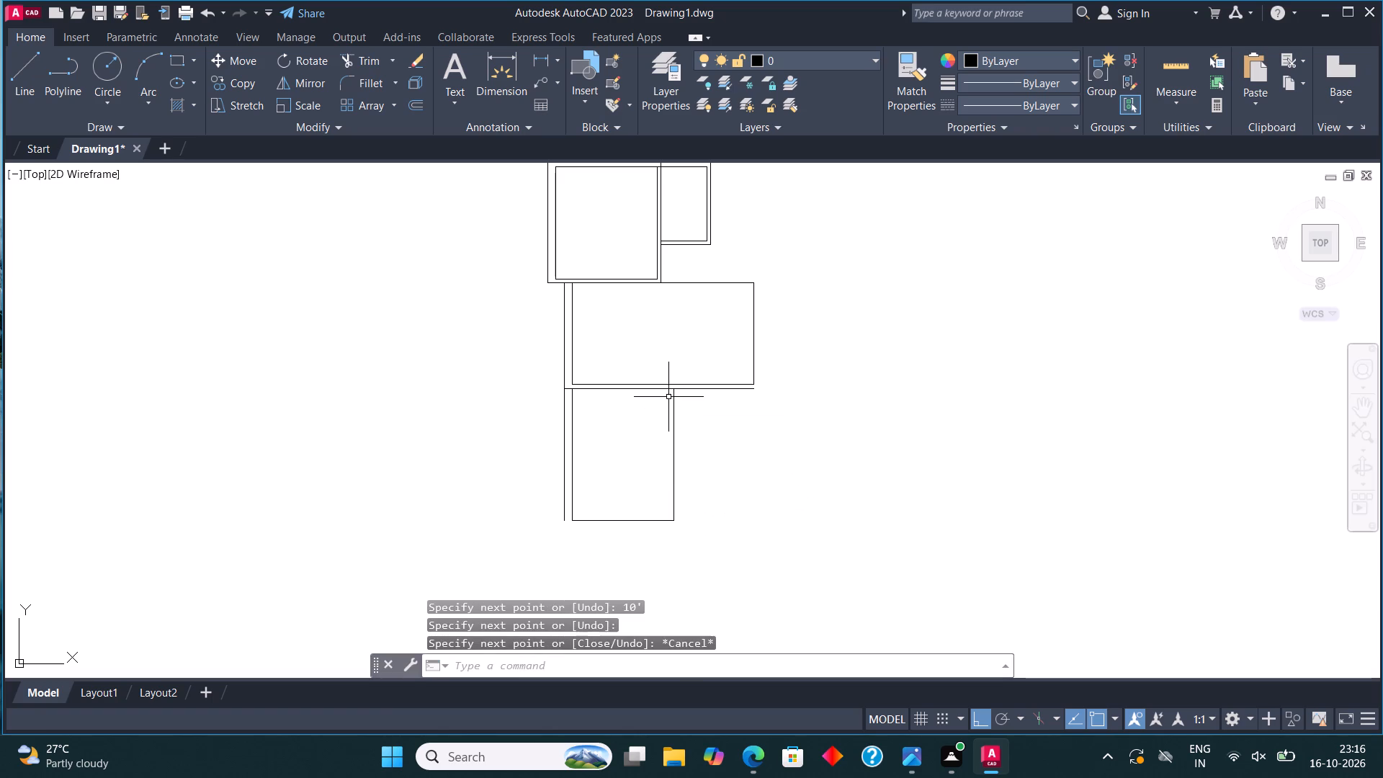
# Offset the new room's bottom line outward by 9" for its bottom wall.
pyautogui.scroll(-2, 632, 371)
pyautogui.scroll(-1, 673, 432)
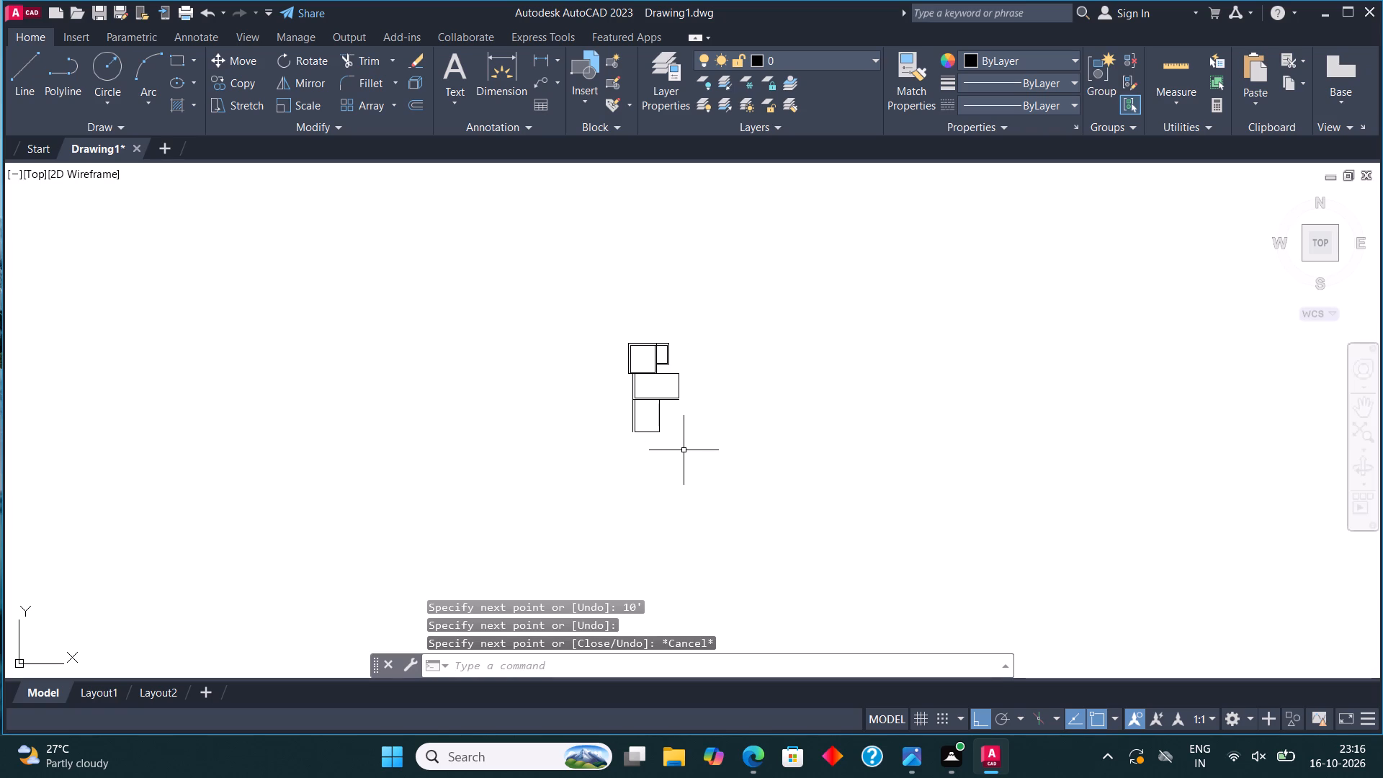
pyautogui.moveTo(687, 420); pyautogui.dragTo(684, 289, button='middle')
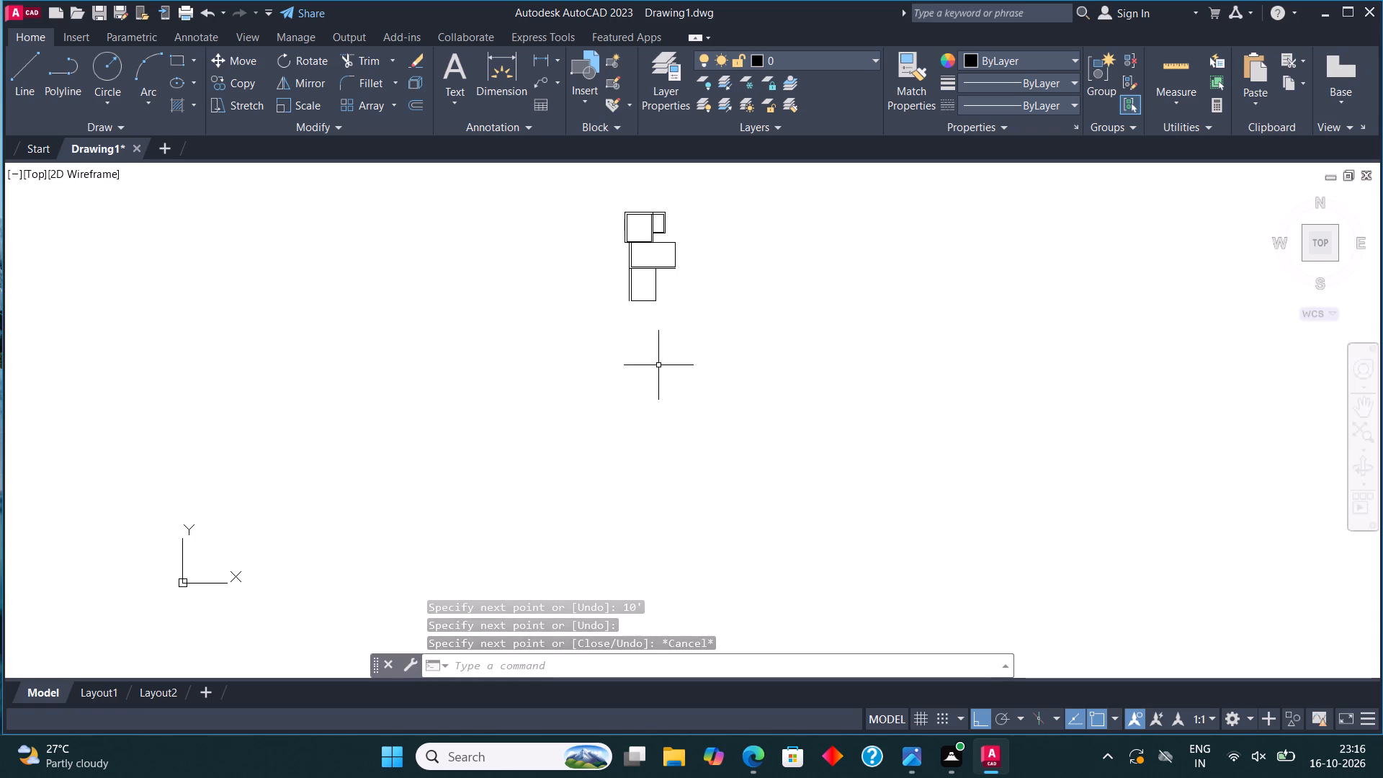
pyautogui.scroll(3, 645, 274)
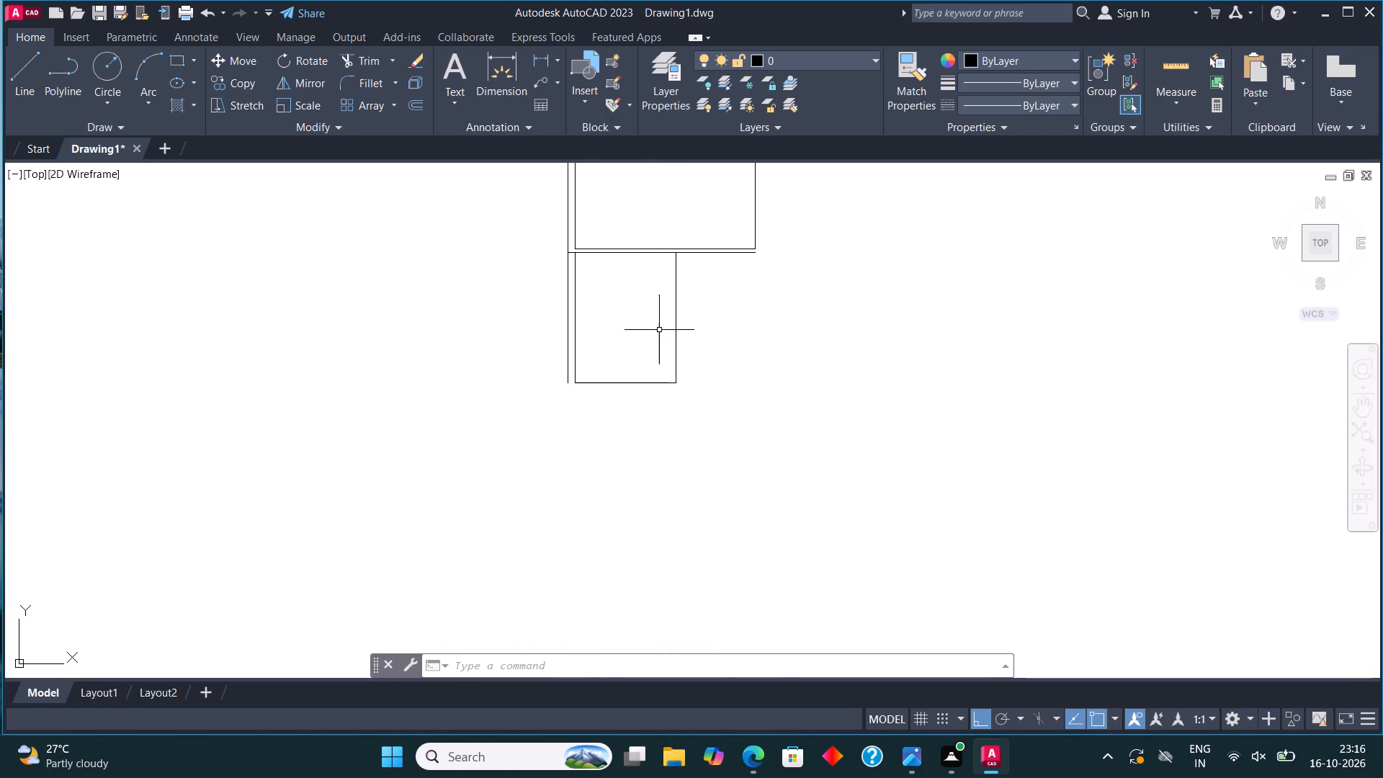
pyautogui.click(695, 403)
pyautogui.click(670, 359)
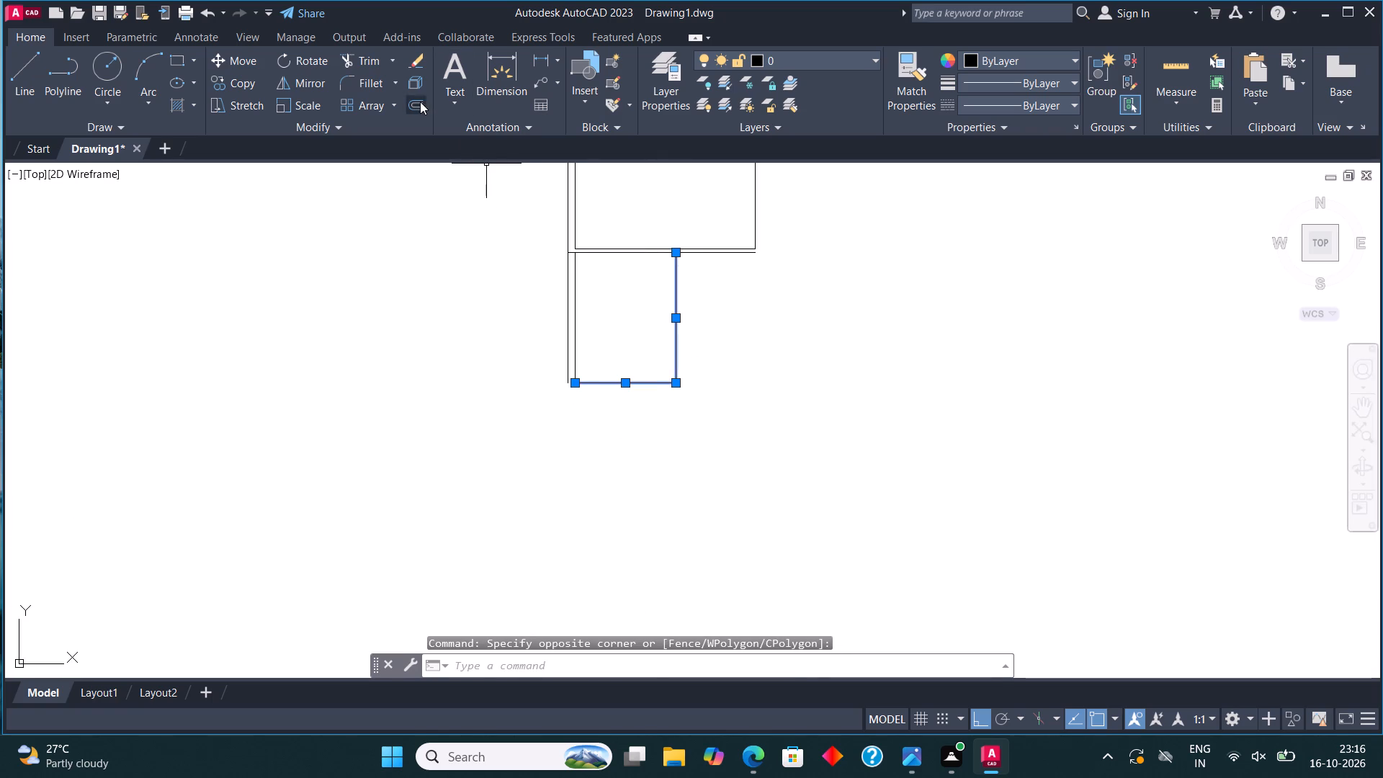
pyautogui.click(420, 102)
pyautogui.click(615, 388)
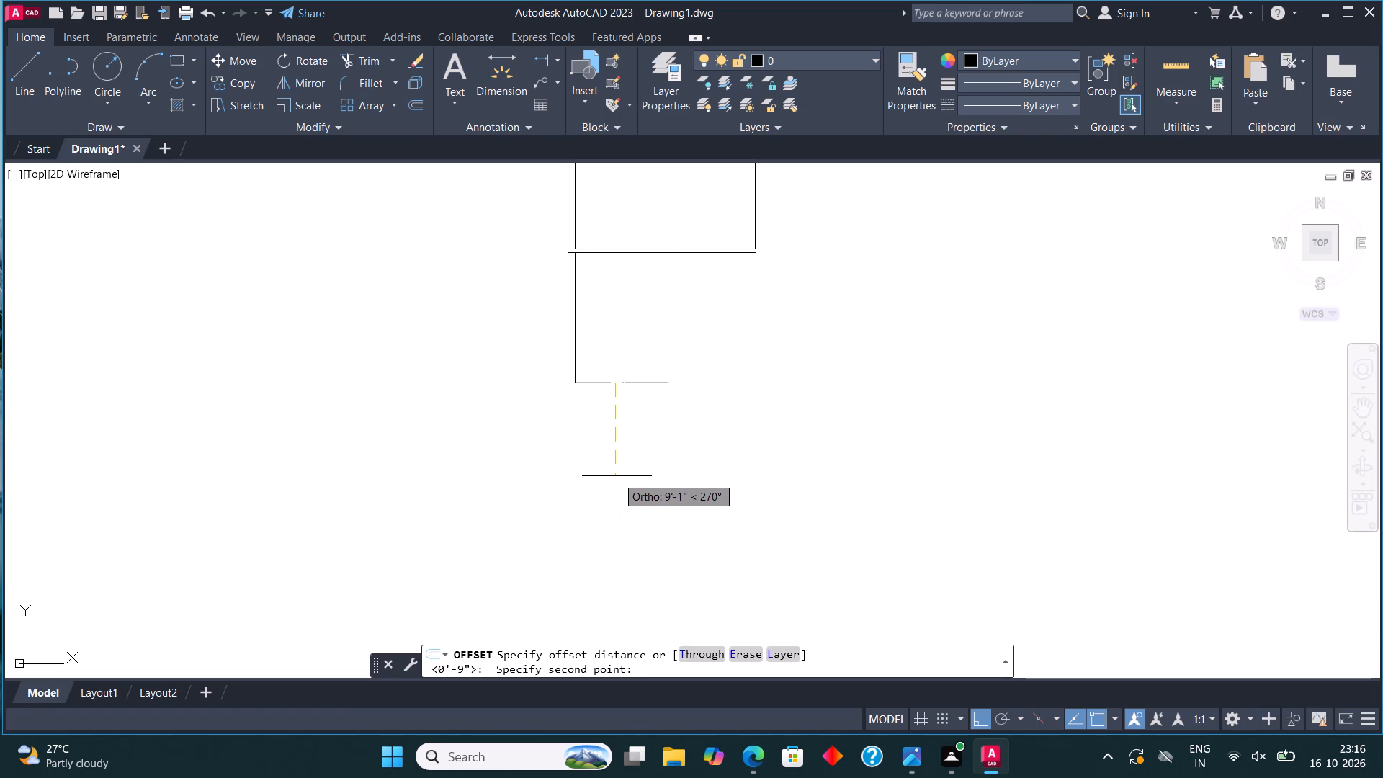
pyautogui.write('9"')
pyautogui.press('Return')
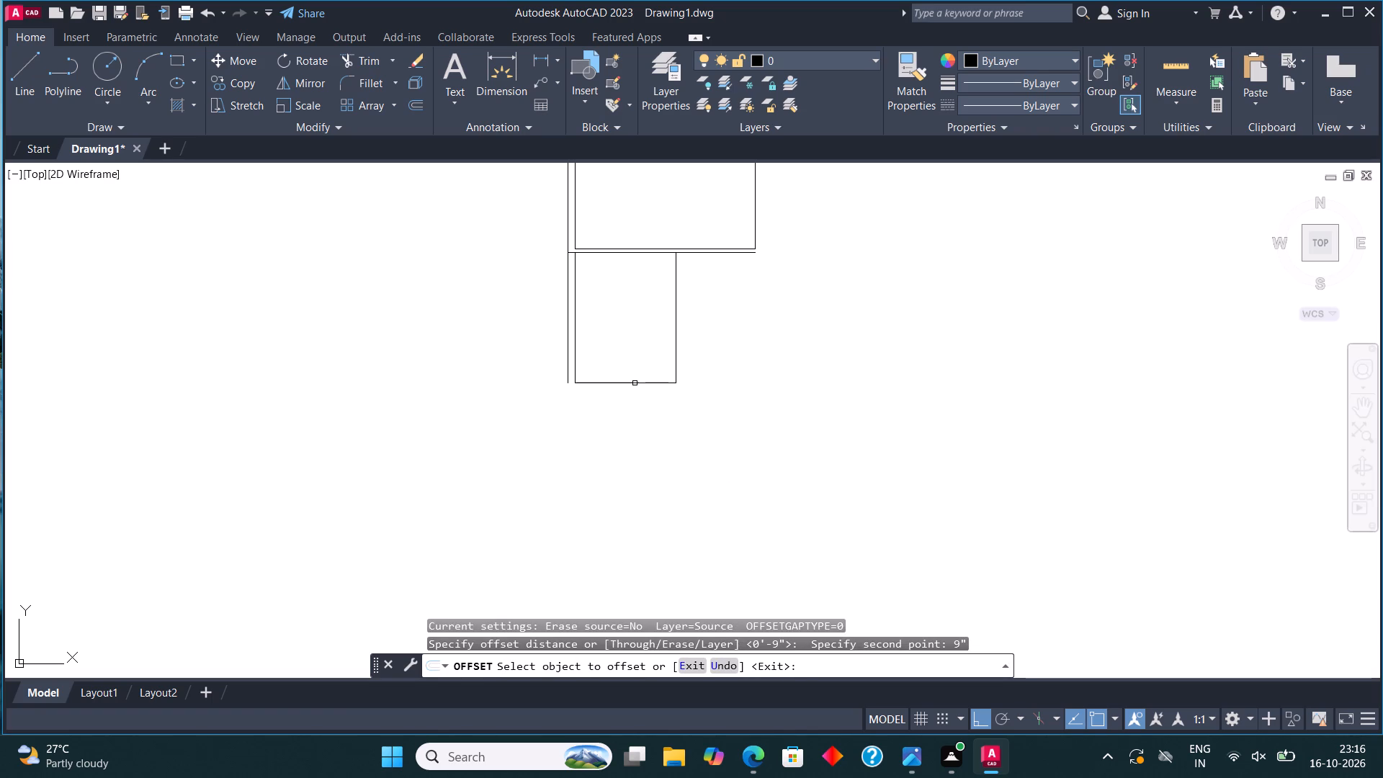
pyautogui.click(619, 383)
pyautogui.click(619, 407)
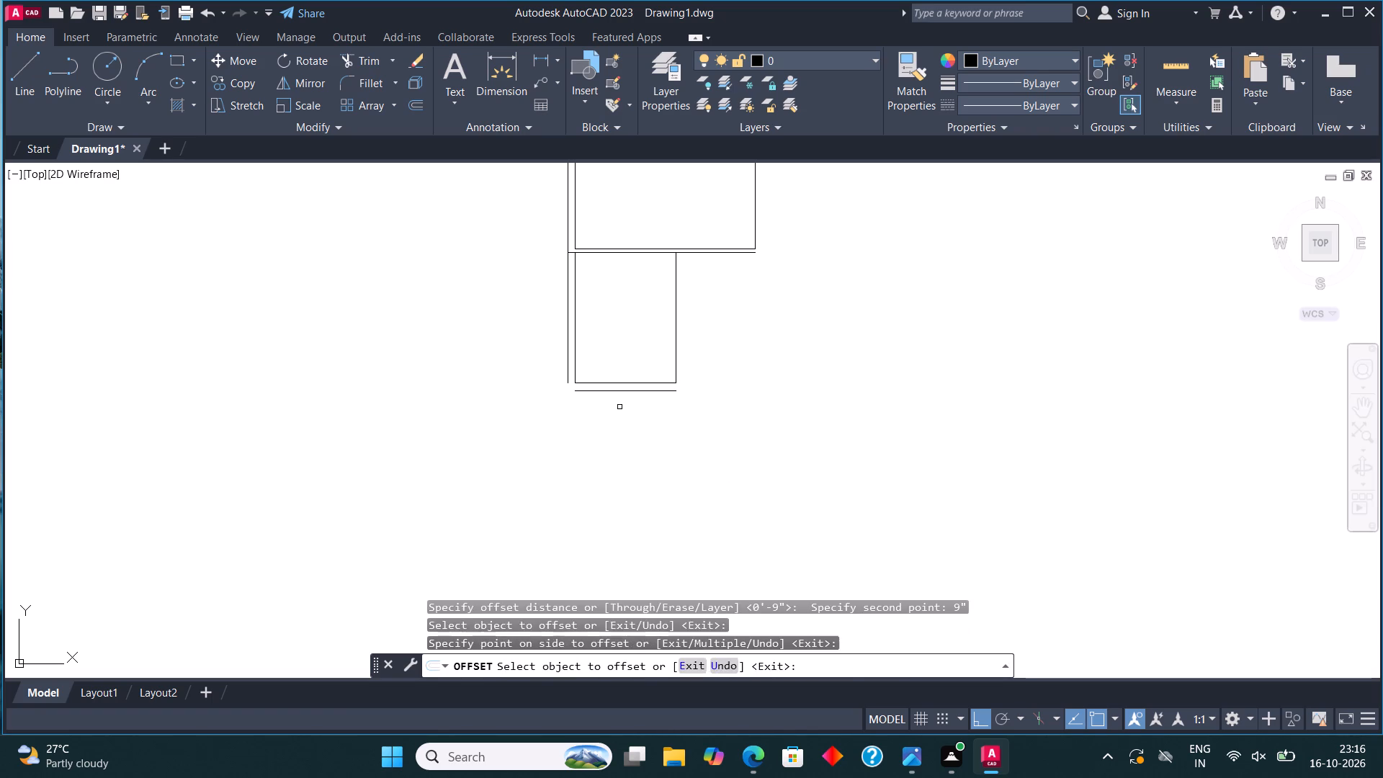
pyautogui.press('Escape')
# Offset the new room's right line outward by 4.5" for its right wall.
pyautogui.click(677, 323)
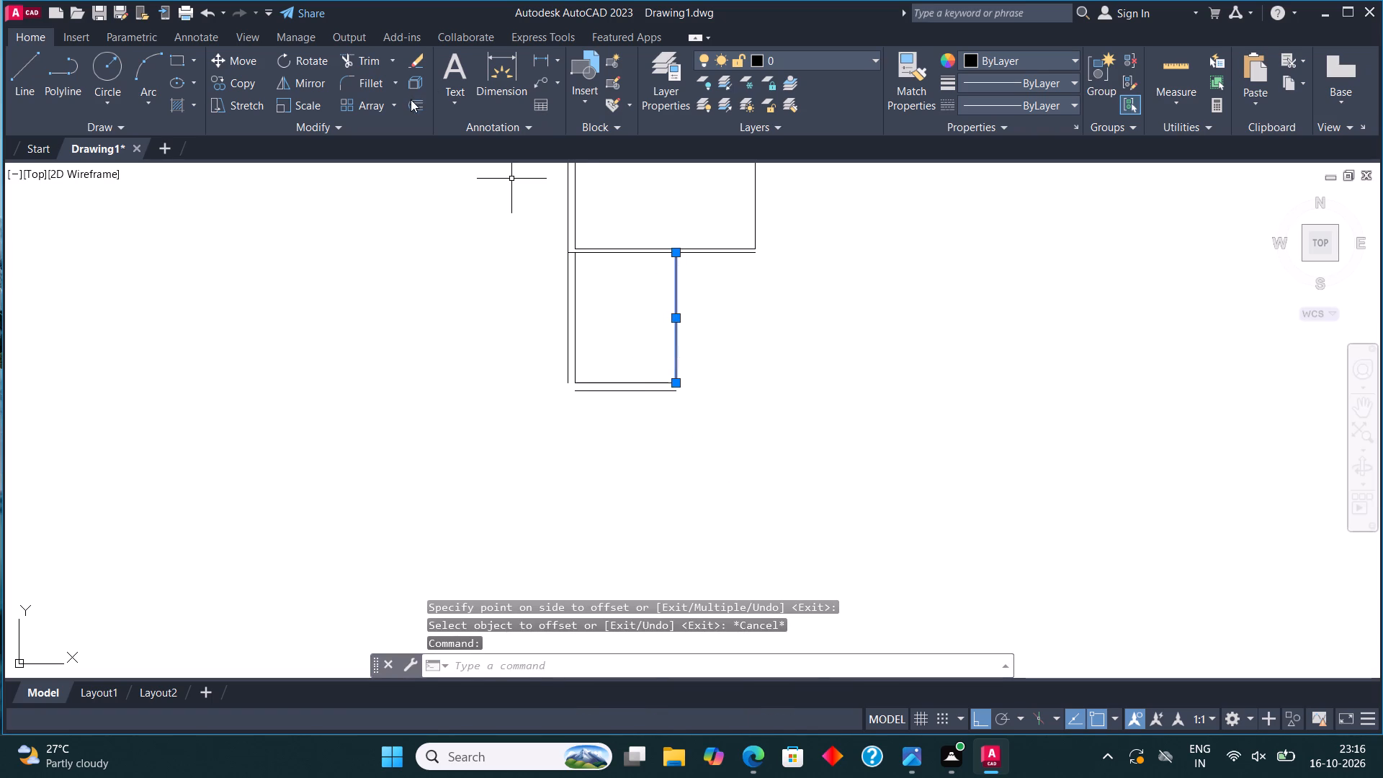
pyautogui.click(417, 102)
pyautogui.click(673, 316)
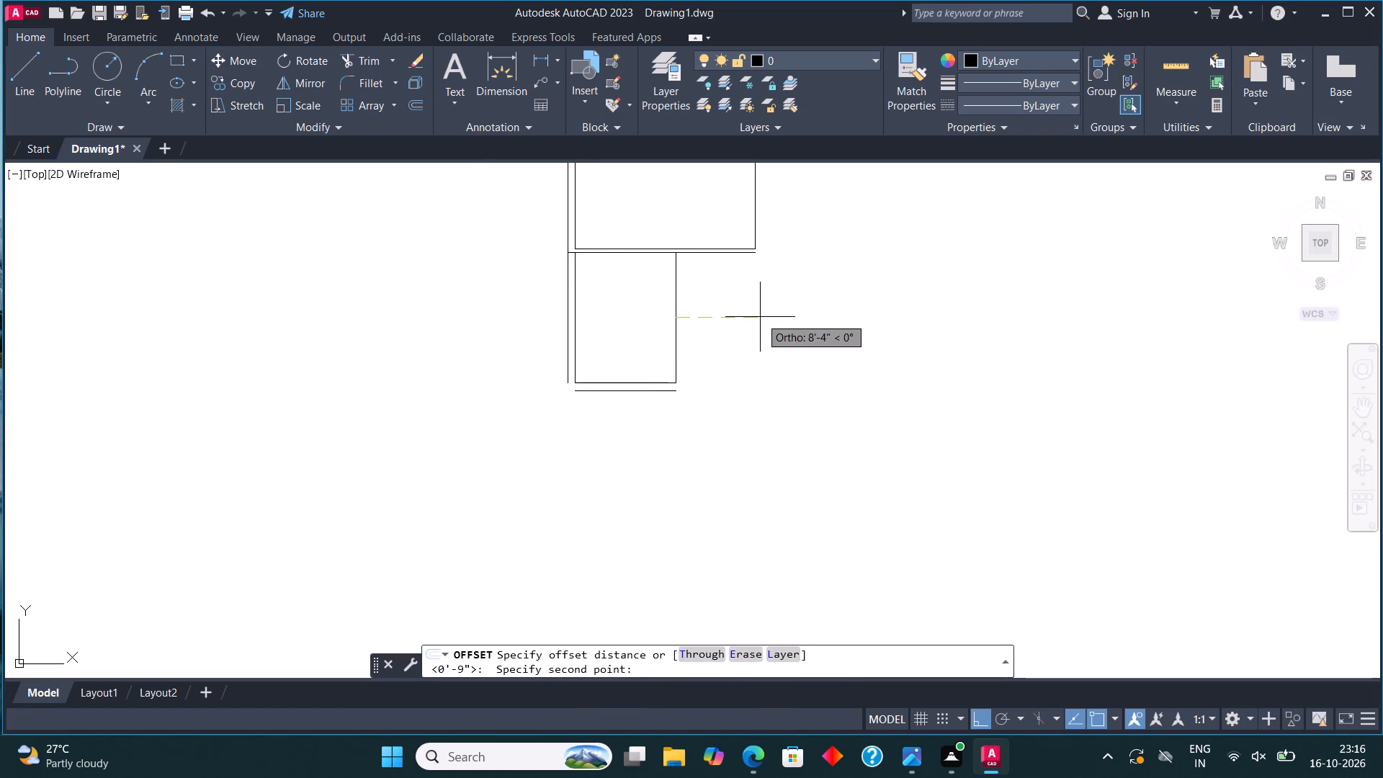
pyautogui.write('4.5"')
pyautogui.press('Return')
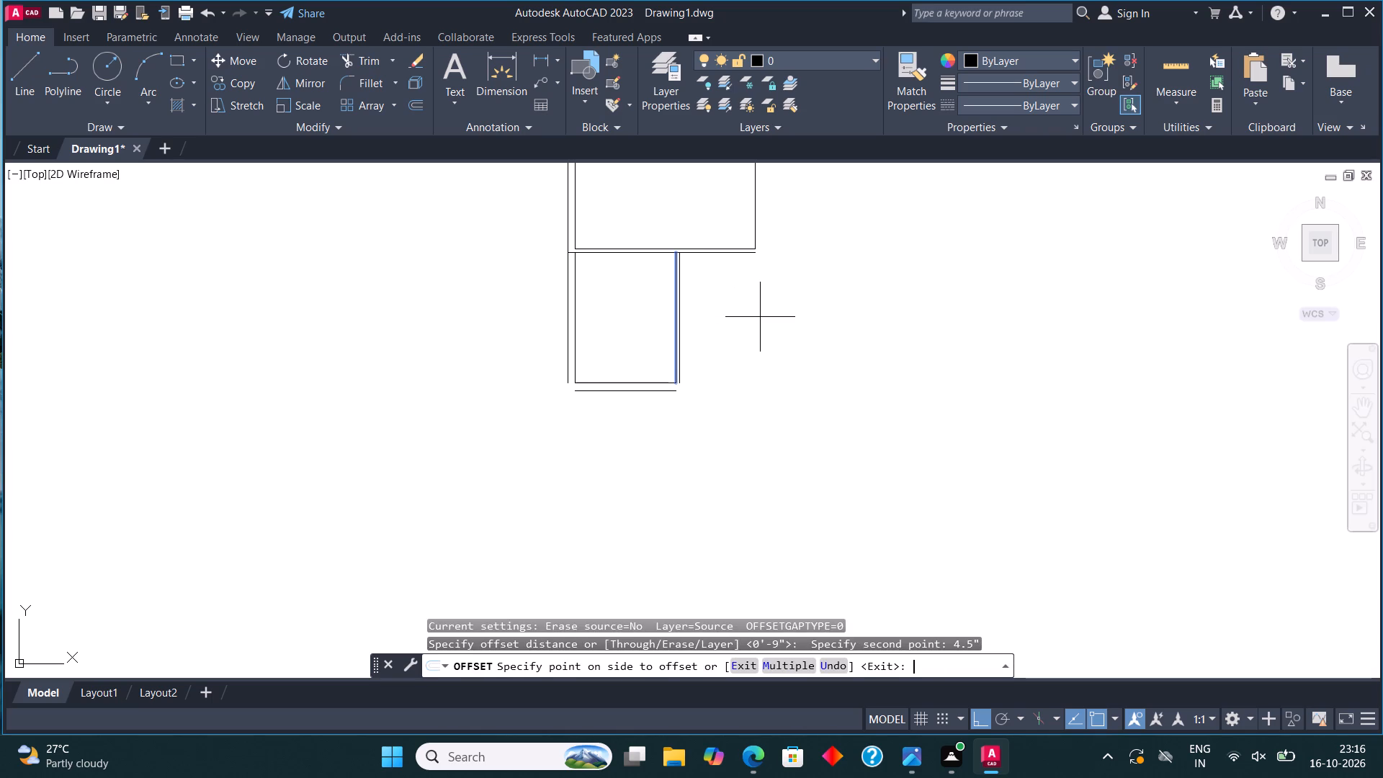
pyautogui.click(773, 362)
pyautogui.press('Escape')
# Fillet the offset bottom line with the outer left and outer right lines to close both bottom wall corners.
pyautogui.click(364, 77)
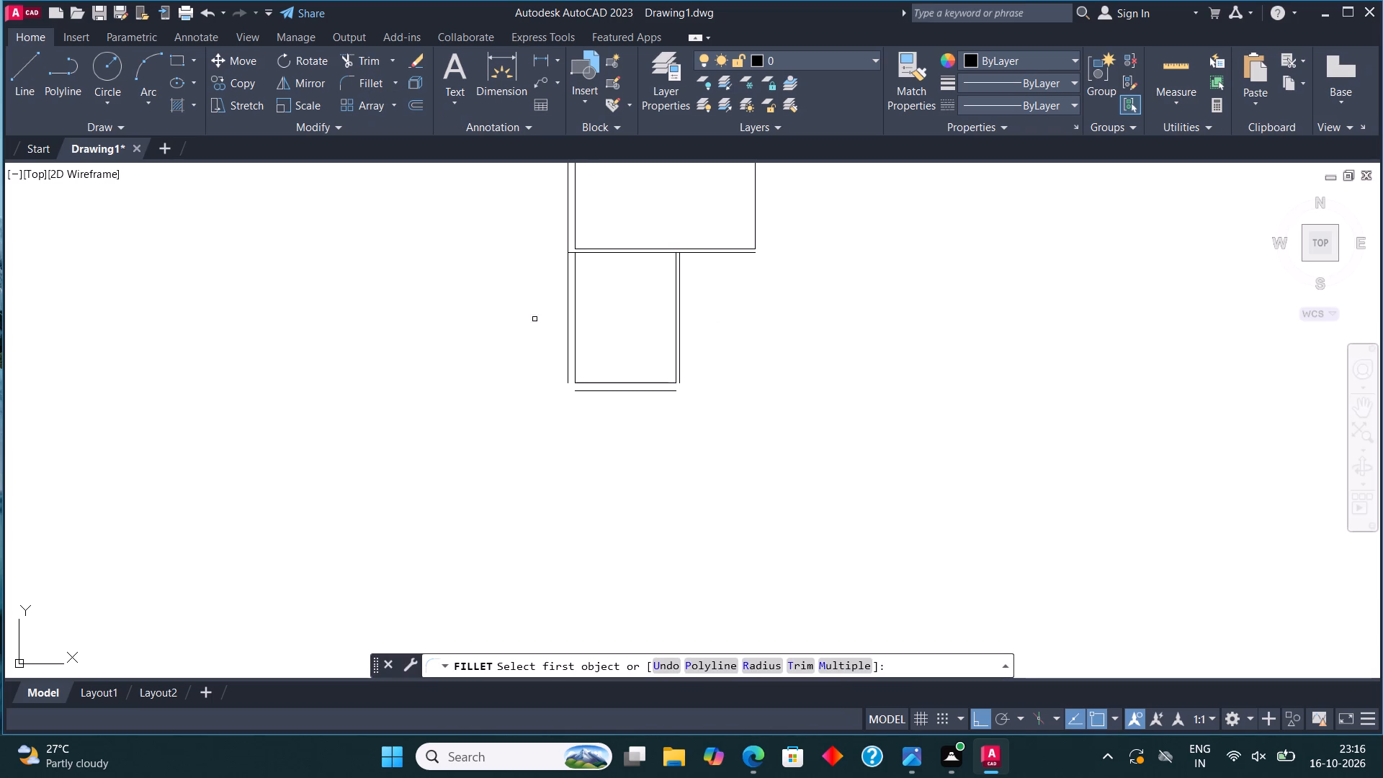
pyautogui.click(570, 360)
pyautogui.click(567, 357)
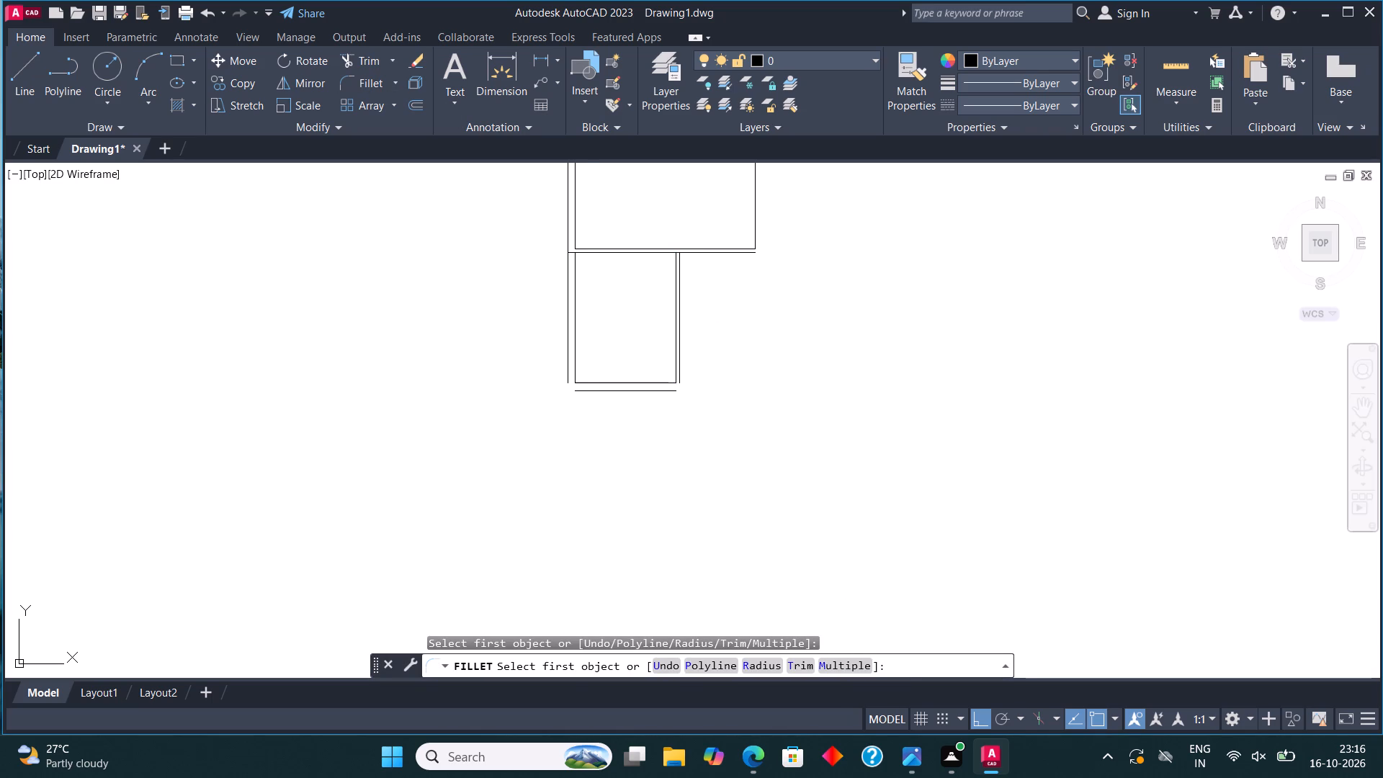
pyautogui.click(588, 393)
pyautogui.click(377, 82)
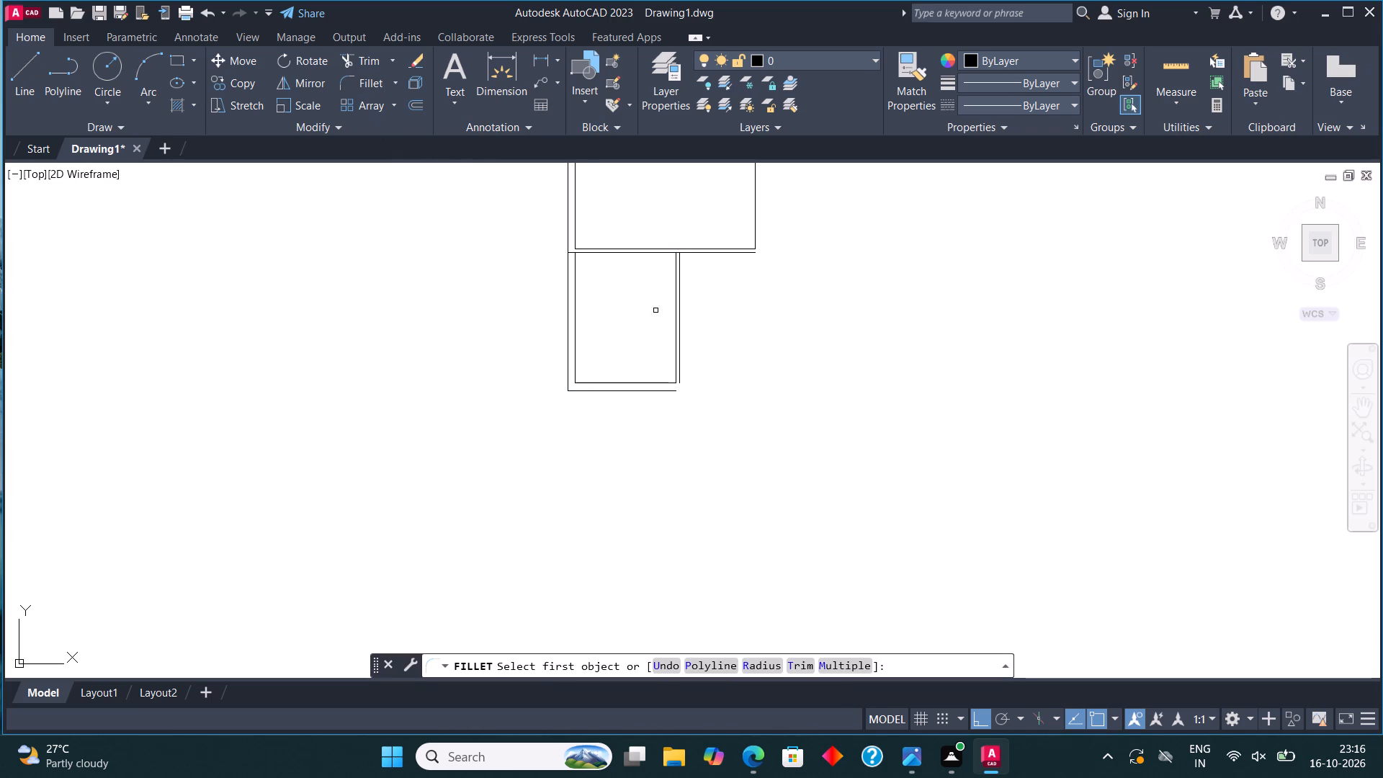
pyautogui.click(655, 390)
pyautogui.click(679, 359)
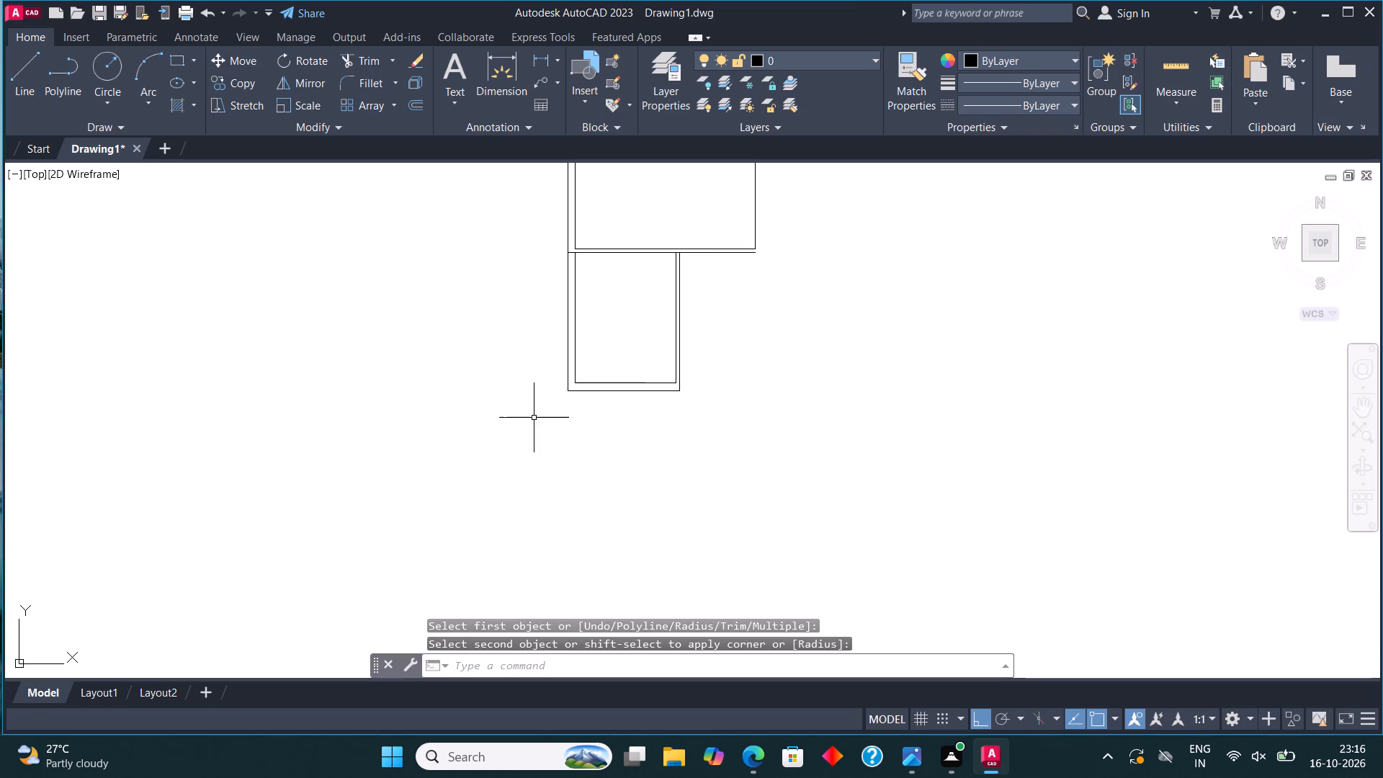
# Draw a 13' vertical line downward from the new room's outer bottom-left corner.
pyautogui.scroll(-1, 517, 425)
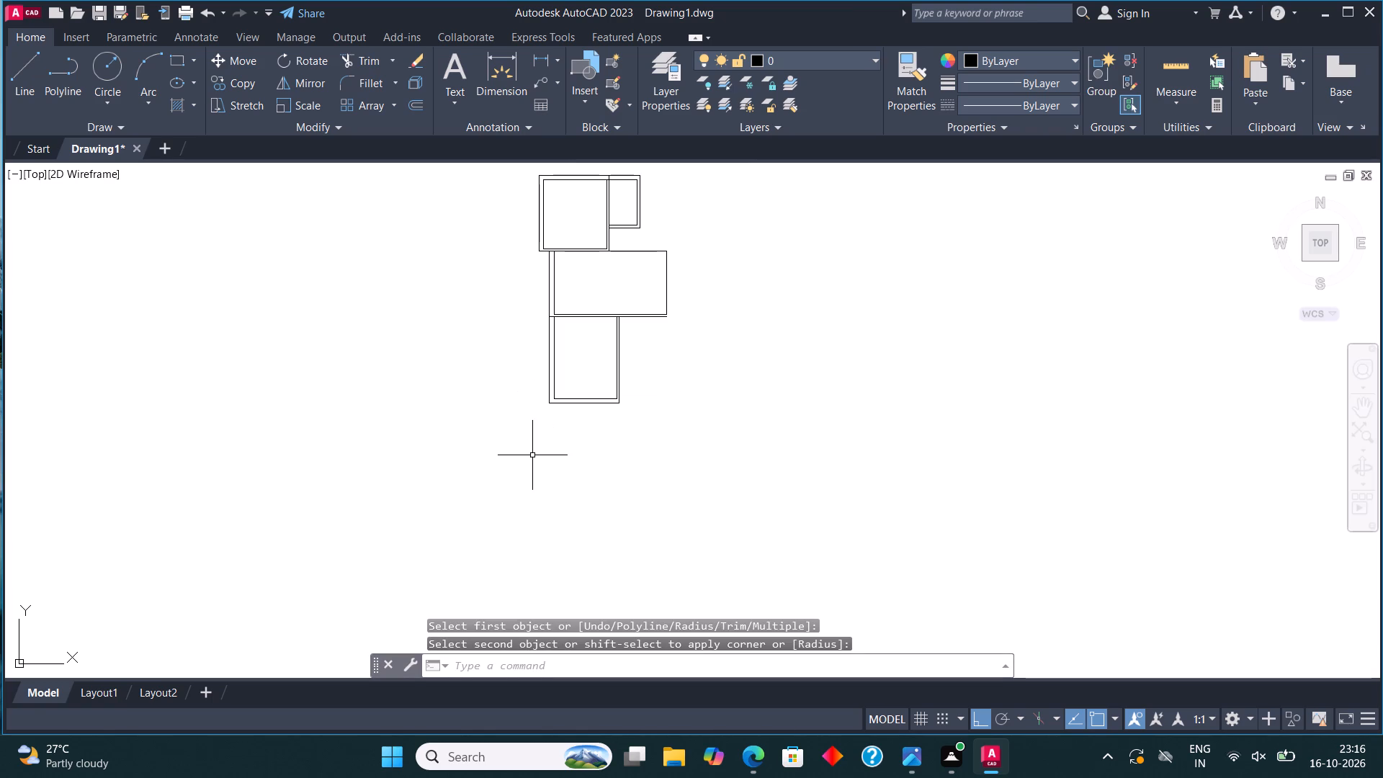
pyautogui.moveTo(532, 455); pyautogui.dragTo(587, 444, button='middle')
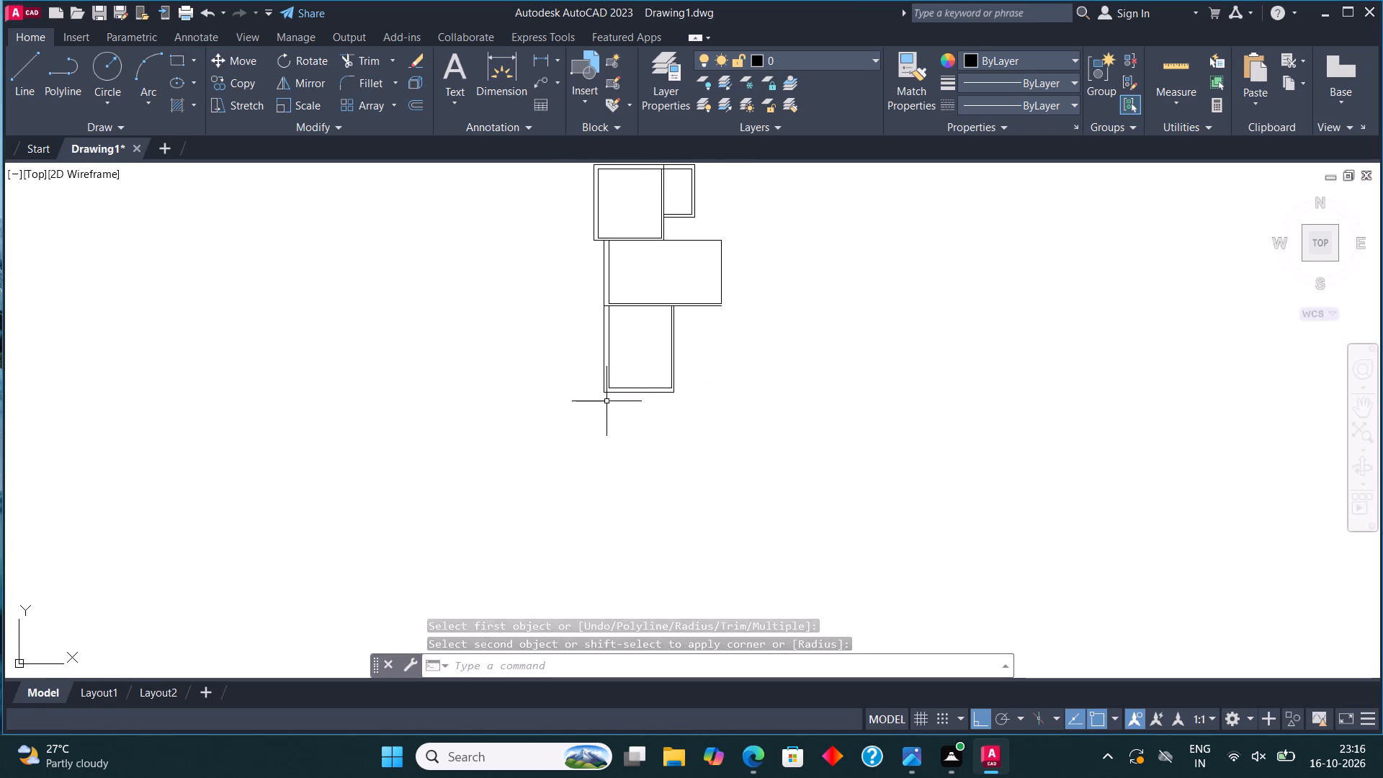
pyautogui.moveTo(630, 413); pyautogui.dragTo(635, 369, button='middle')
pyautogui.click(24, 66)
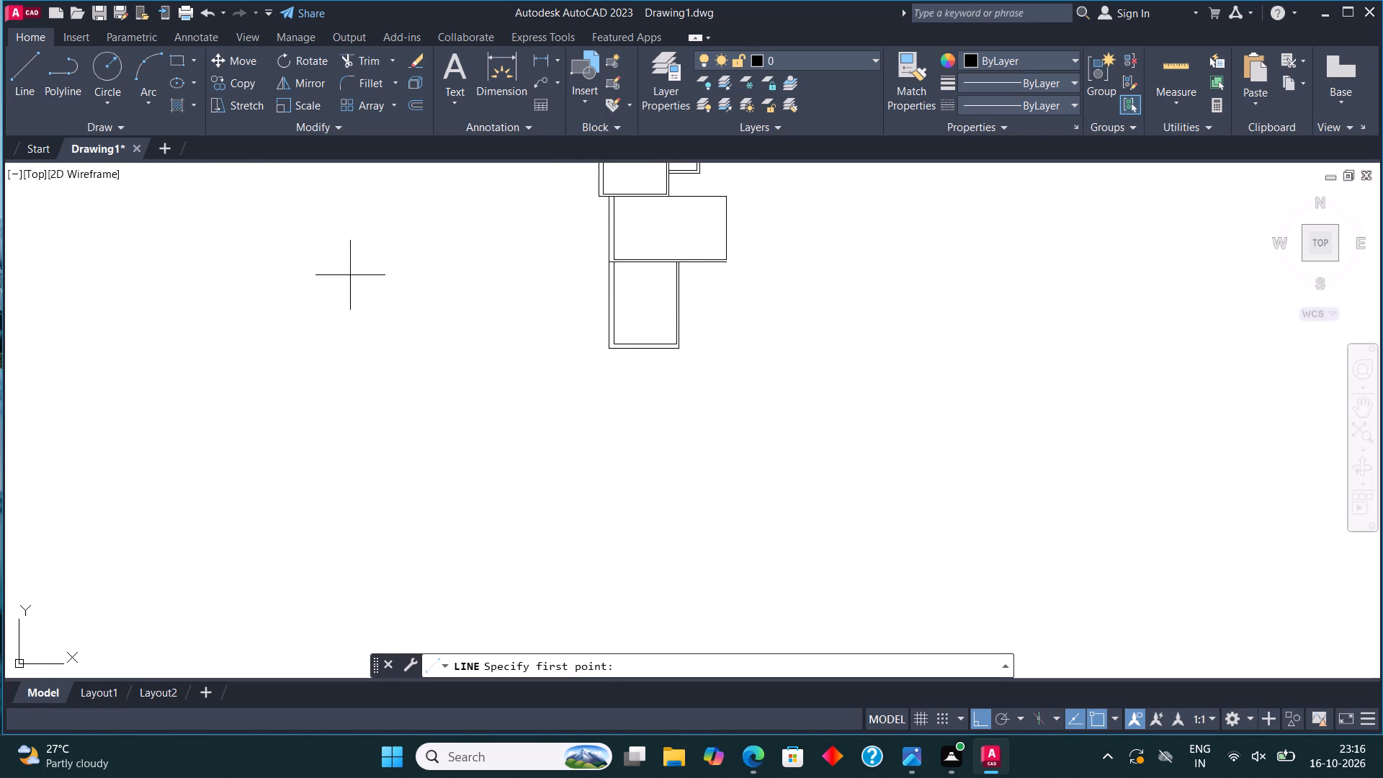
pyautogui.click(604, 353)
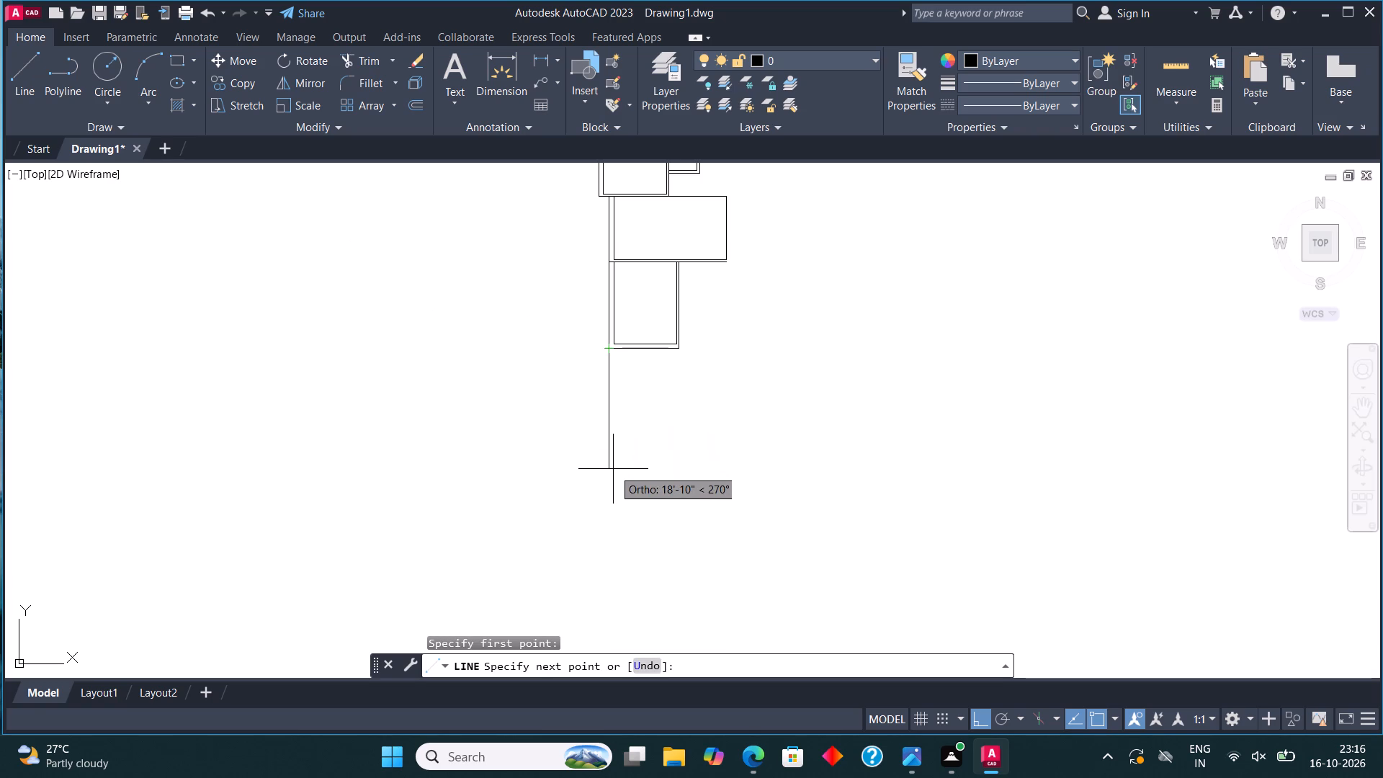
pyautogui.write("13'")
pyautogui.press('Return')
pyautogui.press('Escape')
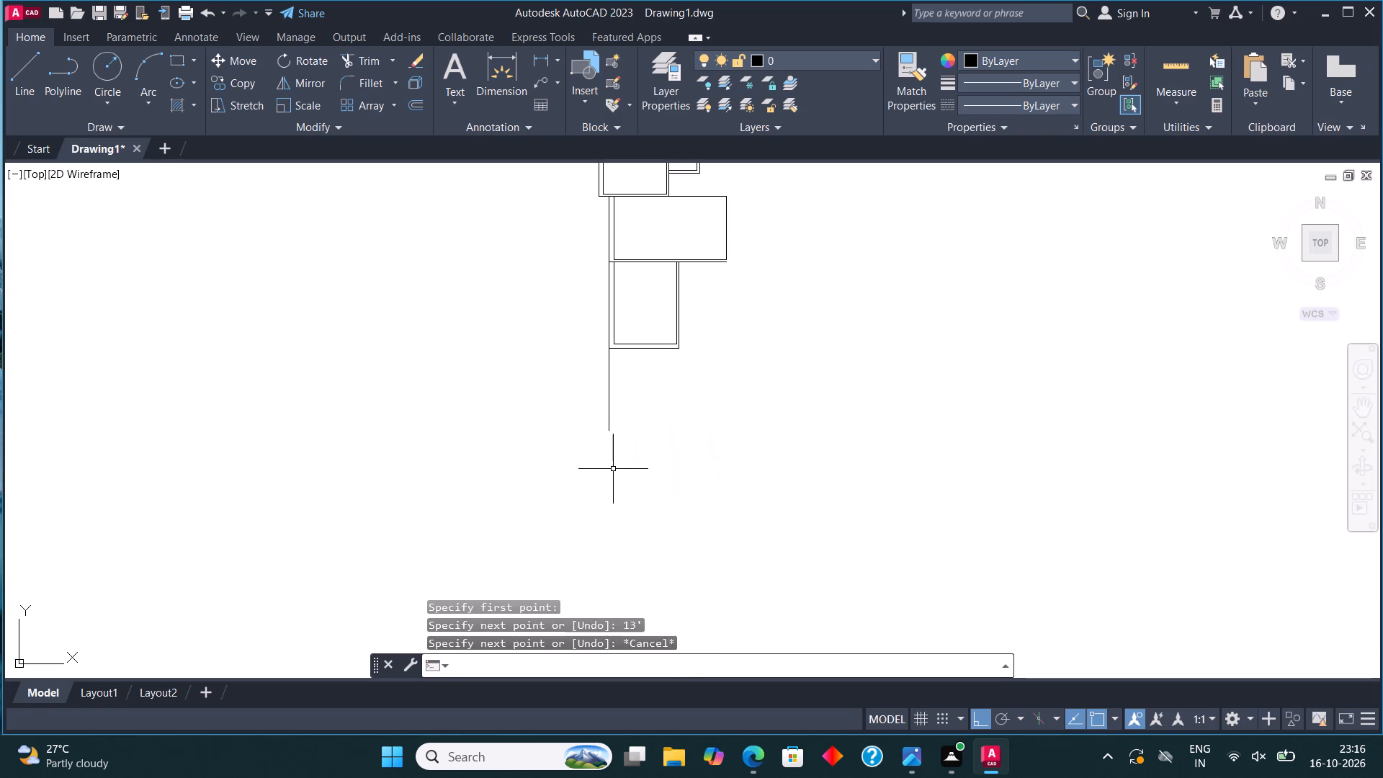
# Copy the new 13' line 9" to the right, and place a second copy below the upper room's right wall.
pyautogui.click(607, 372)
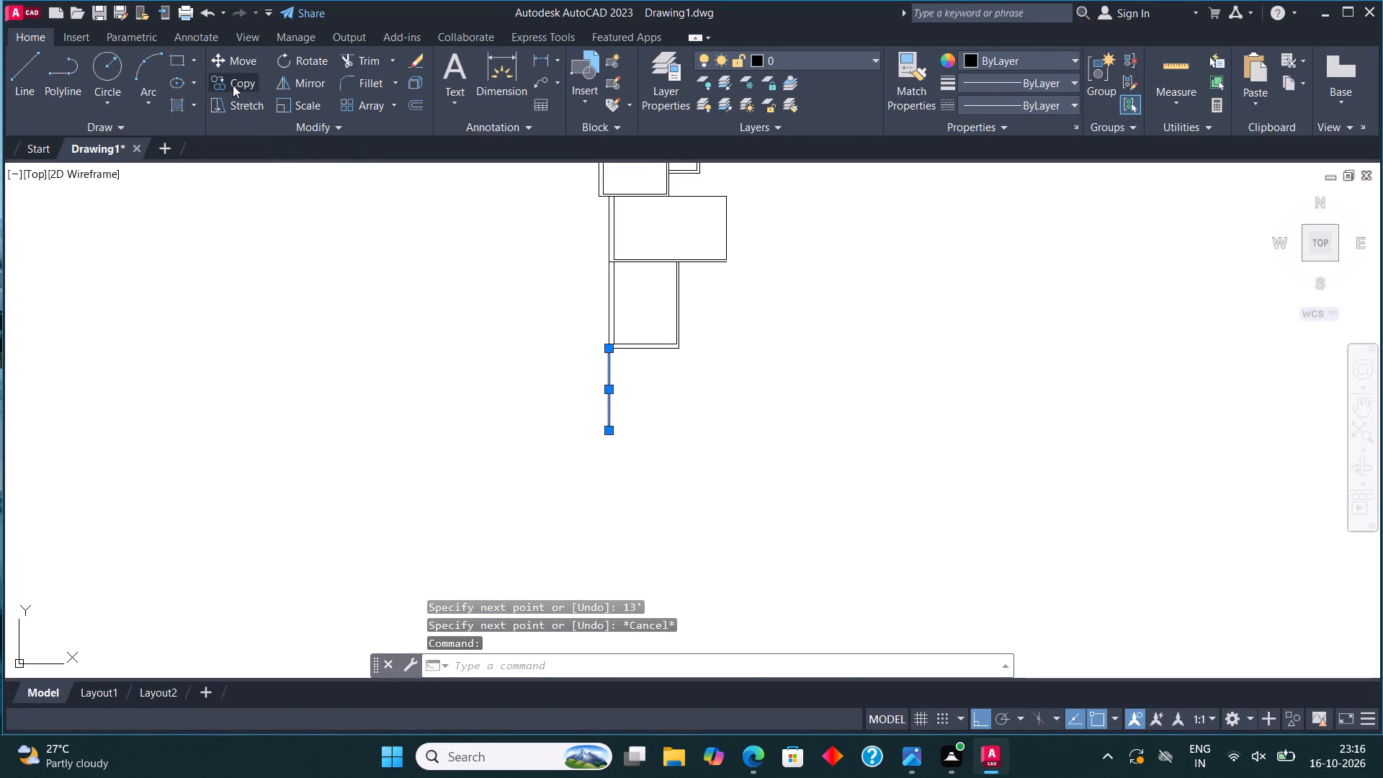
pyautogui.click(233, 85)
pyautogui.click(606, 379)
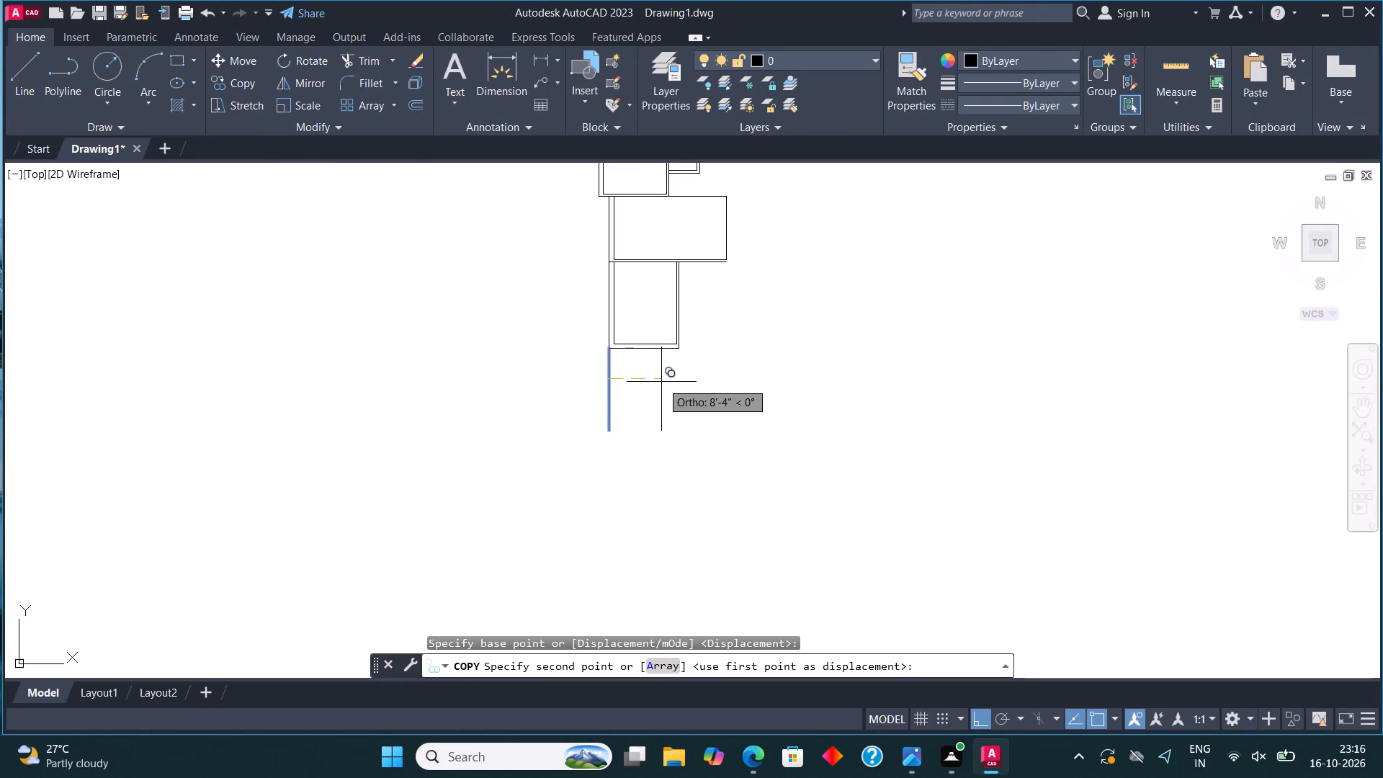
pyautogui.write('9"')
pyautogui.press('Return')
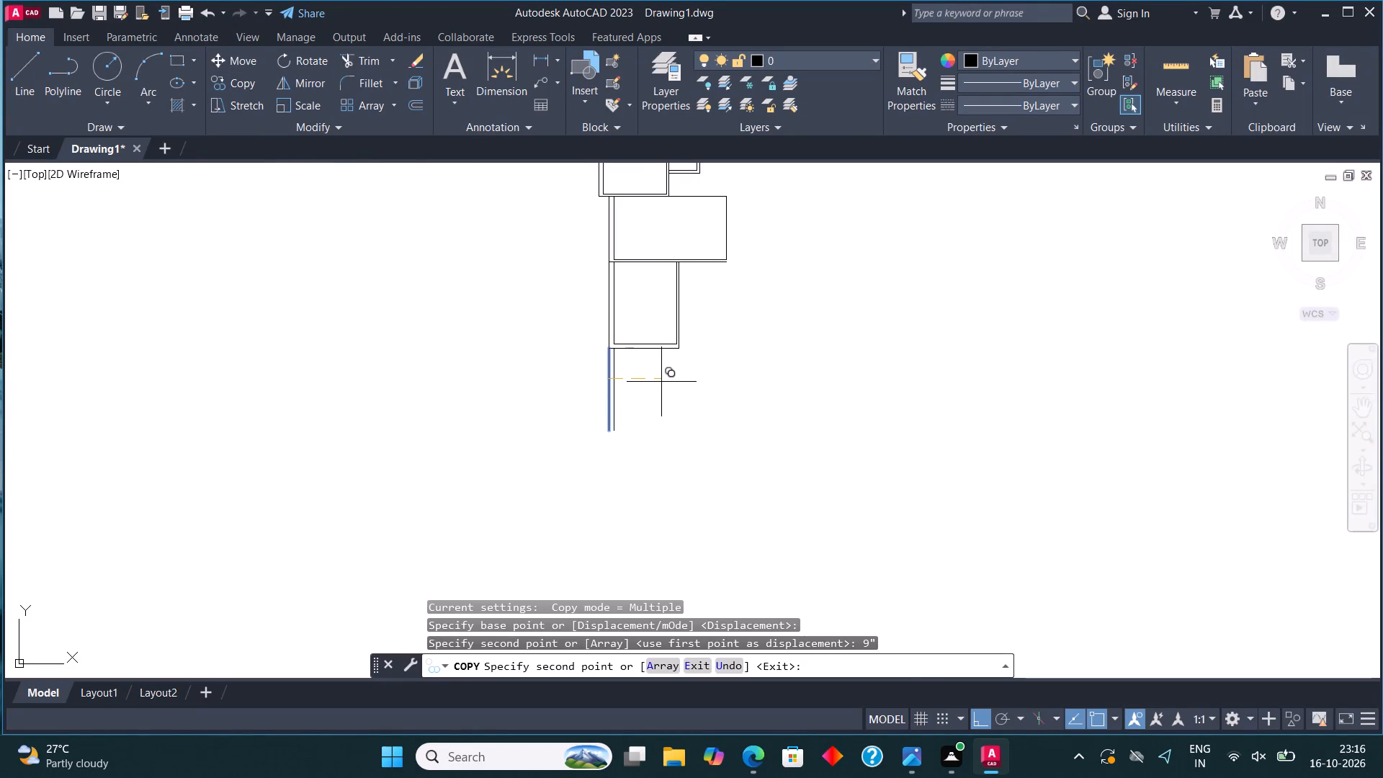
pyautogui.click(673, 392)
pyautogui.press('Escape')
# Erase the extra vertical copy below the upper room's right wall.
pyautogui.click(671, 402)
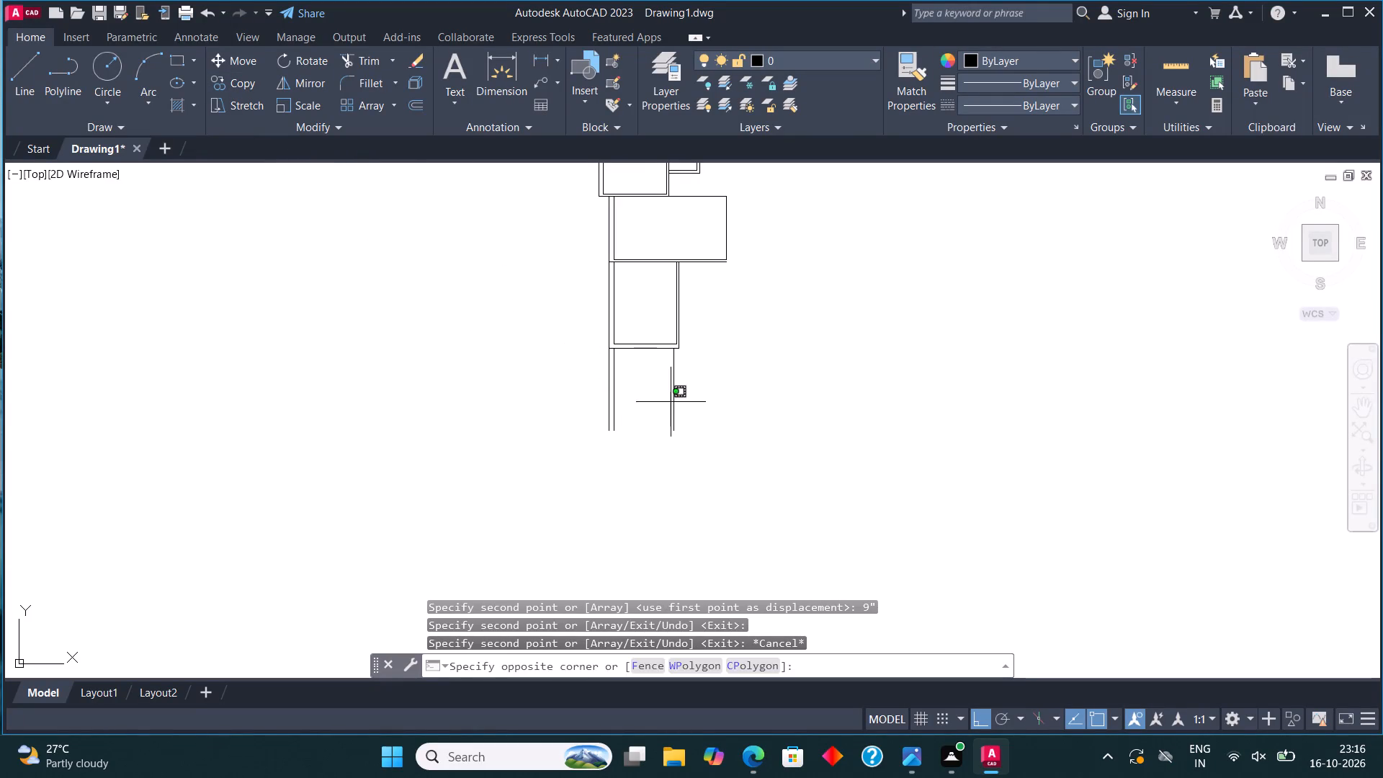
pyautogui.click(687, 418)
pyautogui.click(679, 396)
pyautogui.click(666, 388)
pyautogui.press('Delete')
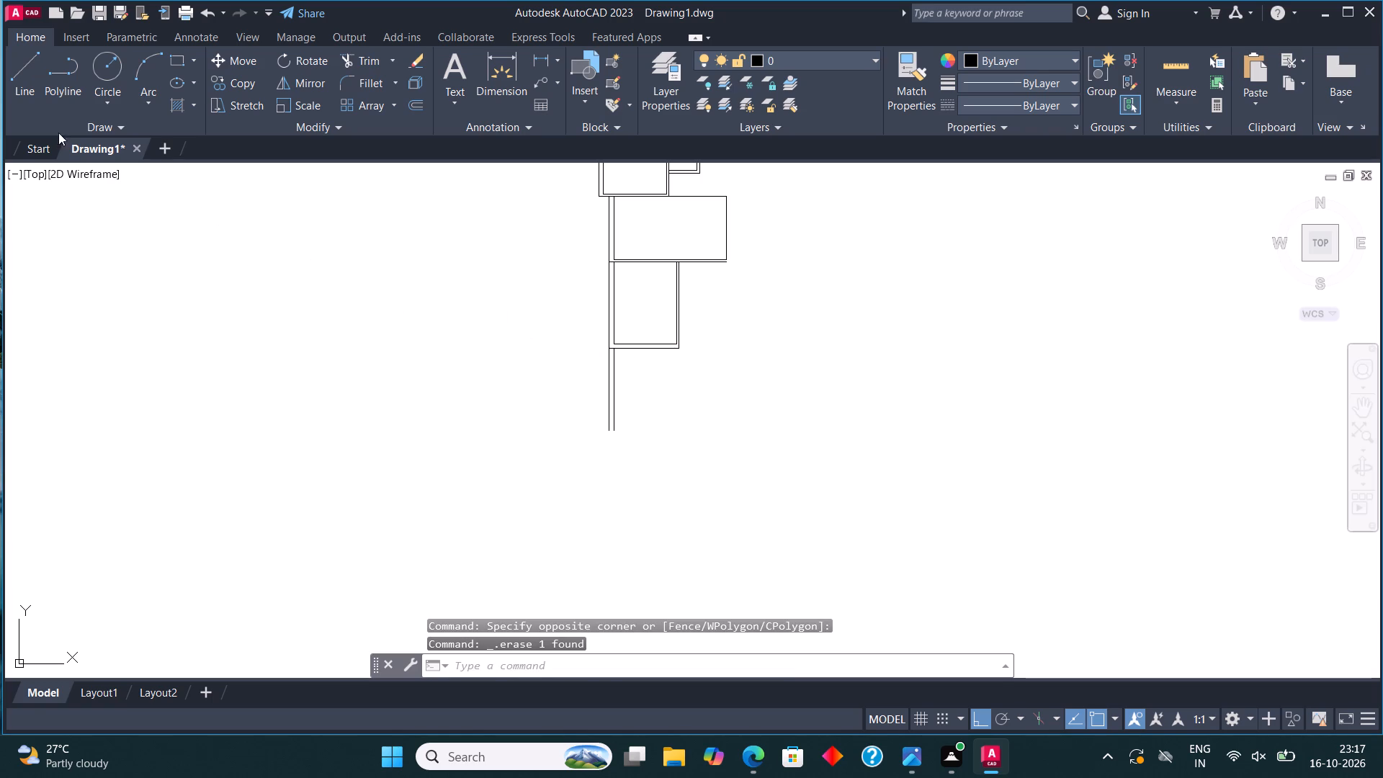
# From the copied inner line's lower end, draw a line 10' right, continuing up to the bottom wall of the room above.
pyautogui.click(24, 73)
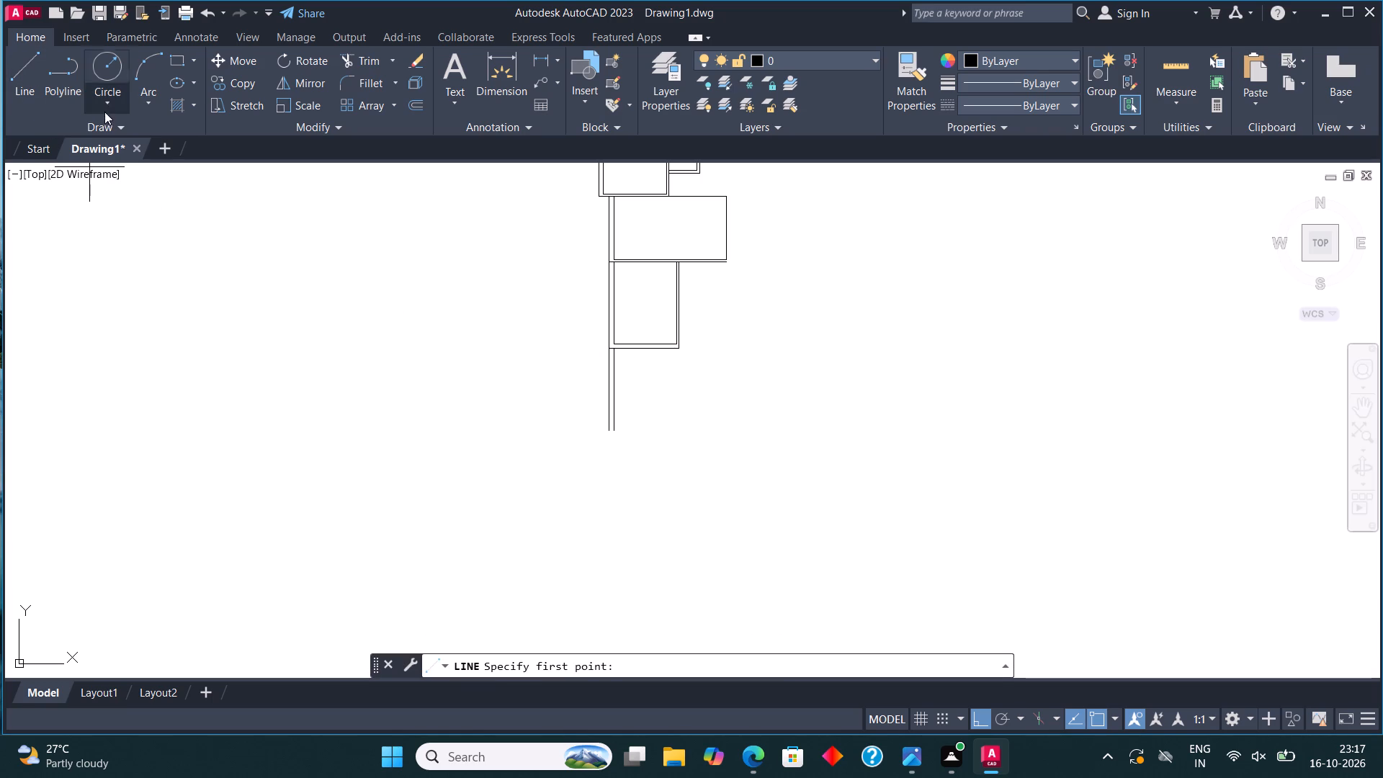
pyautogui.click(619, 424)
pyautogui.write("10'")
pyautogui.press('Return')
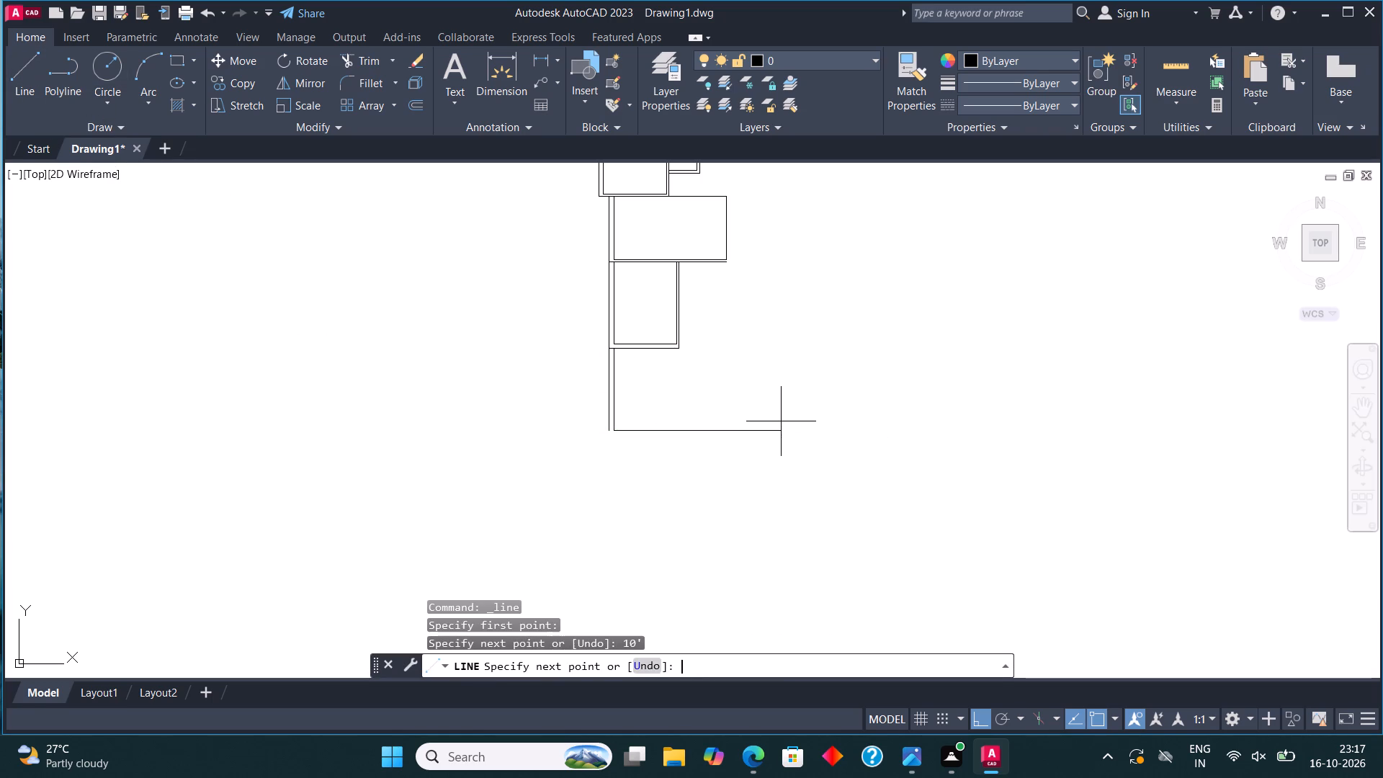
pyautogui.scroll(3, 676, 351)
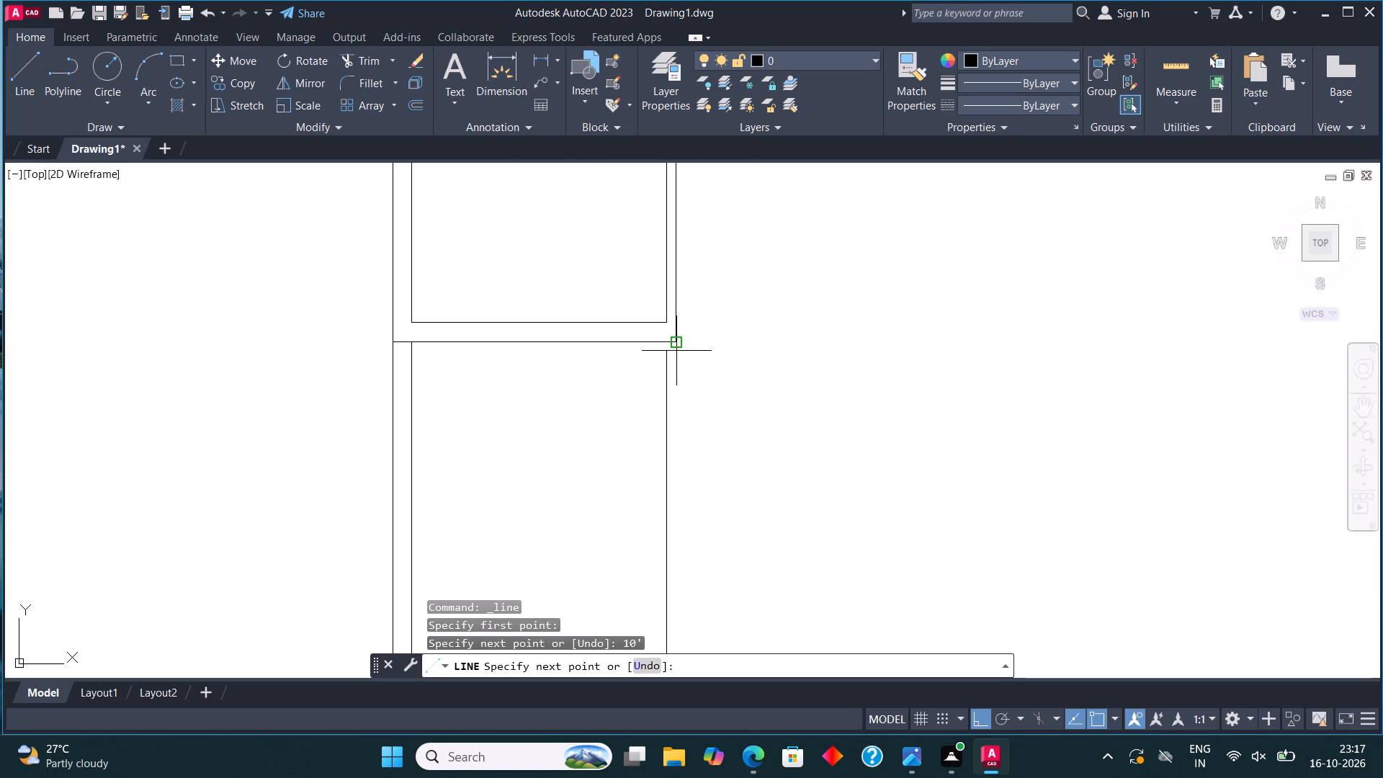
pyautogui.click(663, 349)
pyautogui.scroll(-3, 714, 317)
pyautogui.press('Escape')
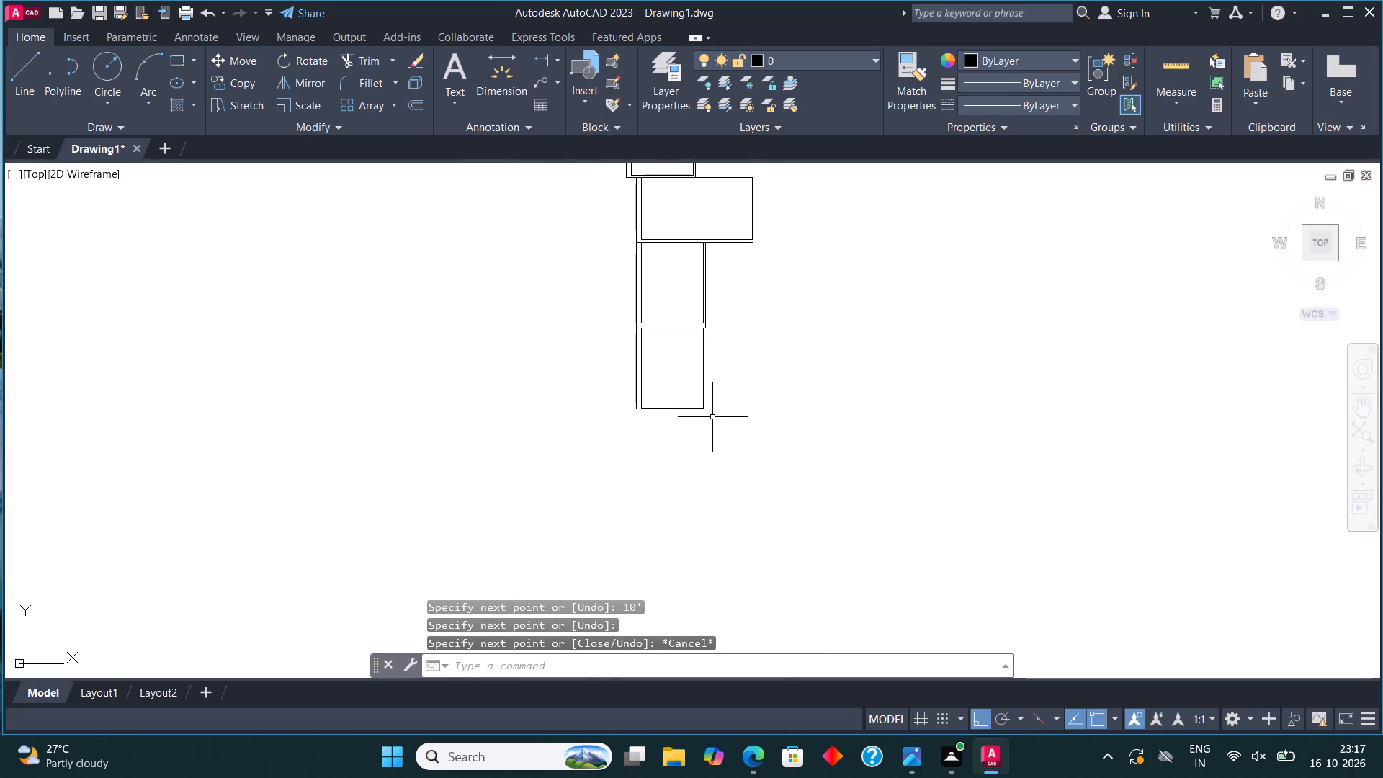
# Offset the lowest room's right wall line 4.5" outward to the right.
pyautogui.click(712, 417)
pyautogui.click(699, 393)
pyautogui.click(416, 107)
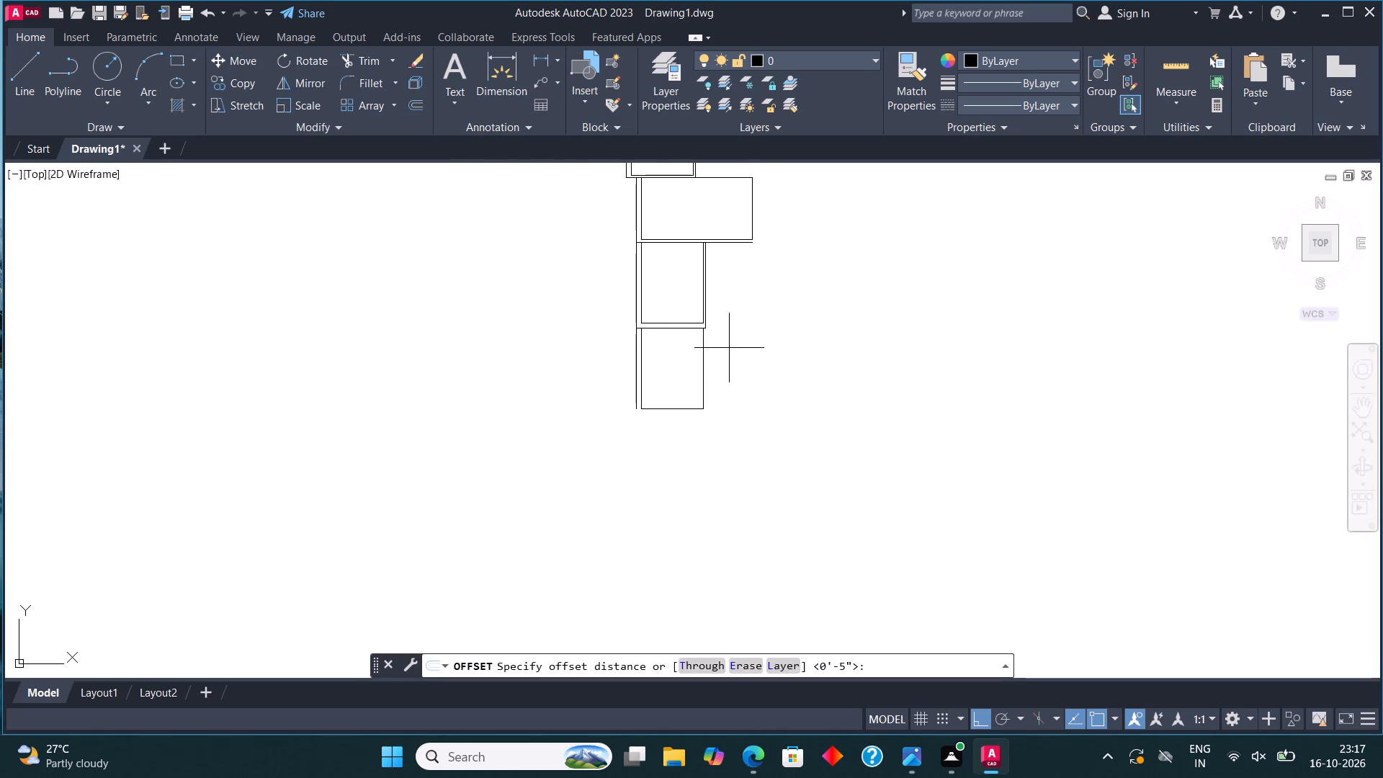
pyautogui.click(707, 365)
pyautogui.write('4.5"')
pyautogui.press('Return')
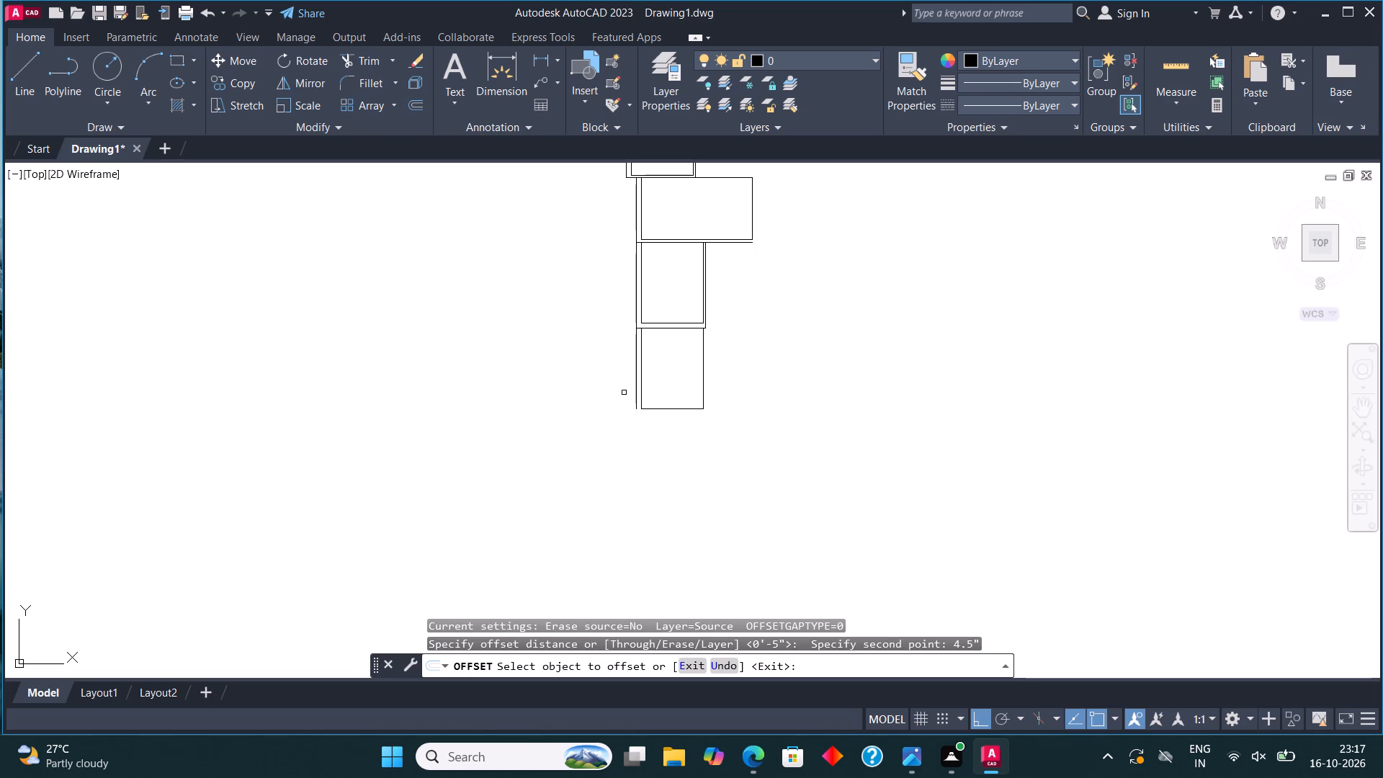
pyautogui.click(702, 364)
pyautogui.click(740, 364)
pyautogui.press('Escape')
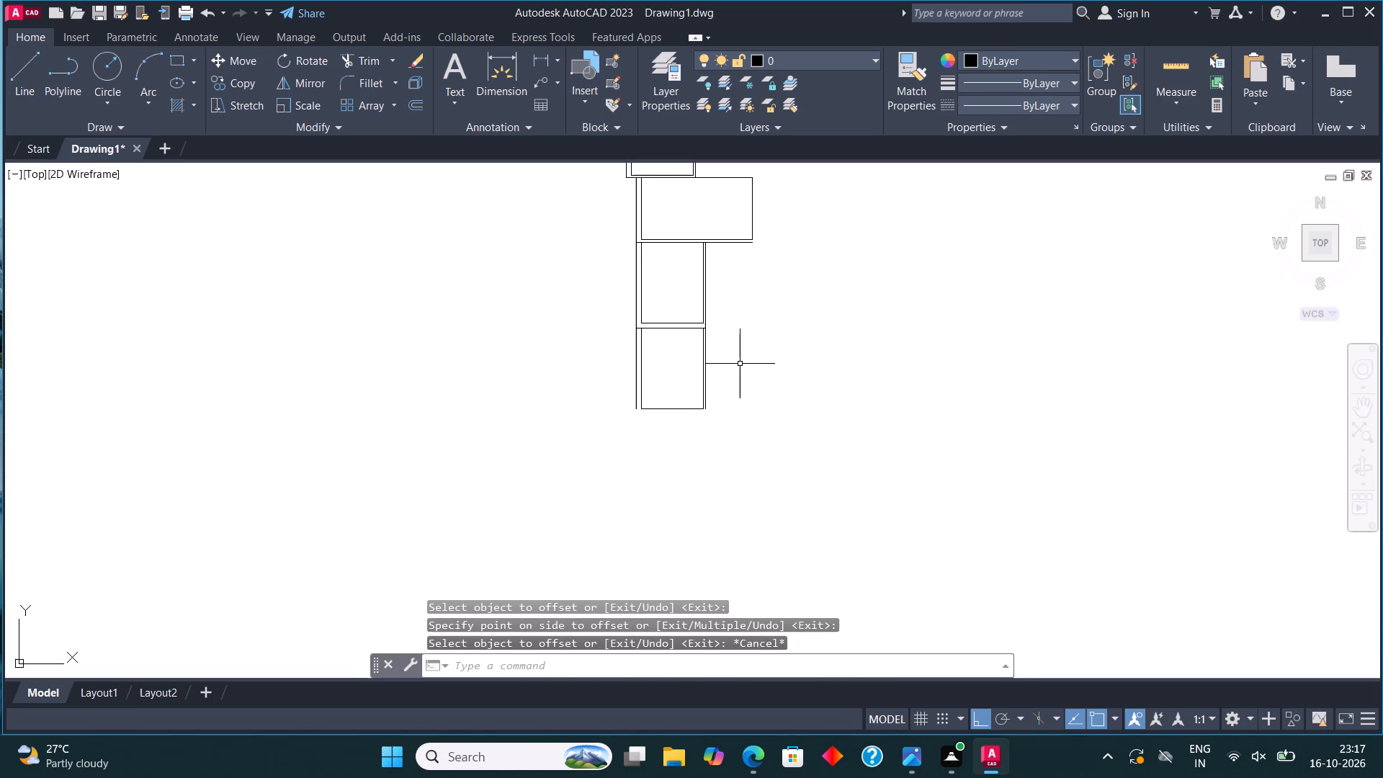
# Offset the lowest room's bottom wall line 4.5" downward.
pyautogui.click(656, 408)
pyautogui.click(415, 102)
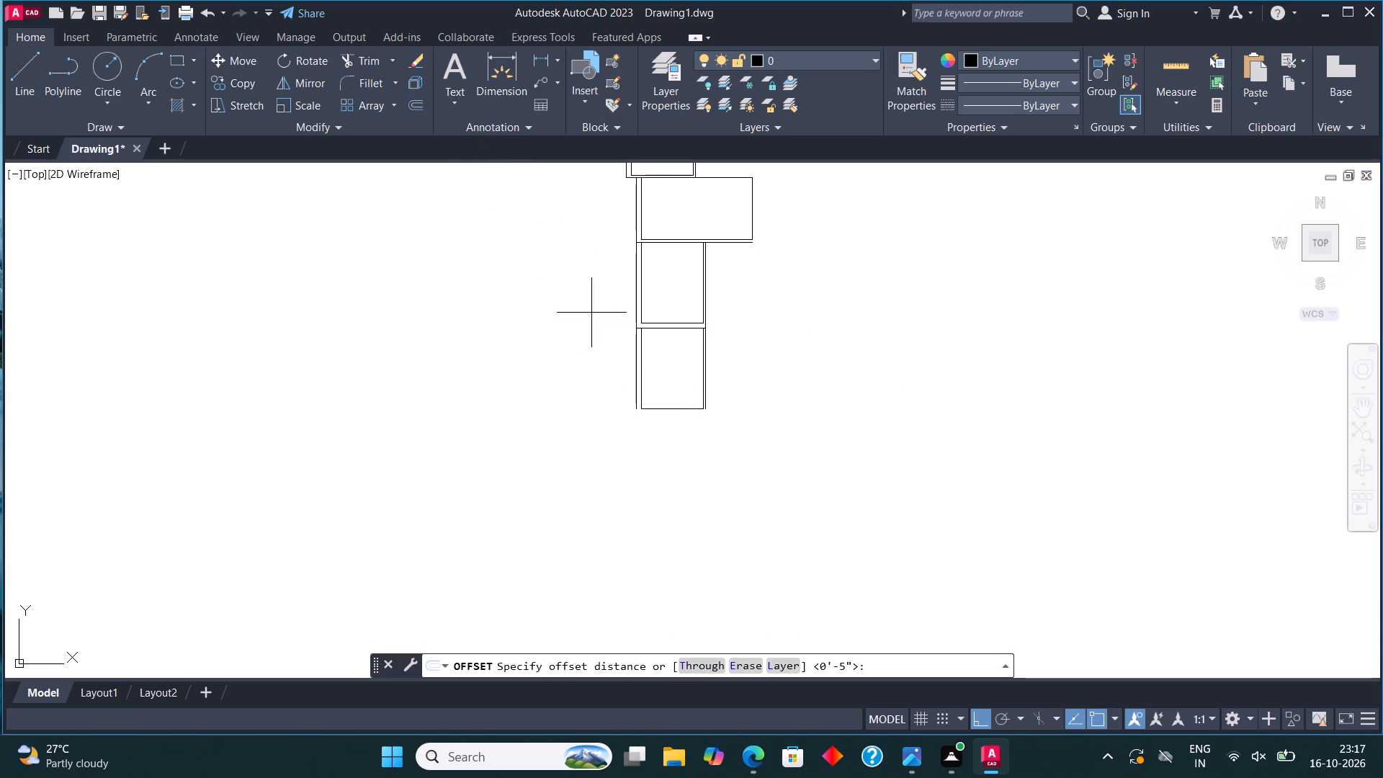
pyautogui.click(666, 409)
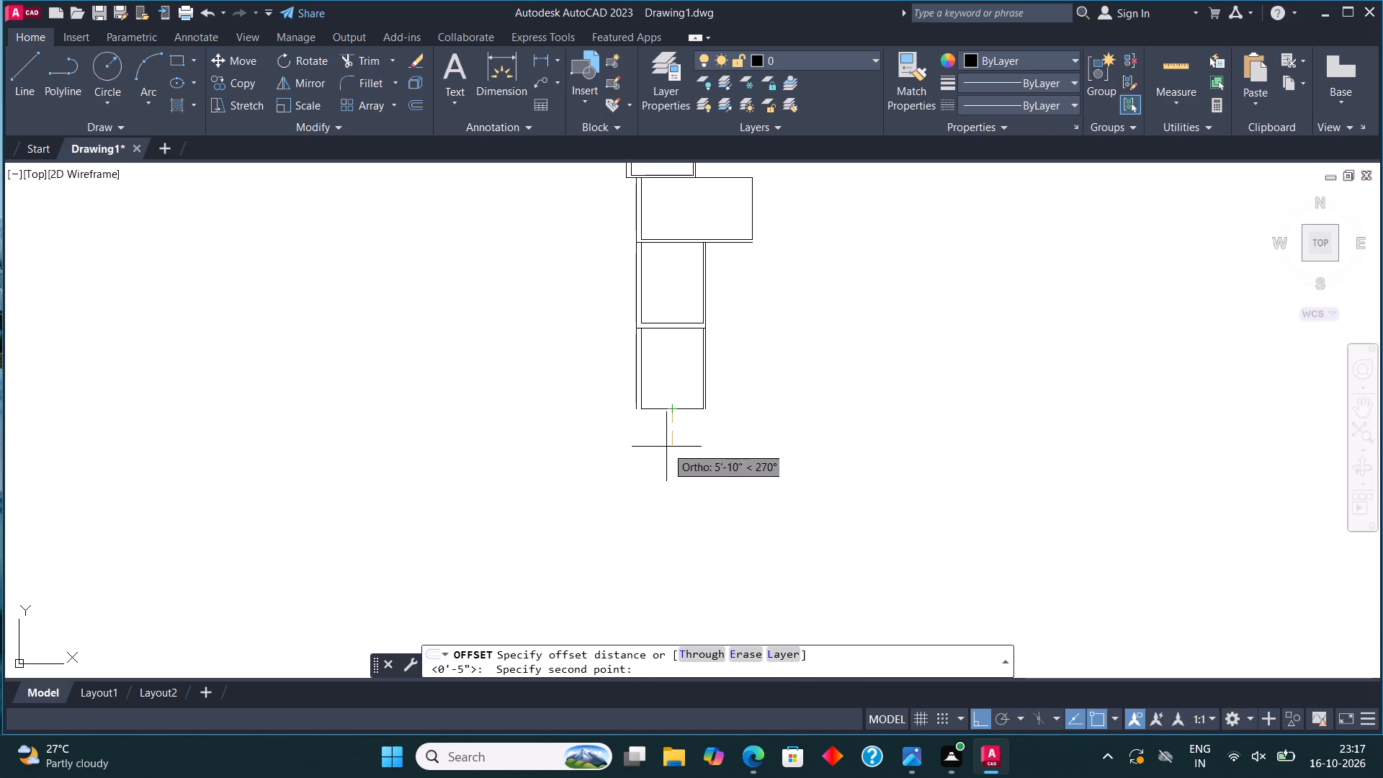
pyautogui.write('4.5"')
pyautogui.press('Return')
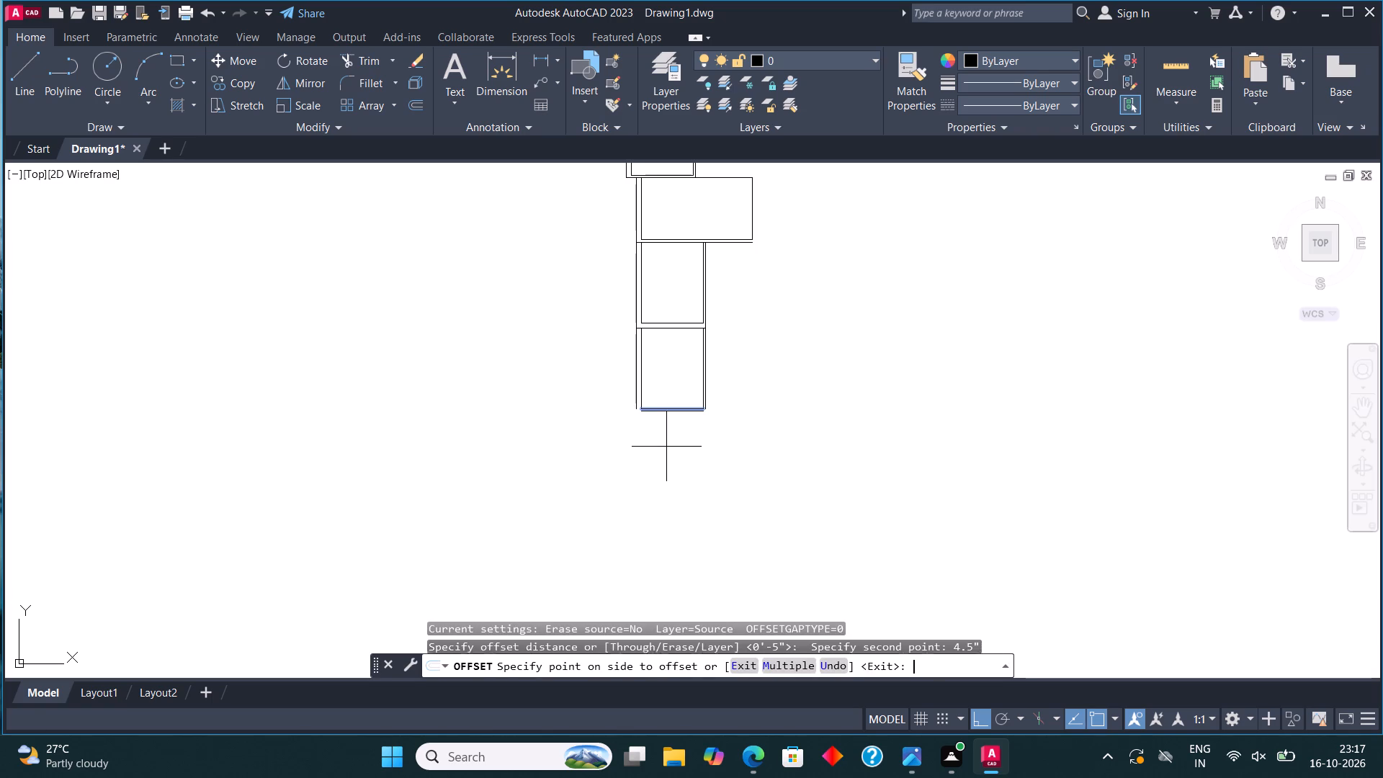
pyautogui.moveTo(666, 473); pyautogui.dragTo(668, 483)
pyautogui.scroll(3, 677, 401)
pyautogui.press('Escape')
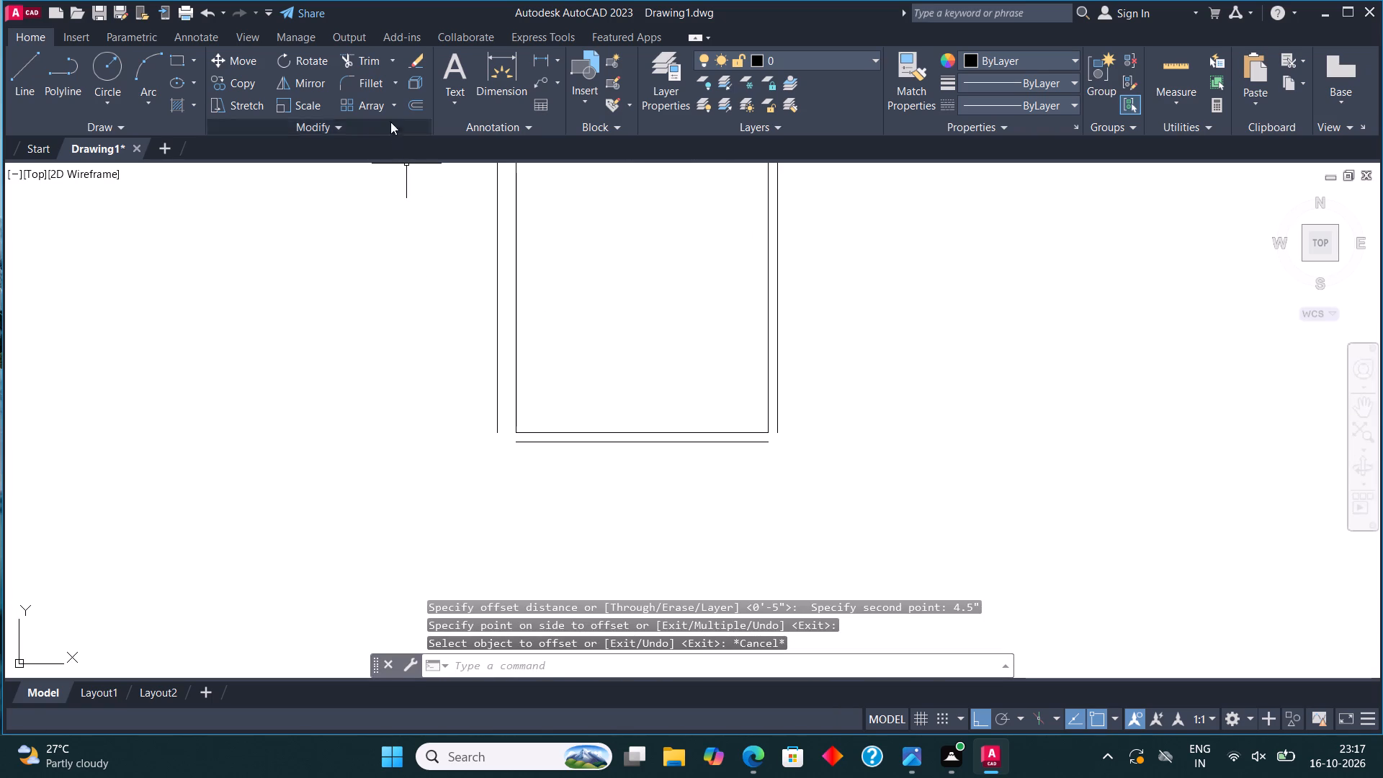
# Fillet the new outer bottom line with the outer left and outer right wall lines to close both corners.
pyautogui.click(362, 85)
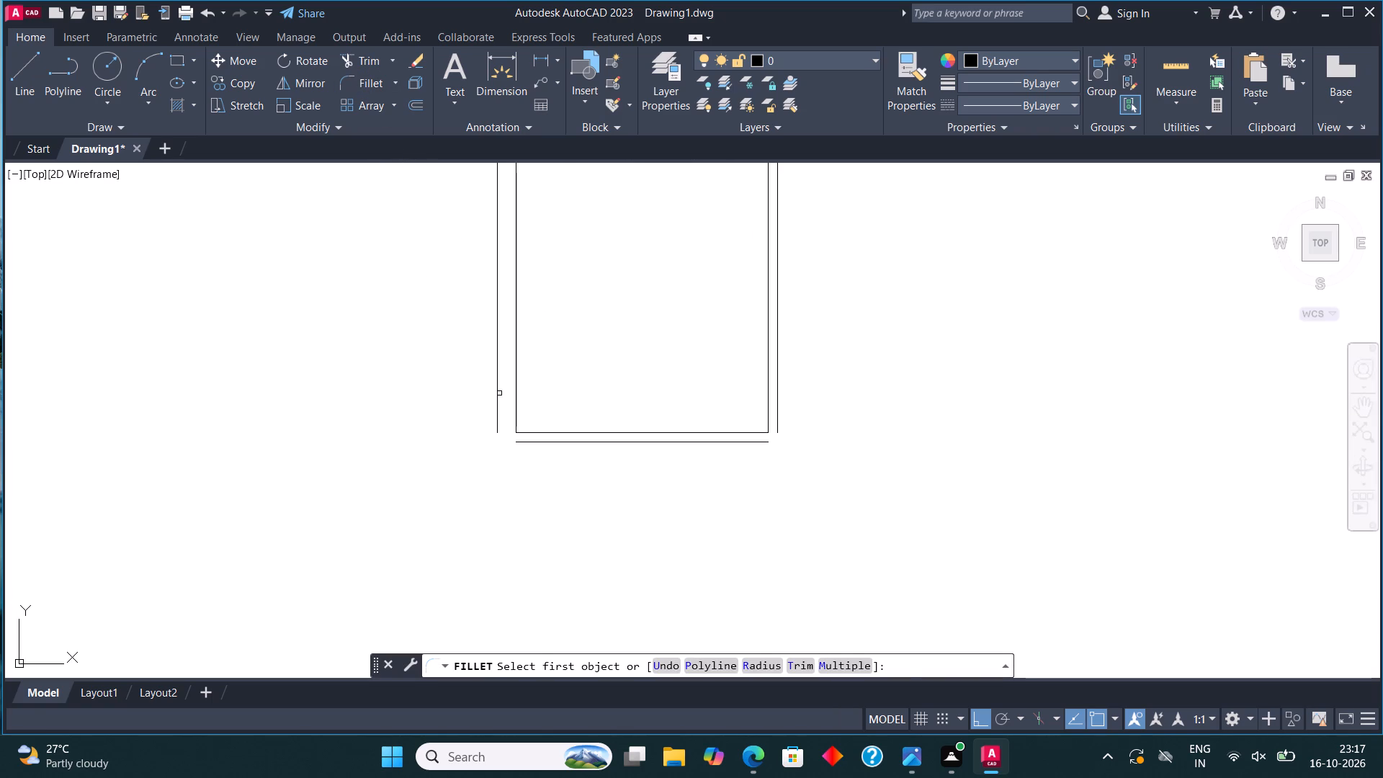
pyautogui.click(499, 392)
pyautogui.click(522, 443)
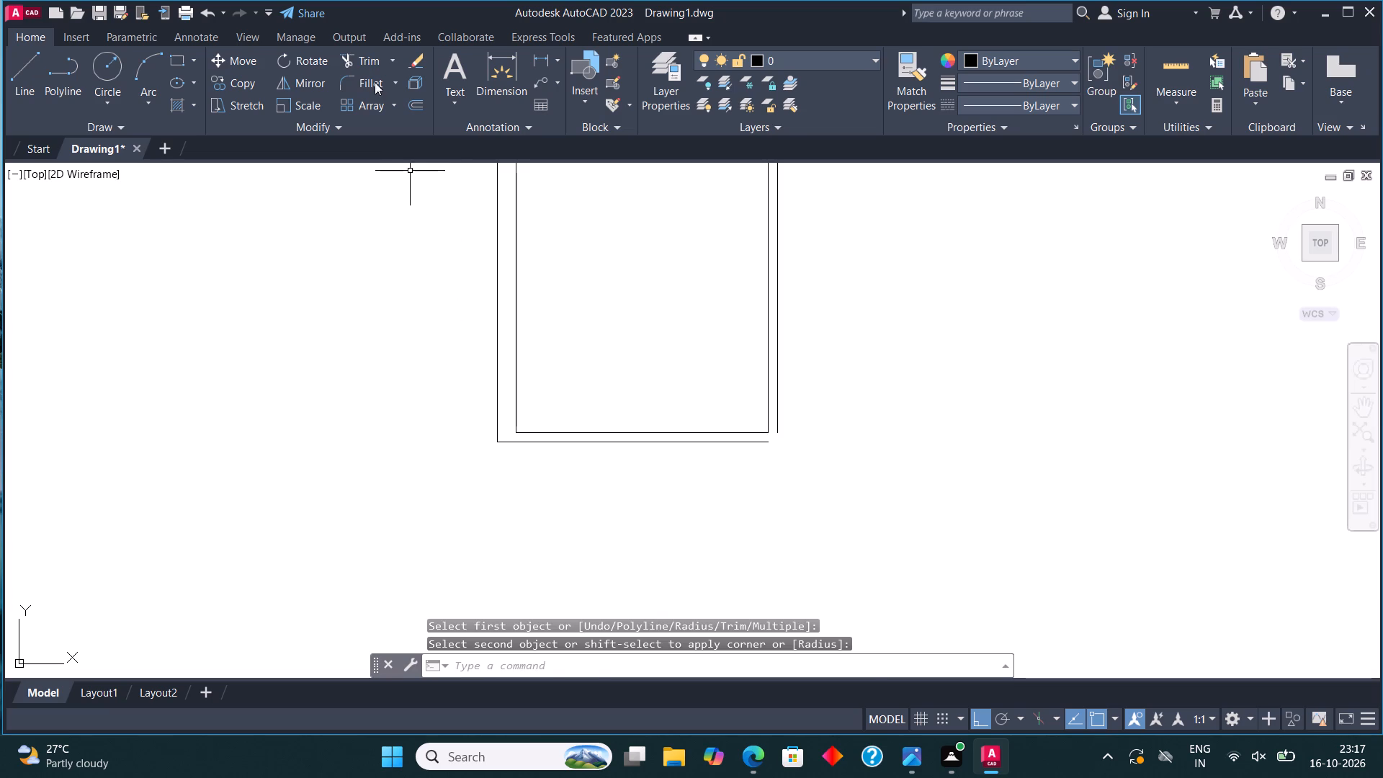
pyautogui.click(368, 77)
pyautogui.click(700, 442)
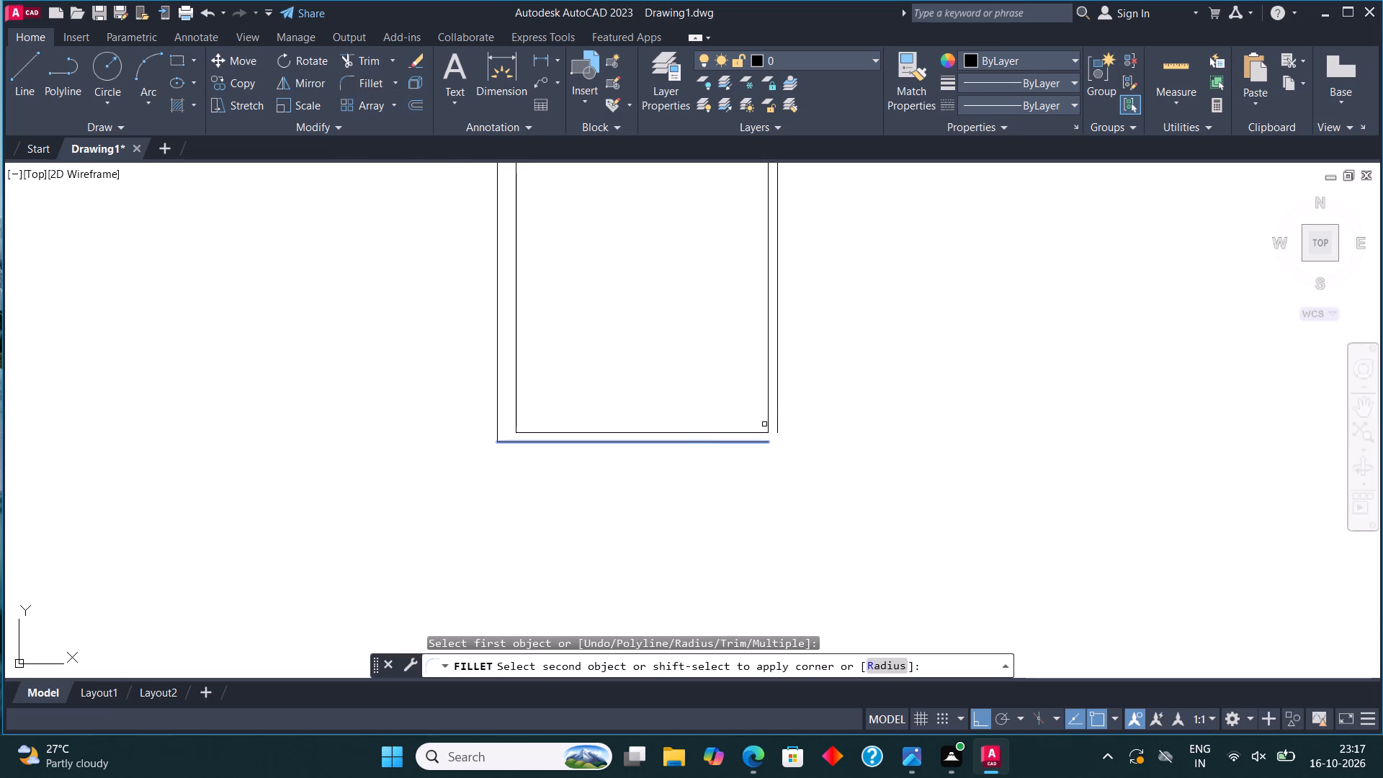
pyautogui.click(778, 405)
# Draw a 10' vertical line downward from the lowest room's outer bottom-left corner.
pyautogui.scroll(-5, 679, 370)
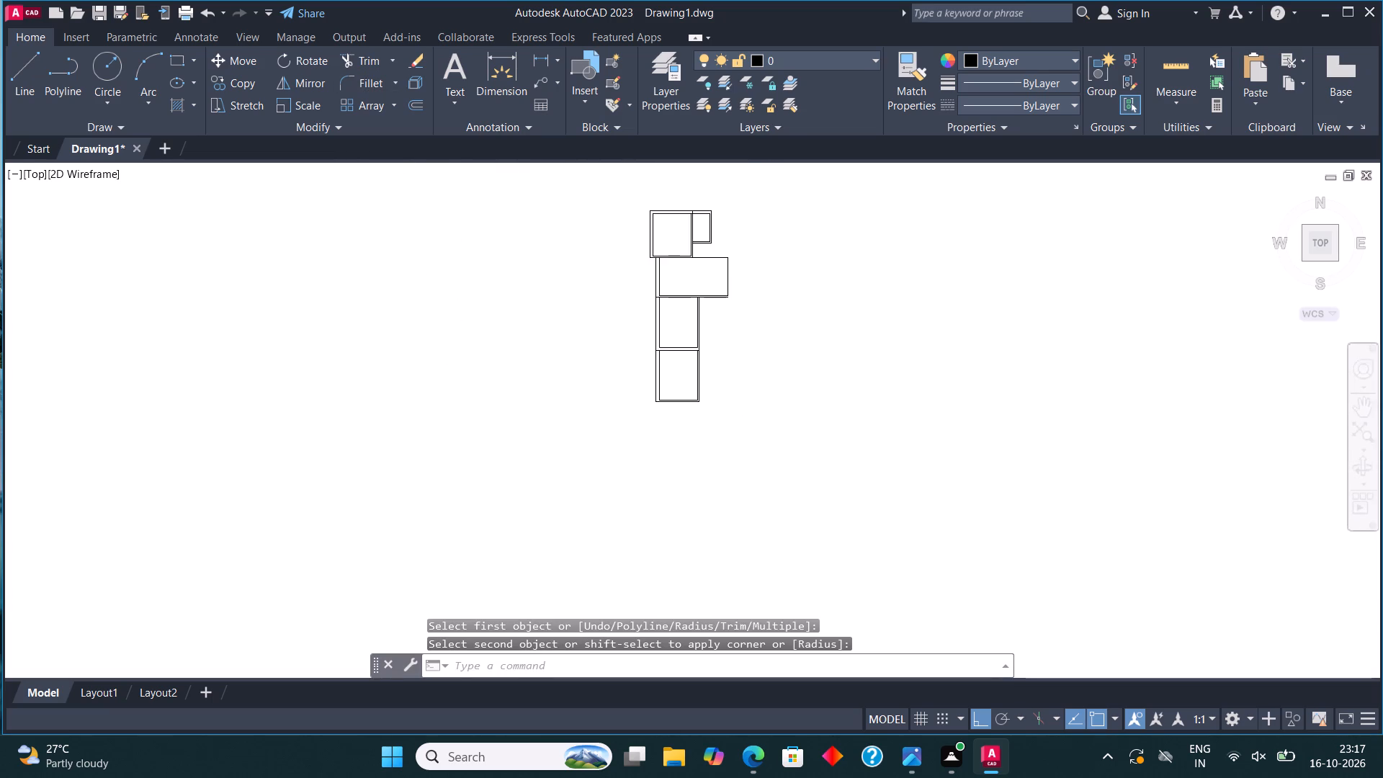
pyautogui.middleClick(692, 414)
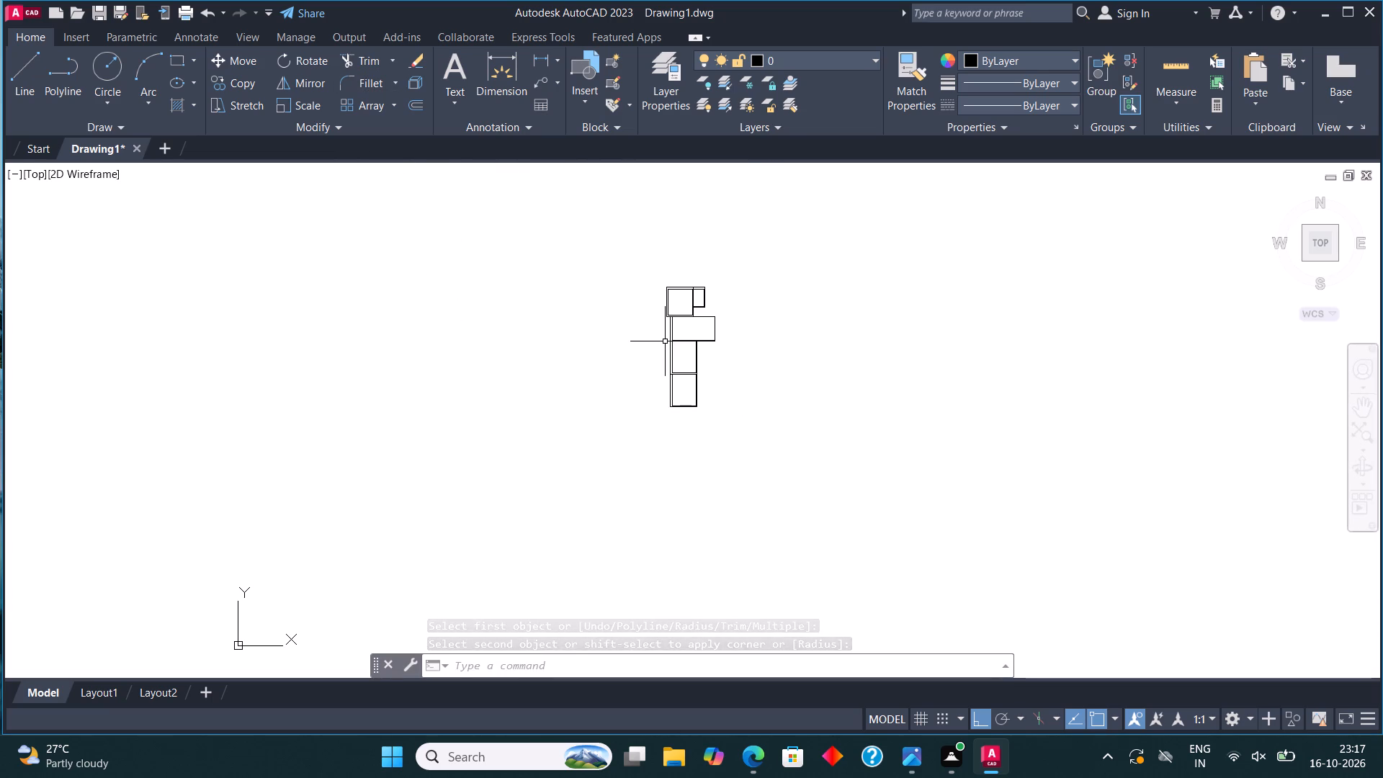
pyautogui.click(18, 68)
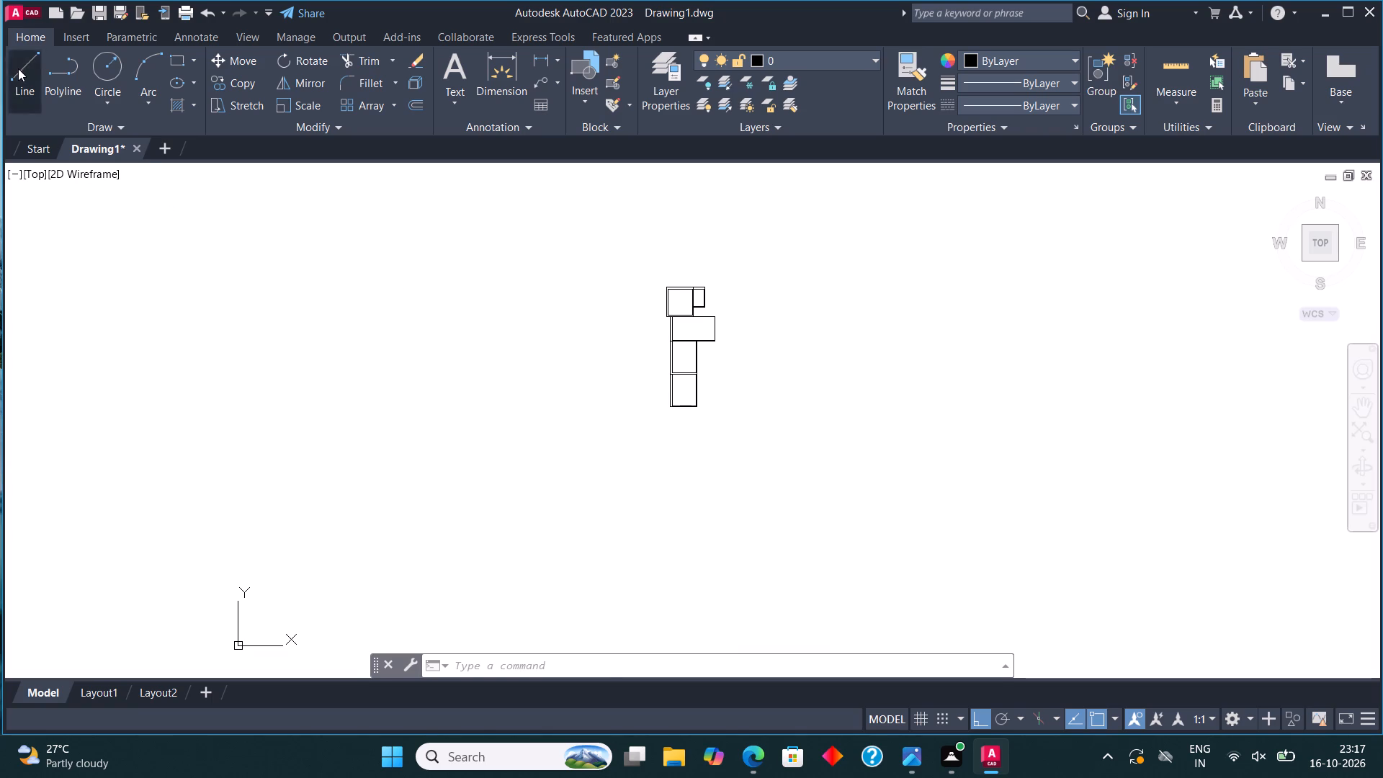
pyautogui.scroll(2, 666, 417)
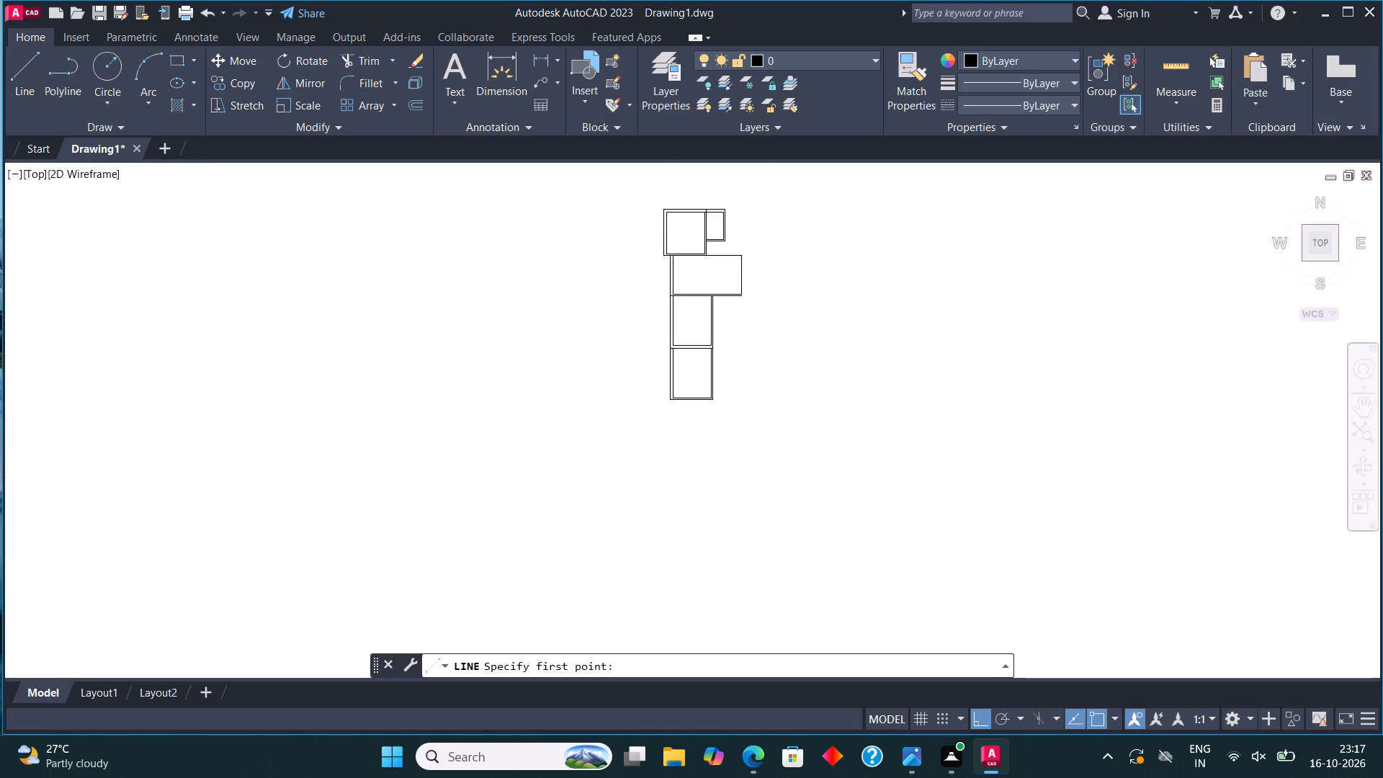
pyautogui.scroll(1, 666, 417)
pyautogui.click(668, 362)
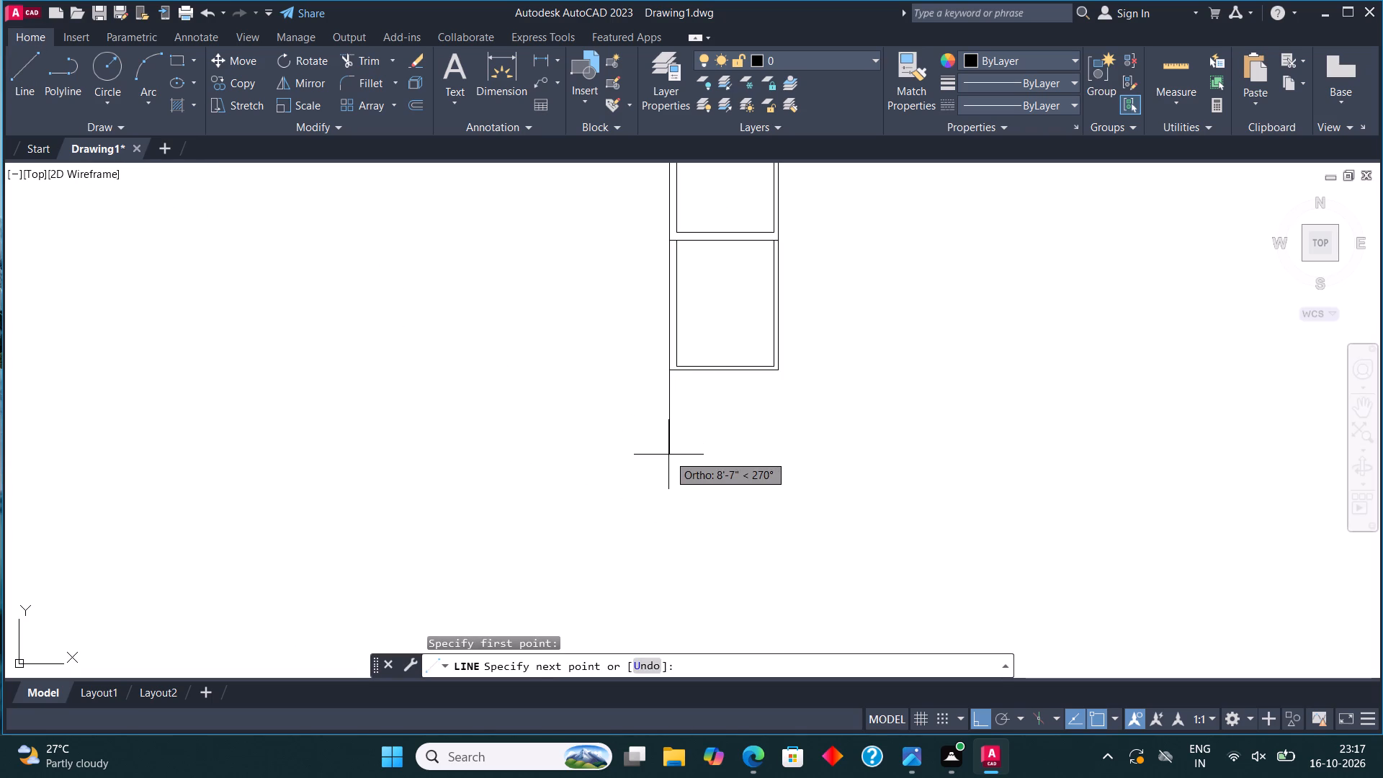
pyautogui.write("10'")
pyautogui.press('Return')
pyautogui.press('Escape')
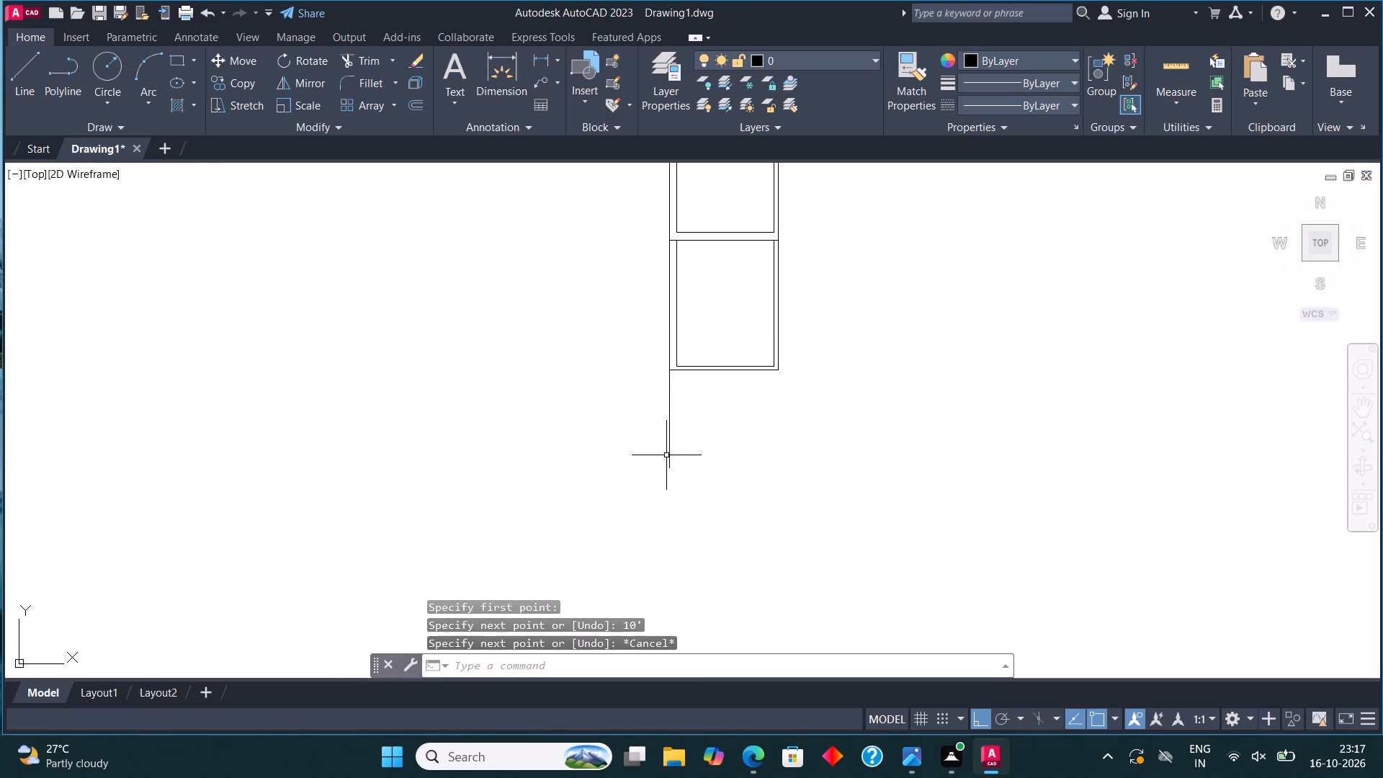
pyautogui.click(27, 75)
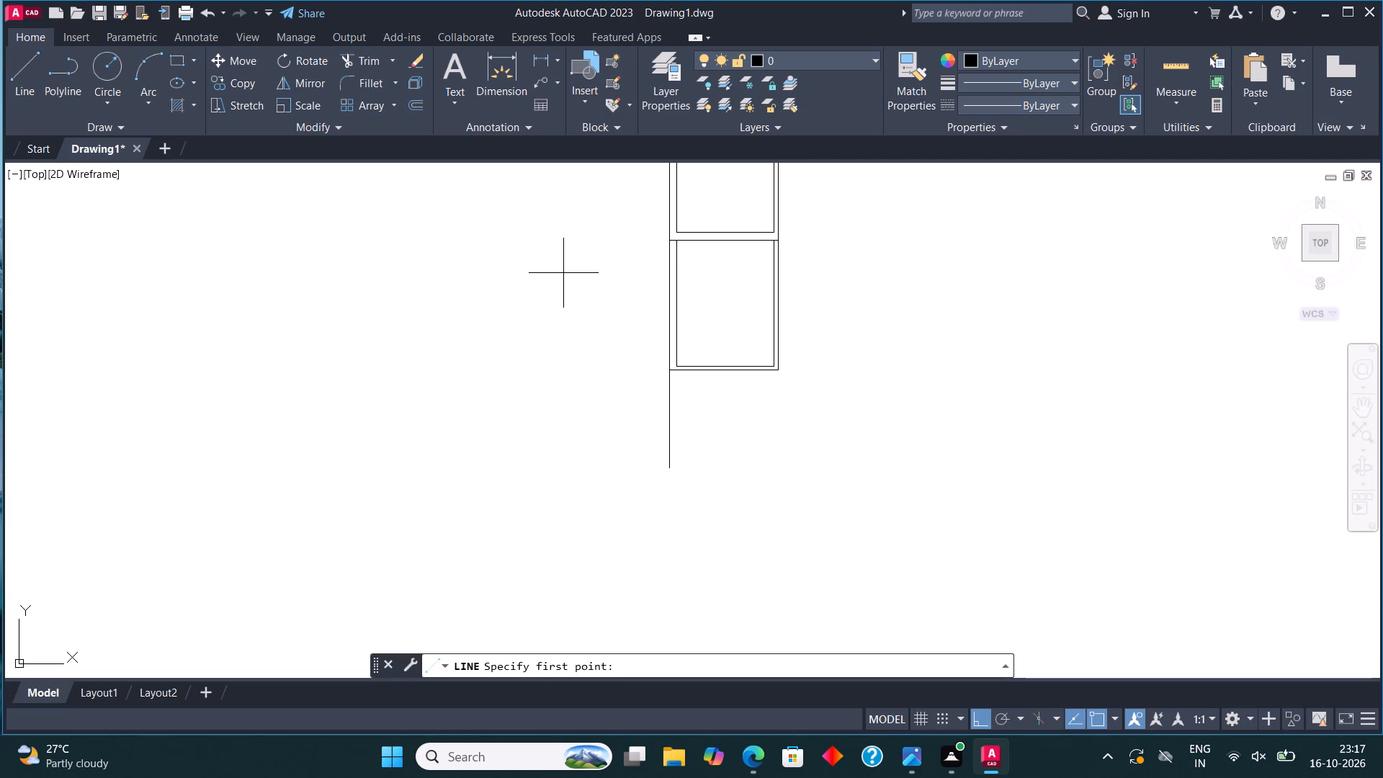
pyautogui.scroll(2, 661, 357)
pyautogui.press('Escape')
# Offset the new 10' vertical line 9" to the right.
pyautogui.click(697, 523)
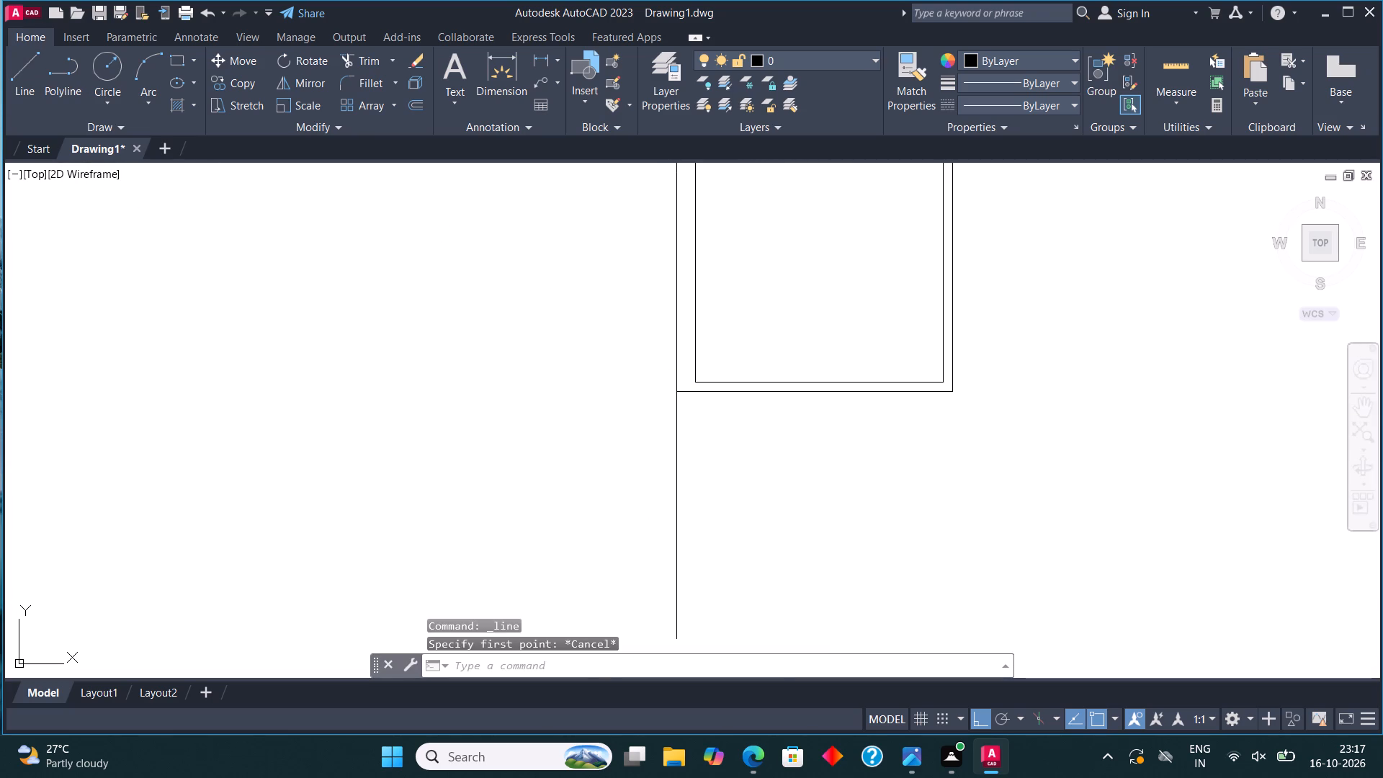
pyautogui.click(626, 503)
pyautogui.click(420, 102)
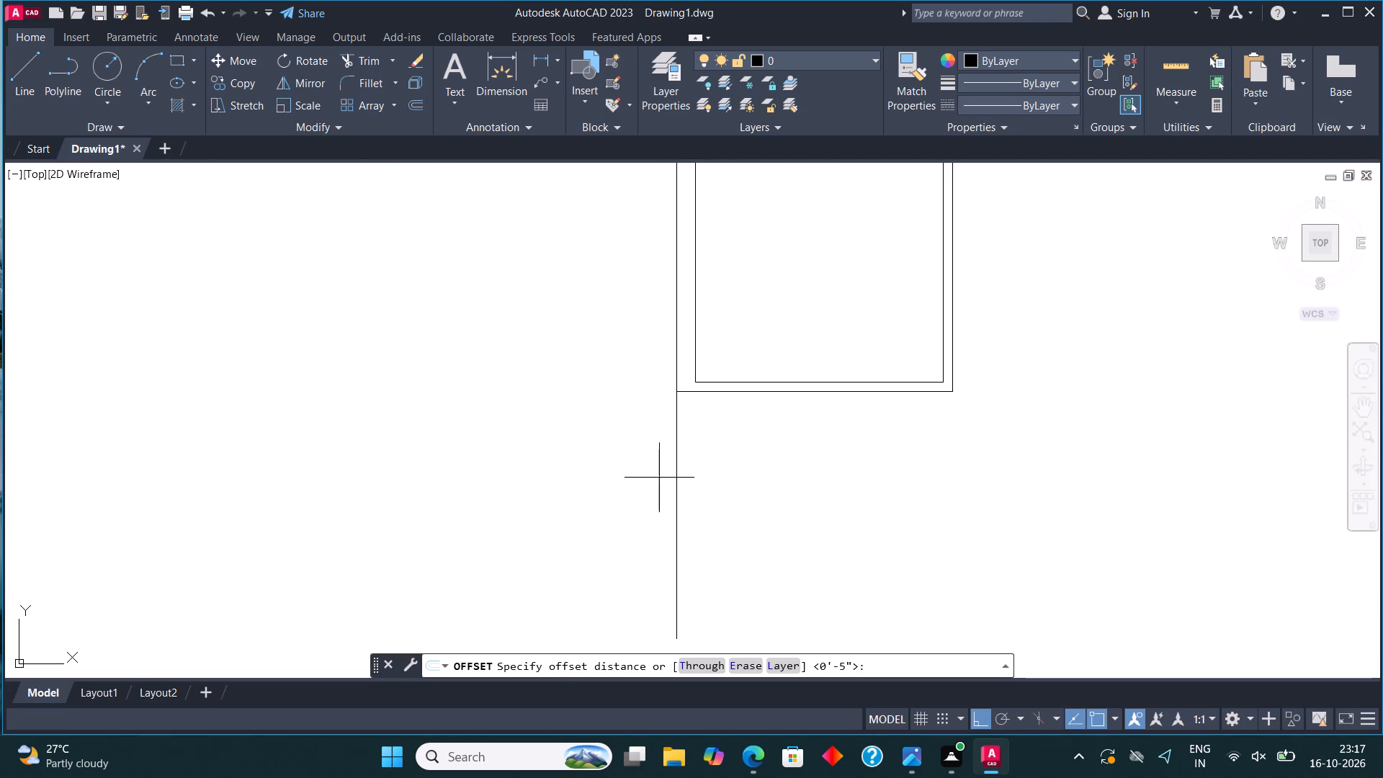
pyautogui.click(675, 501)
pyautogui.write('10')
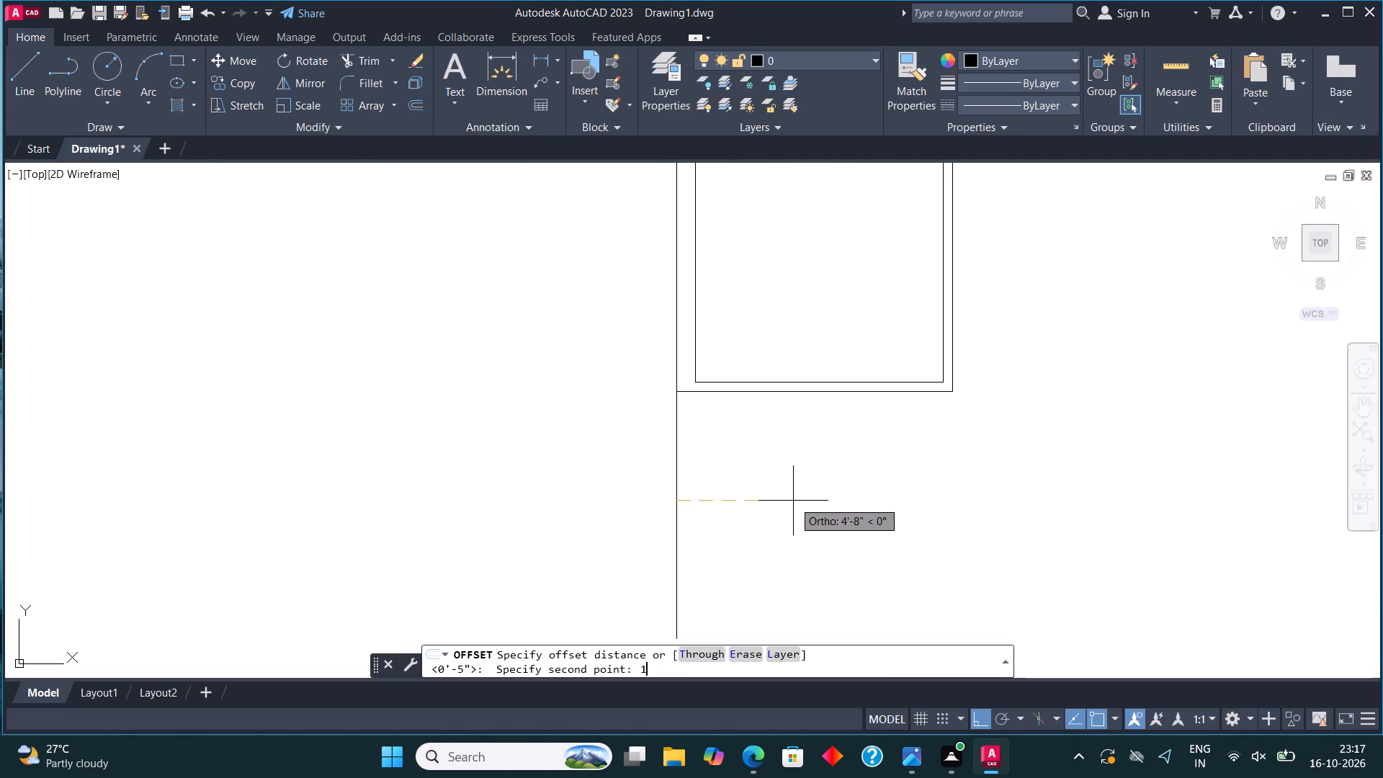
pyautogui.press('BackSpace')
pyautogui.press('BackSpace')
pyautogui.write('9"')
pyautogui.press('Return')
pyautogui.click(815, 444)
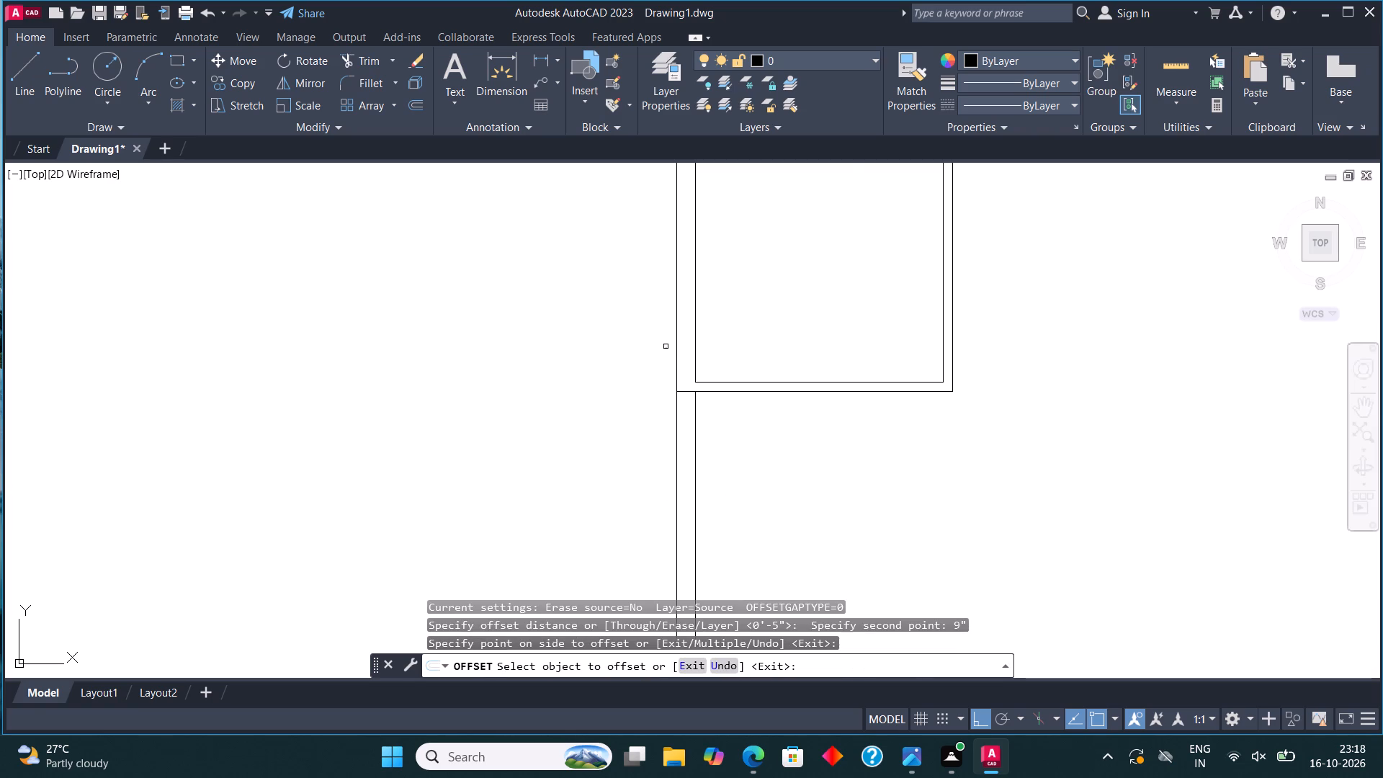
pyautogui.scroll(-2, 699, 406)
pyautogui.moveTo(708, 425); pyautogui.dragTo(576, 342, button='middle')
pyautogui.press('Escape')
# From the inner line's lower end, draw lines 17'10.5" right, 10' up, and back left to the outer bottom-right corner of the room above.
pyautogui.click(32, 81)
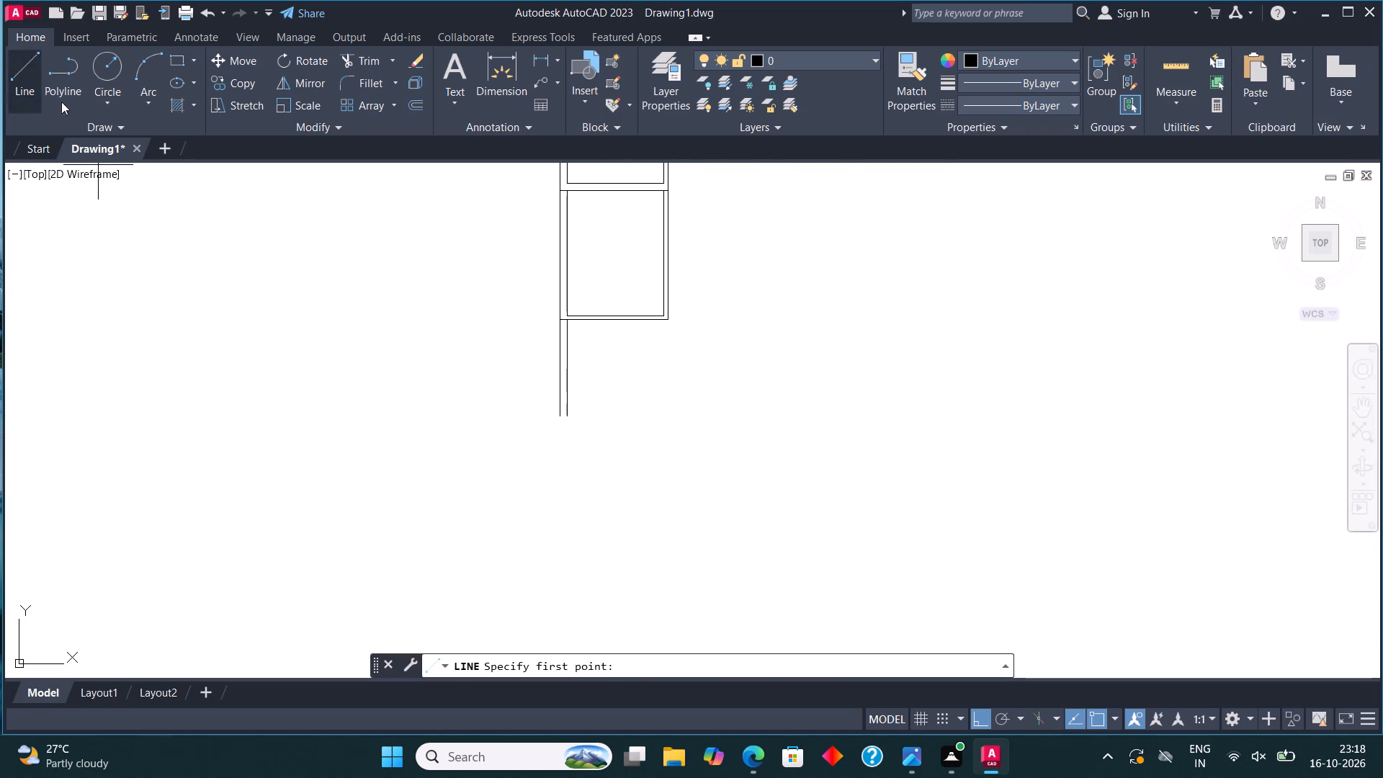
pyautogui.click(573, 413)
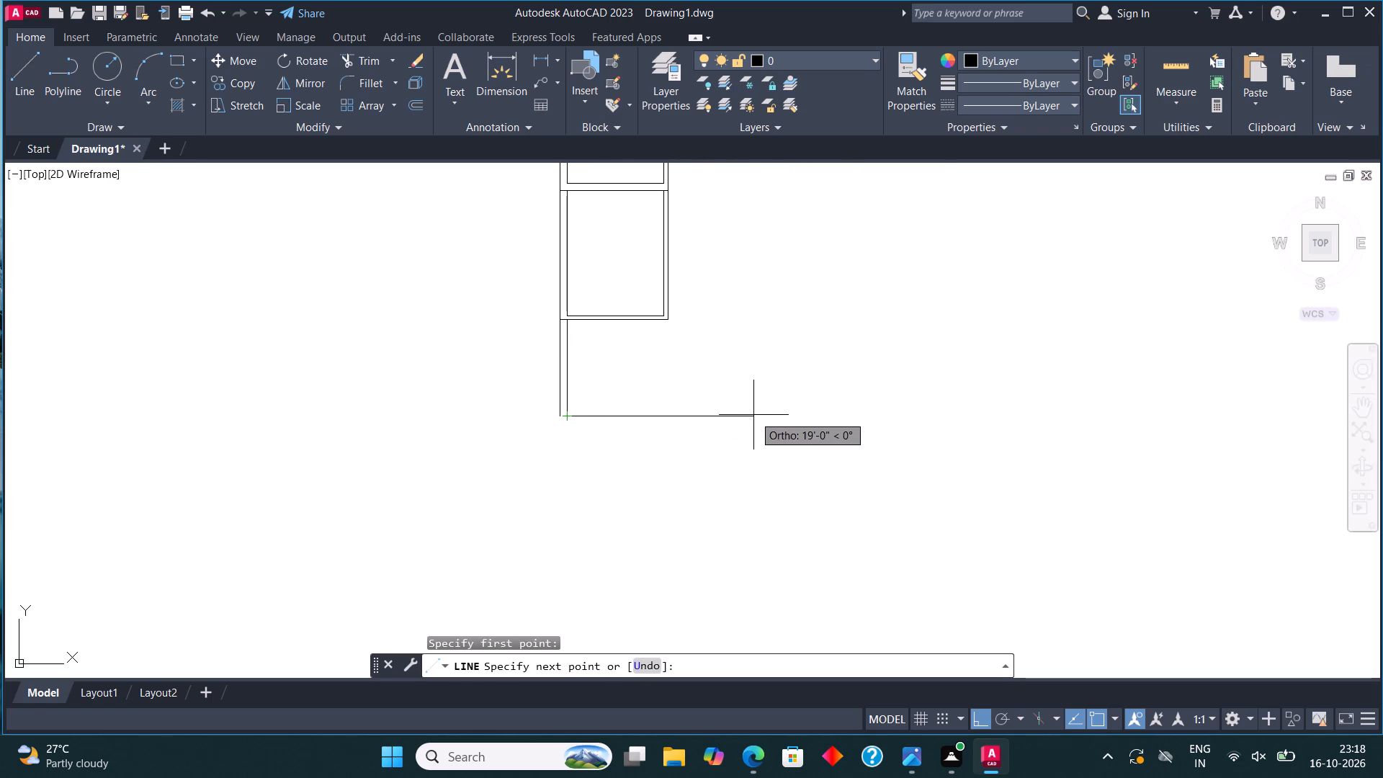
pyautogui.write("17'")
pyautogui.write('10.5"')
pyautogui.press('Return')
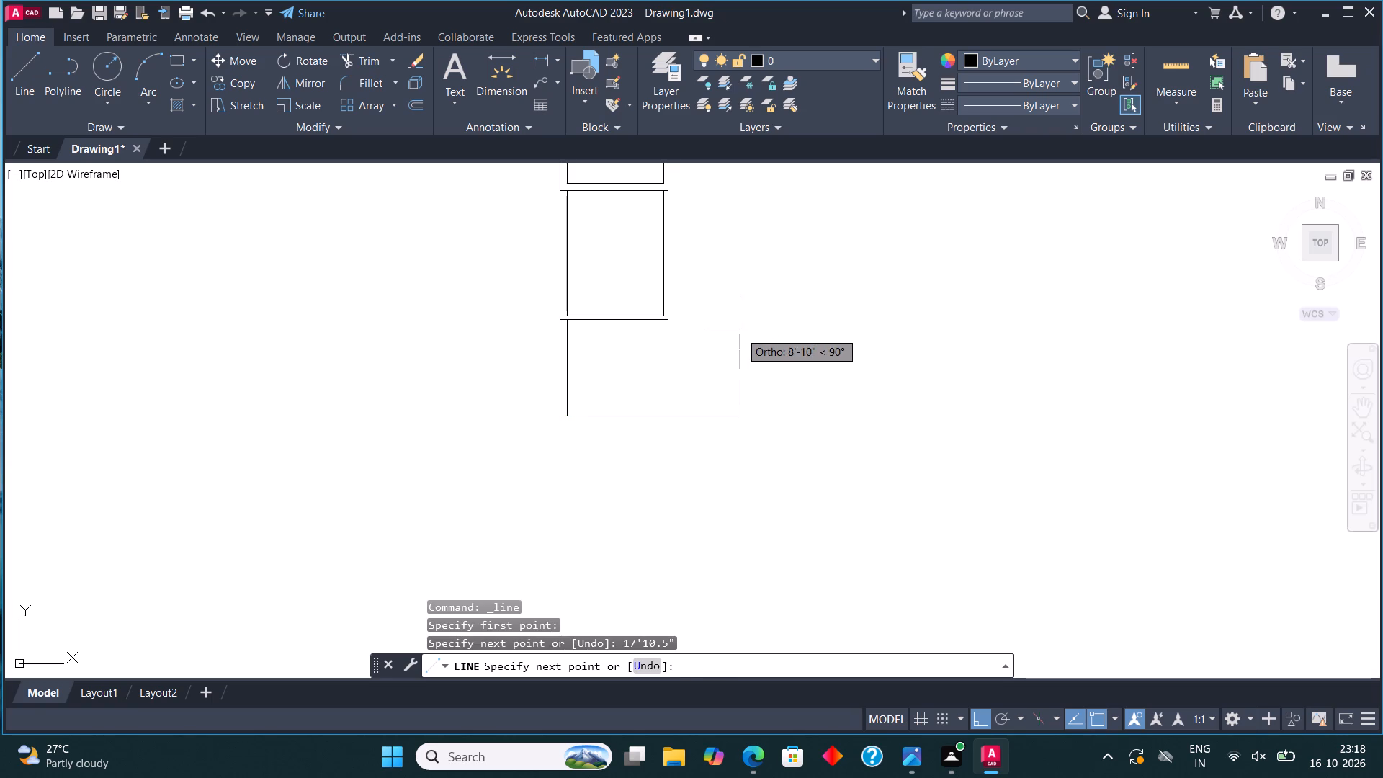
pyautogui.write("10'")
pyautogui.press('Return')
pyautogui.scroll(2, 675, 326)
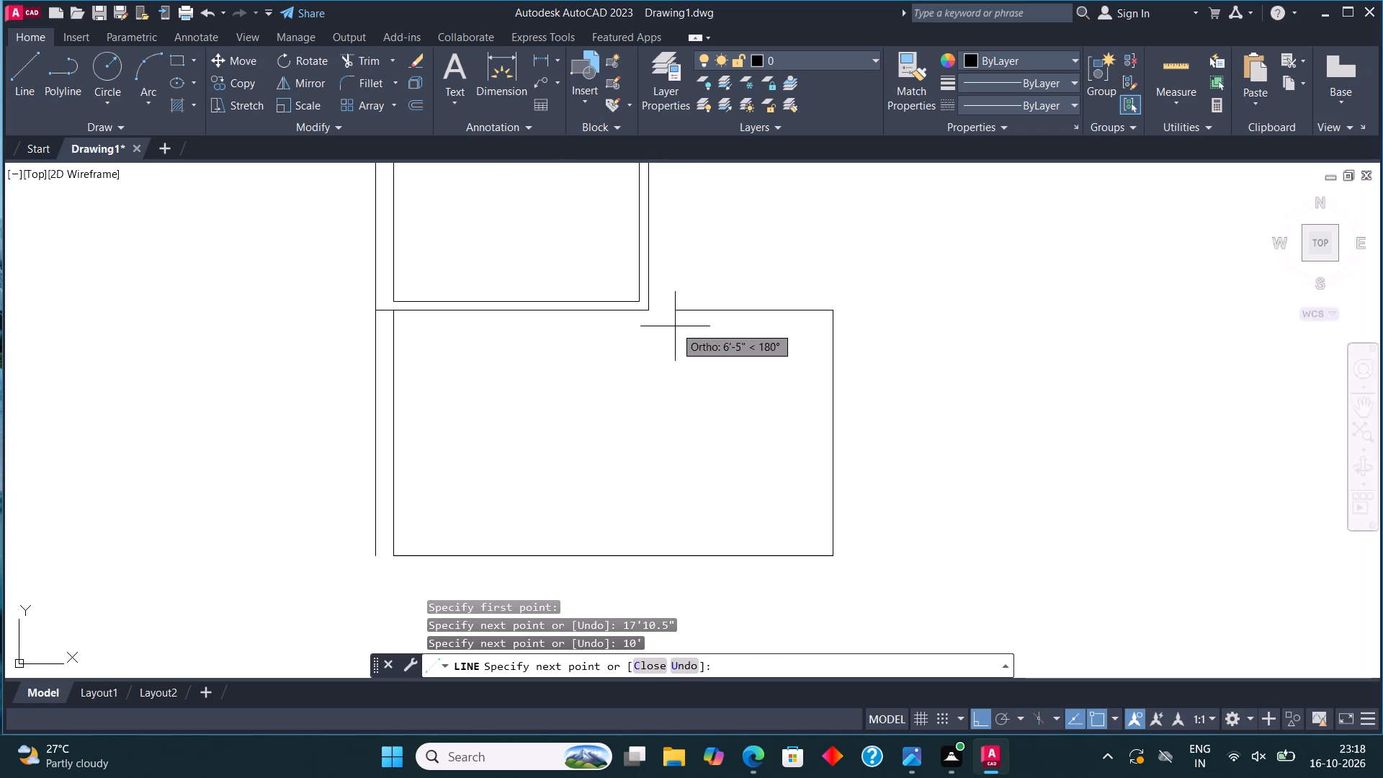
pyautogui.click(647, 308)
pyautogui.scroll(-2, 652, 306)
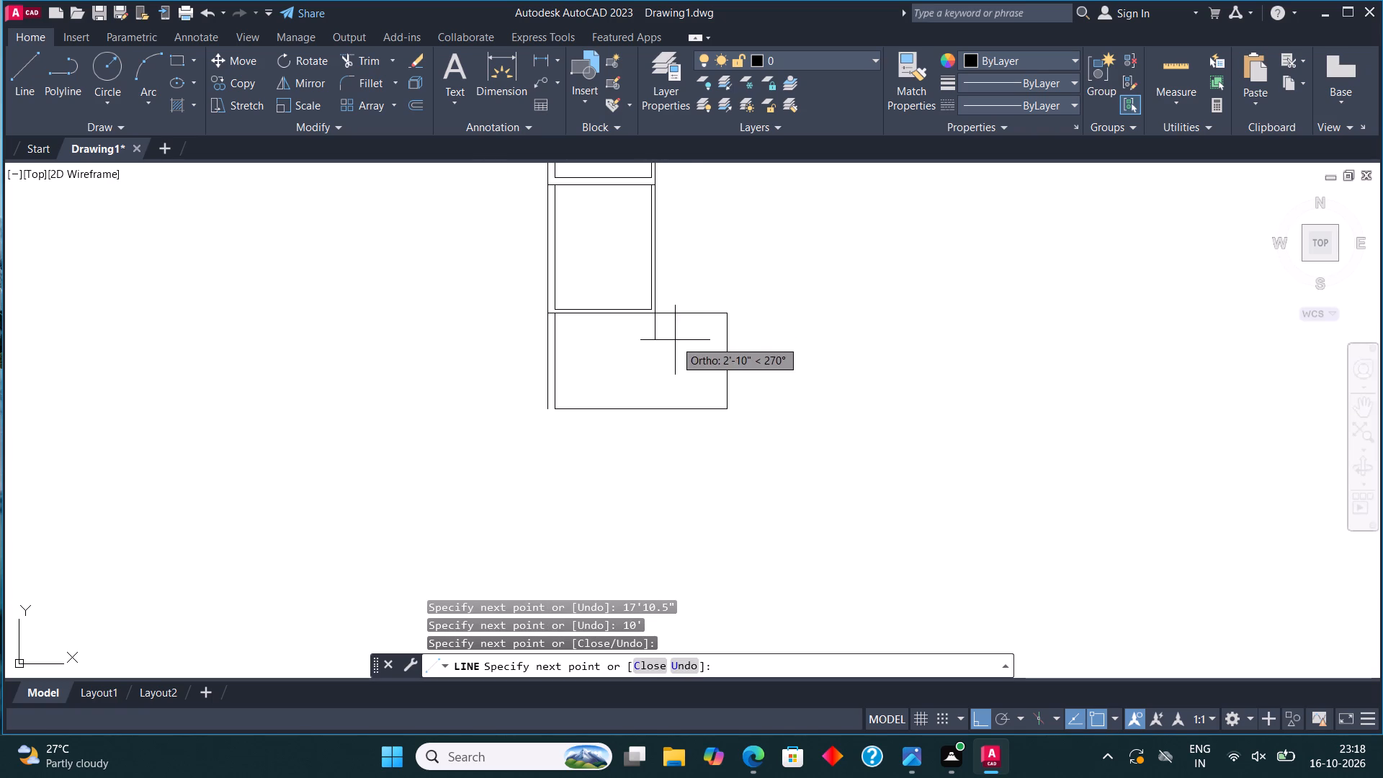
pyautogui.press('Escape')
# Offset the bottom line of the new 17'10.5" room 4.5" downward.
pyautogui.click(669, 413)
pyautogui.click(658, 397)
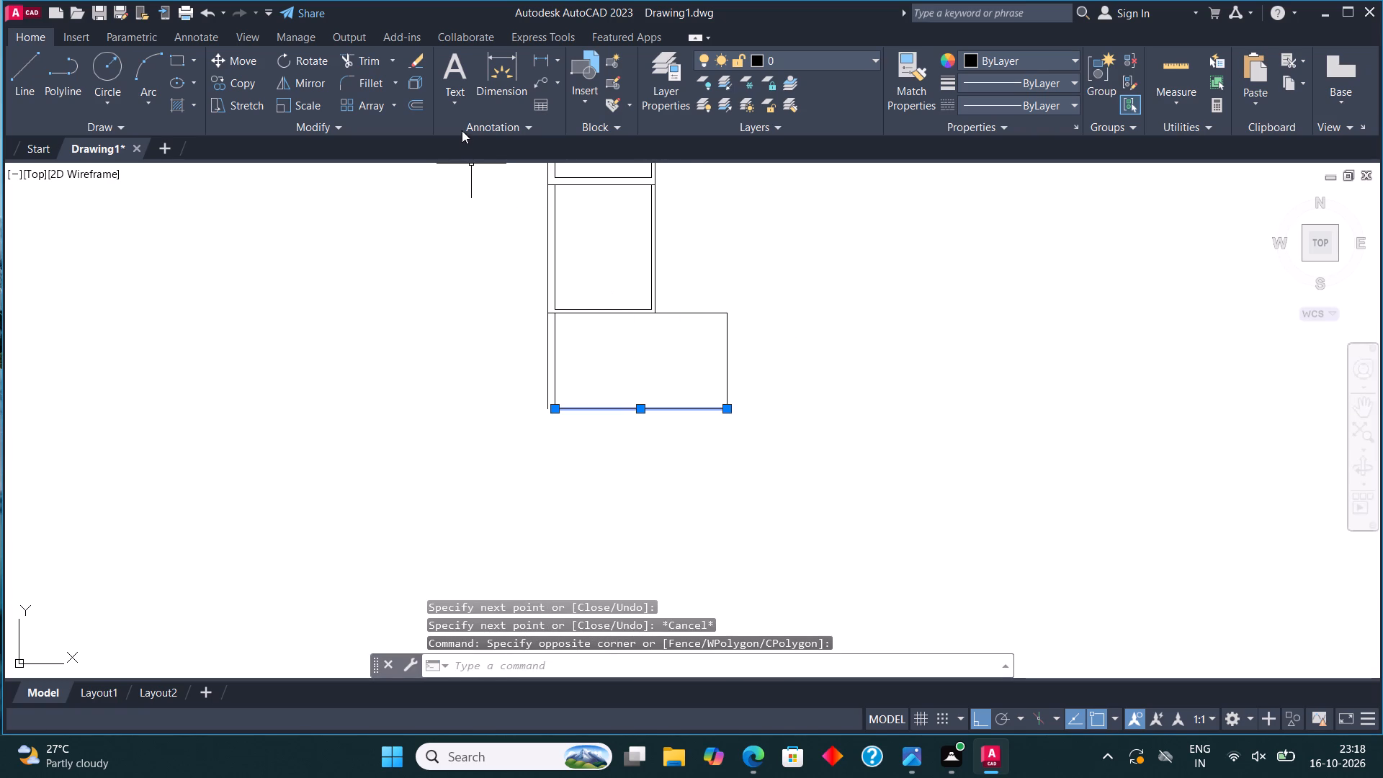
pyautogui.click(413, 105)
pyautogui.click(625, 412)
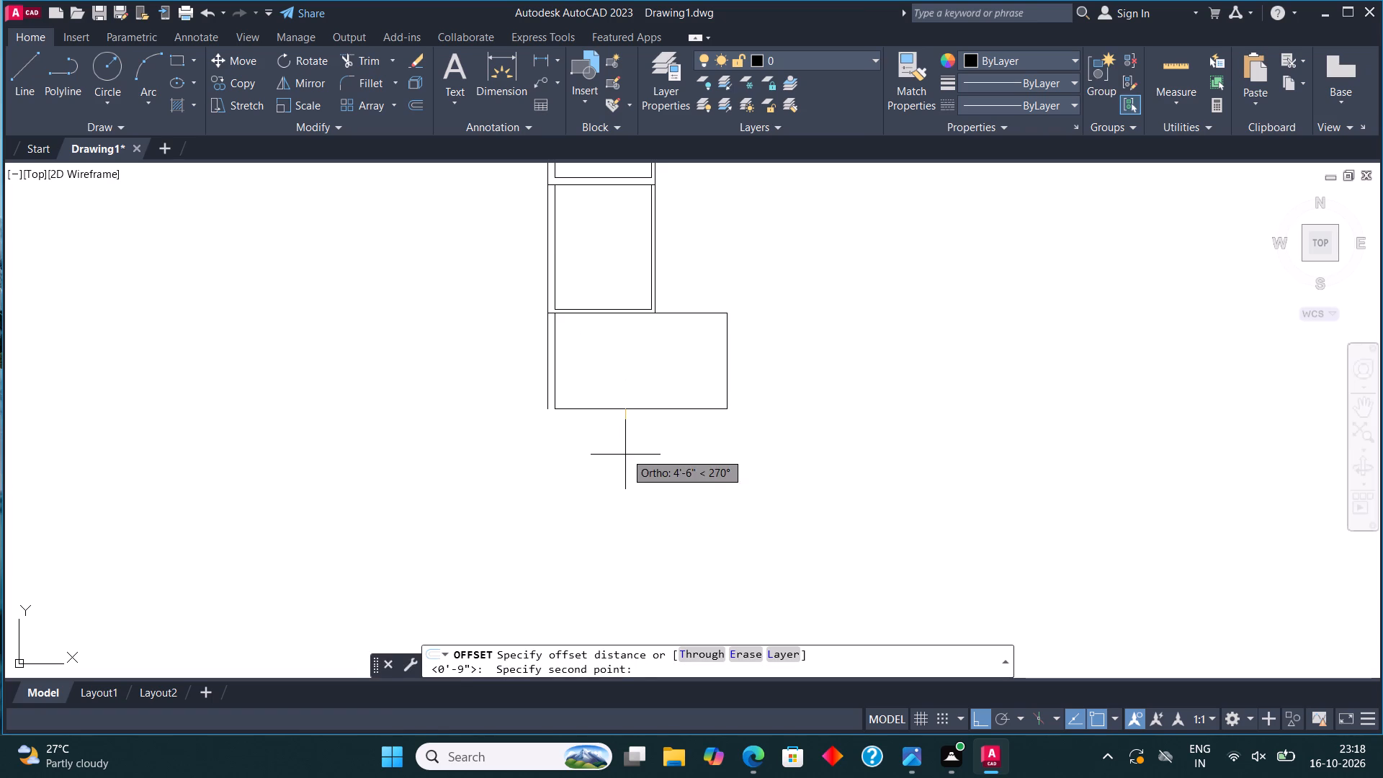
pyautogui.write('4.5"')
pyautogui.press('Return')
pyautogui.click(623, 458)
pyautogui.press('Escape')
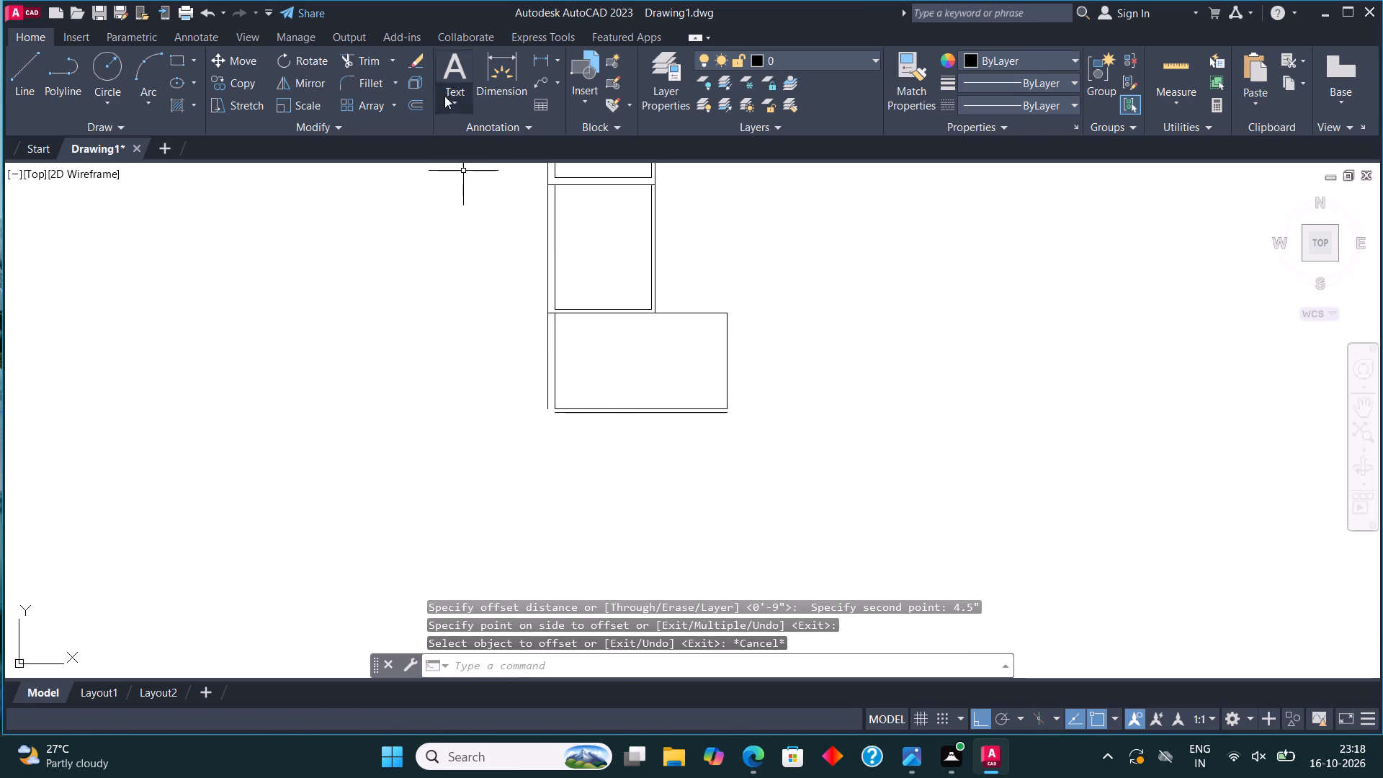
# Fillet the outer left wall line with the new outer bottom line to close the bottom-left corner.
pyautogui.click(359, 81)
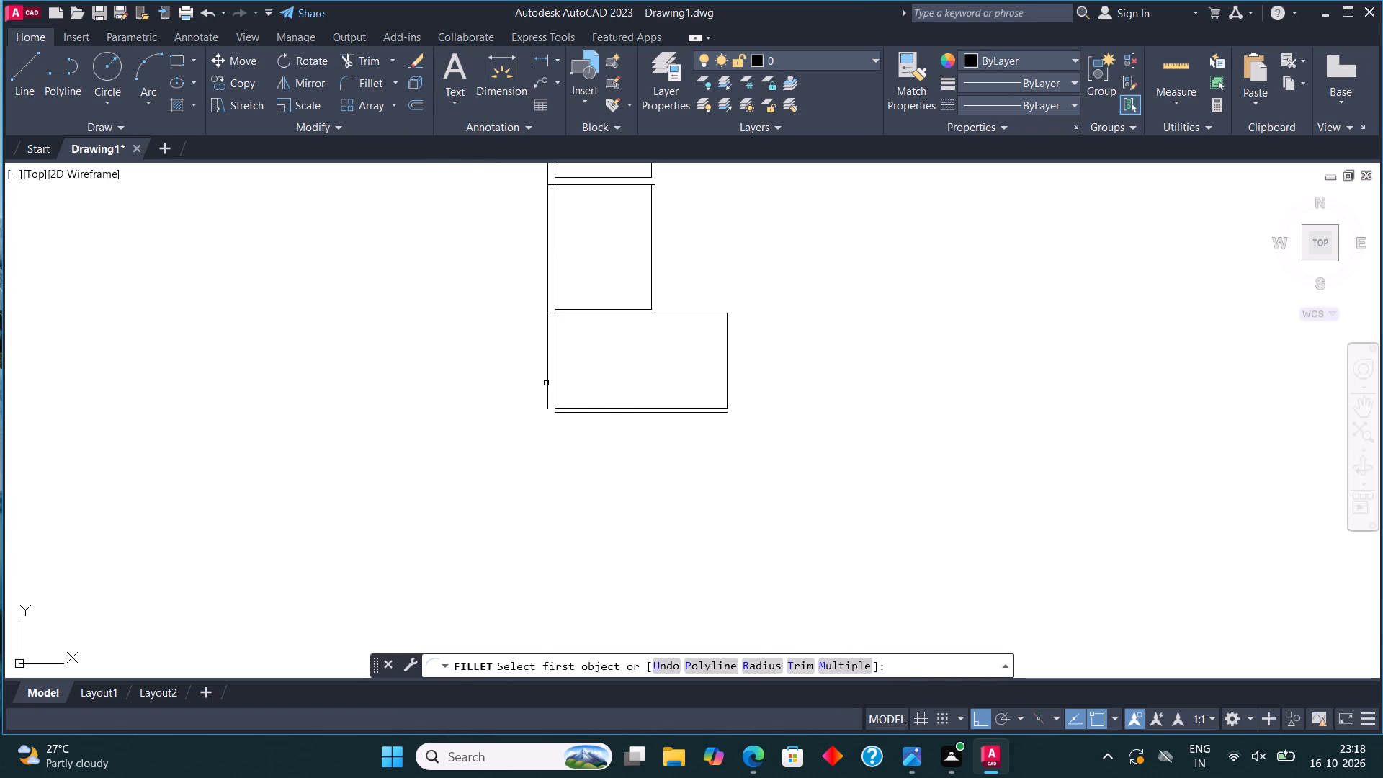
pyautogui.click(545, 382)
pyautogui.click(564, 411)
pyautogui.press('Escape')
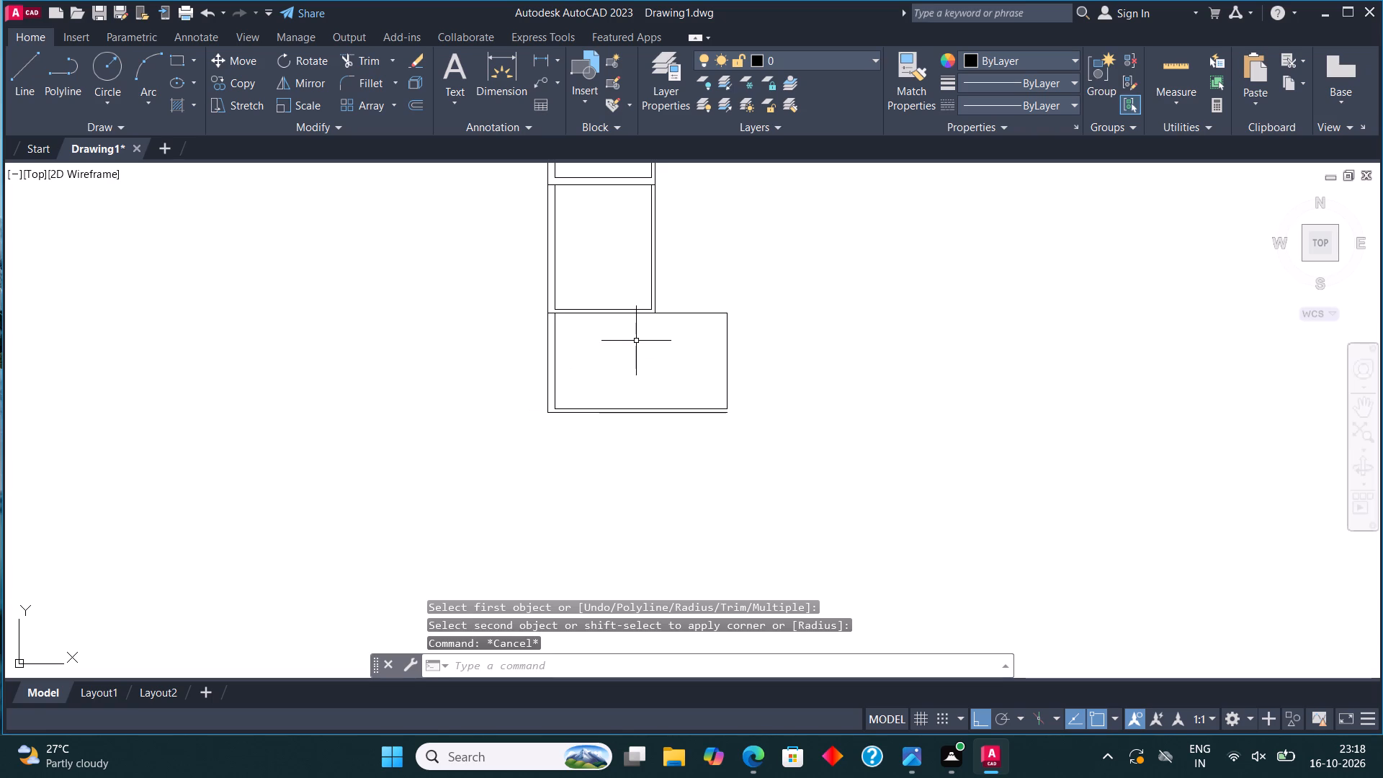
# Draw an 11' vertical line downward from the 17'10.5" room's outer bottom-left corner.
pyautogui.click(27, 79)
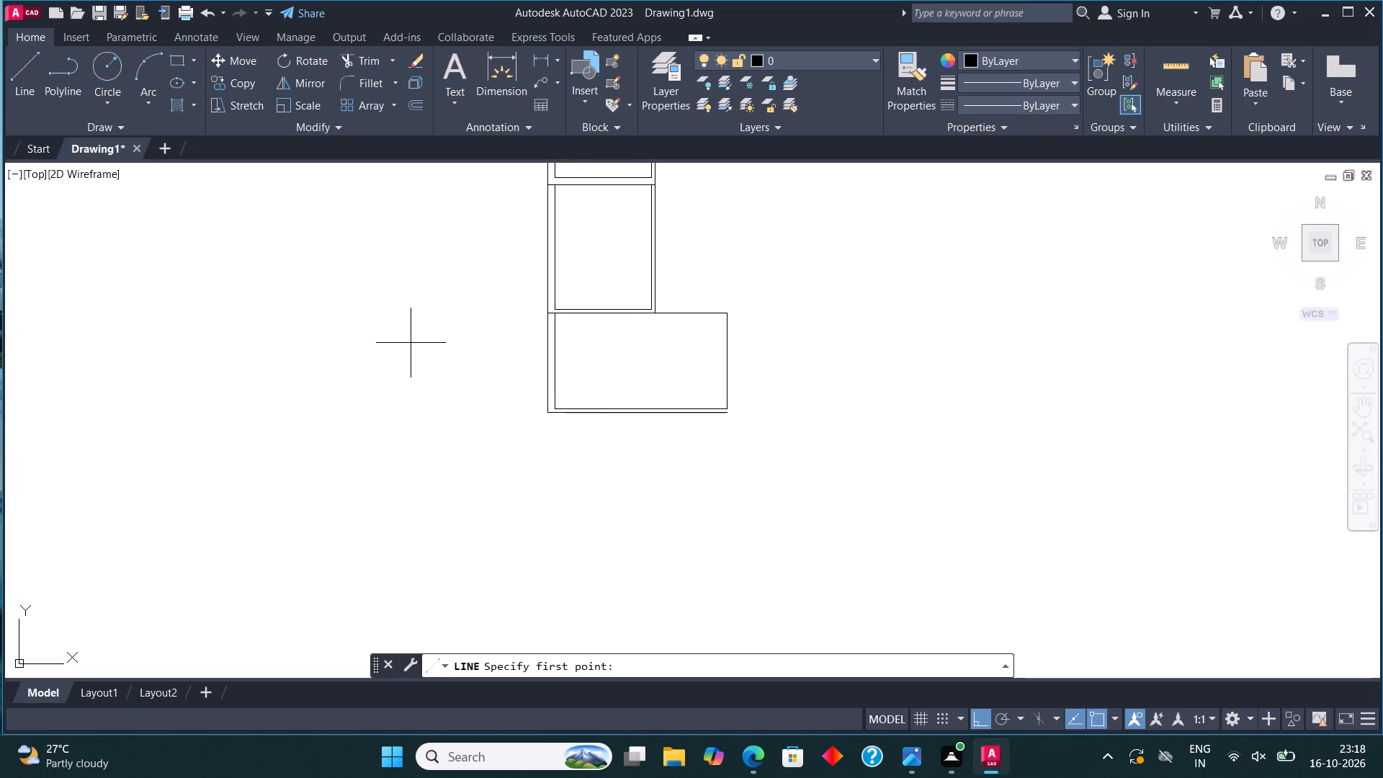
pyautogui.click(542, 414)
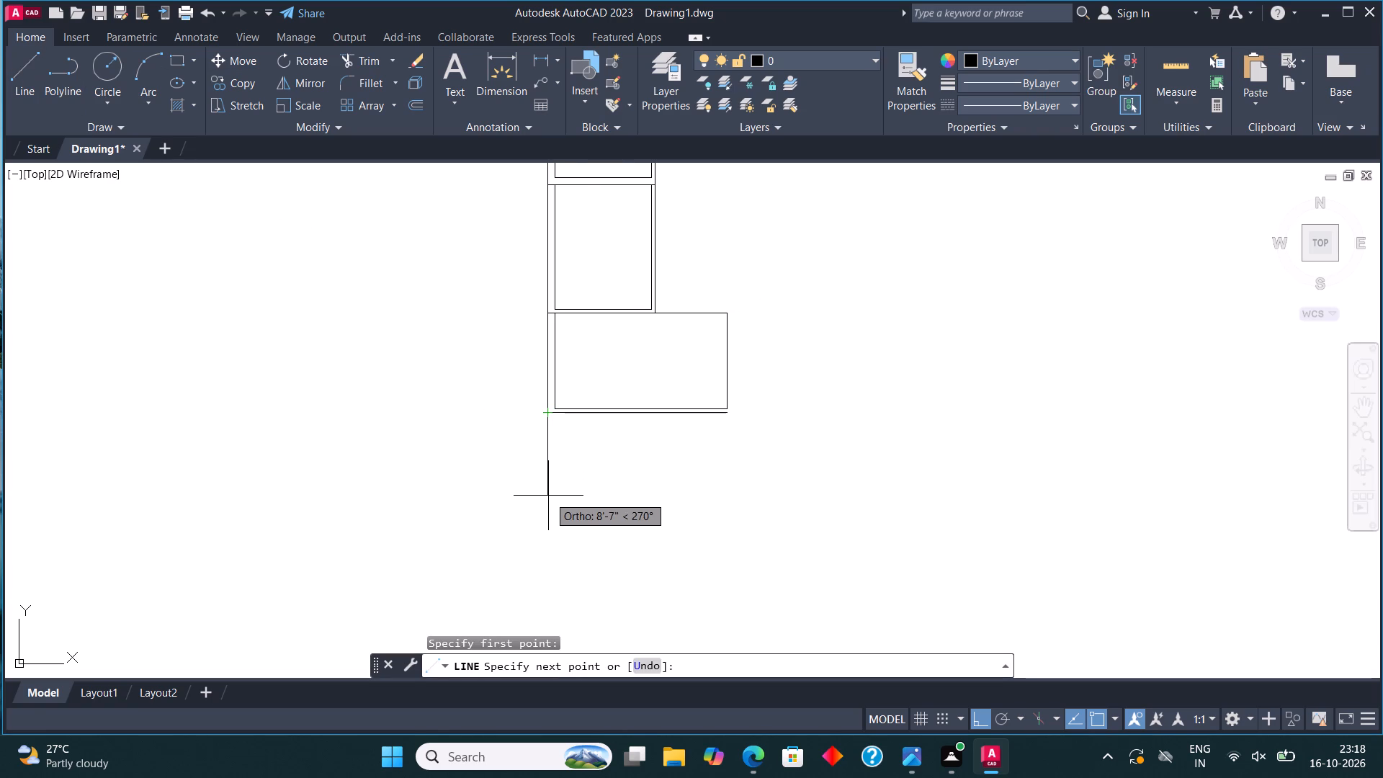
pyautogui.press('1')
pyautogui.write("1'")
pyautogui.press('Return')
pyautogui.press('Escape')
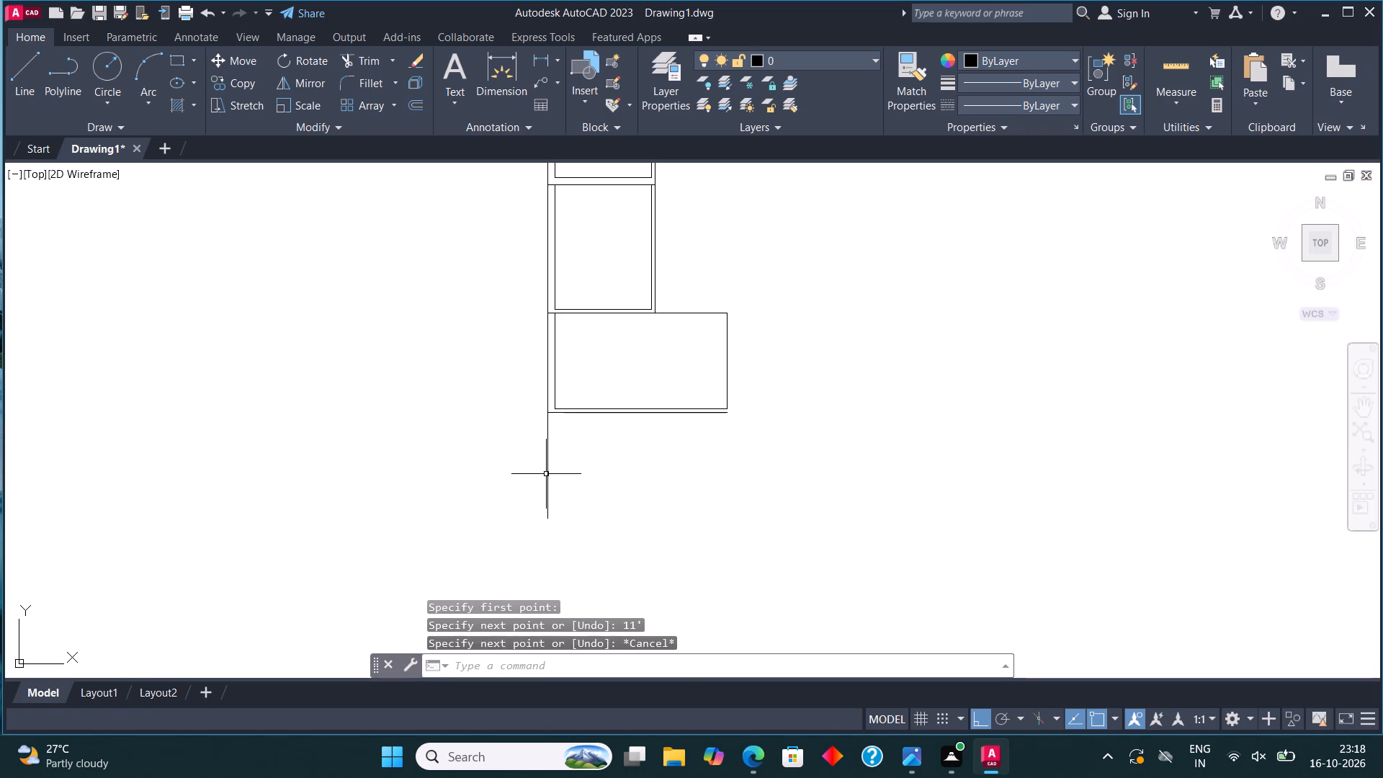
# Offset the 11' vertical line 9" to the right, toward the inside of the new room.
pyautogui.click(546, 473)
pyautogui.click(416, 96)
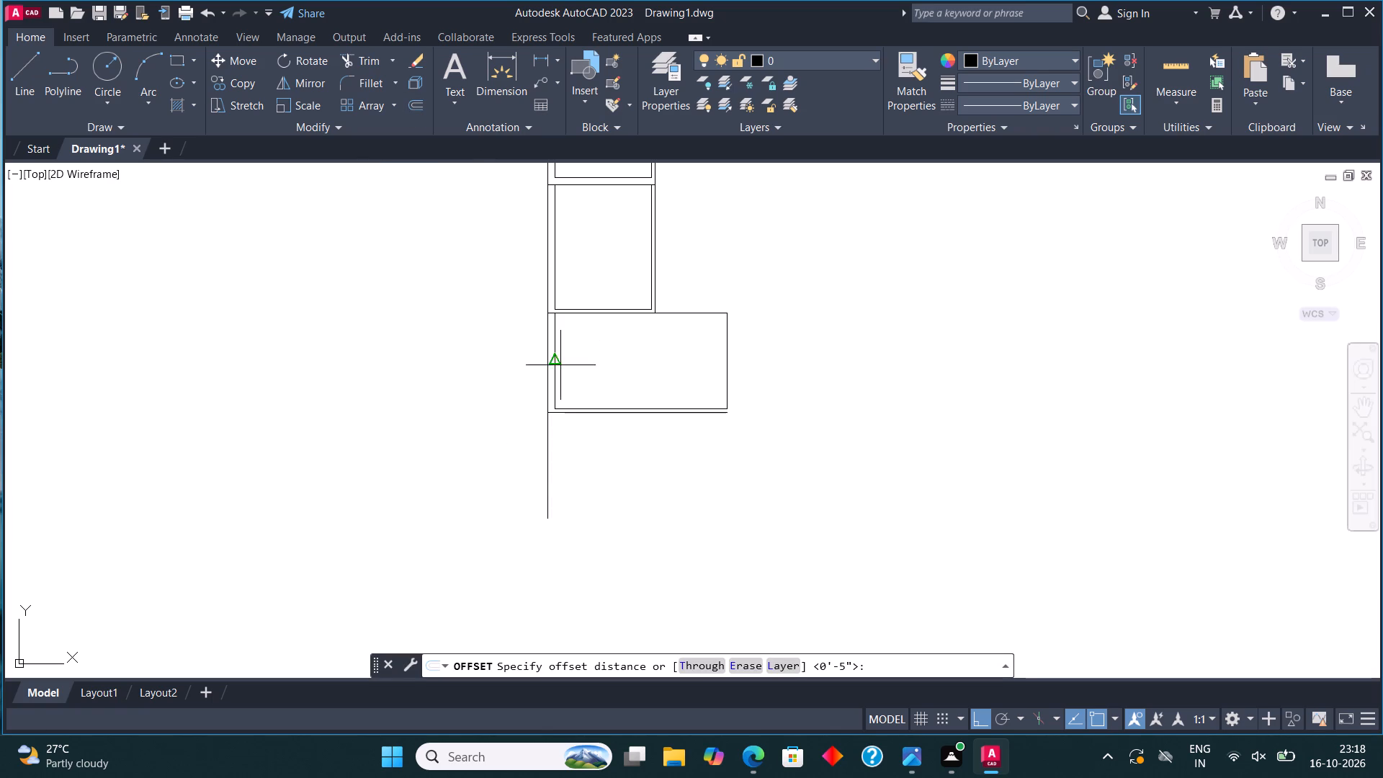
pyautogui.click(545, 452)
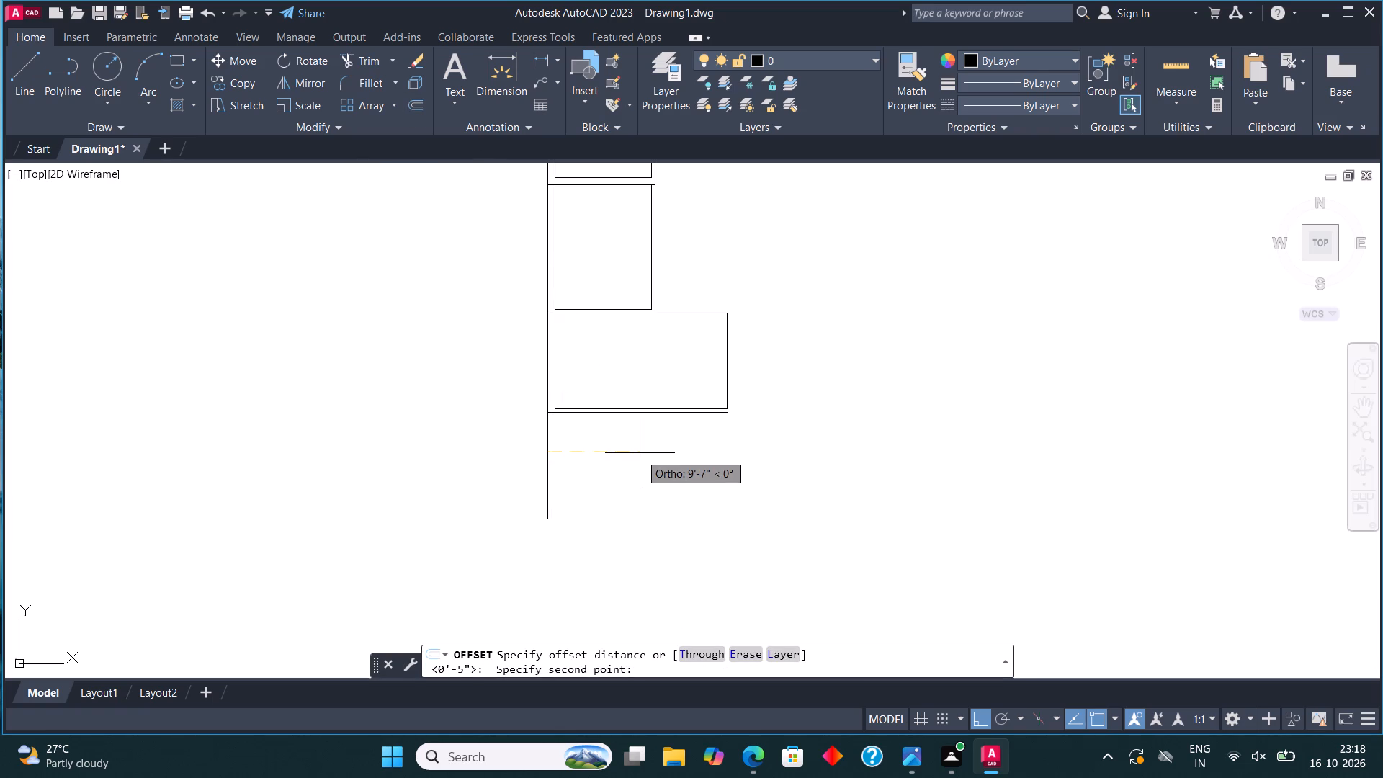
pyautogui.write('9"')
pyautogui.press('Return')
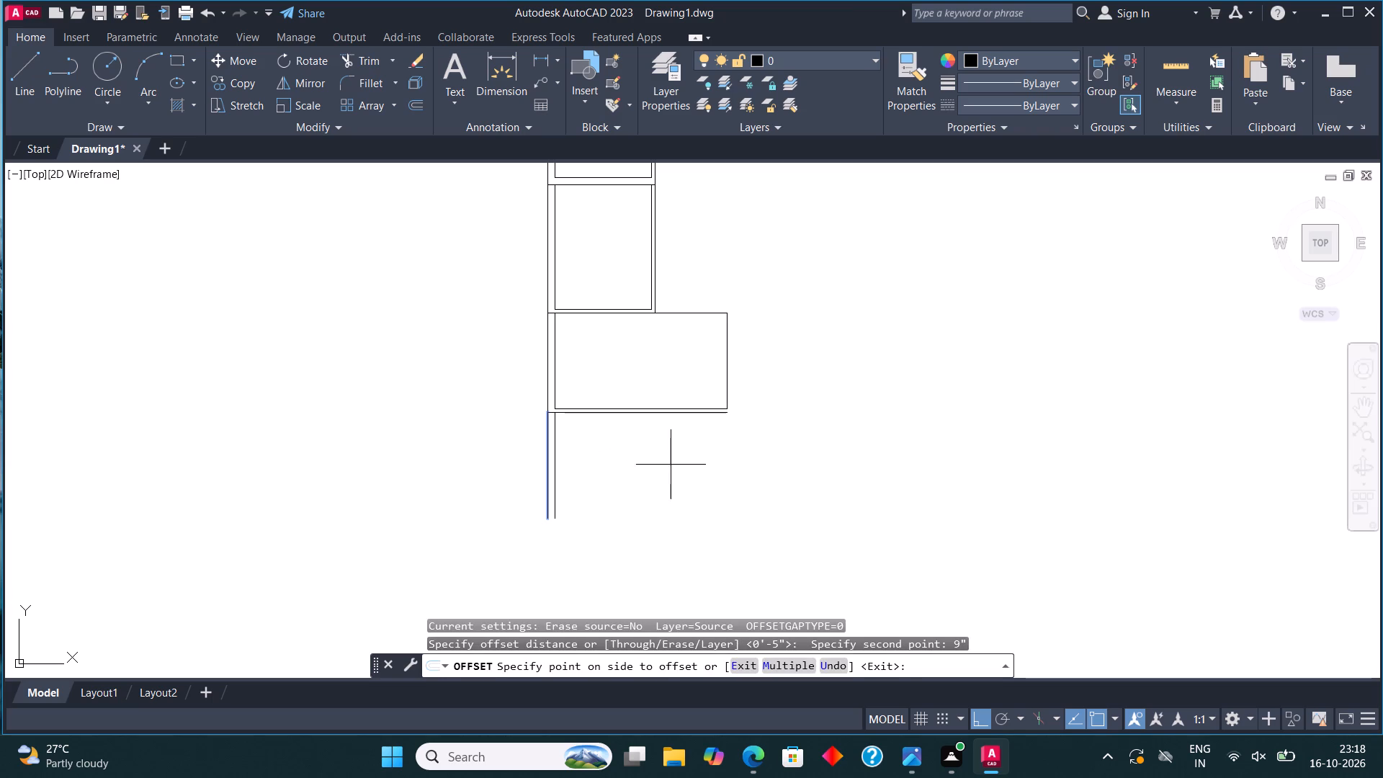
pyautogui.click(673, 465)
pyautogui.press('Escape')
# From the inner line's lower end, draw a line 10' right and up to the outer bottom line of the 17'10.5" room.
pyautogui.click(12, 99)
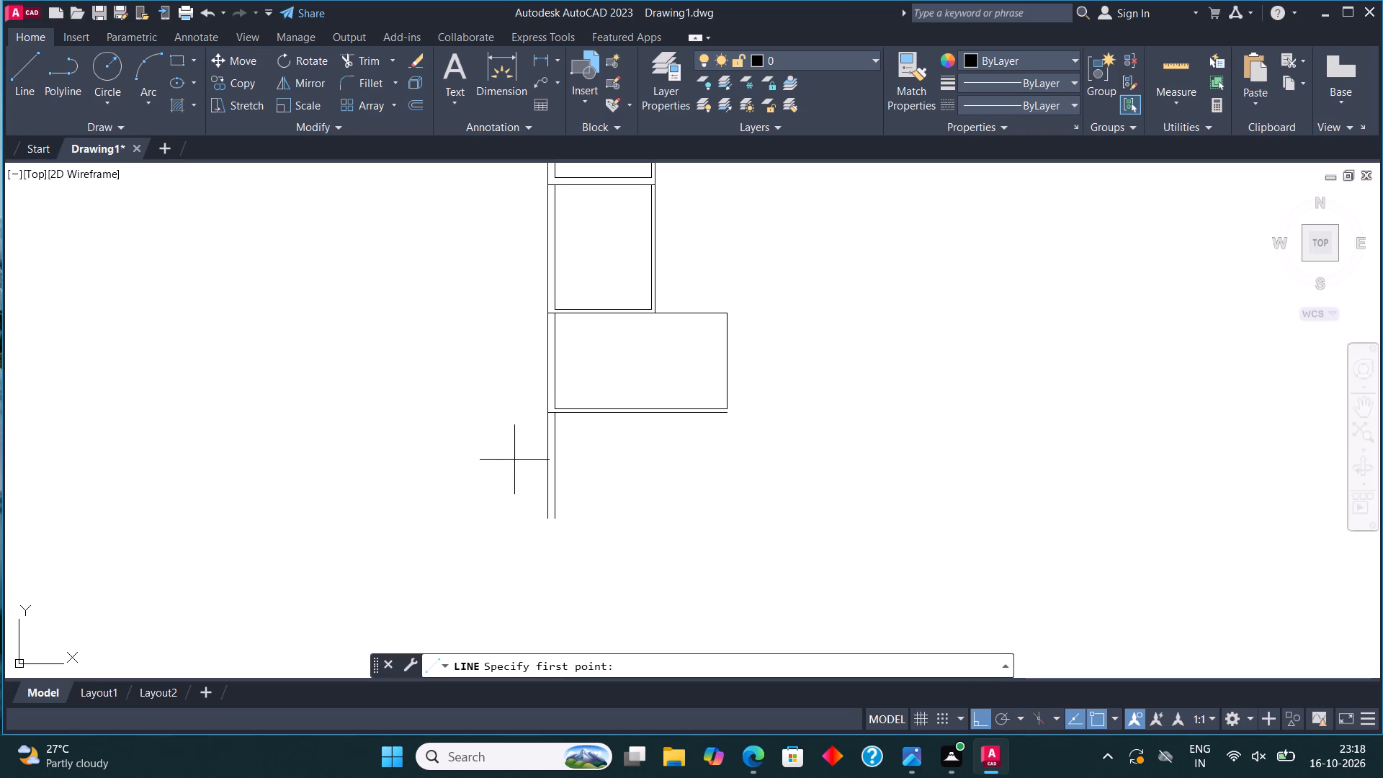
pyautogui.click(554, 520)
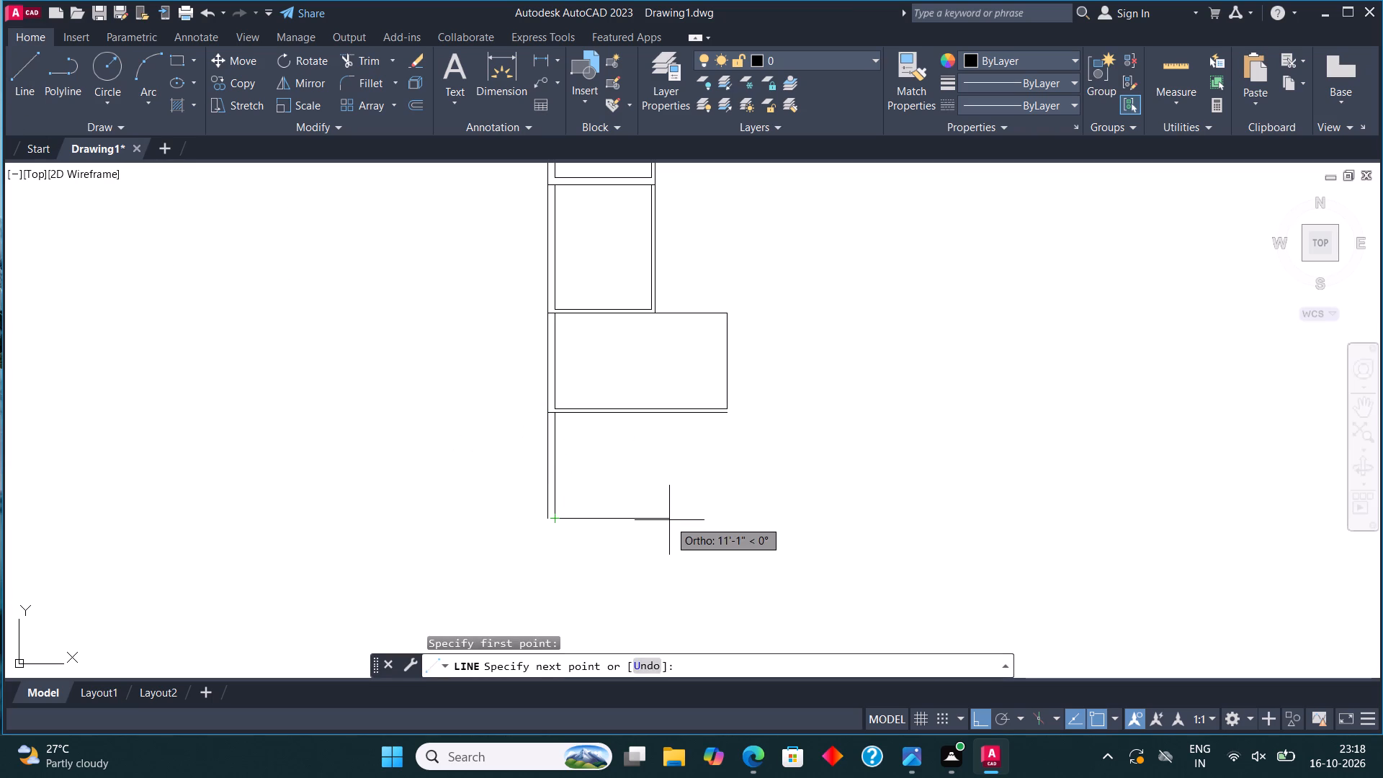
pyautogui.write("10'")
pyautogui.press('Return')
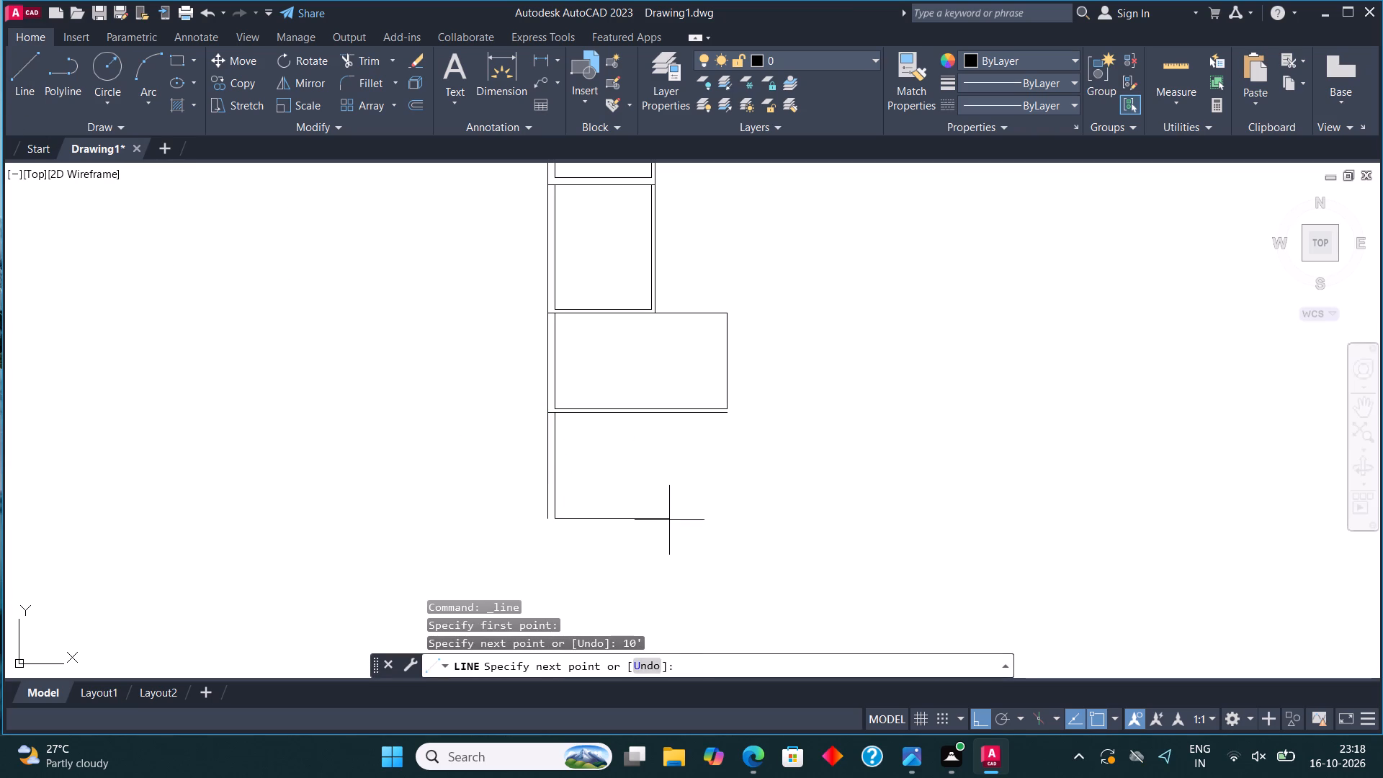
pyautogui.click(652, 419)
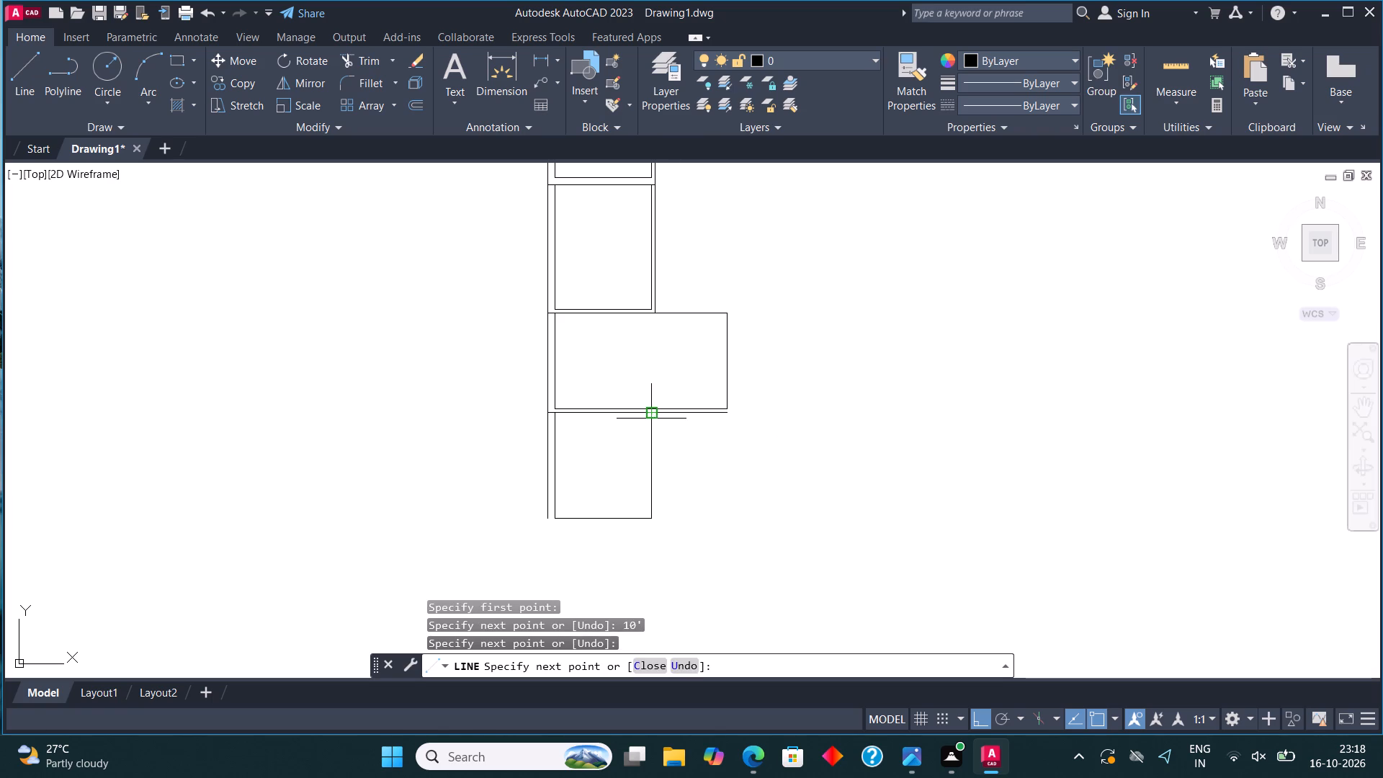
pyautogui.press('Escape')
# Offset the bottom line of the new 10' wide room 9" downward.
pyautogui.click(659, 528)
pyautogui.click(625, 480)
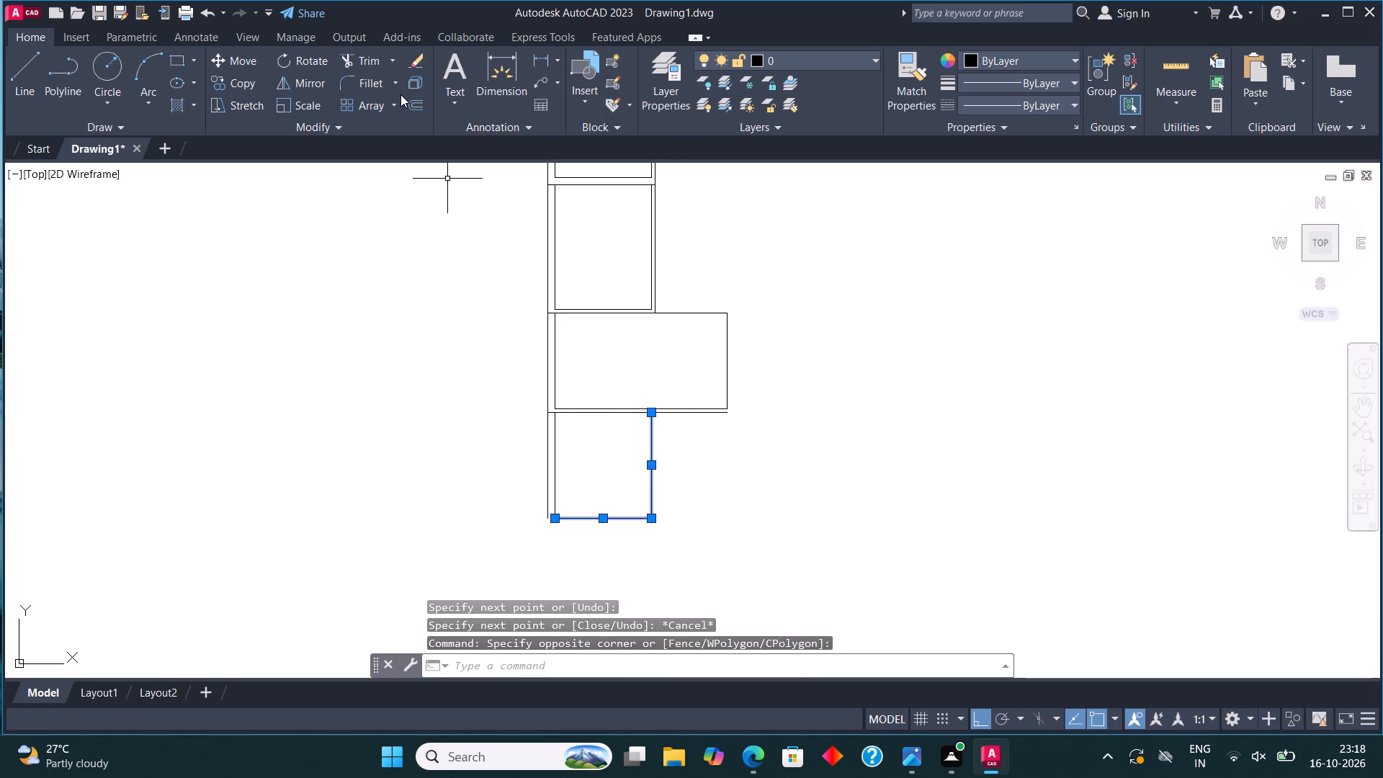
pyautogui.click(419, 97)
pyautogui.click(598, 512)
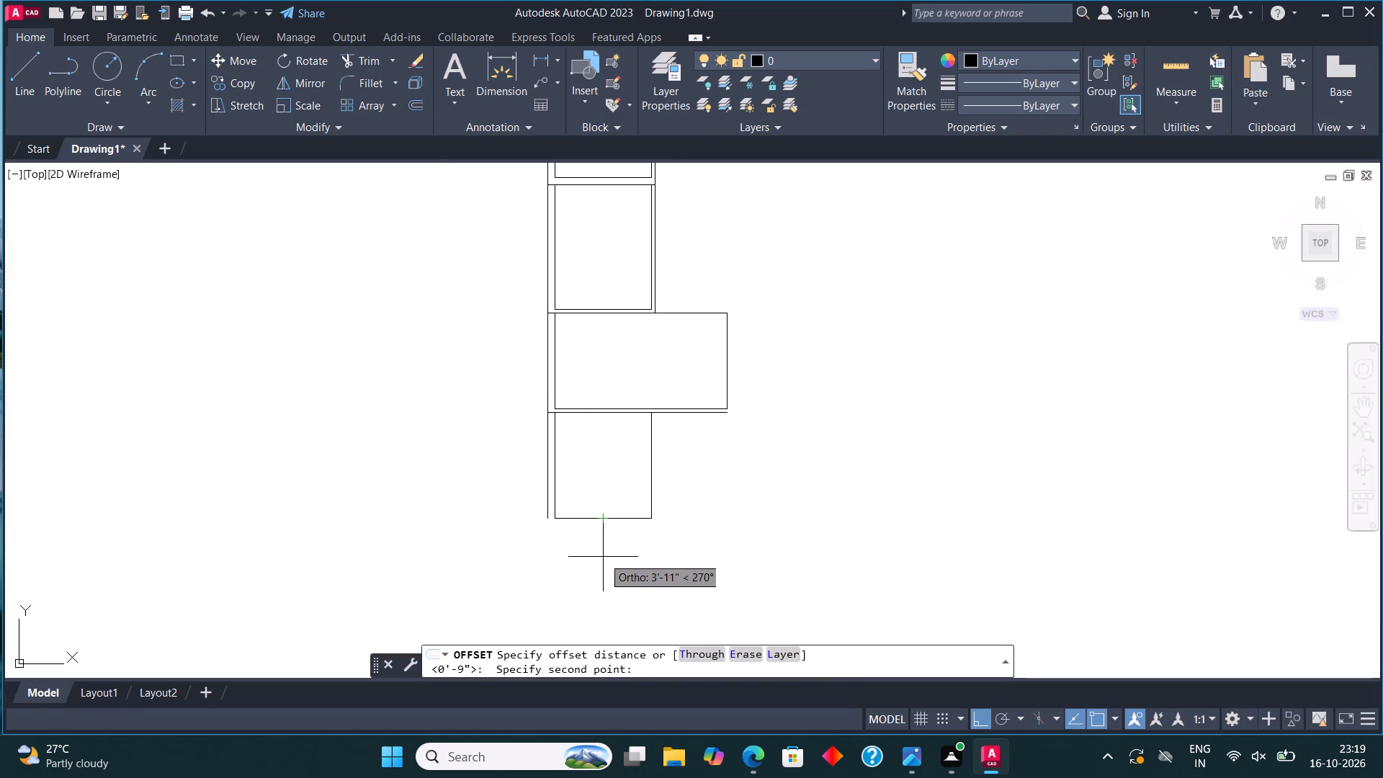
pyautogui.write('9"')
pyautogui.press('Return')
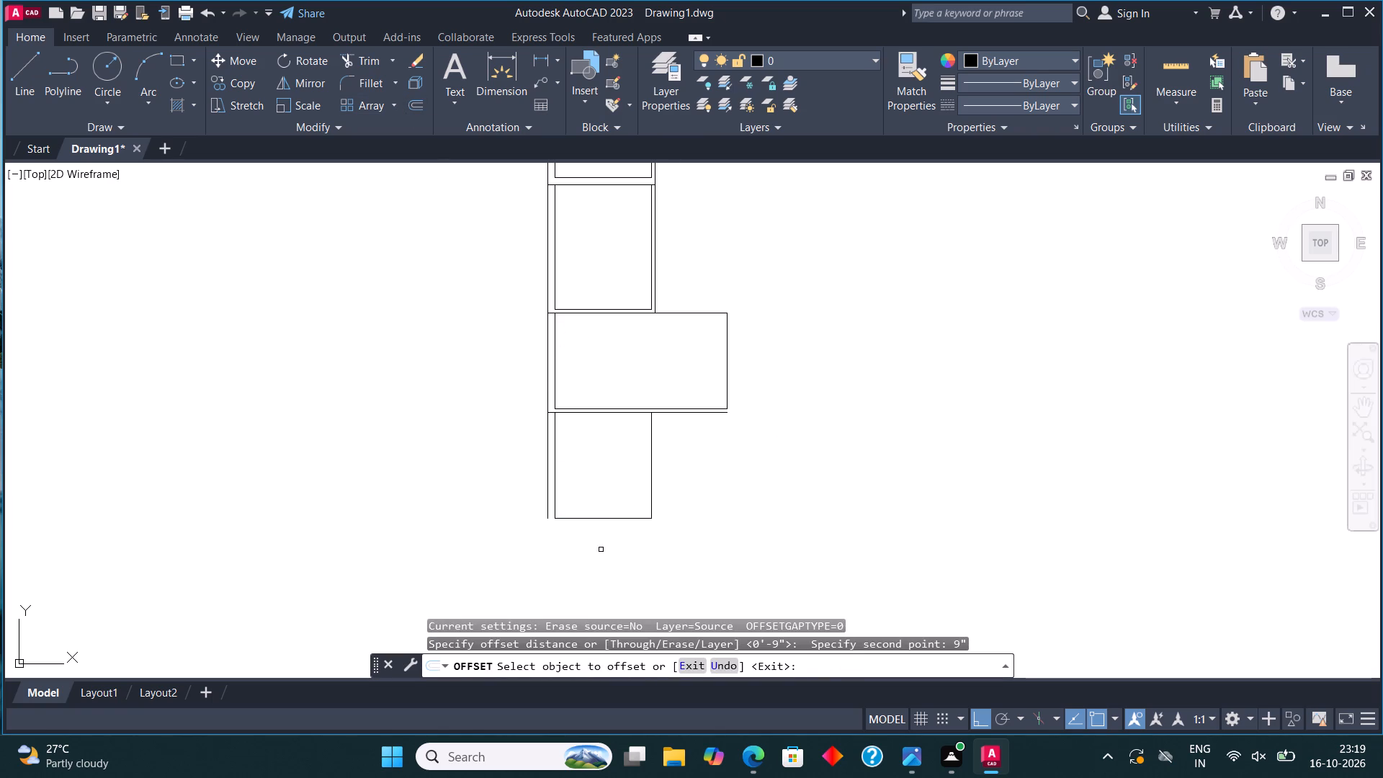
pyautogui.moveTo(608, 520); pyautogui.dragTo(608, 559)
pyautogui.click(608, 559)
pyautogui.press('Escape')
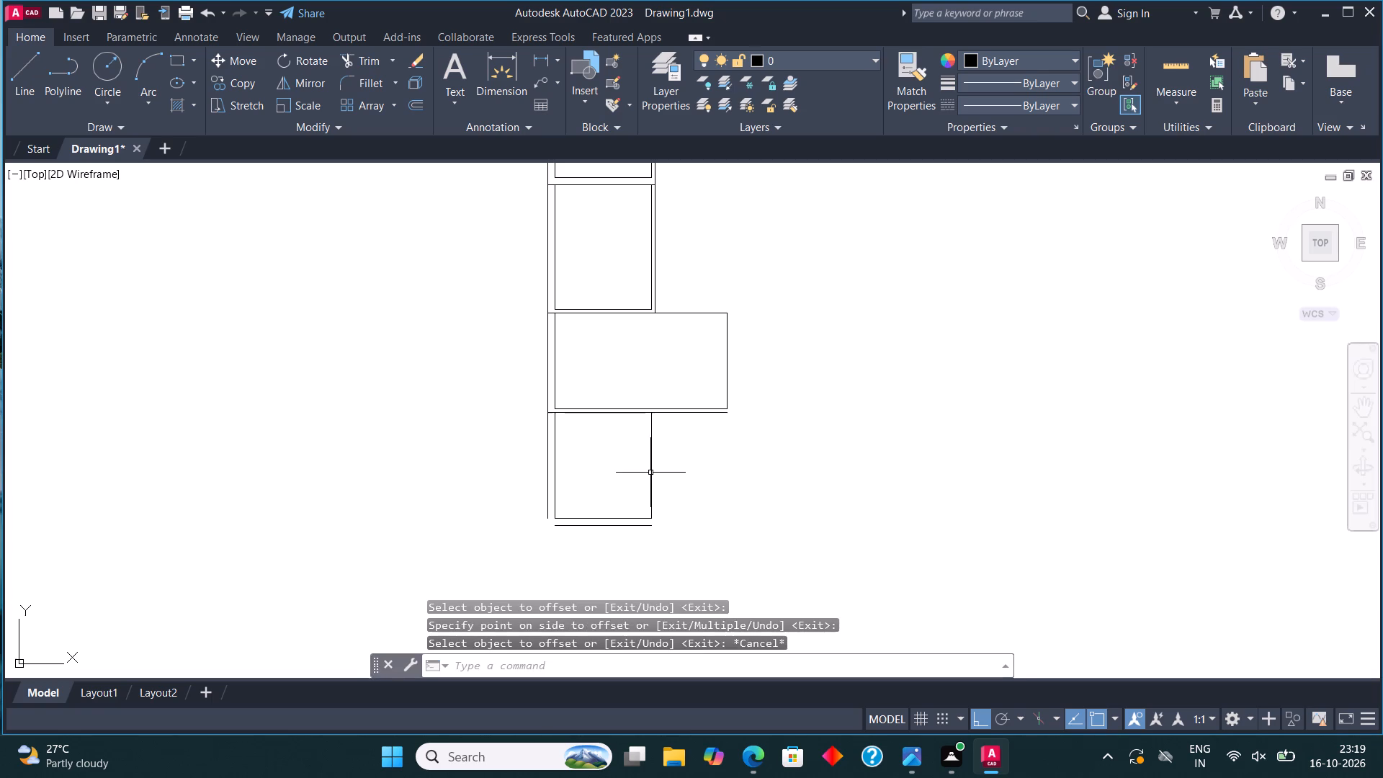
# Offset the right line of the 10' wide room 4.5" to the right.
pyautogui.click(651, 472)
pyautogui.click(418, 100)
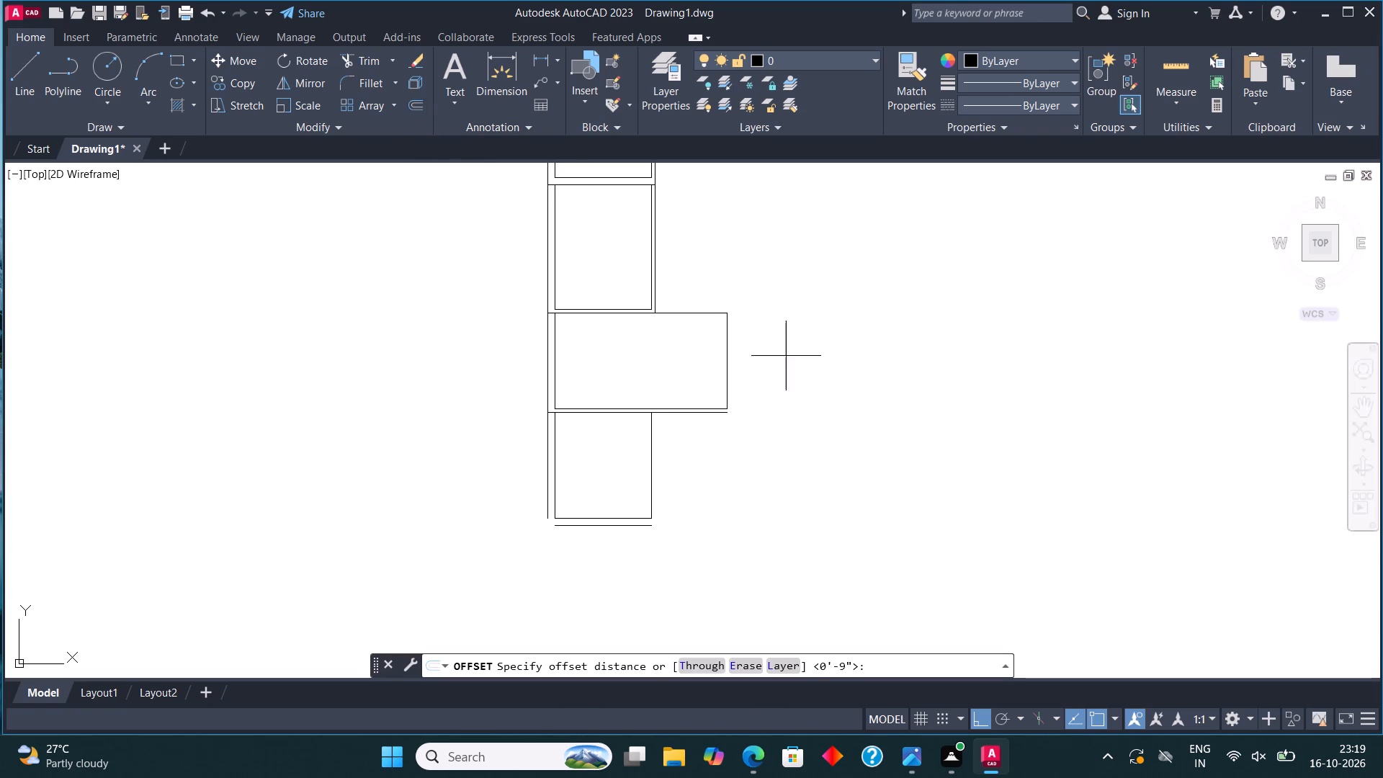
pyautogui.click(655, 462)
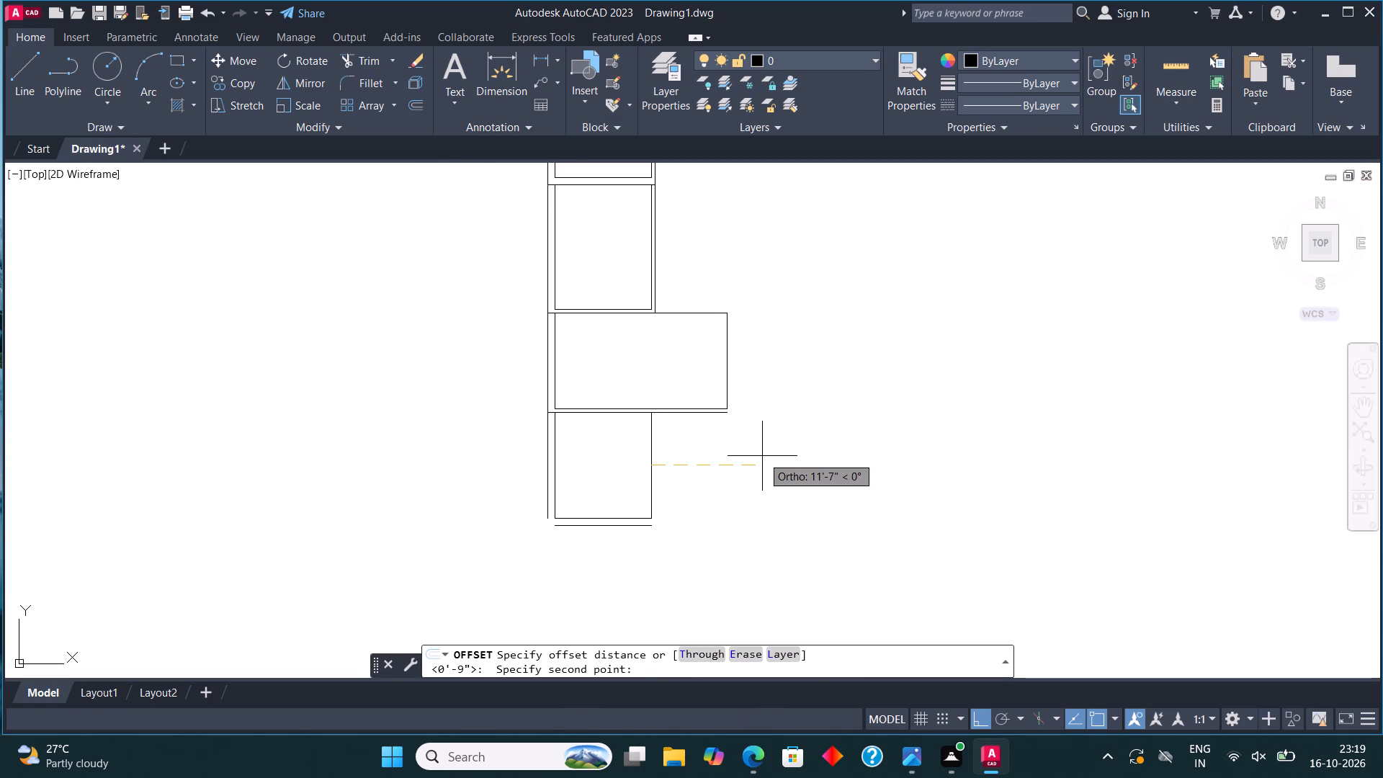
pyautogui.write('4.5"')
pyautogui.press('Return')
pyautogui.click(801, 470)
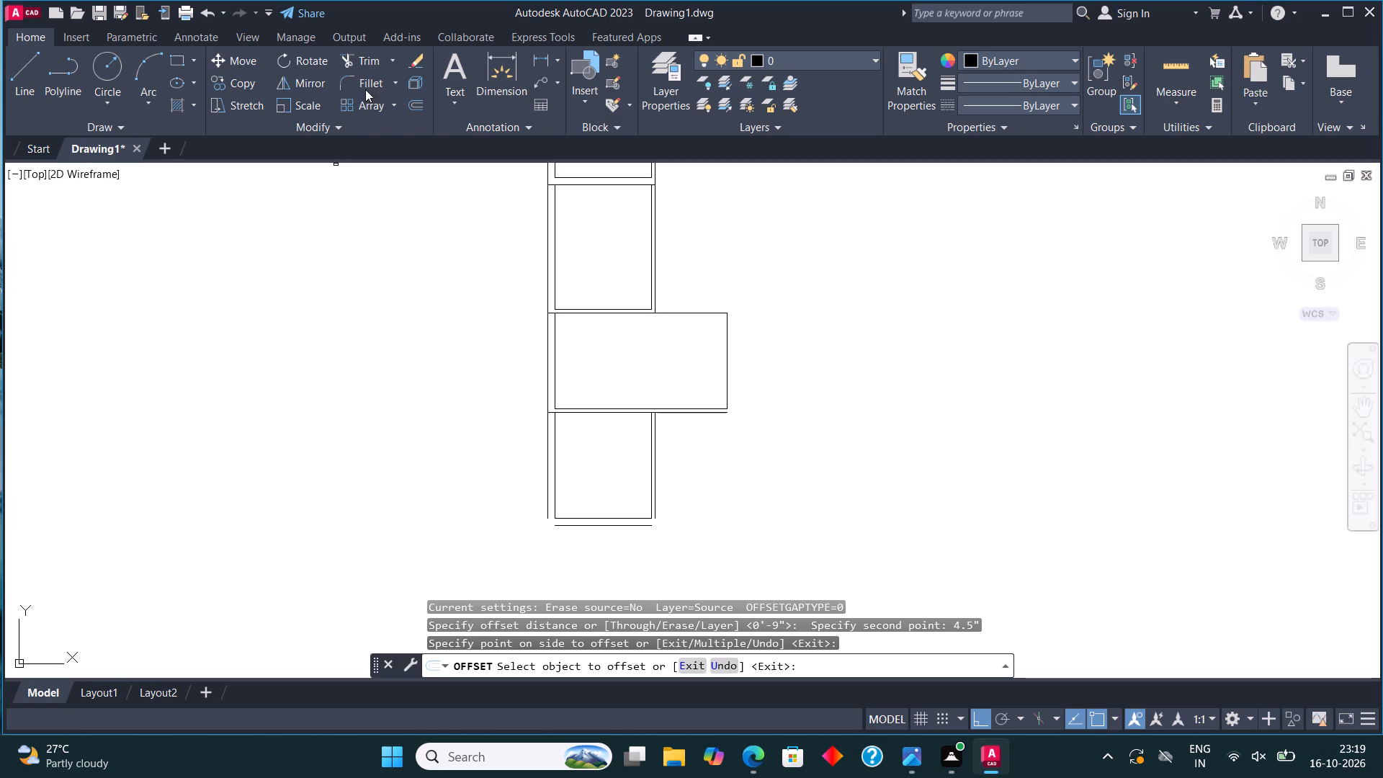
# Fillet the outer bottom line with the outer left and outer right wall lines to close both bottom corners.
pyautogui.click(365, 88)
pyautogui.click(548, 471)
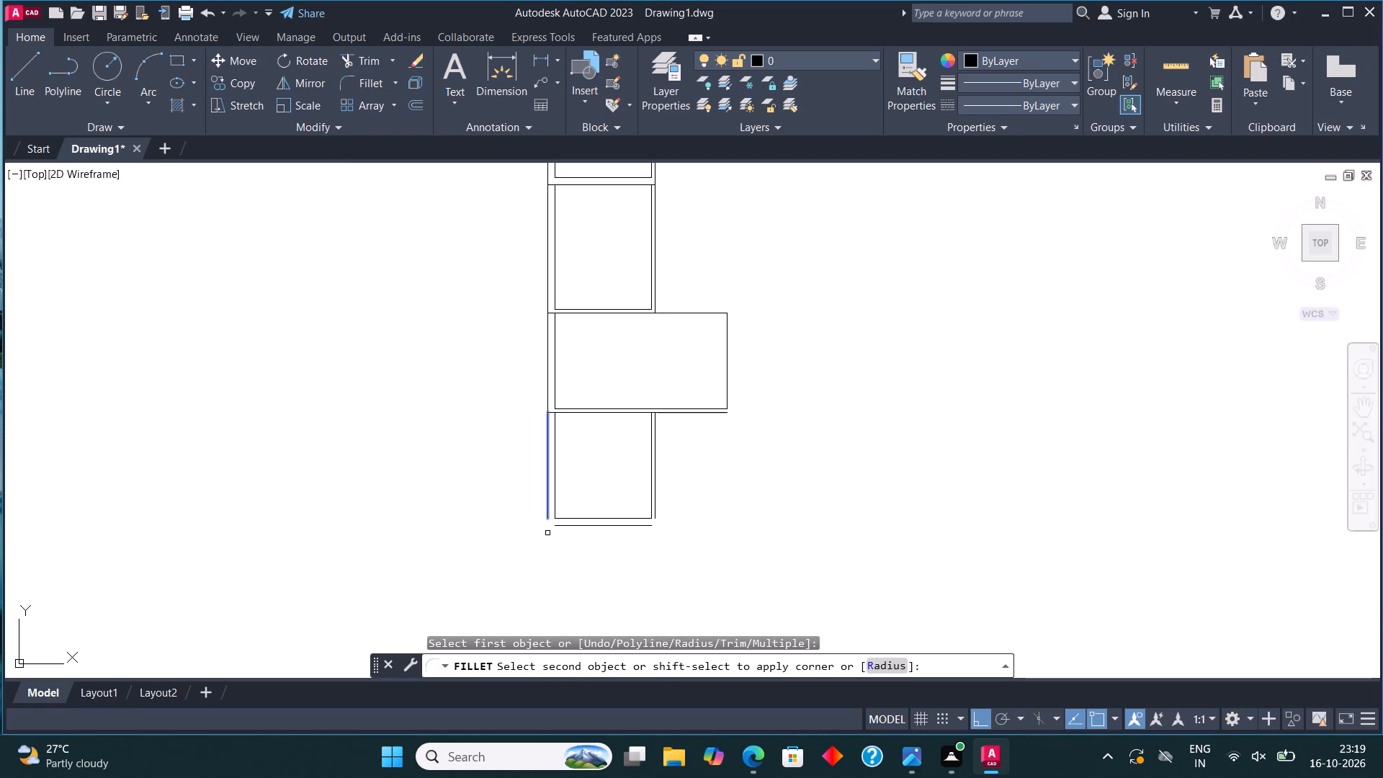
pyautogui.click(558, 528)
pyautogui.click(375, 78)
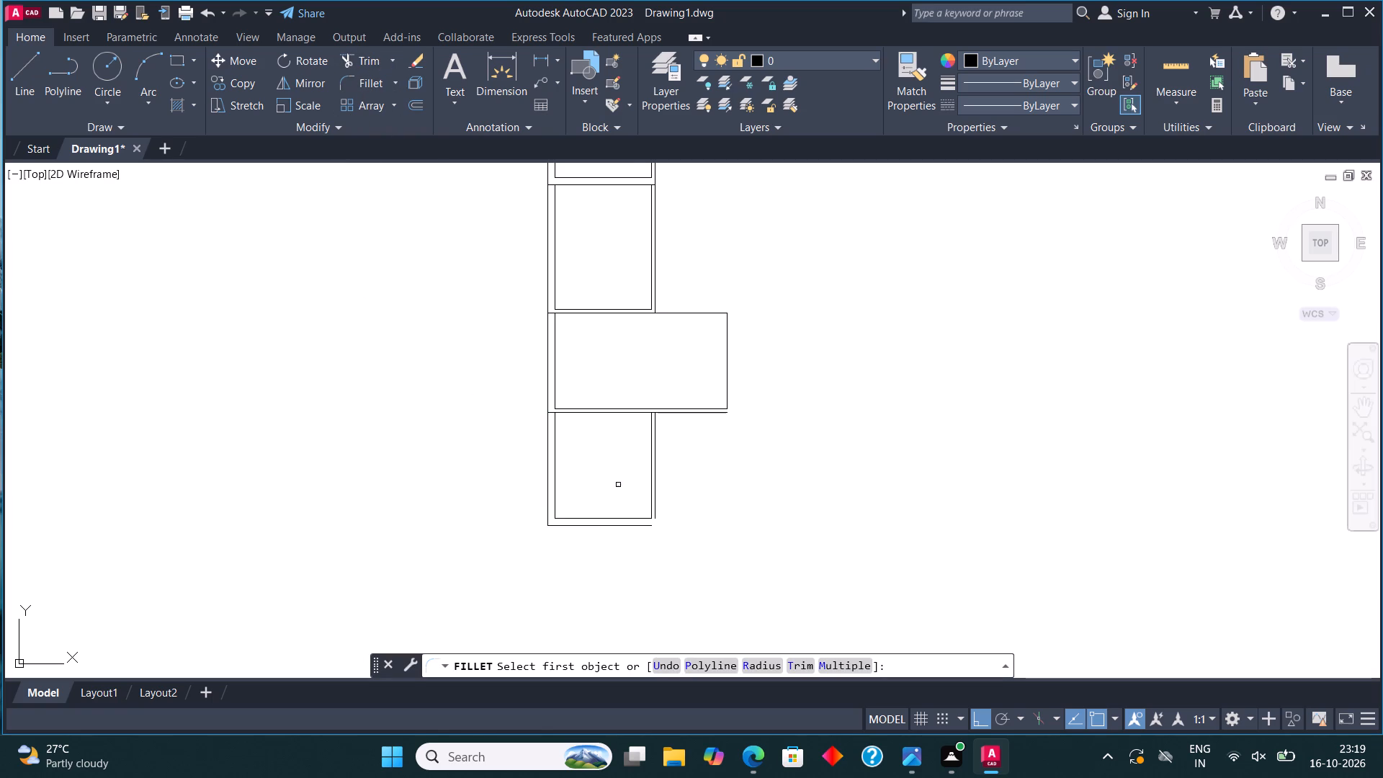
pyautogui.scroll(2, 650, 526)
pyautogui.click(656, 494)
pyautogui.click(620, 529)
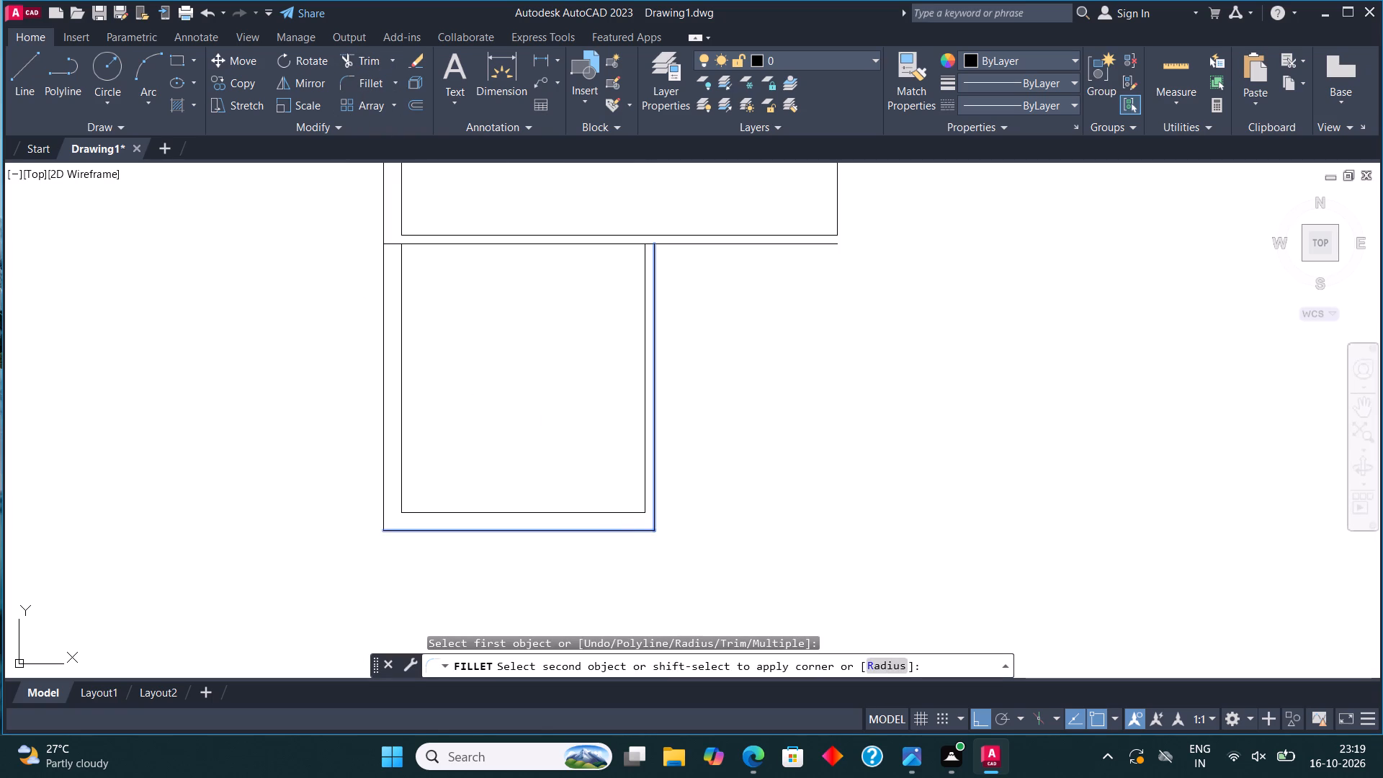
# Draw a 4'6" horizontal line to the right from the 10' wide room's outer bottom-right corner.
pyautogui.scroll(-3, 652, 416)
pyautogui.moveTo(648, 420); pyautogui.dragTo(622, 410, button='middle')
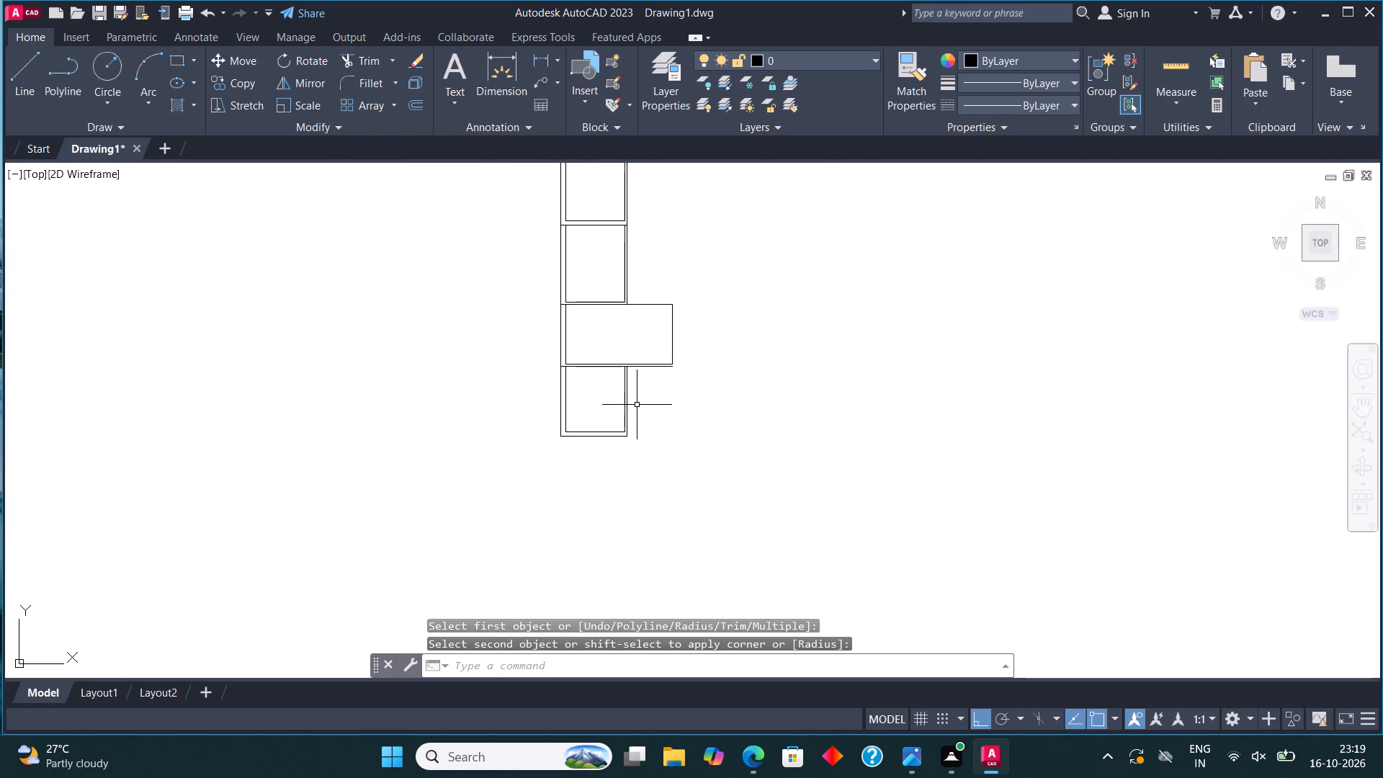
pyautogui.click(19, 82)
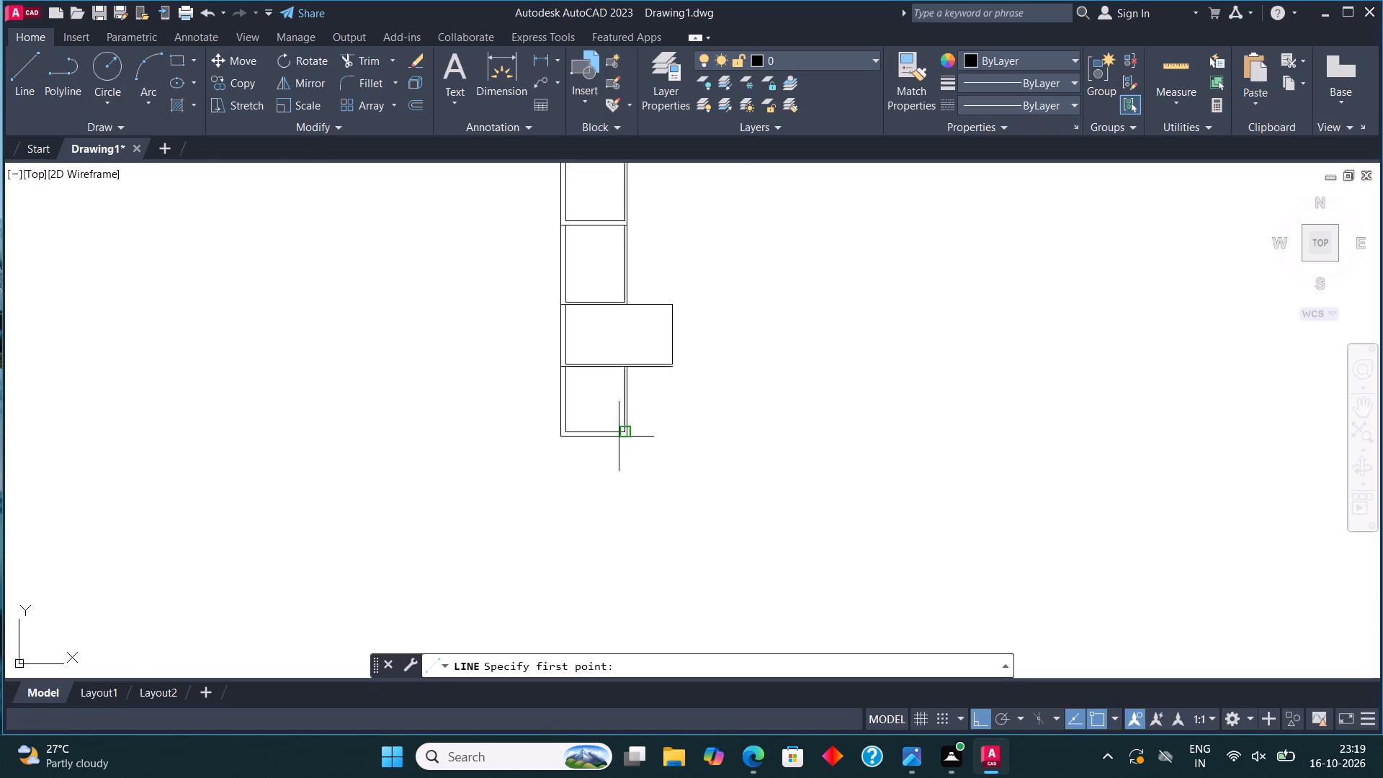
pyautogui.scroll(2, 619, 437)
pyautogui.click(638, 438)
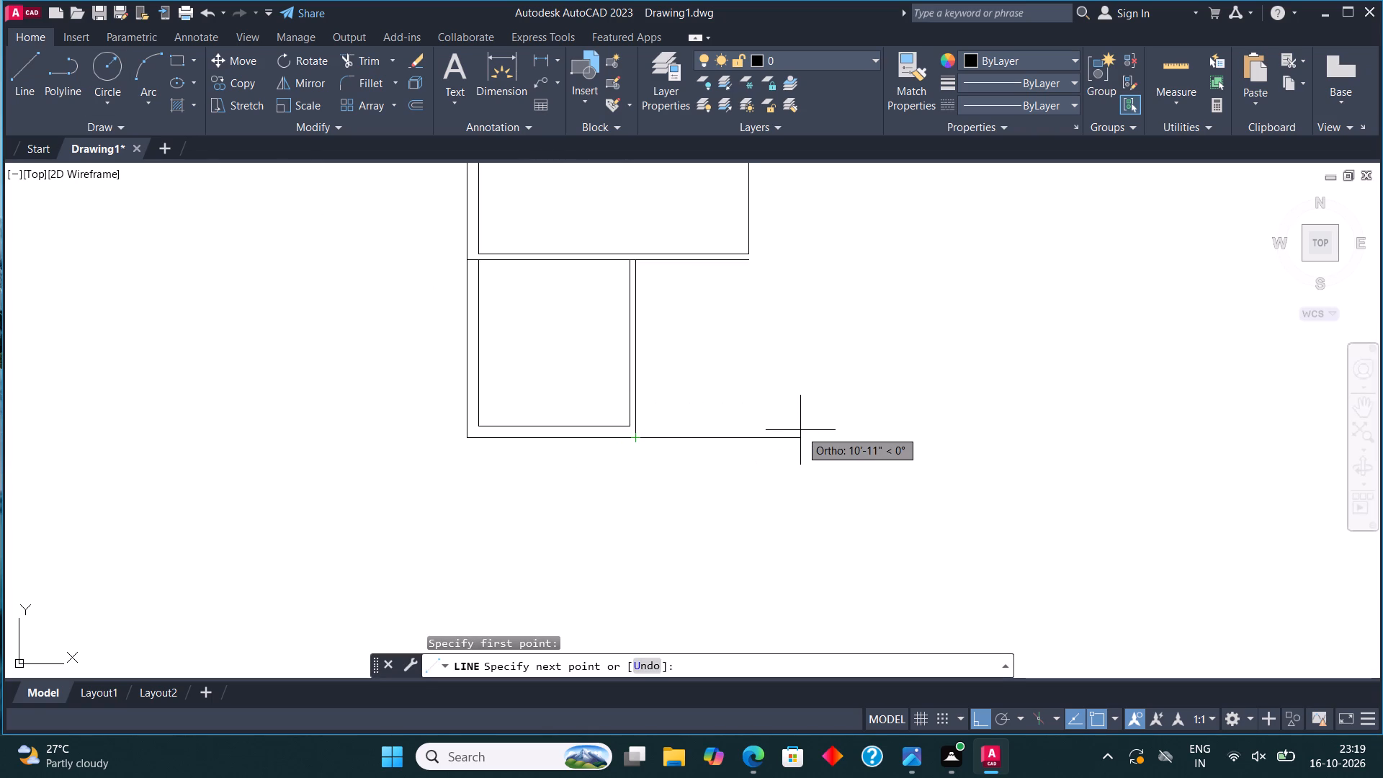
pyautogui.write('4\'6"')
pyautogui.press('Return')
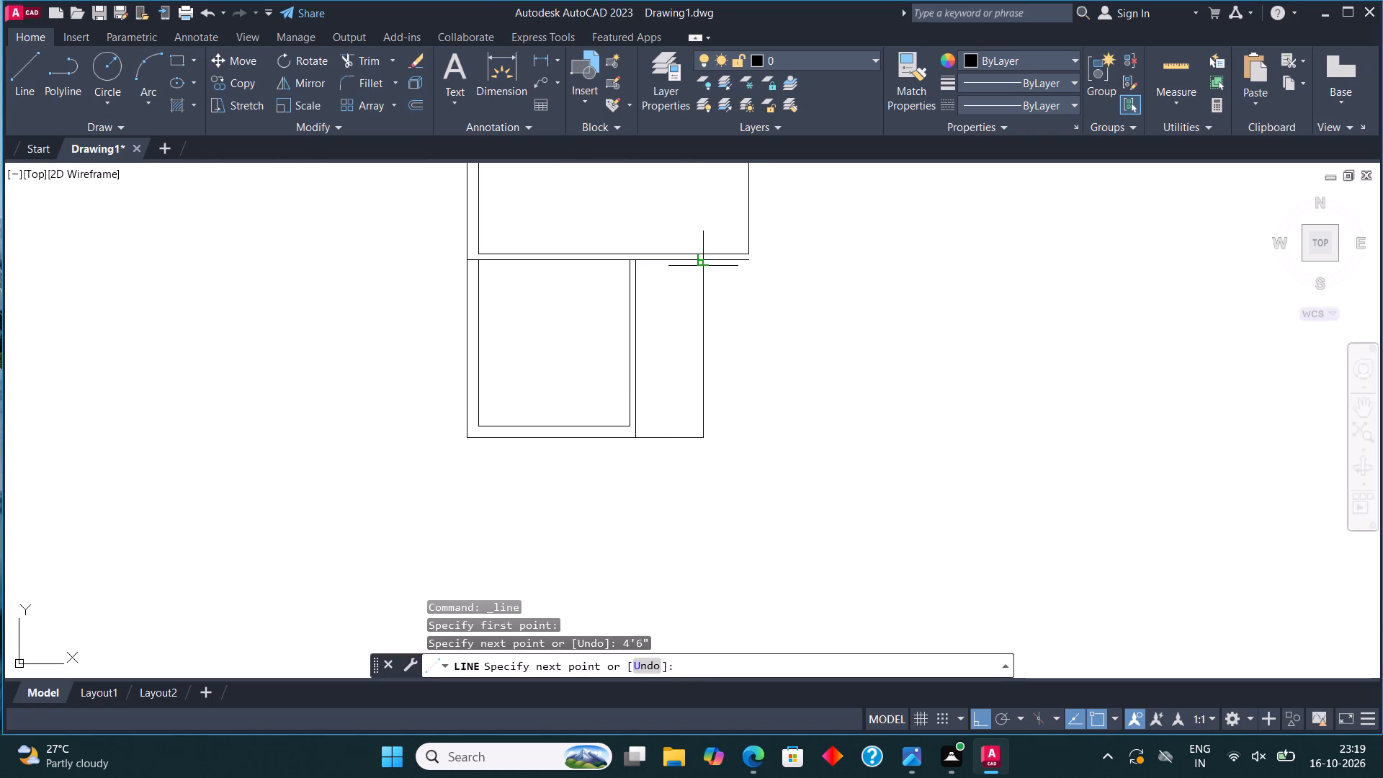
pyautogui.scroll(-3, 671, 344)
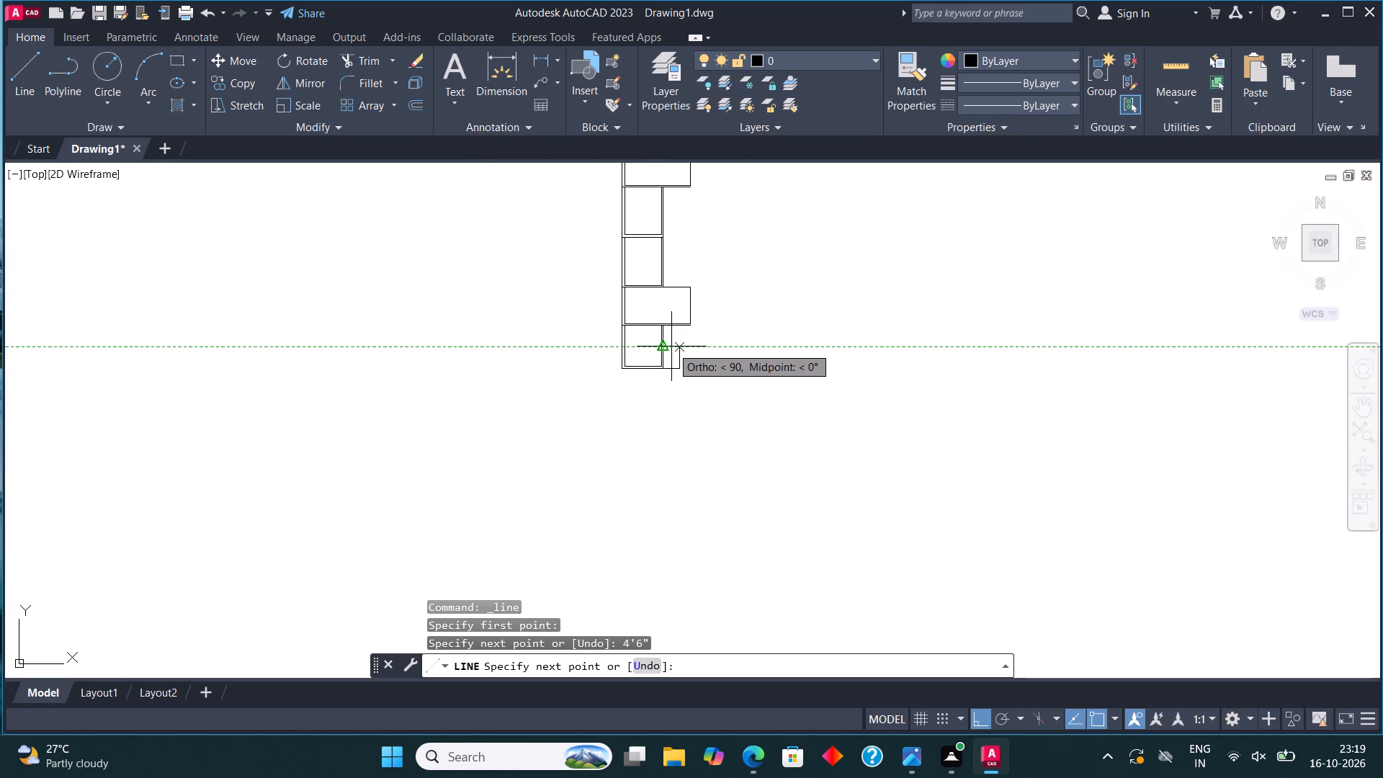
pyautogui.scroll(3, 671, 346)
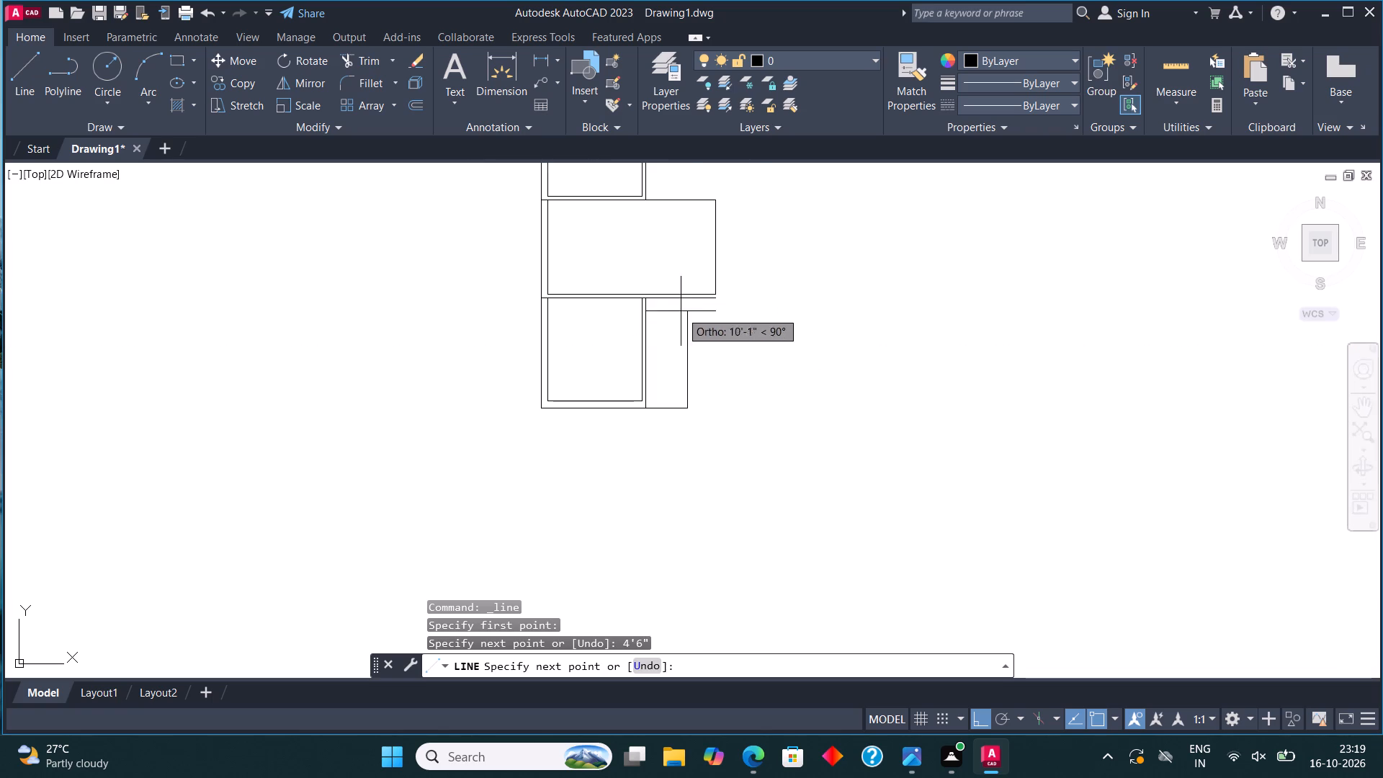
pyautogui.scroll(1, 684, 306)
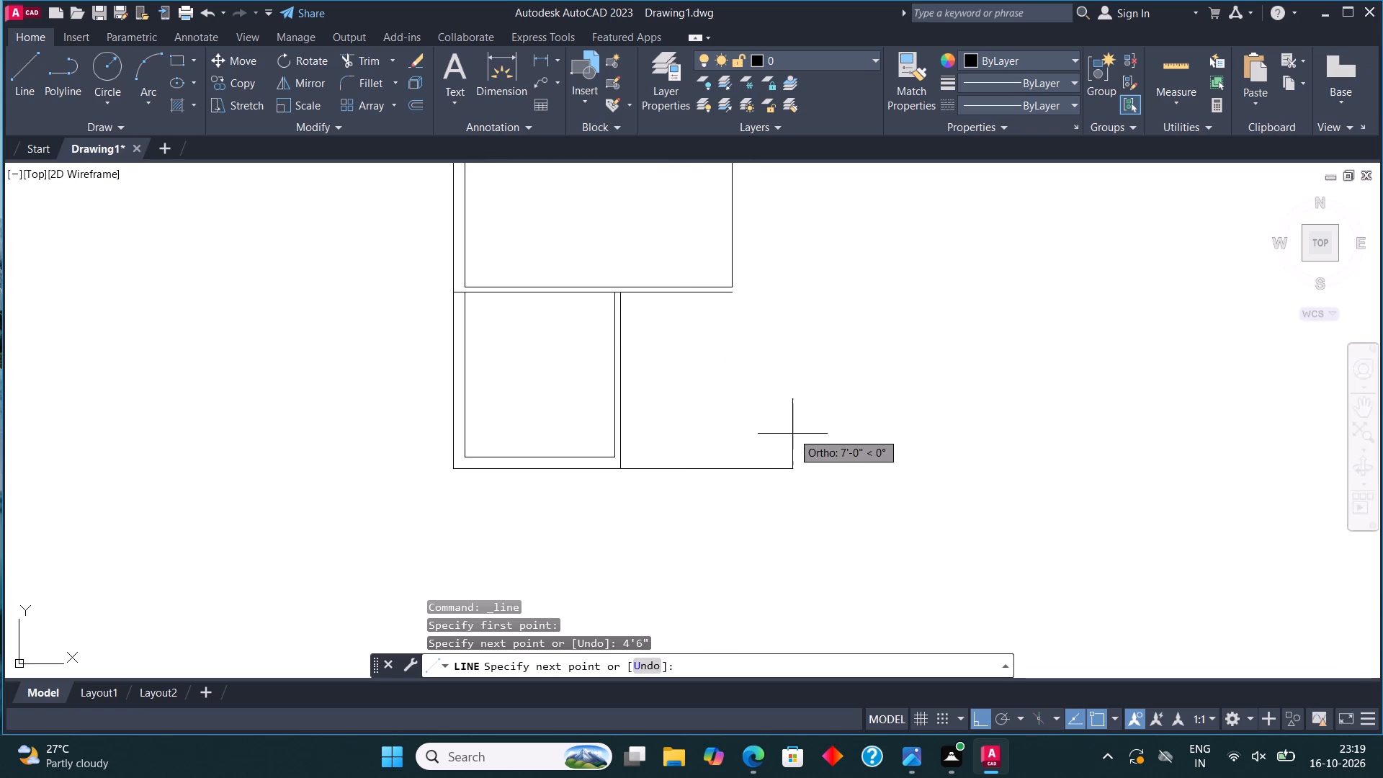
pyautogui.press('Escape')
# Offset the 4'6" line 9" upward.
pyautogui.click(666, 471)
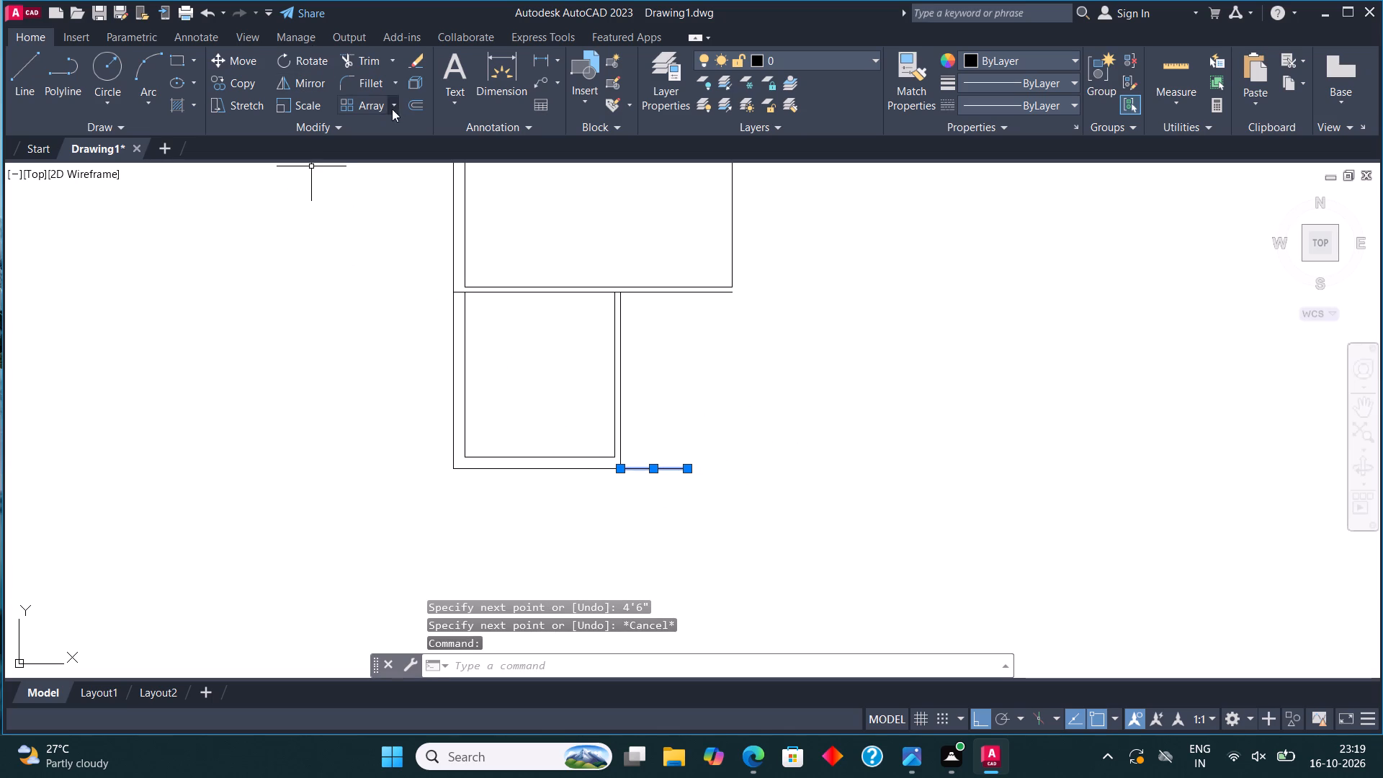
pyautogui.click(421, 104)
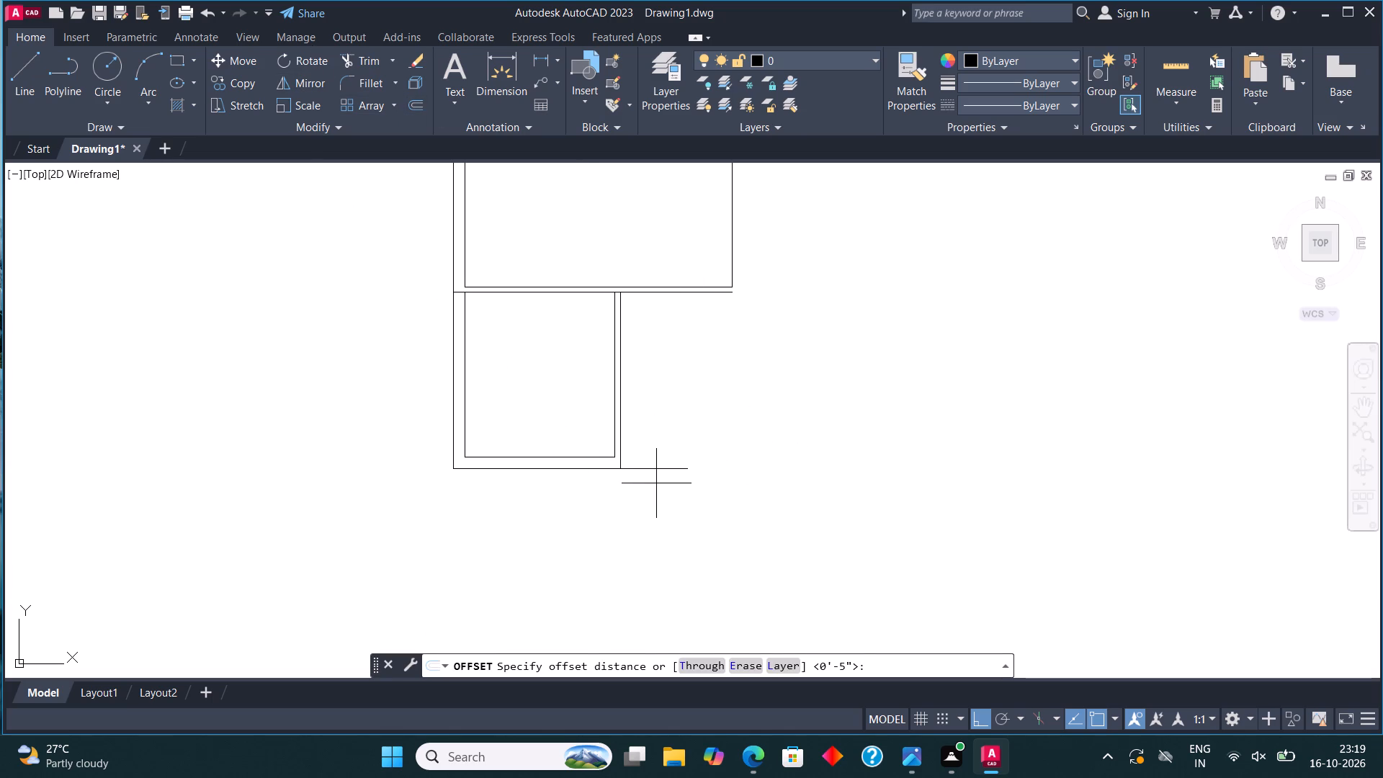
pyautogui.click(652, 465)
pyautogui.write('9"')
pyautogui.press('Return')
pyautogui.click(666, 361)
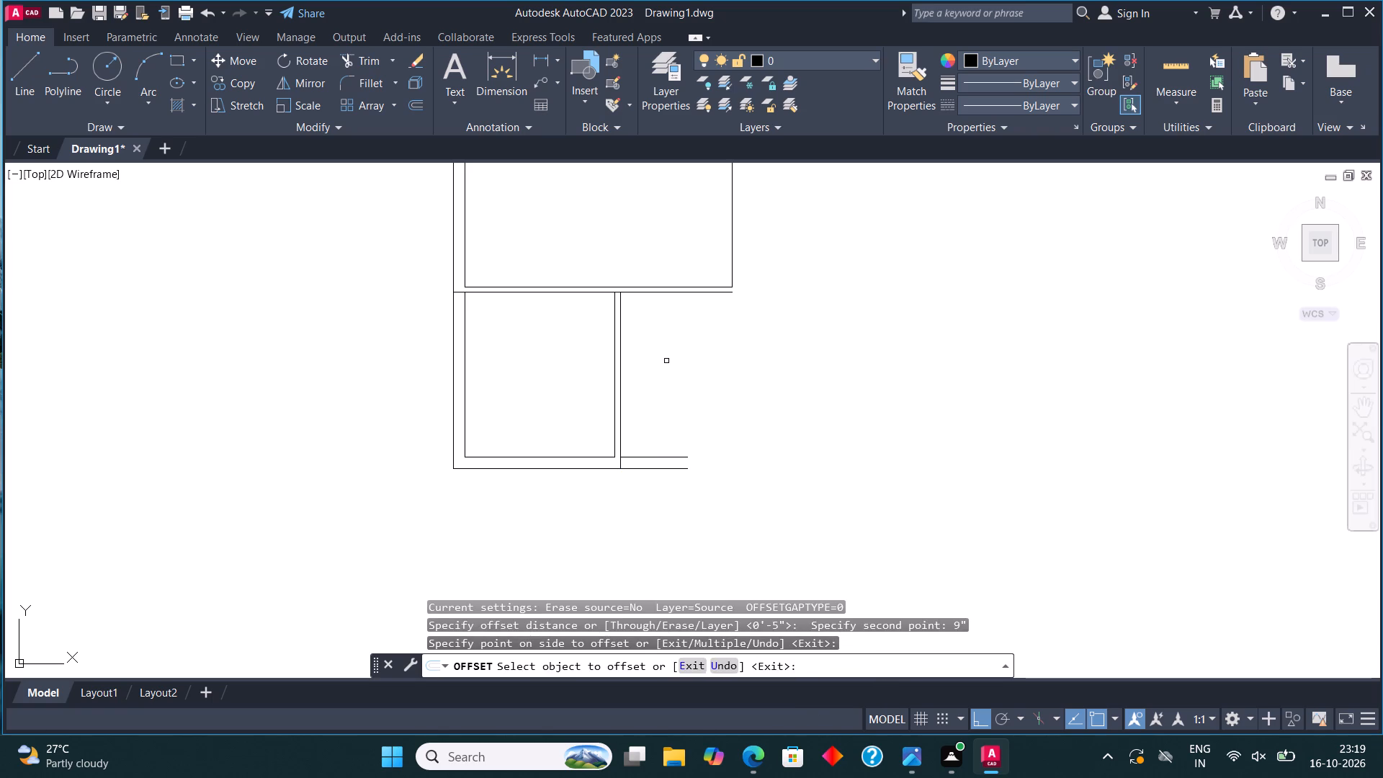
pyautogui.press('Escape')
# Draw a vertical line from the offset line's right end up to the outer bottom line of the 17'10.5" room.
pyautogui.click(17, 70)
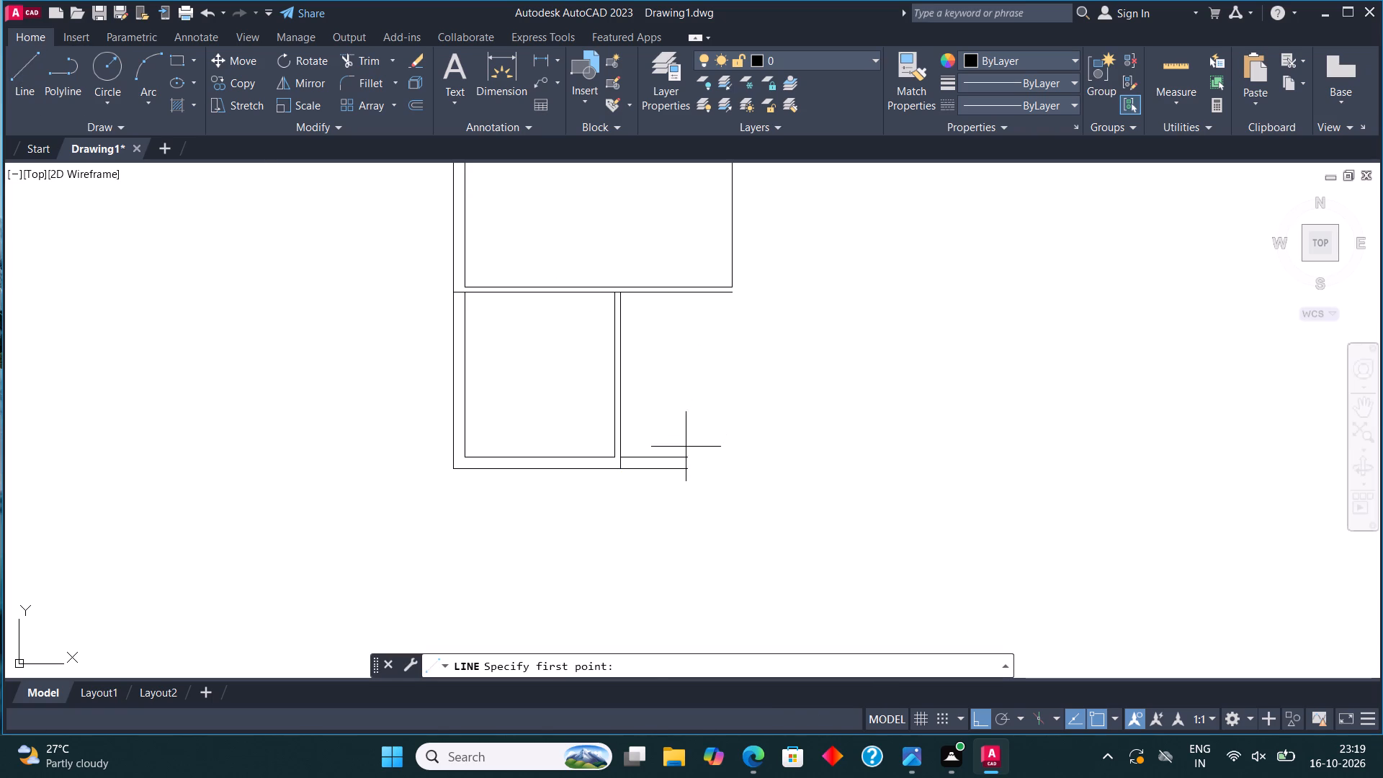
pyautogui.click(684, 450)
pyautogui.click(686, 296)
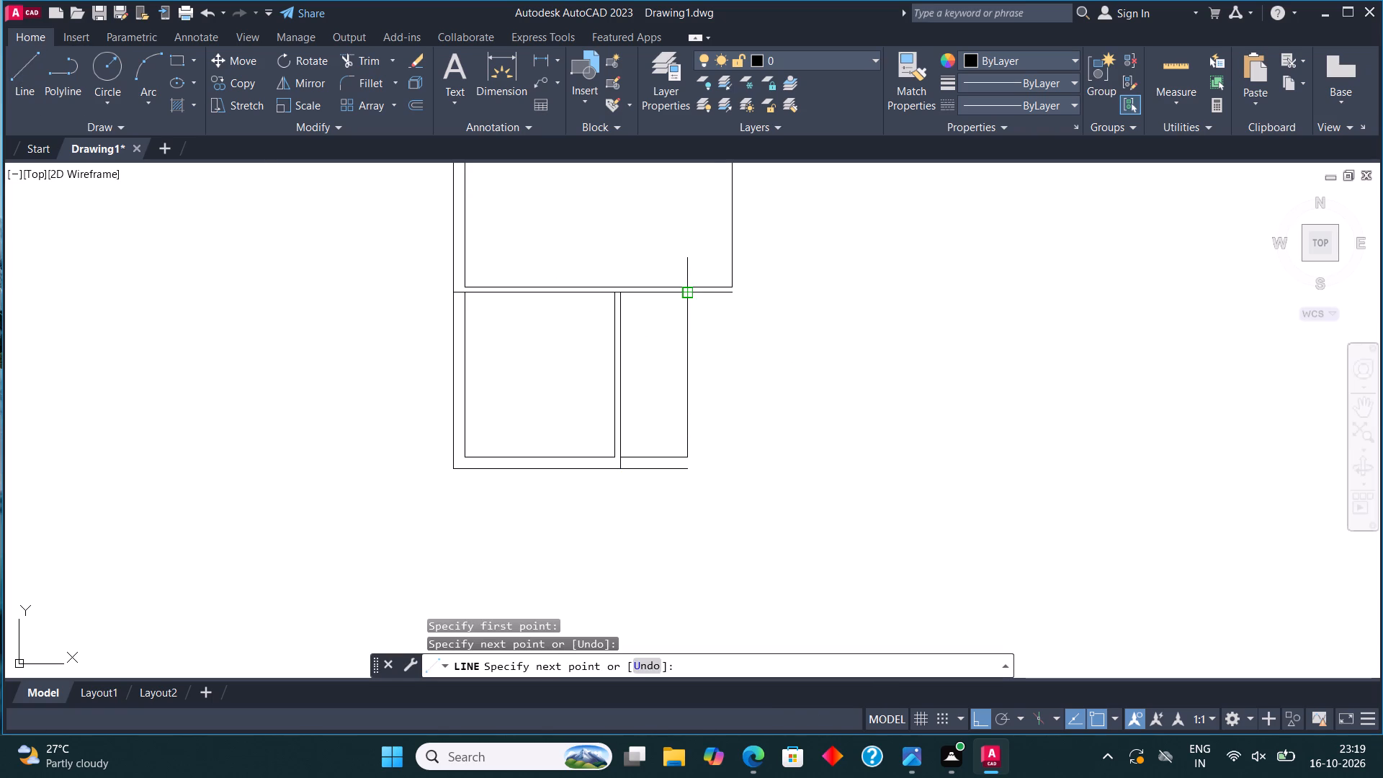
pyautogui.press('Escape')
# Offset the narrow 4'6" room's right vertical line 4.5" to the right.
pyautogui.click(735, 344)
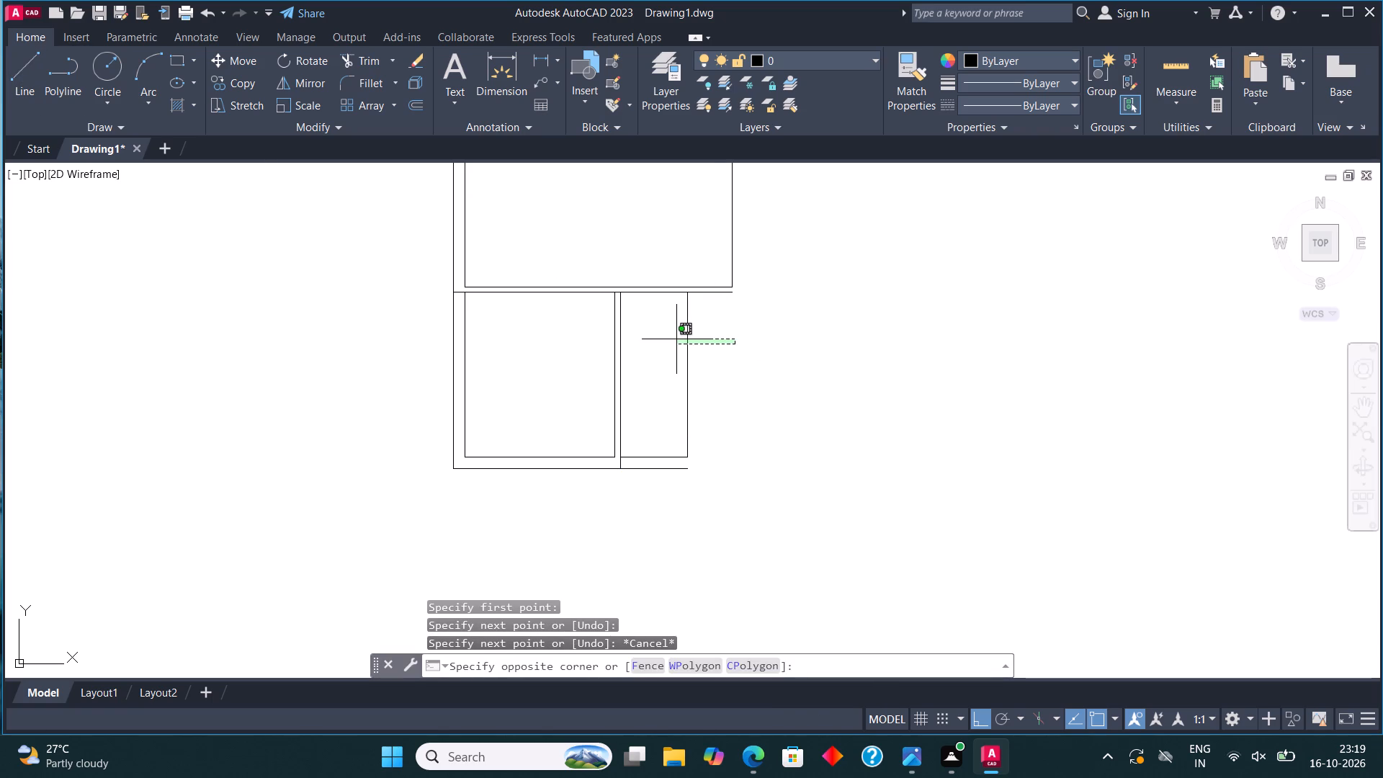
pyautogui.click(676, 339)
pyautogui.click(416, 107)
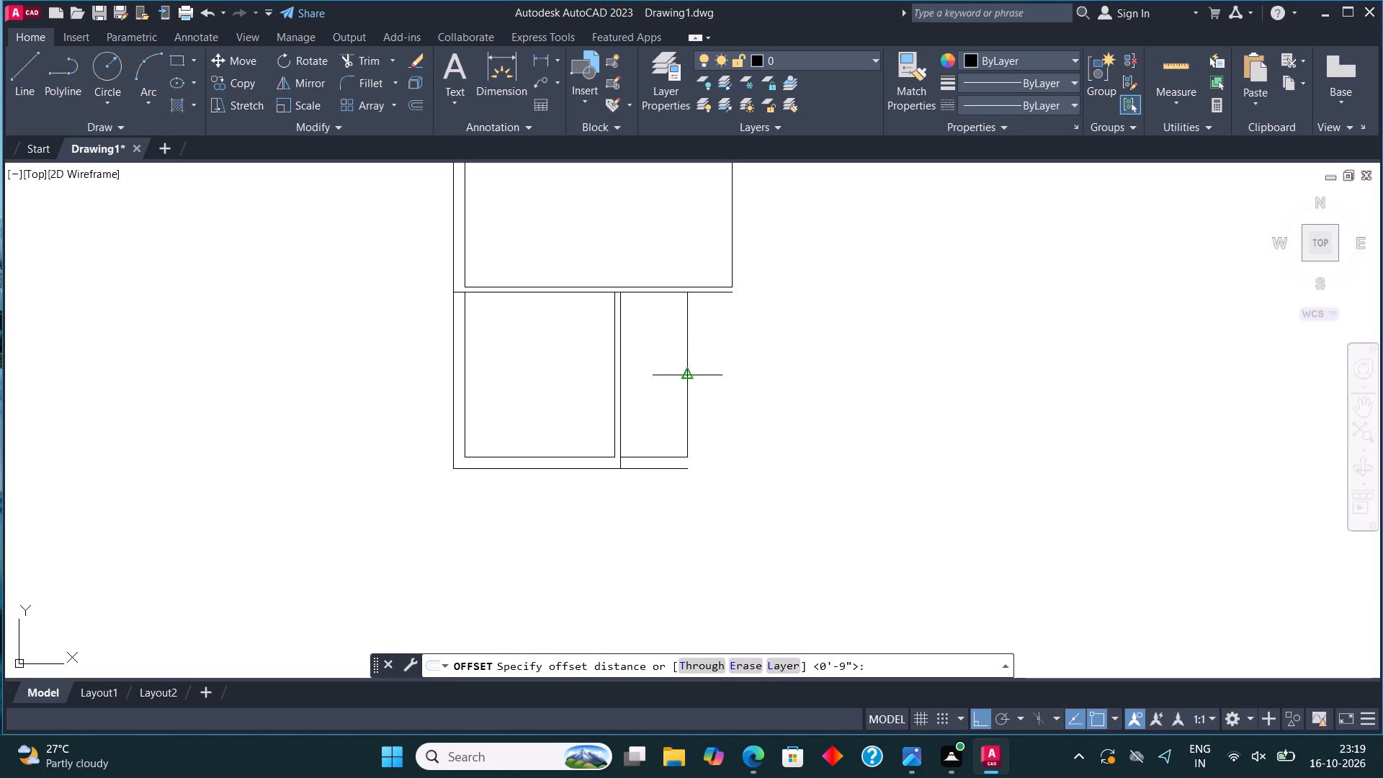
pyautogui.click(691, 368)
pyautogui.write('4.5"')
pyautogui.press('Return')
pyautogui.click(825, 379)
pyautogui.press('Escape')
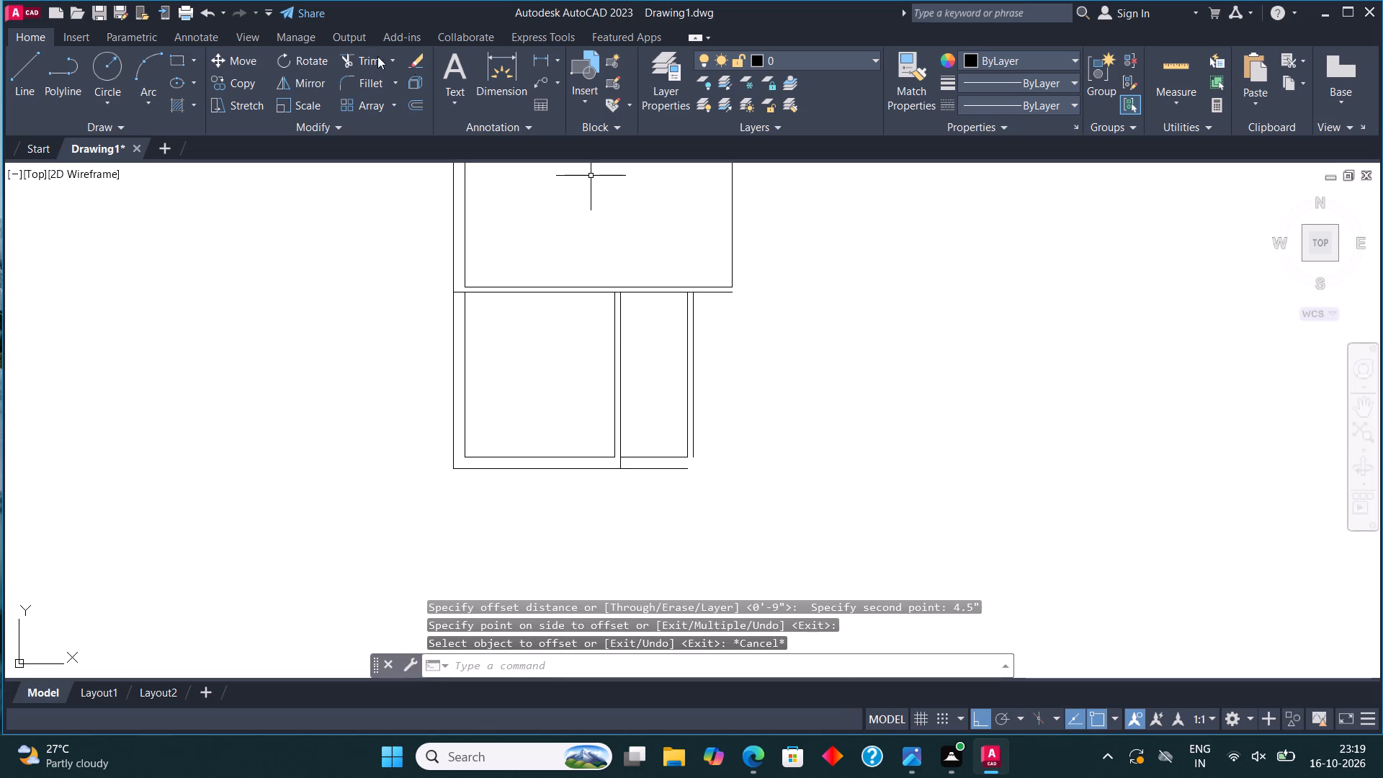
# Fillet the narrow 4'6" room's outer bottom line with its outer right wall line to close the corner.
pyautogui.click(370, 83)
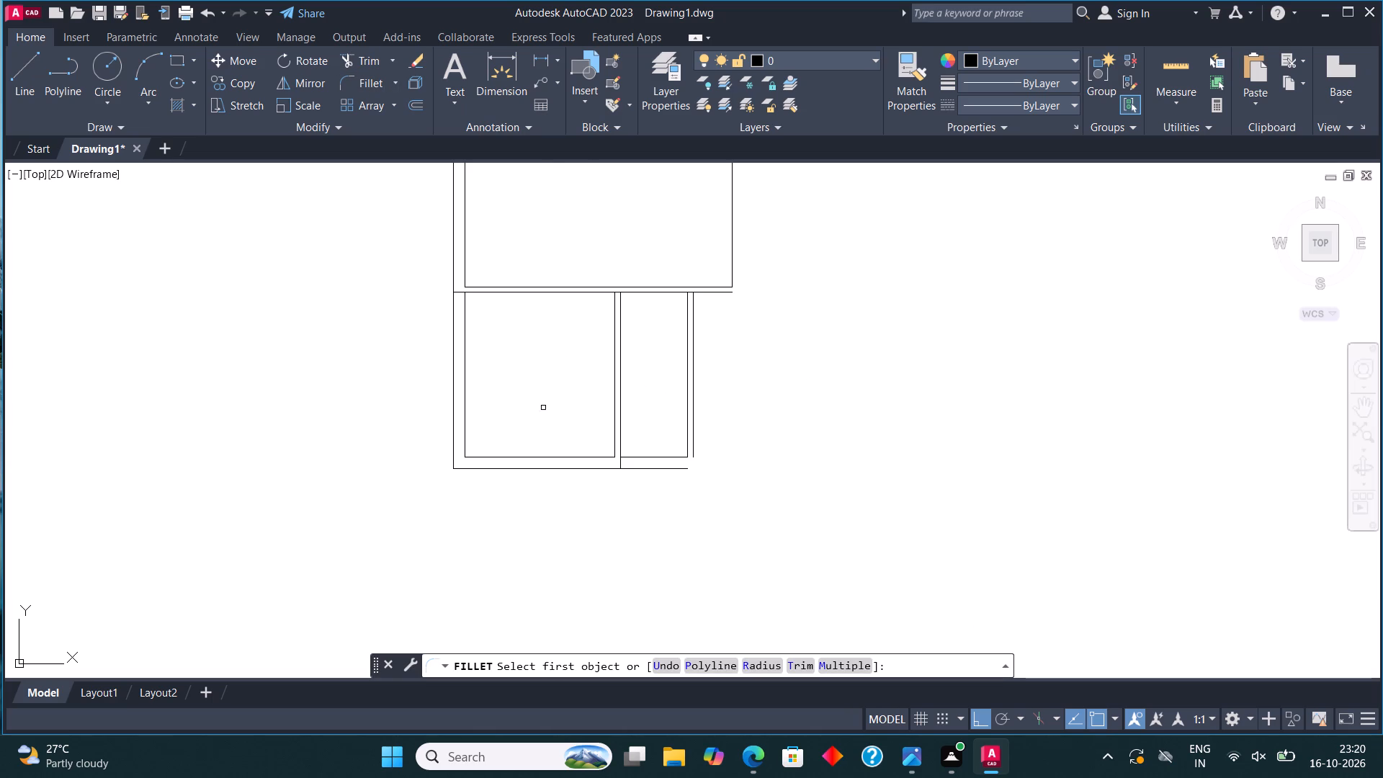
pyautogui.click(658, 468)
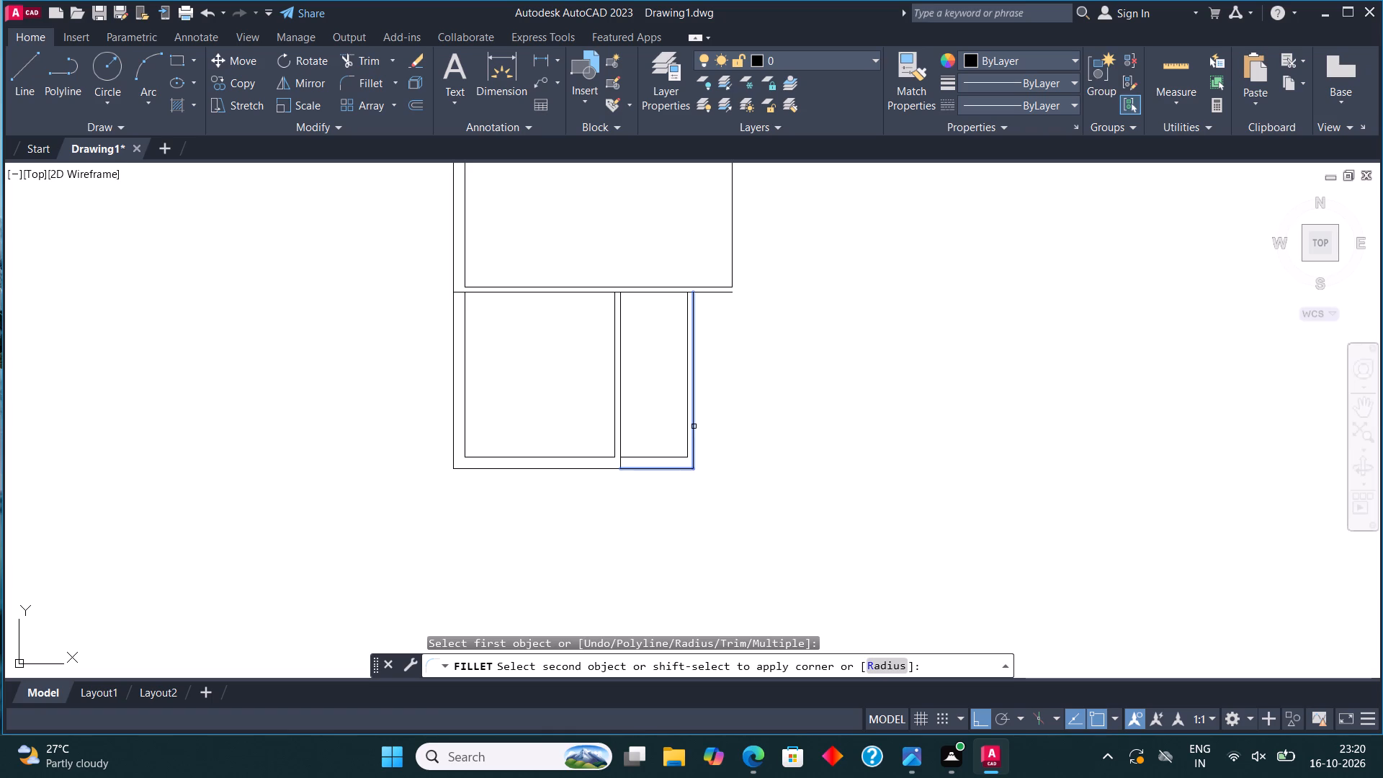
pyautogui.click(694, 426)
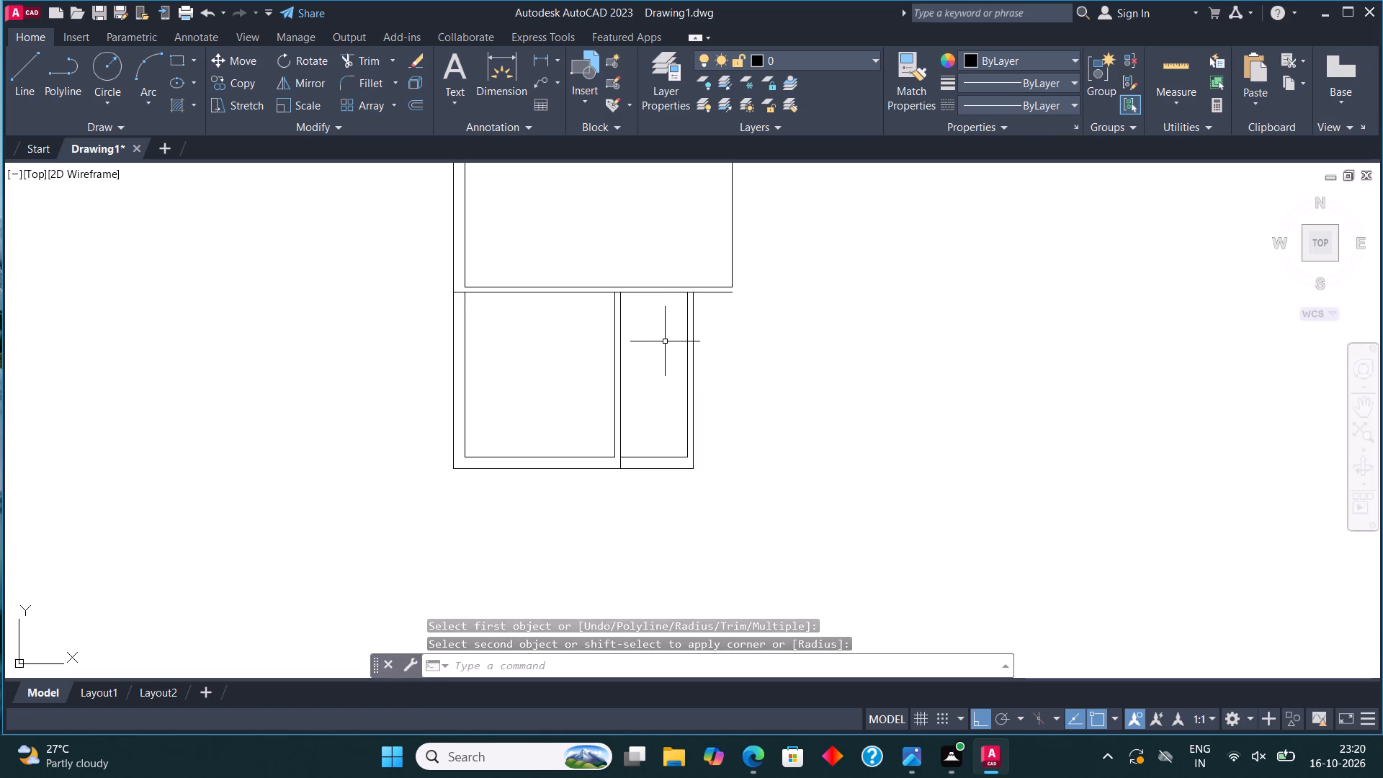
# Draw a 10'4.5" horizontal line to the right from the narrow room's outer right wall line, slightly above its bottom wall.
pyautogui.scroll(-1, 500, 371)
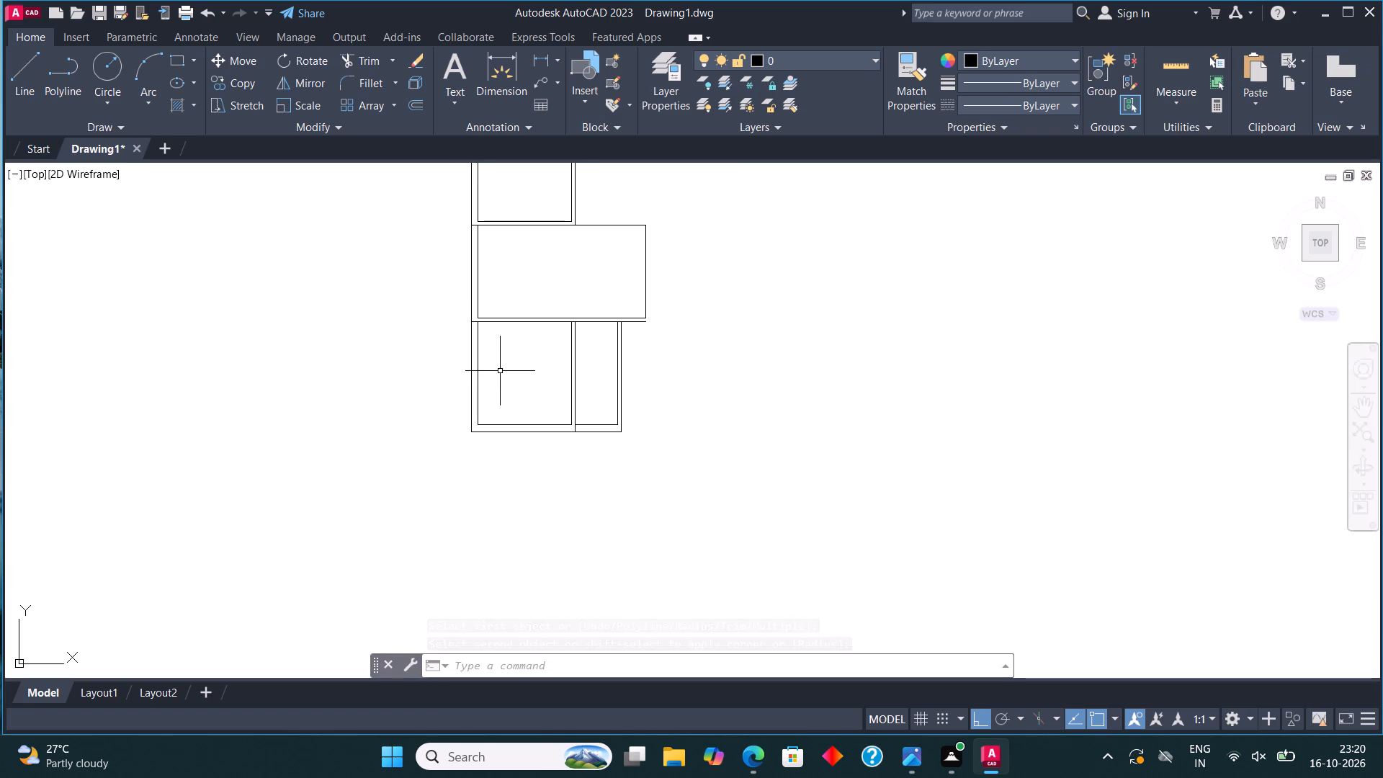
pyautogui.scroll(-1, 583, 368)
pyautogui.moveTo(599, 352); pyautogui.dragTo(560, 408, button='middle')
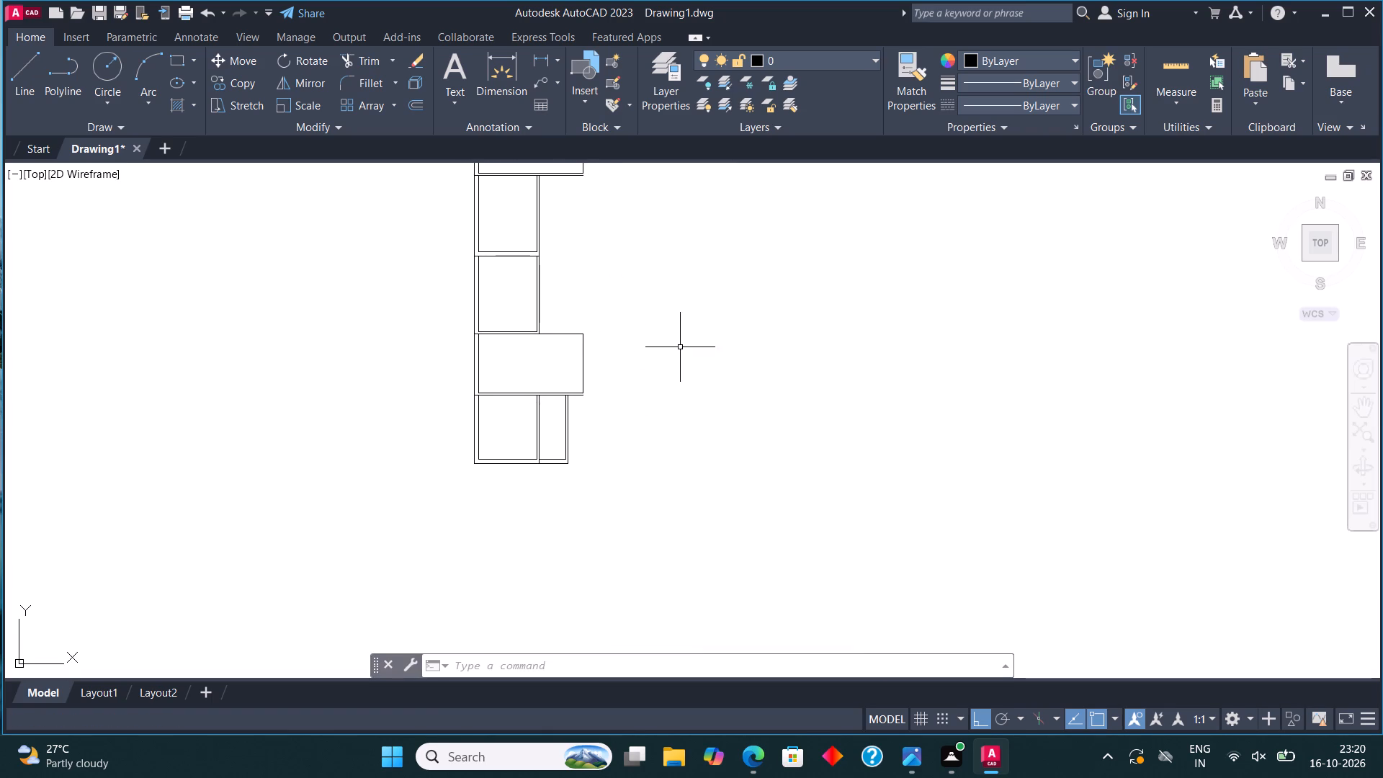
pyautogui.moveTo(679, 346); pyautogui.dragTo(584, 356, button='middle')
pyautogui.click(21, 62)
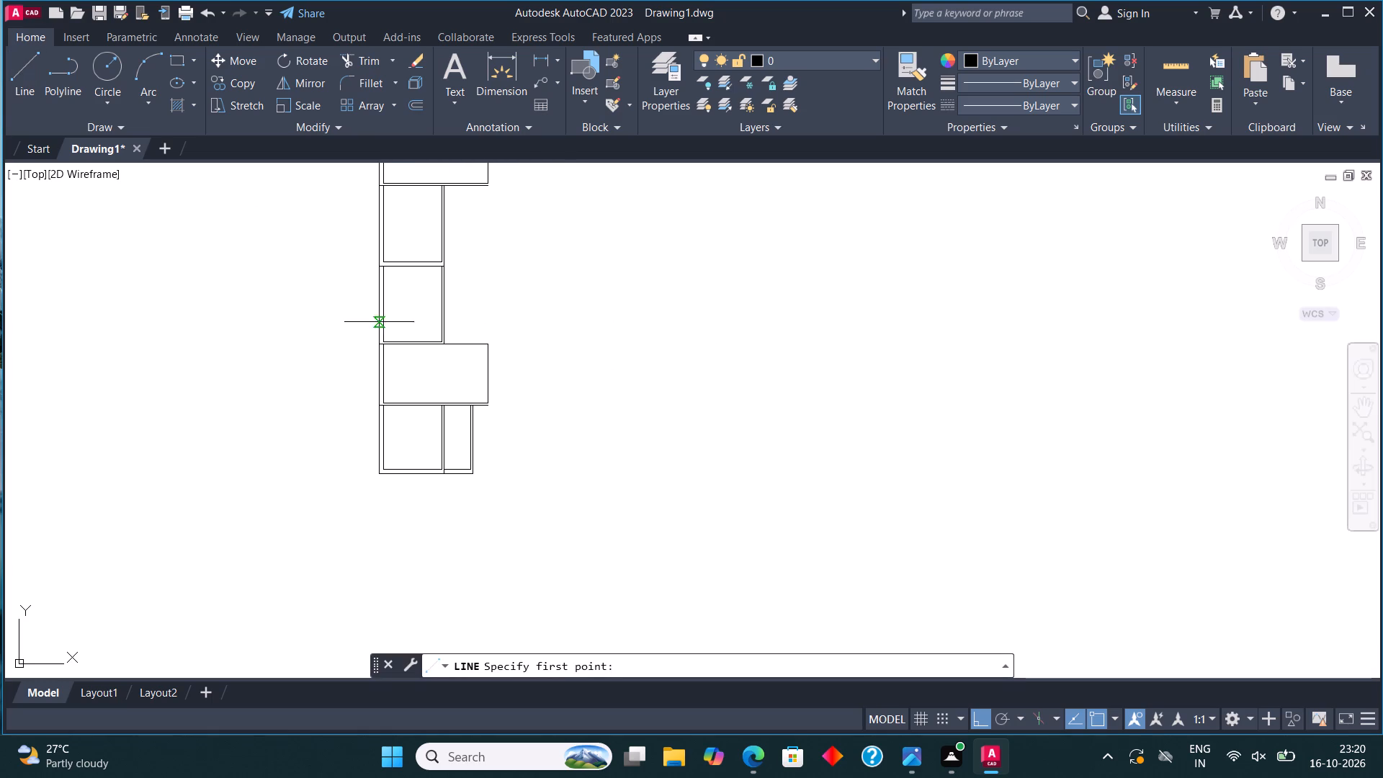
pyautogui.moveTo(407, 323); pyautogui.dragTo(479, 321, button='middle')
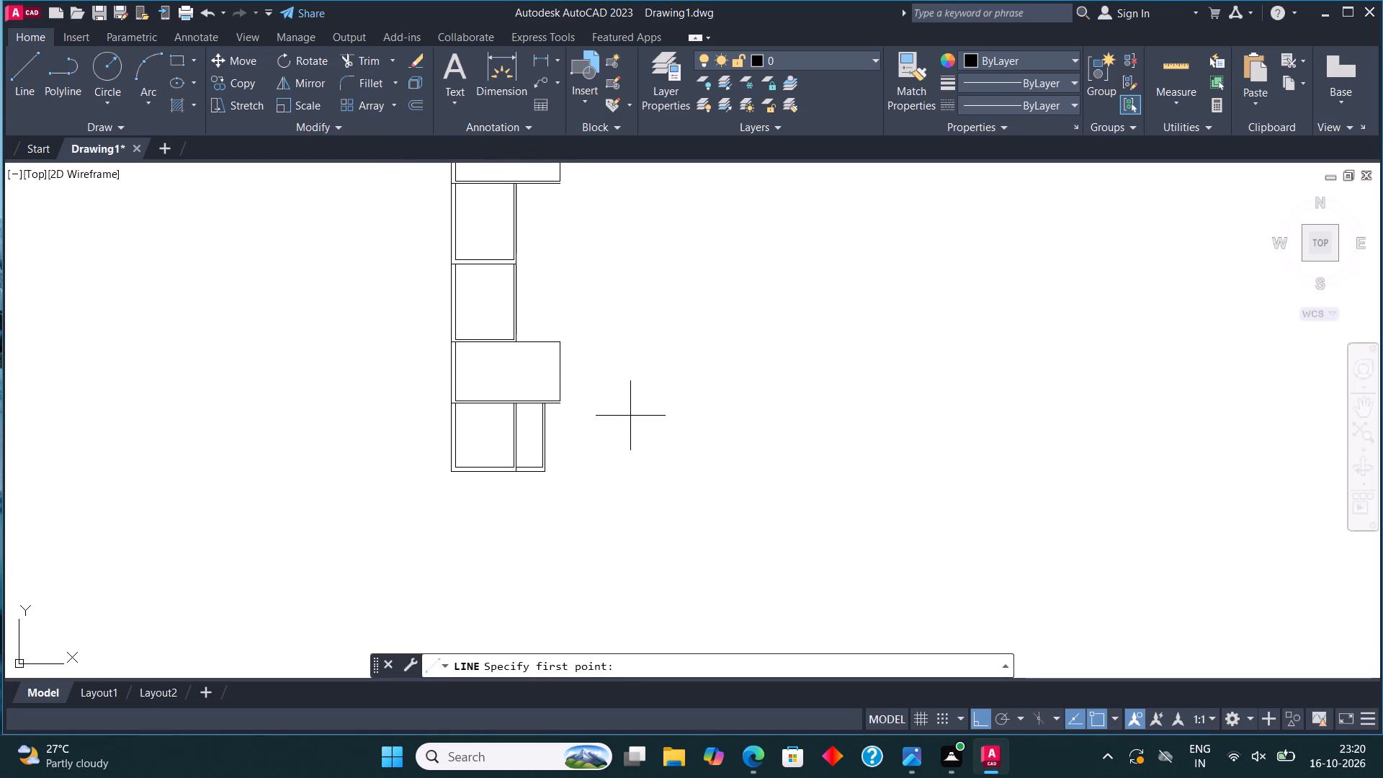
pyautogui.scroll(2, 555, 465)
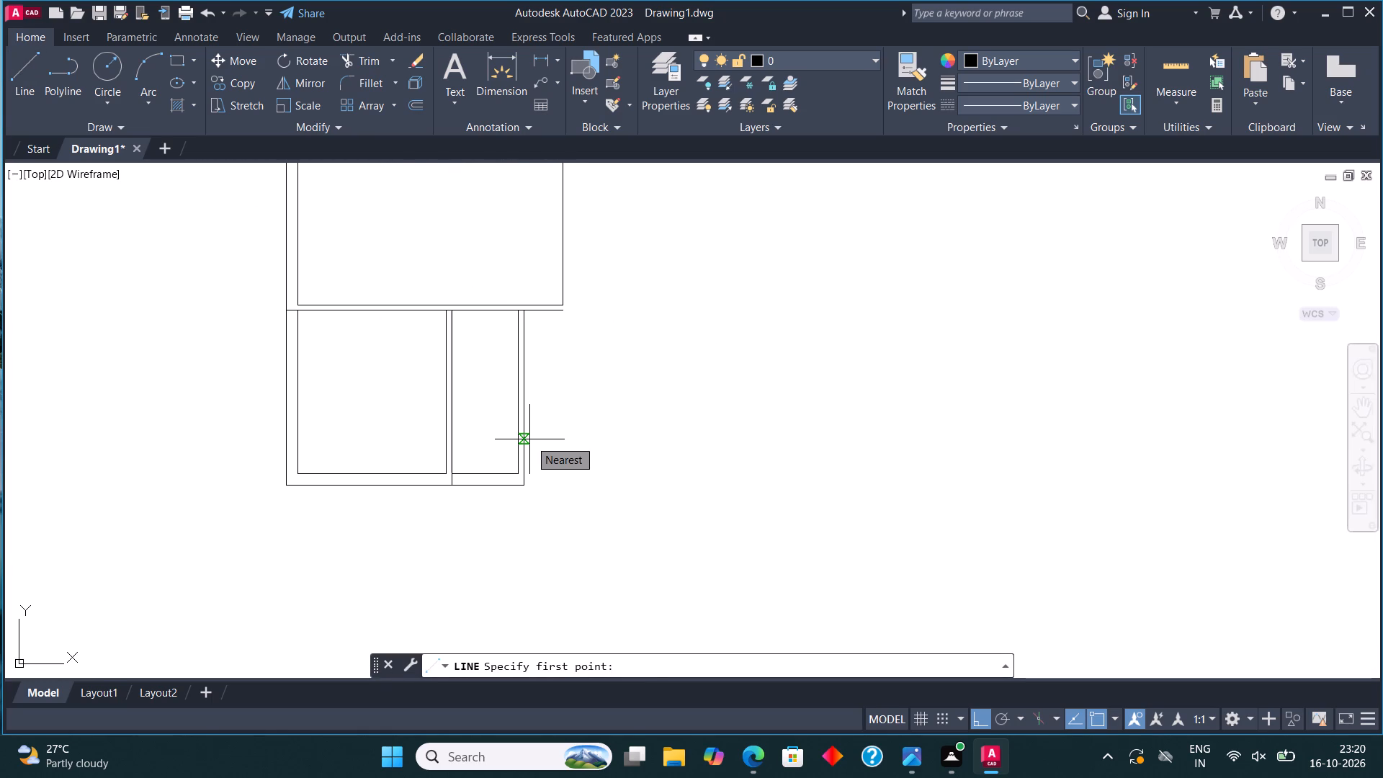
pyautogui.click(529, 439)
pyautogui.write('10\'4.5"')
pyautogui.press('Return')
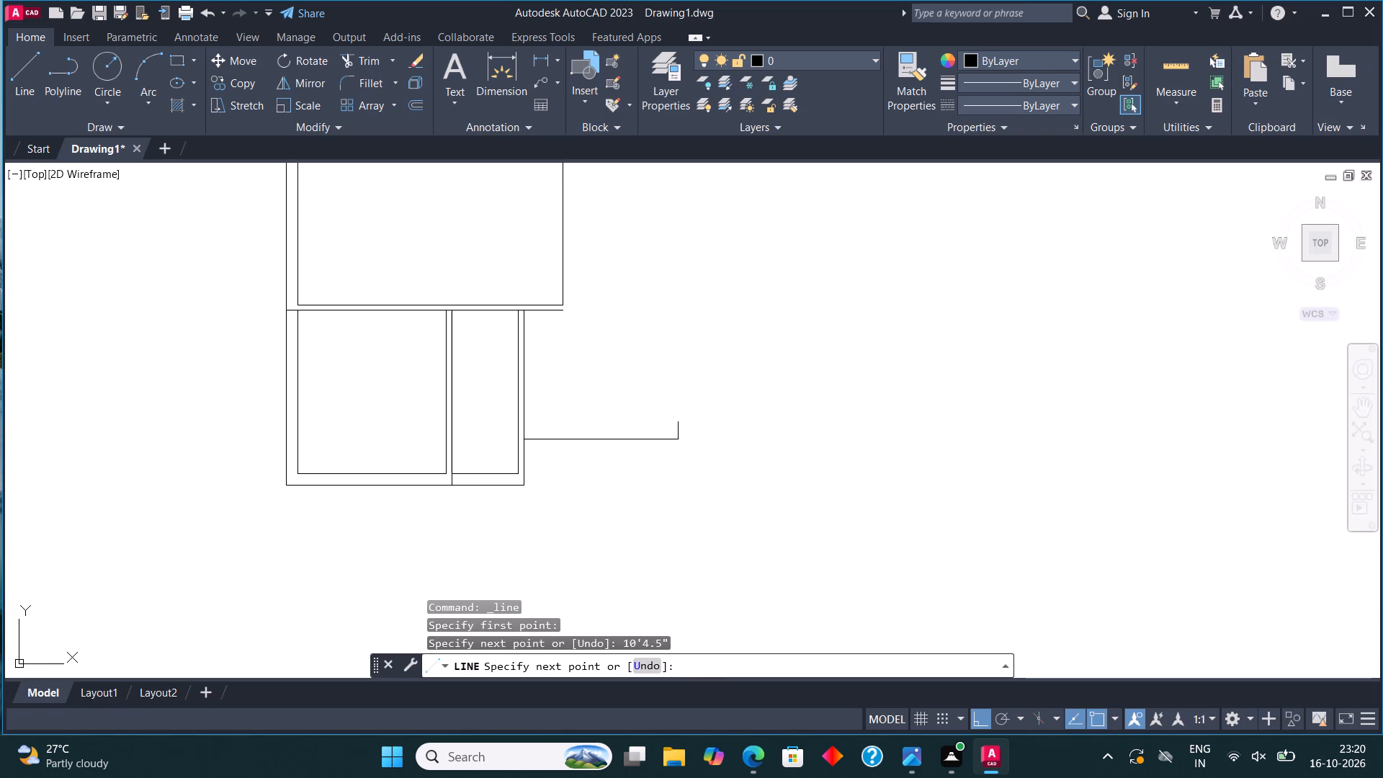
pyautogui.press('Escape')
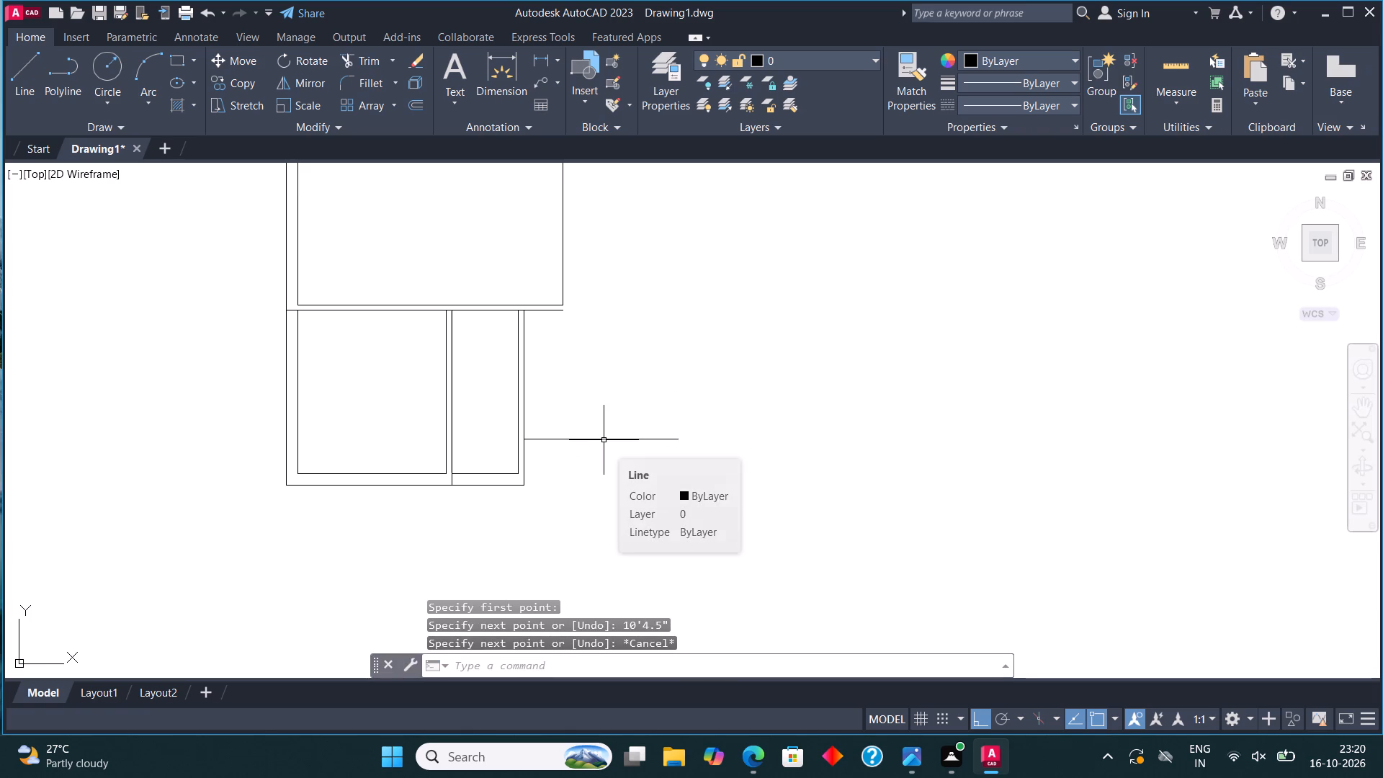
# Offset the 10'4.5" line 9" upward.
pyautogui.click(604, 439)
pyautogui.click(413, 95)
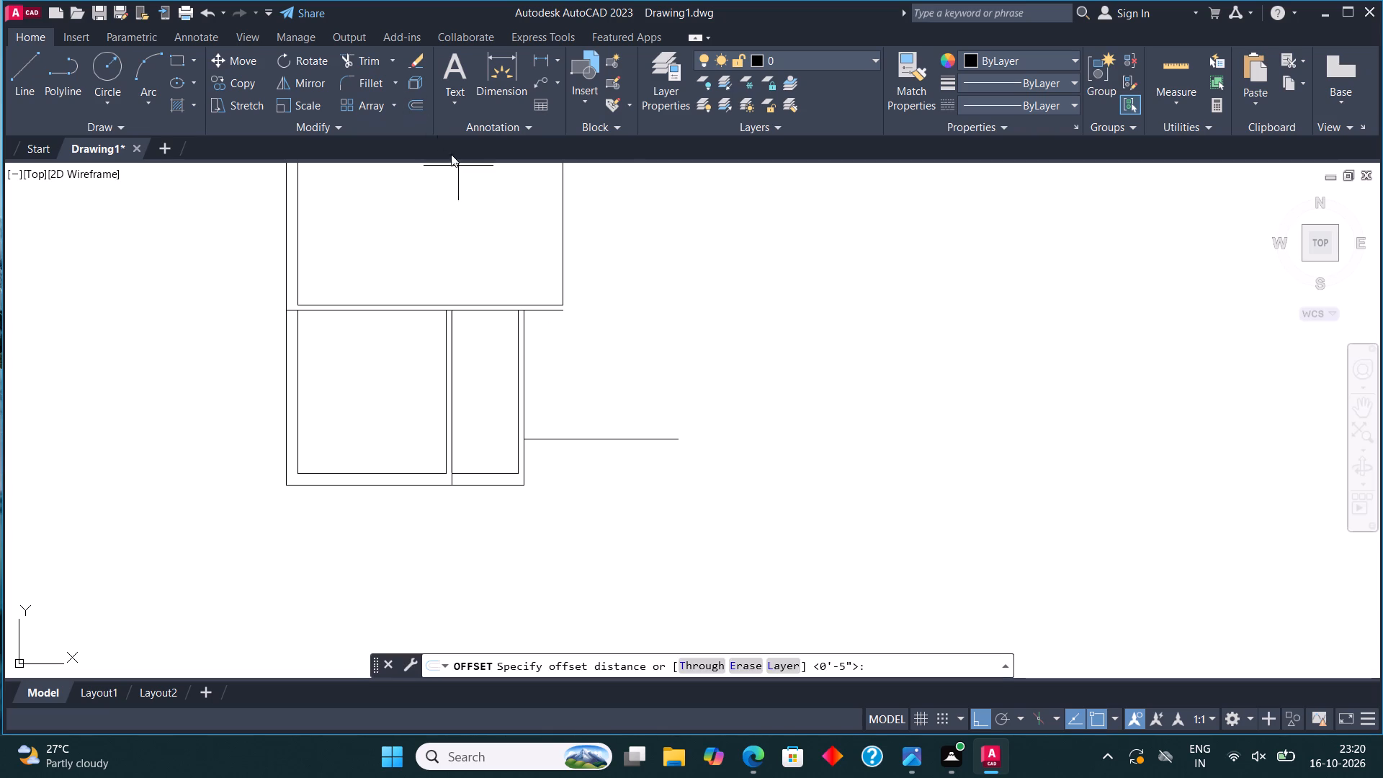
pyautogui.click(590, 434)
pyautogui.write('9"')
pyautogui.press('Return')
pyautogui.click(601, 380)
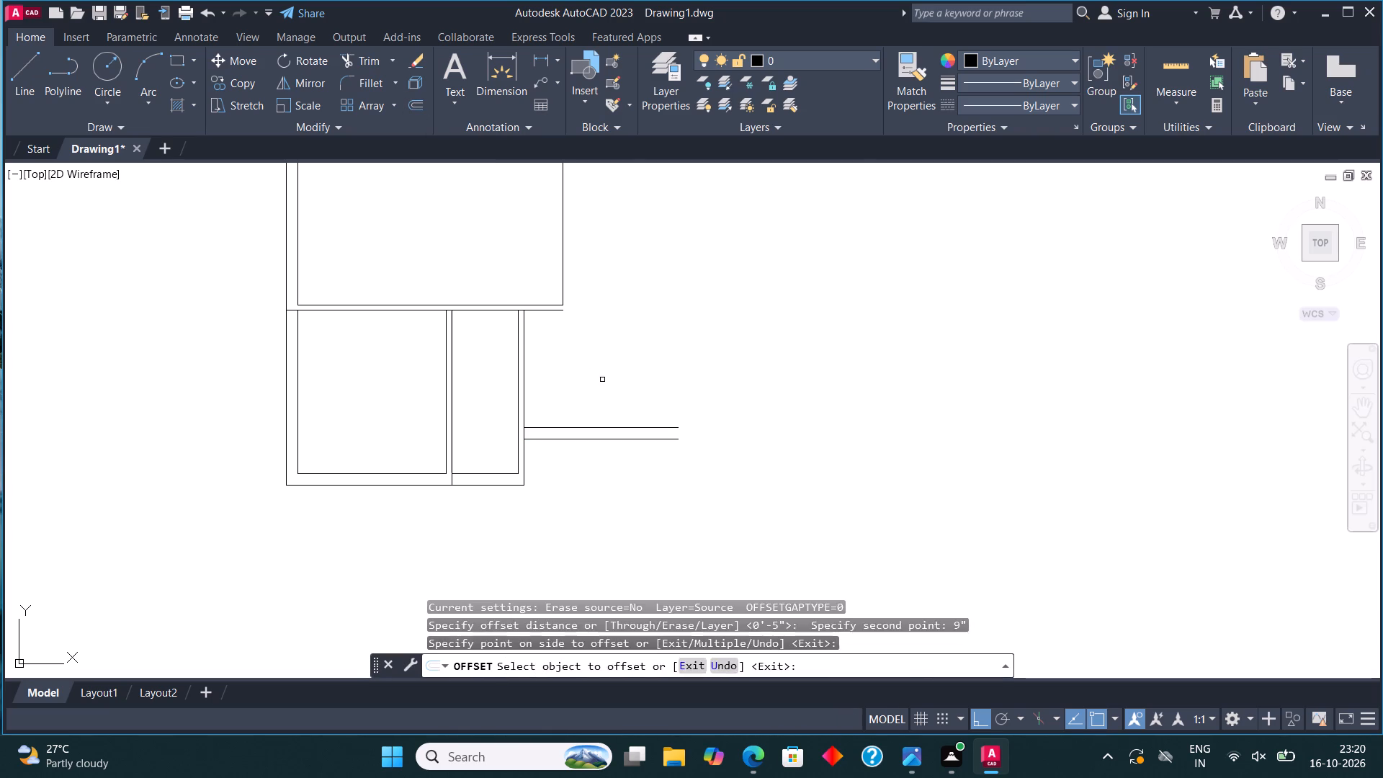
pyautogui.press('Escape')
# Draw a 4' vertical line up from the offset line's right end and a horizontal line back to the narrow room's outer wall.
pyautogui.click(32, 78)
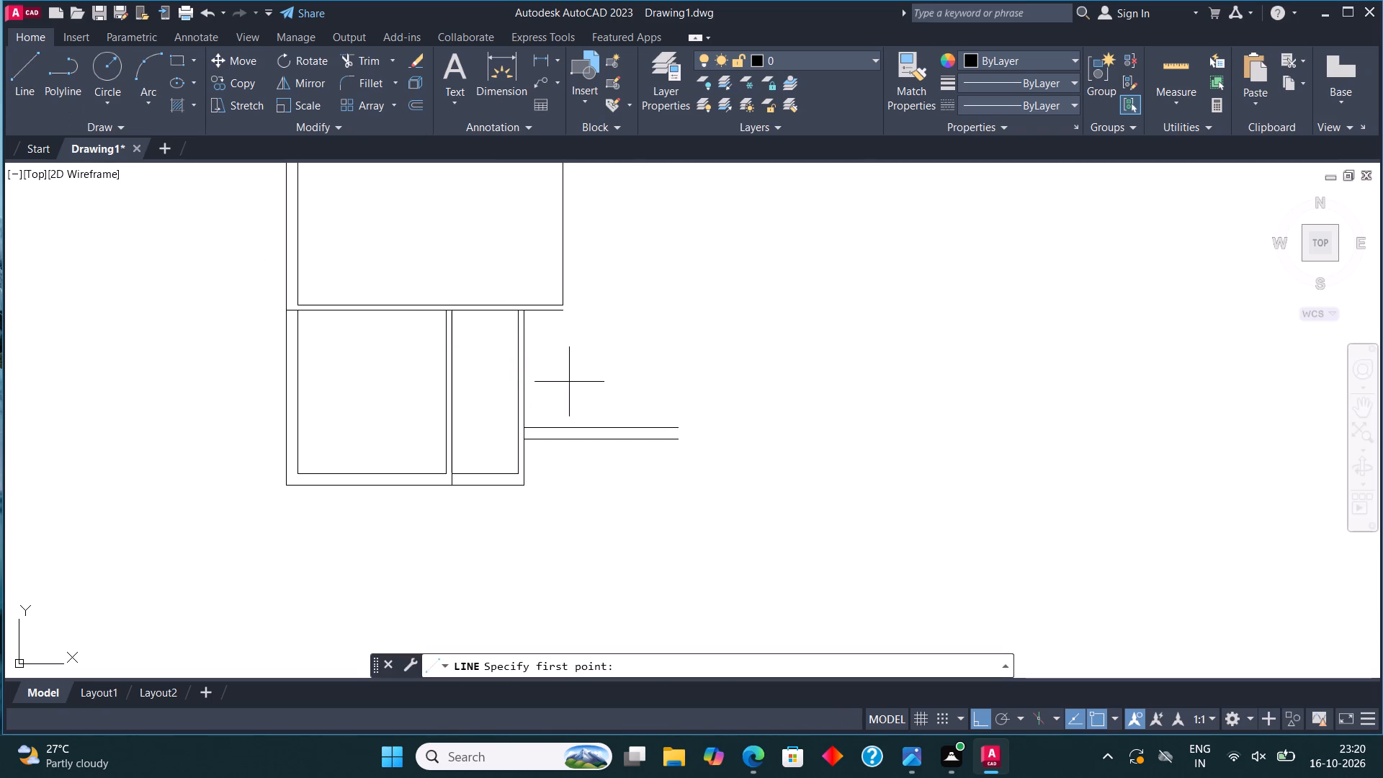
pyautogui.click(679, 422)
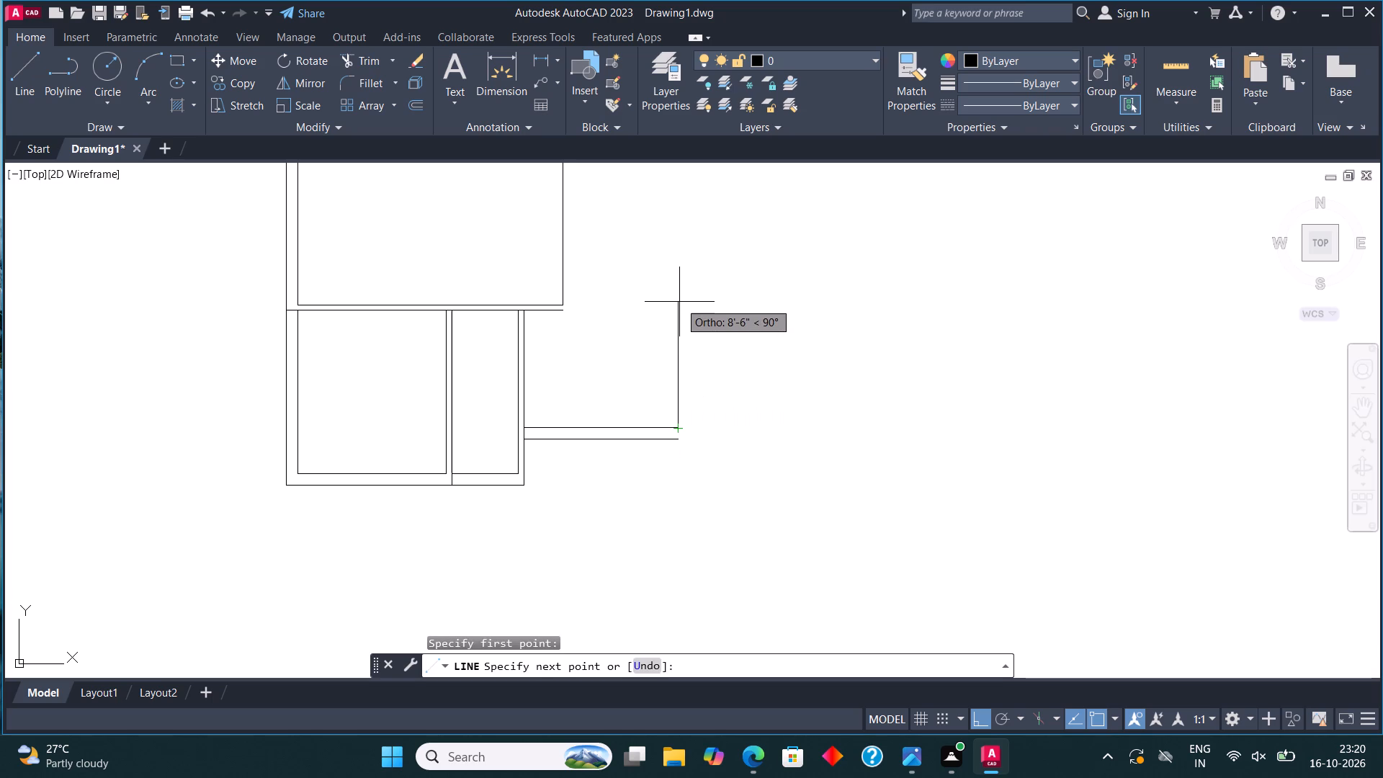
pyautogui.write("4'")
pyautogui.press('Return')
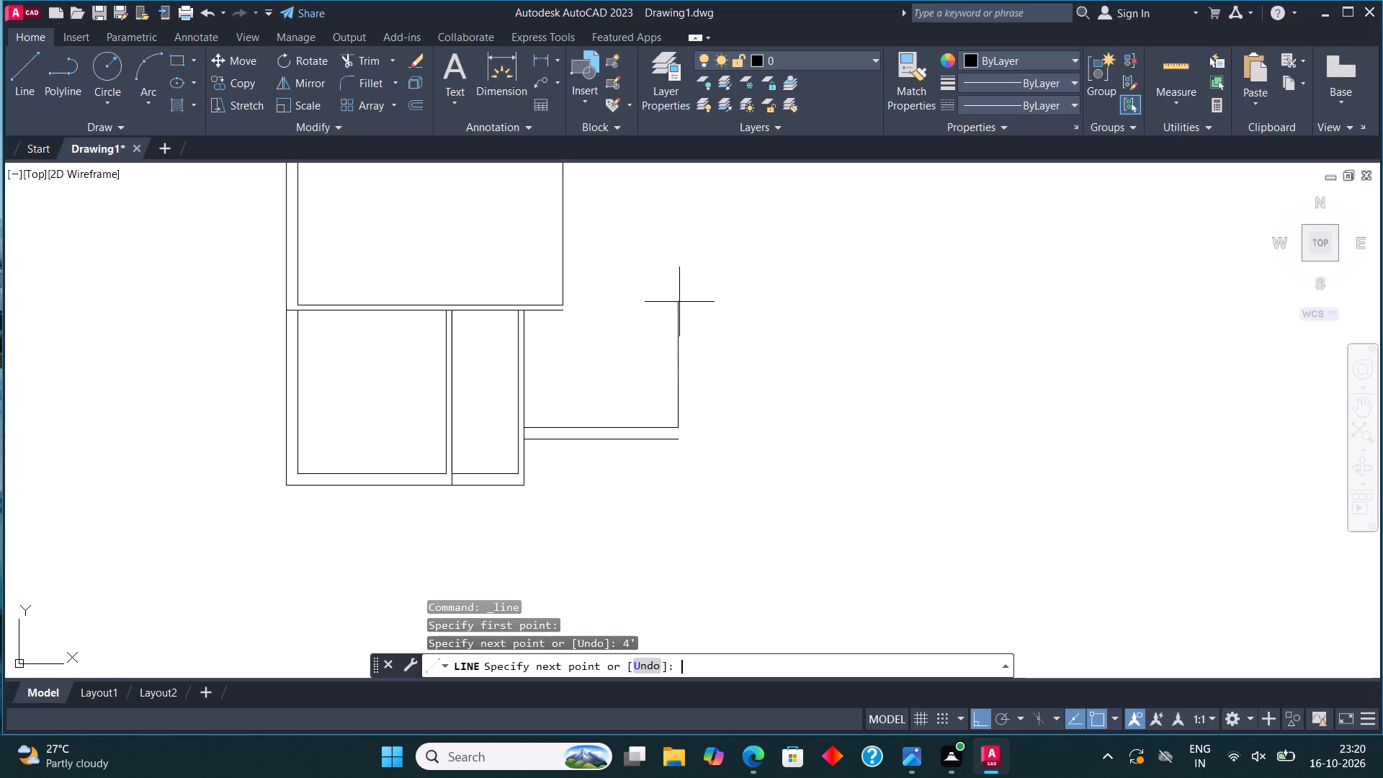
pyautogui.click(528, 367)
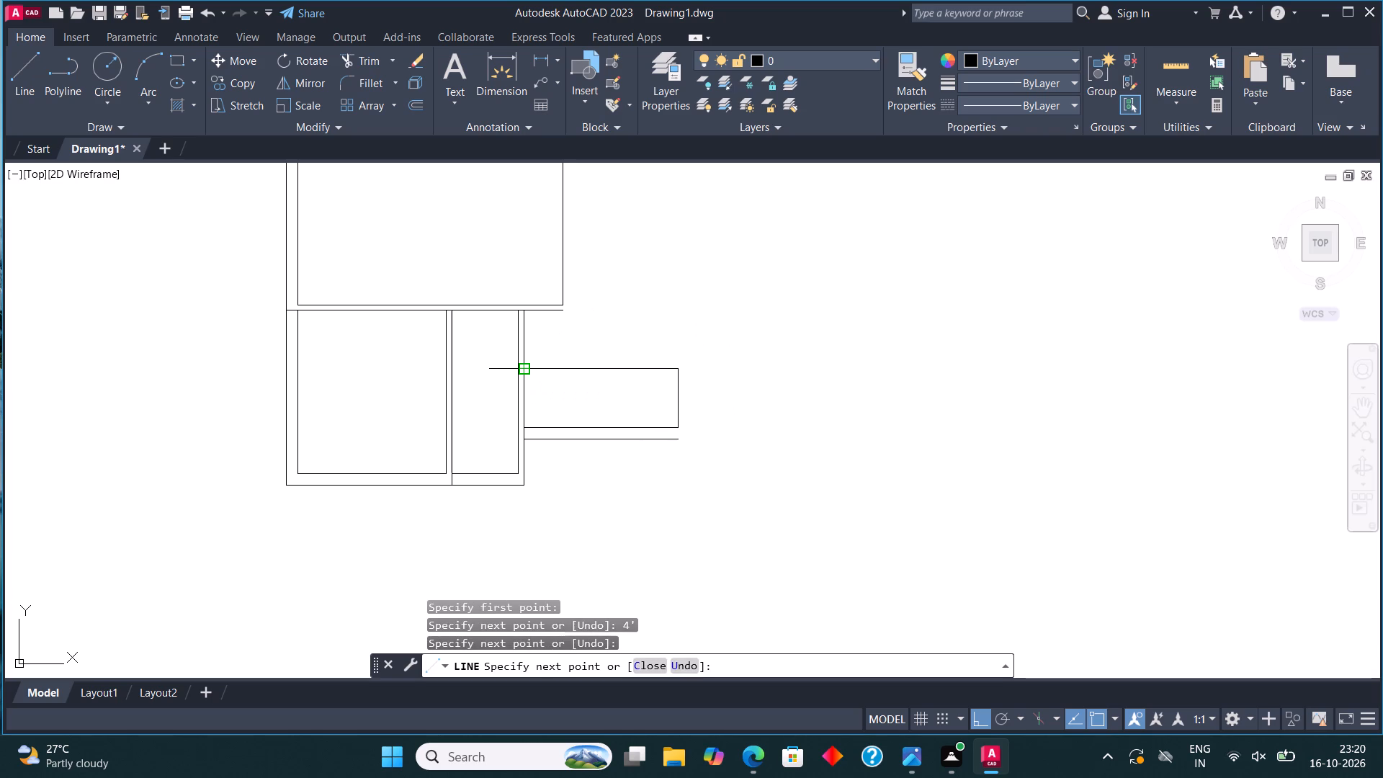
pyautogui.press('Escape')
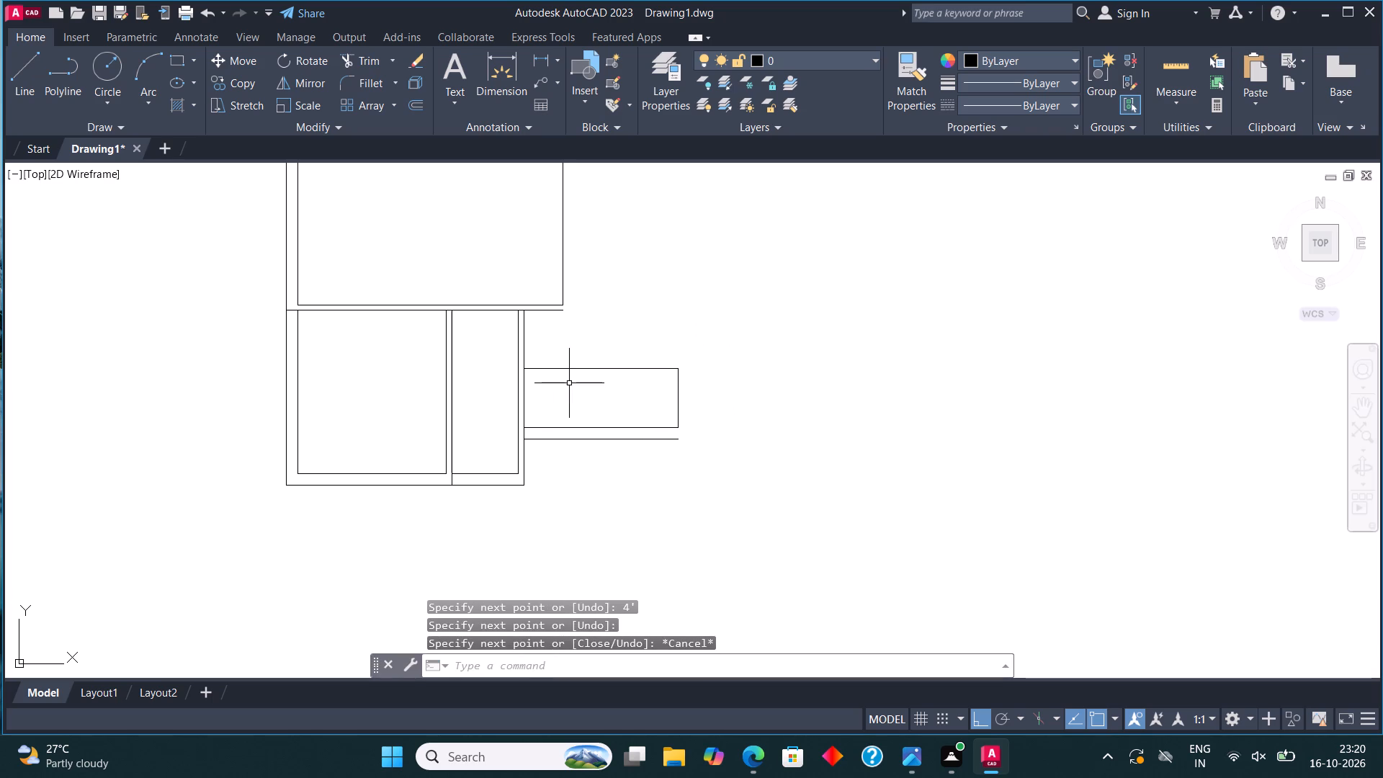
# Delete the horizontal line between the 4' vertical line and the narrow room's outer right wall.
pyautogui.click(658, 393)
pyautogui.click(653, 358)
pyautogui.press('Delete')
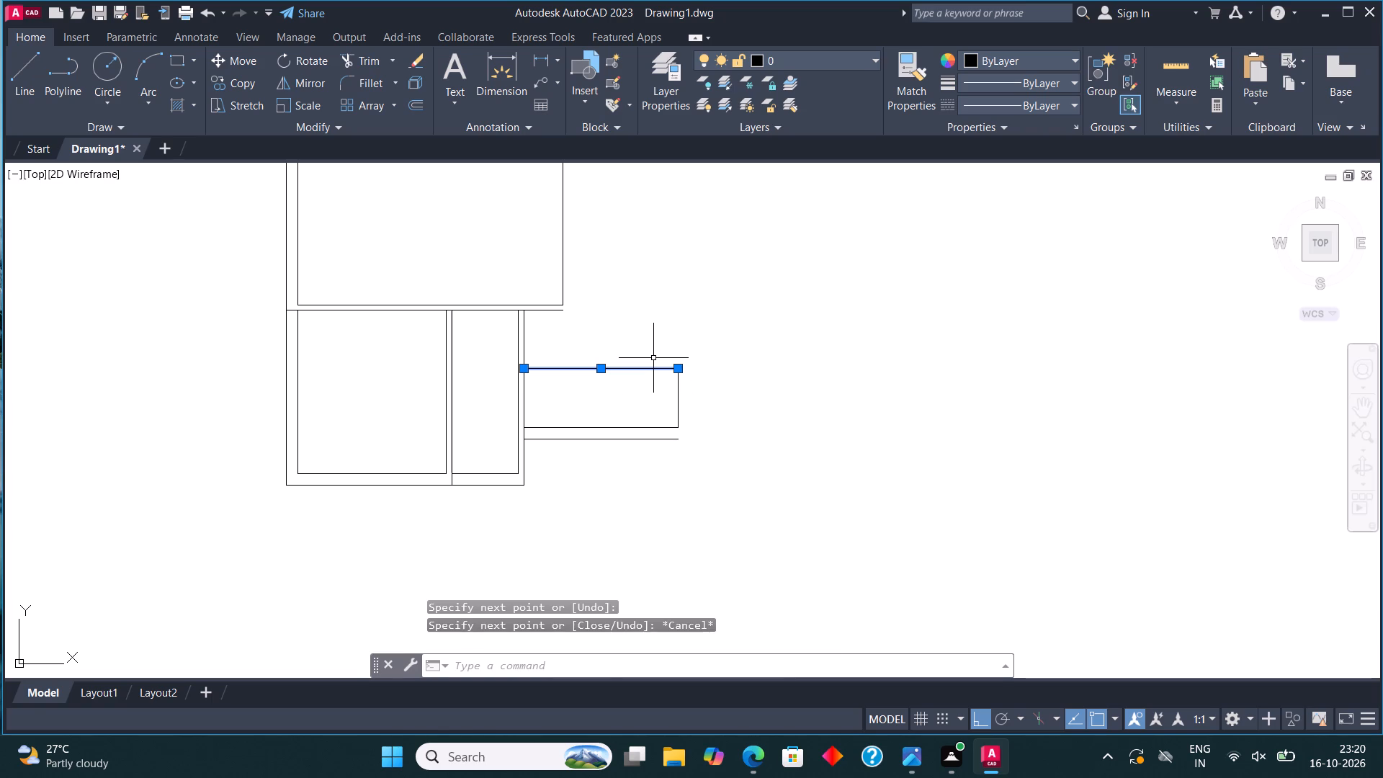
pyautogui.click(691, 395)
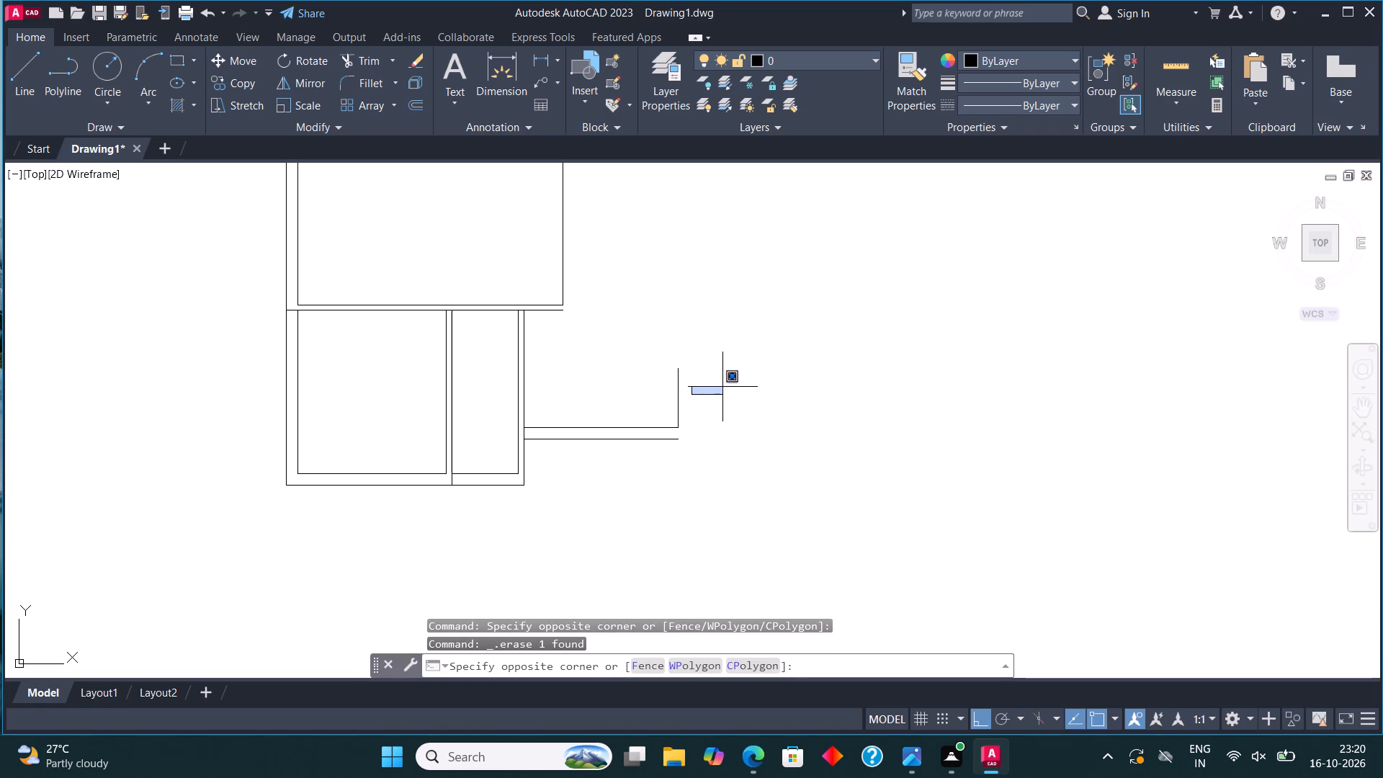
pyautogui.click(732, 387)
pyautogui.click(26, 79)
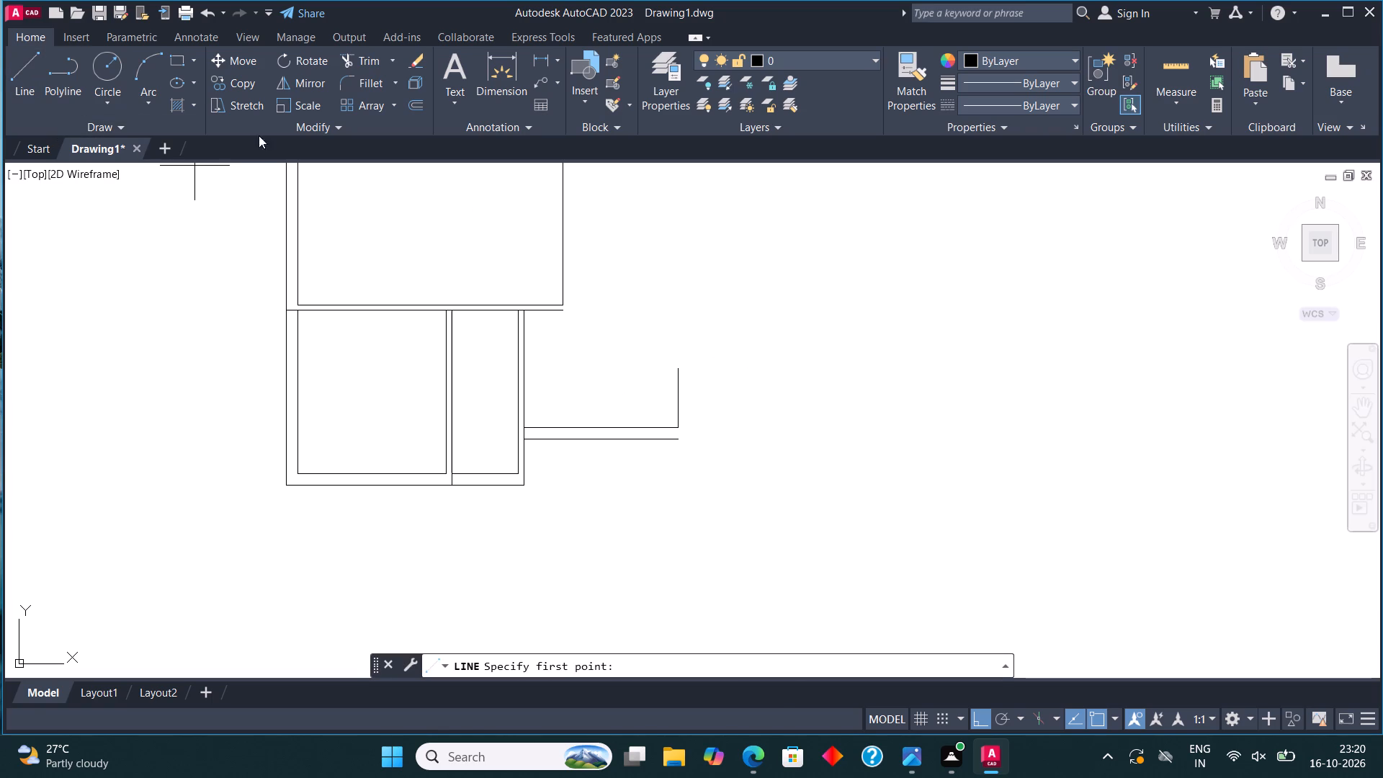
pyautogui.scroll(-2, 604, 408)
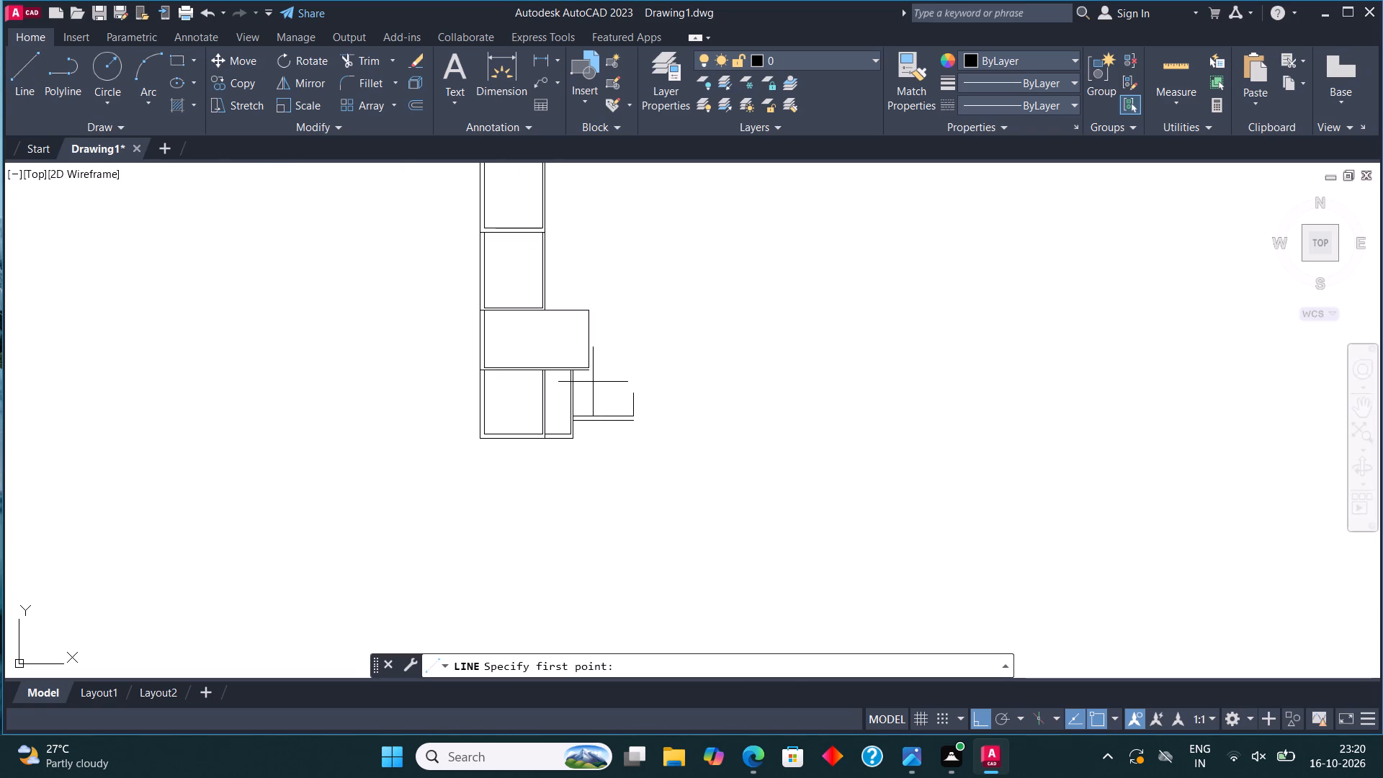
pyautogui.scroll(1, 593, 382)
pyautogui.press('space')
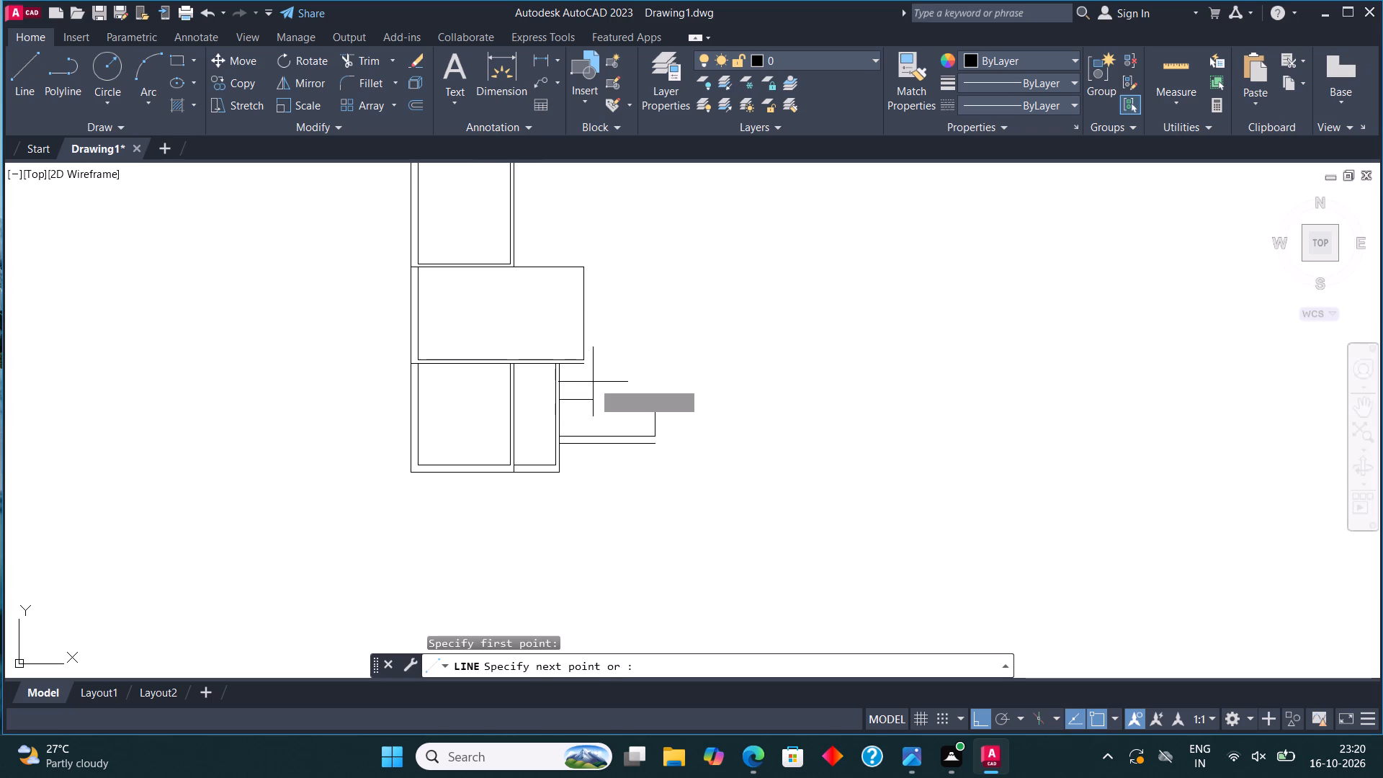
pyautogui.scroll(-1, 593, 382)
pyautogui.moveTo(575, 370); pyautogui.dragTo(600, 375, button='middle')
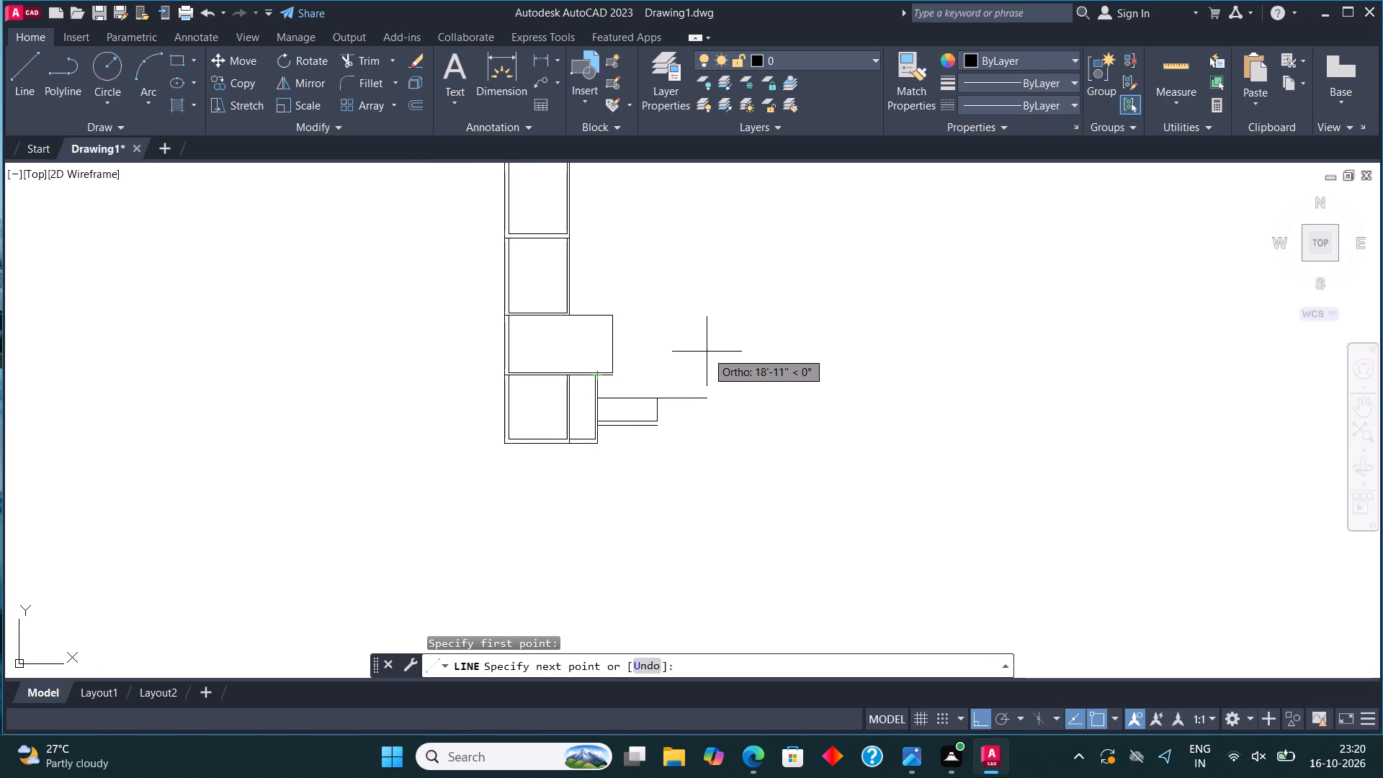
# Trim away the right vertical line of the 17'10.5" room above the narrow room.
pyautogui.click(377, 62)
pyautogui.click(582, 341)
pyautogui.click(714, 344)
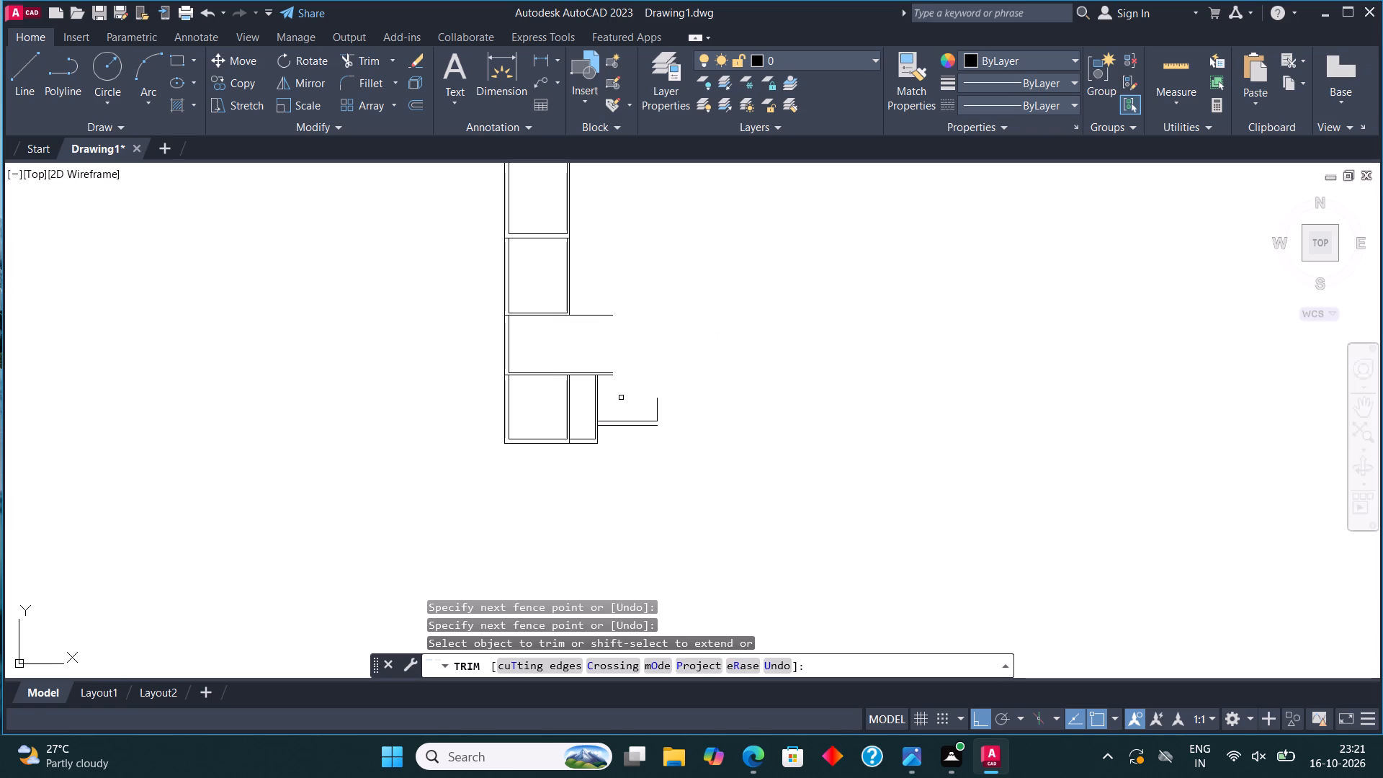
pyautogui.scroll(2, 649, 370)
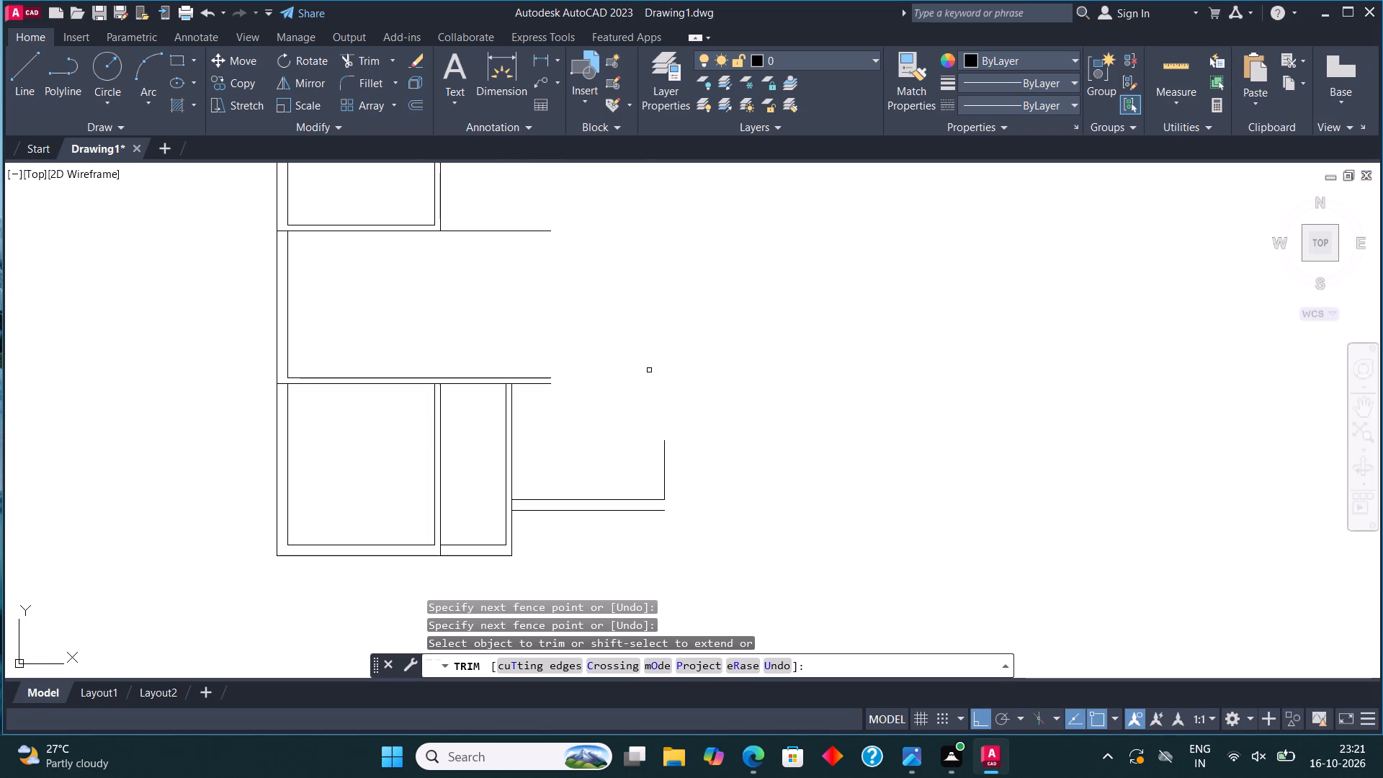
pyautogui.press('Escape')
# Draw a 12'3" vertical line upward from the right end of the upper 10'4.5" line.
pyautogui.click(29, 73)
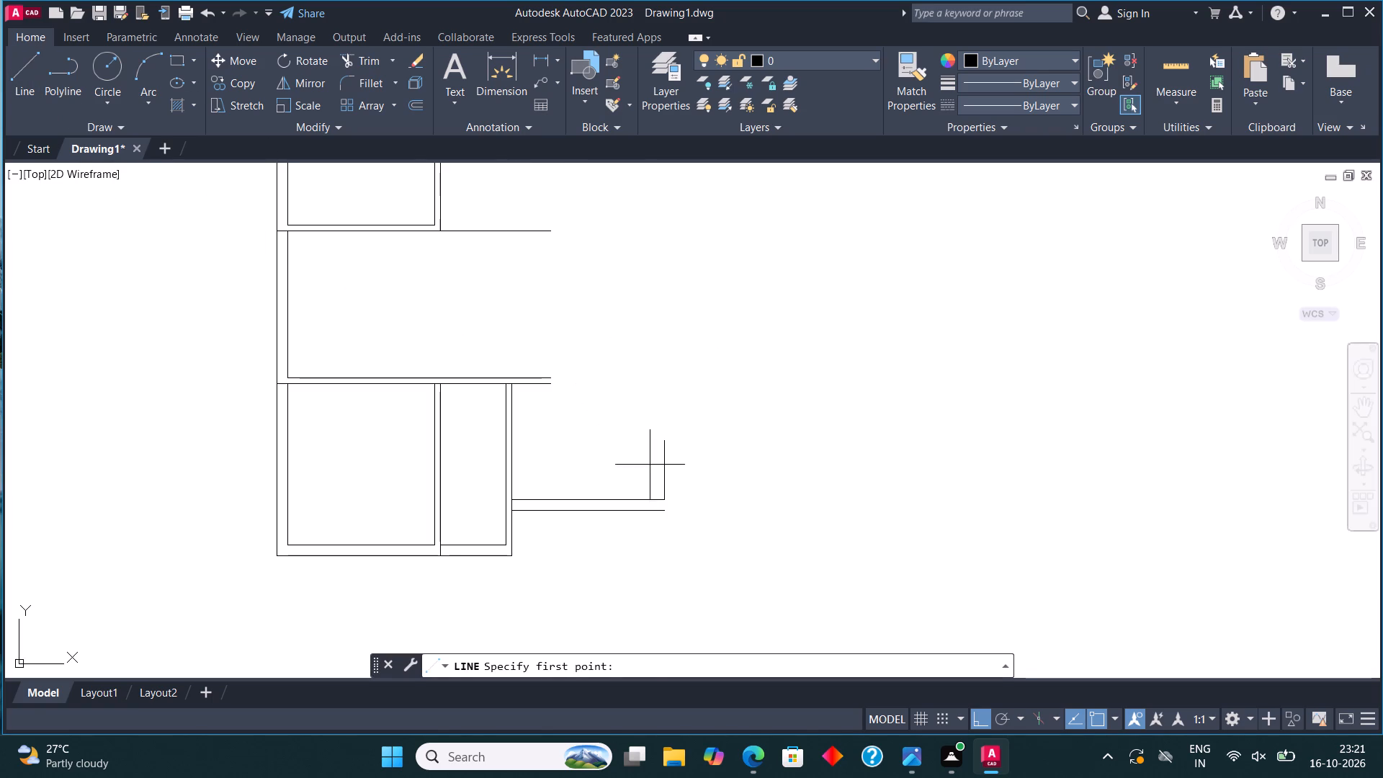
pyautogui.click(668, 496)
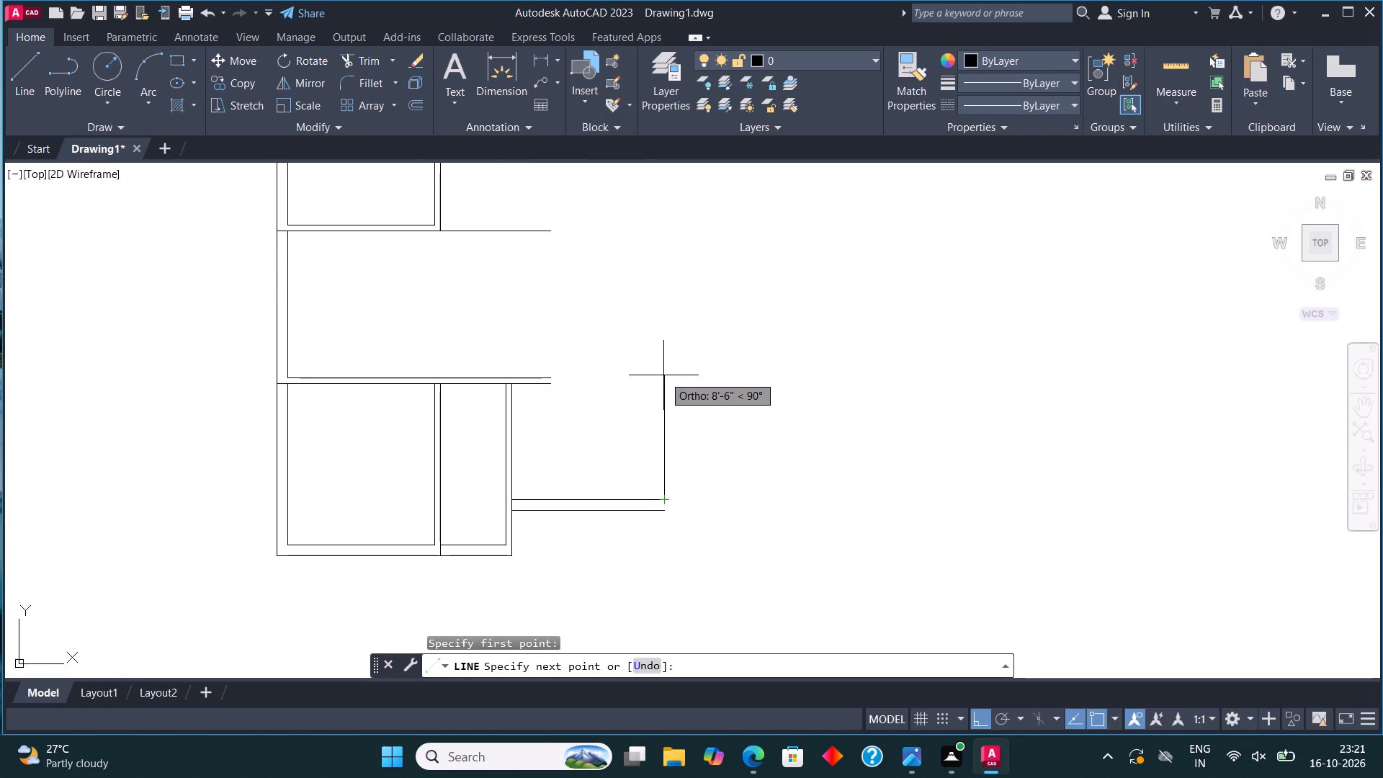
pyautogui.write('12\'3"')
pyautogui.press('Return')
pyautogui.press('Escape')
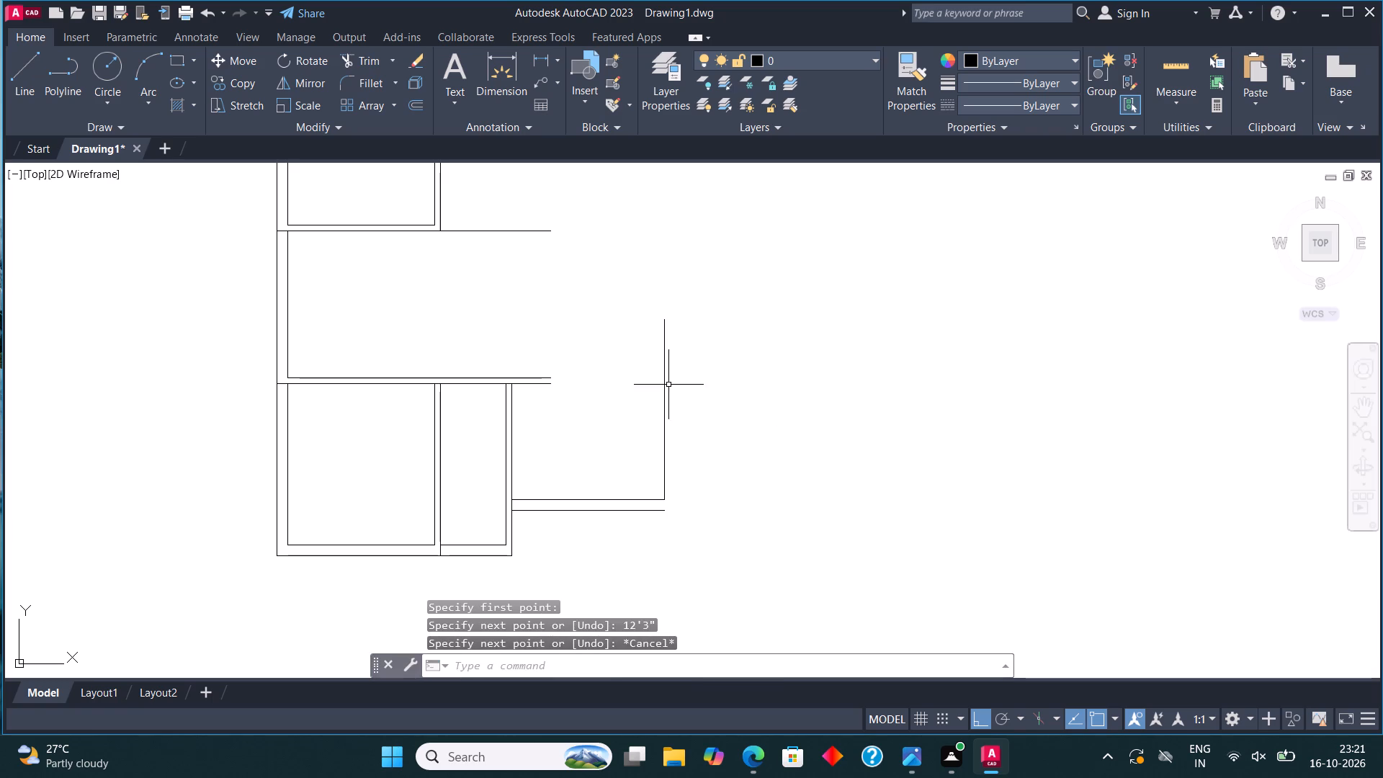
# Offset the 12'3" vertical line 4.5" to the right.
pyautogui.click(657, 378)
pyautogui.doubleClick(666, 408)
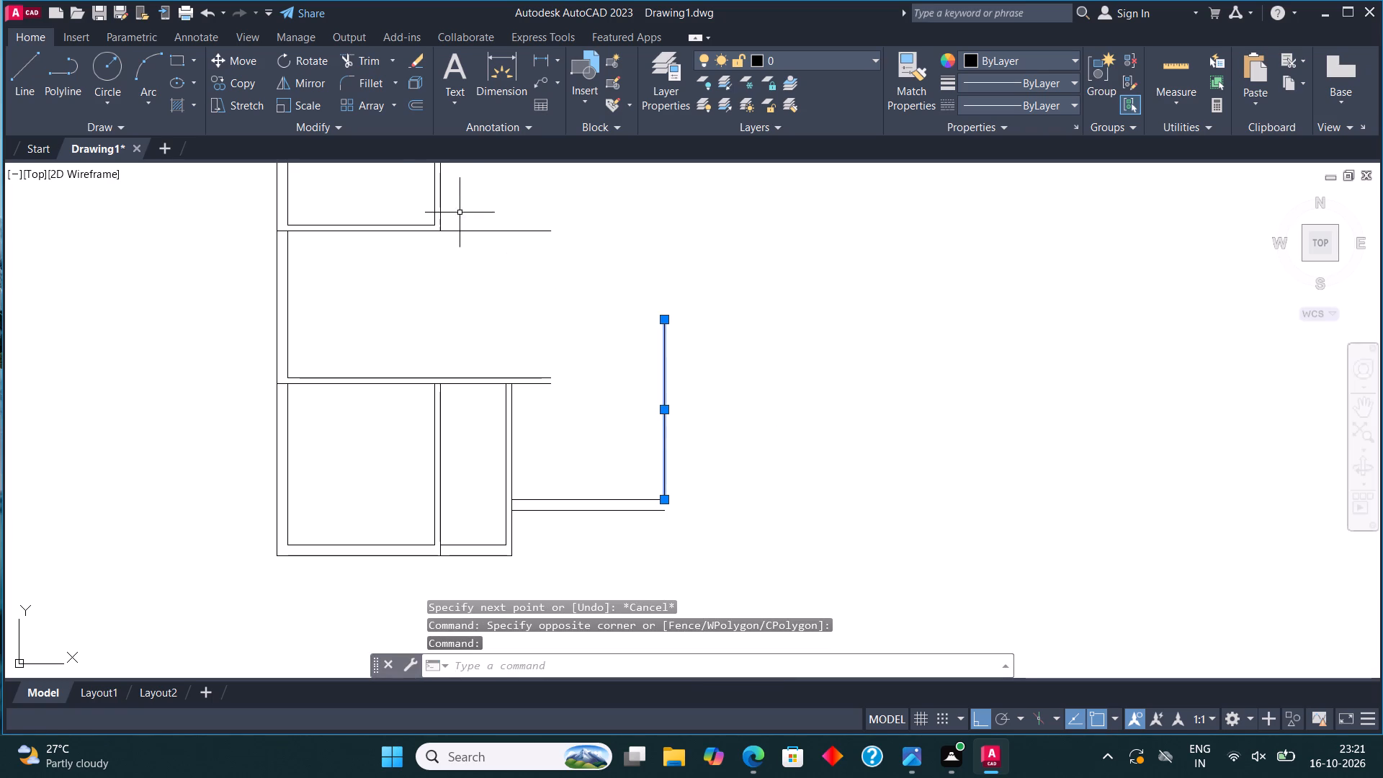
pyautogui.click(418, 106)
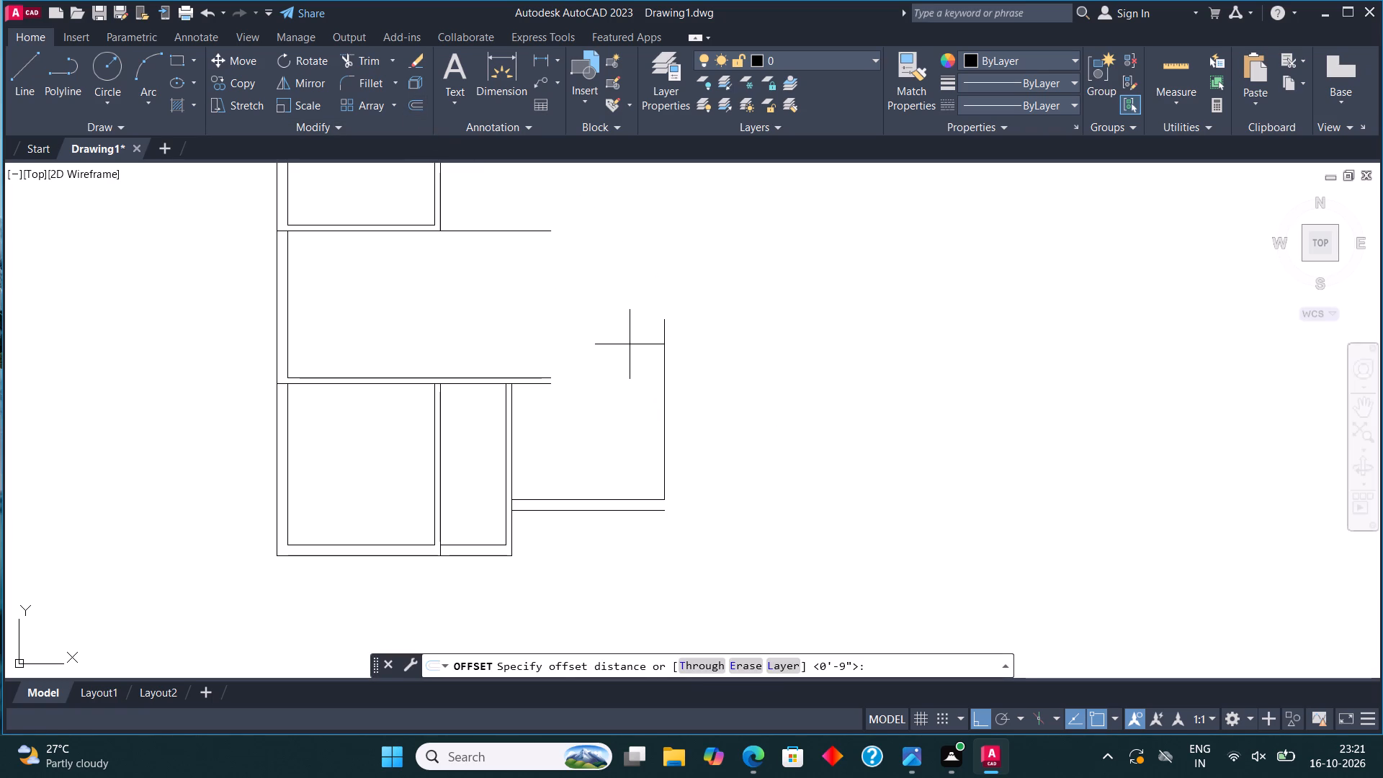
pyautogui.click(668, 405)
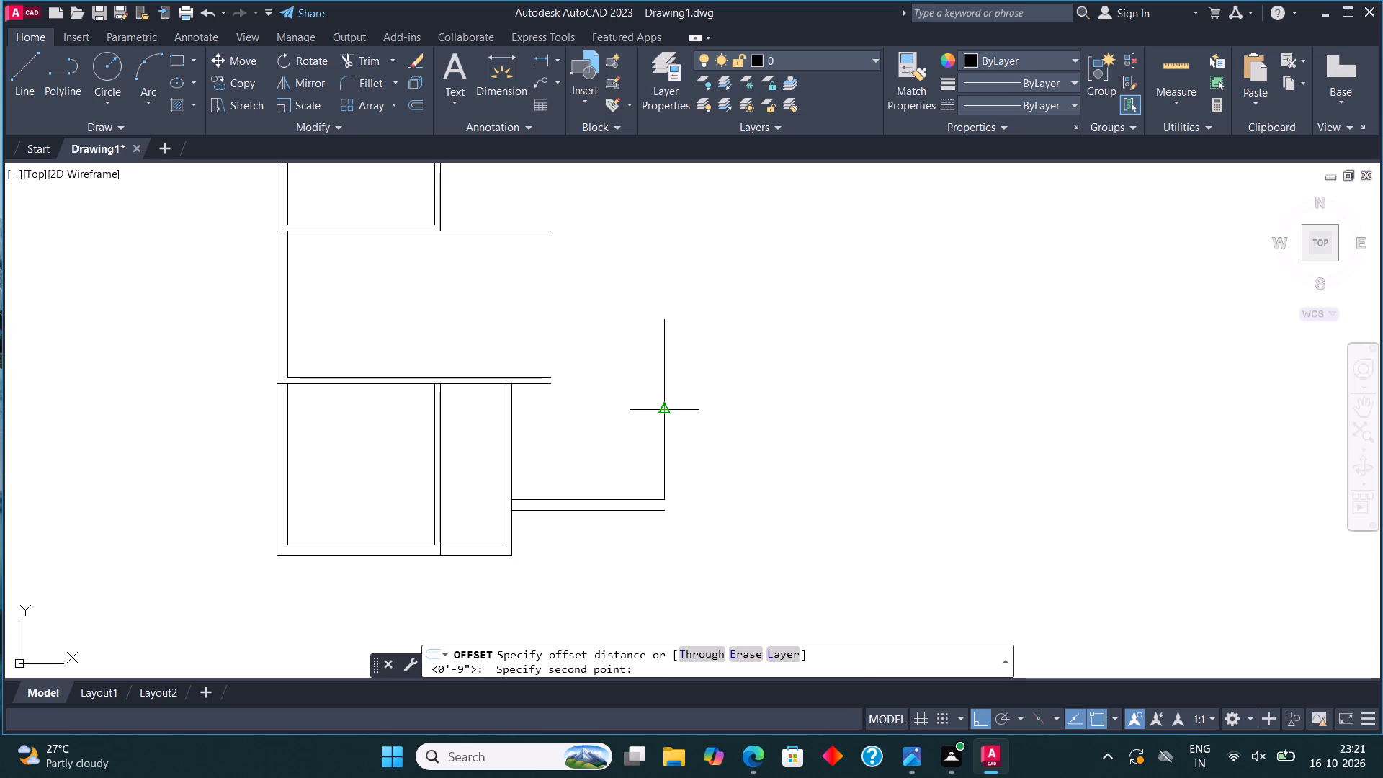
pyautogui.write('4.5"')
pyautogui.press('Return')
pyautogui.click(802, 416)
pyautogui.press('Escape')
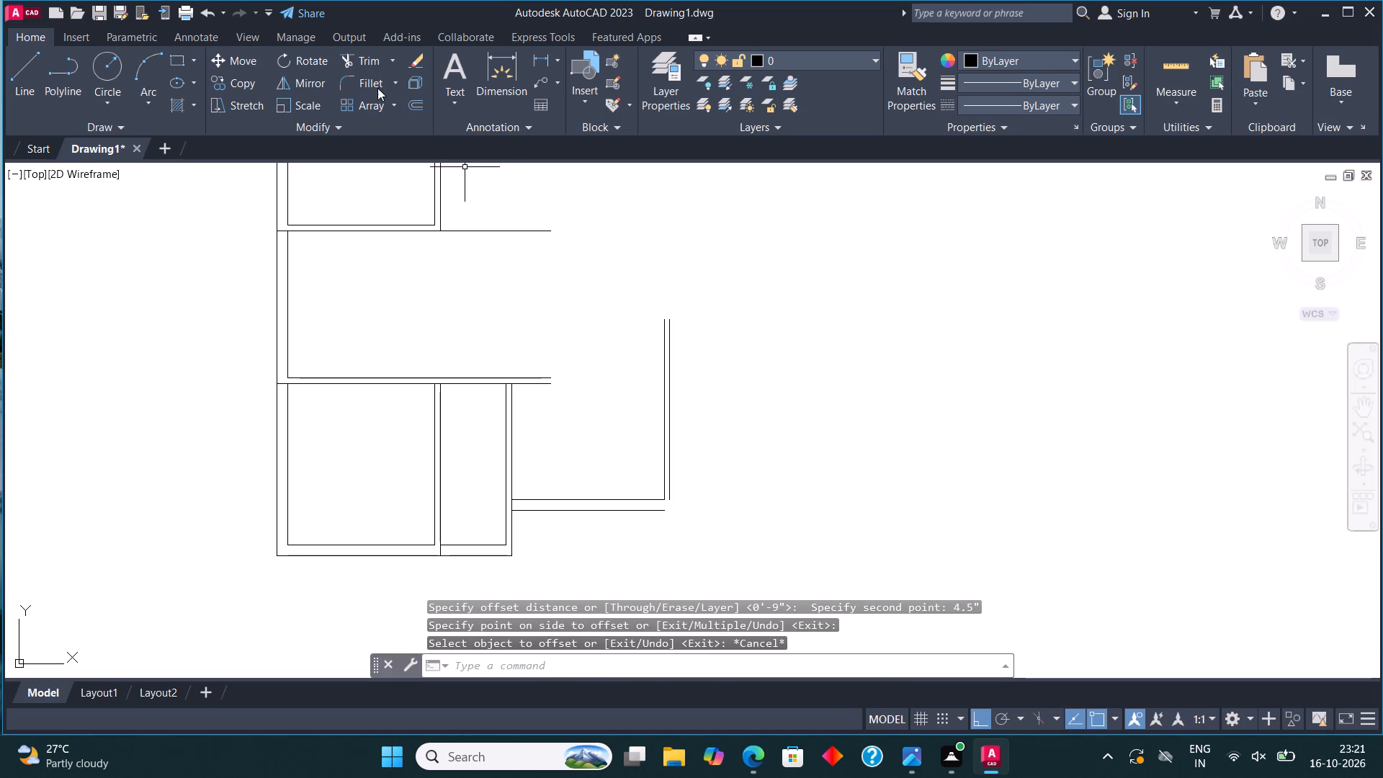
# Fillet the offset vertical line with the lower 10'4.5" line to close the new room's outer bottom-right corner.
pyautogui.click(377, 86)
pyautogui.click(671, 441)
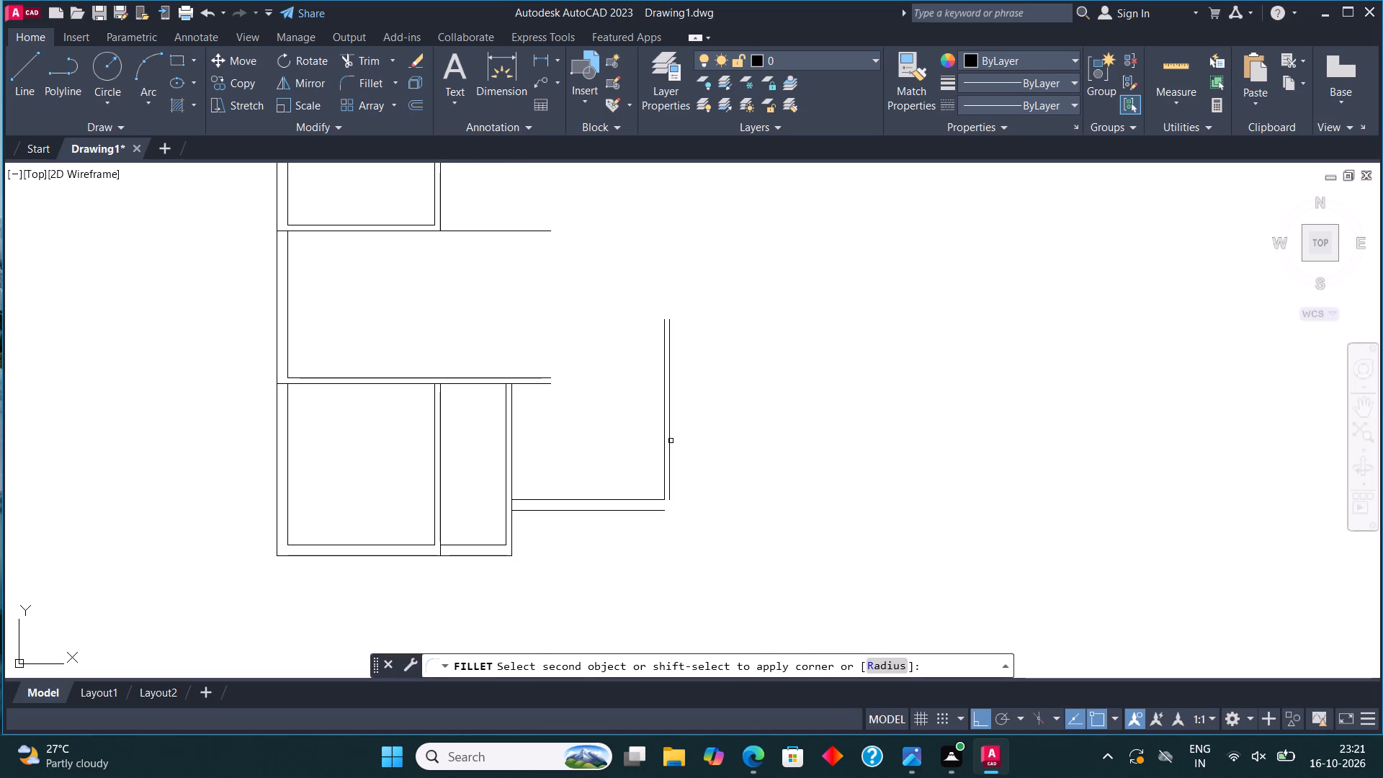
pyautogui.click(640, 510)
# Trim the lower wall line's overhang above the narrow room and fillet the upper line with the room's outer right line to close the corner.
pyautogui.scroll(-1, 680, 401)
pyautogui.scroll(1, 627, 401)
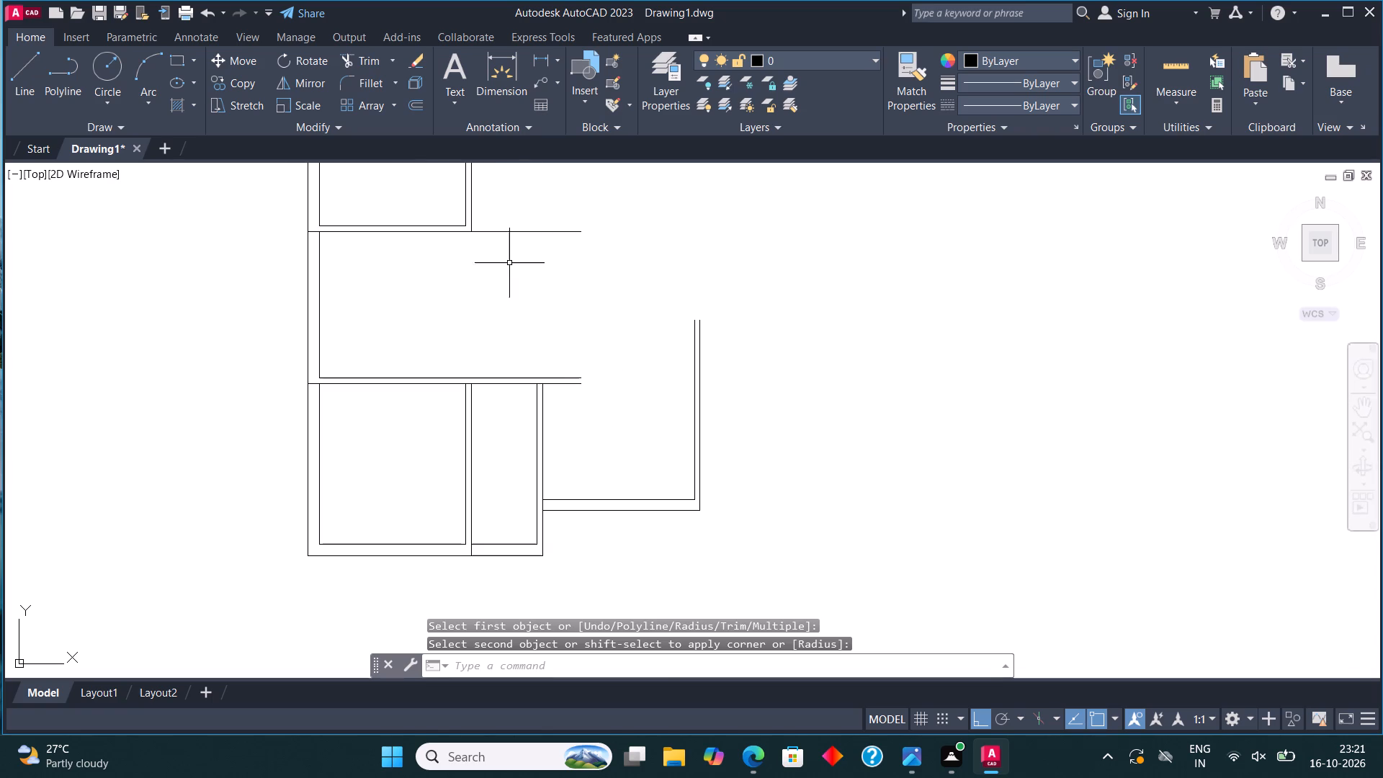
pyautogui.click(373, 59)
pyautogui.click(557, 383)
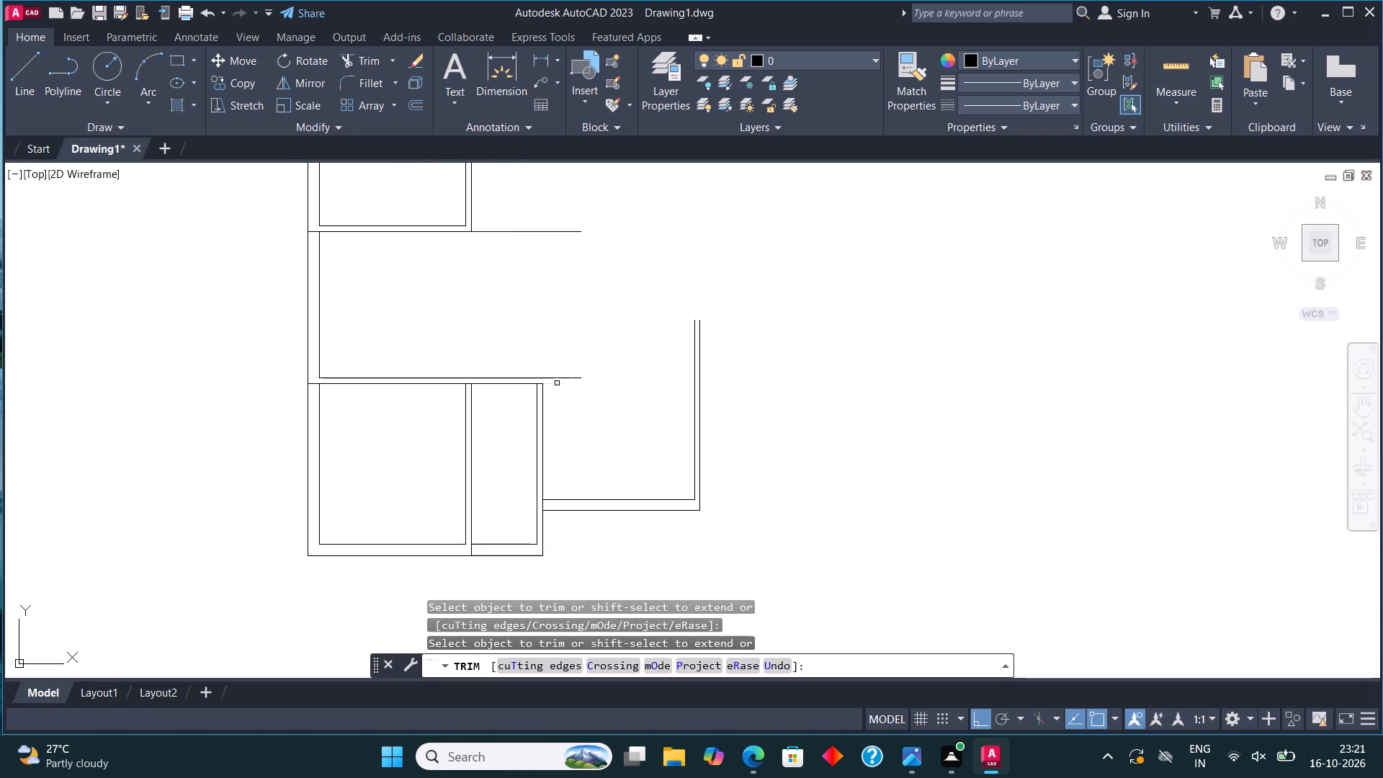
pyautogui.press('Escape')
pyautogui.click(372, 79)
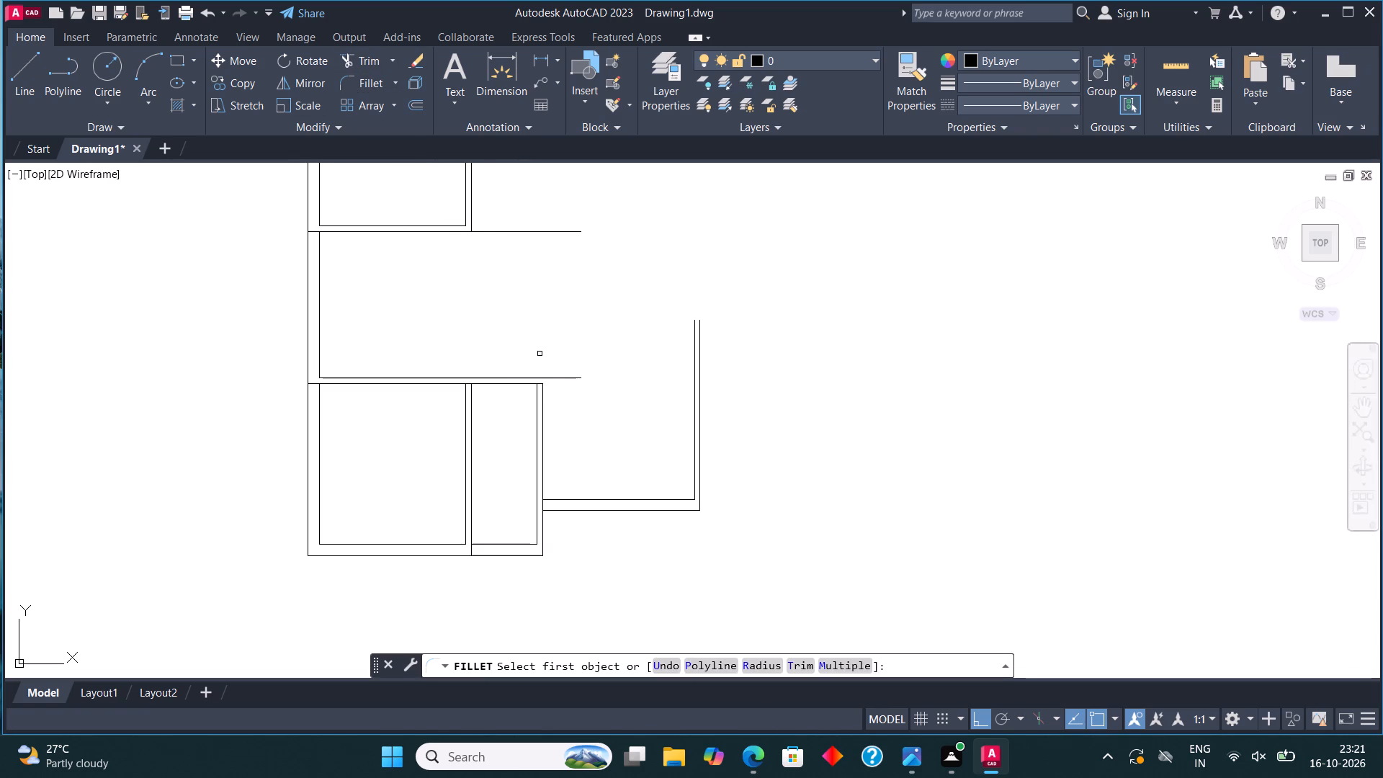
pyautogui.click(528, 378)
pyautogui.click(542, 408)
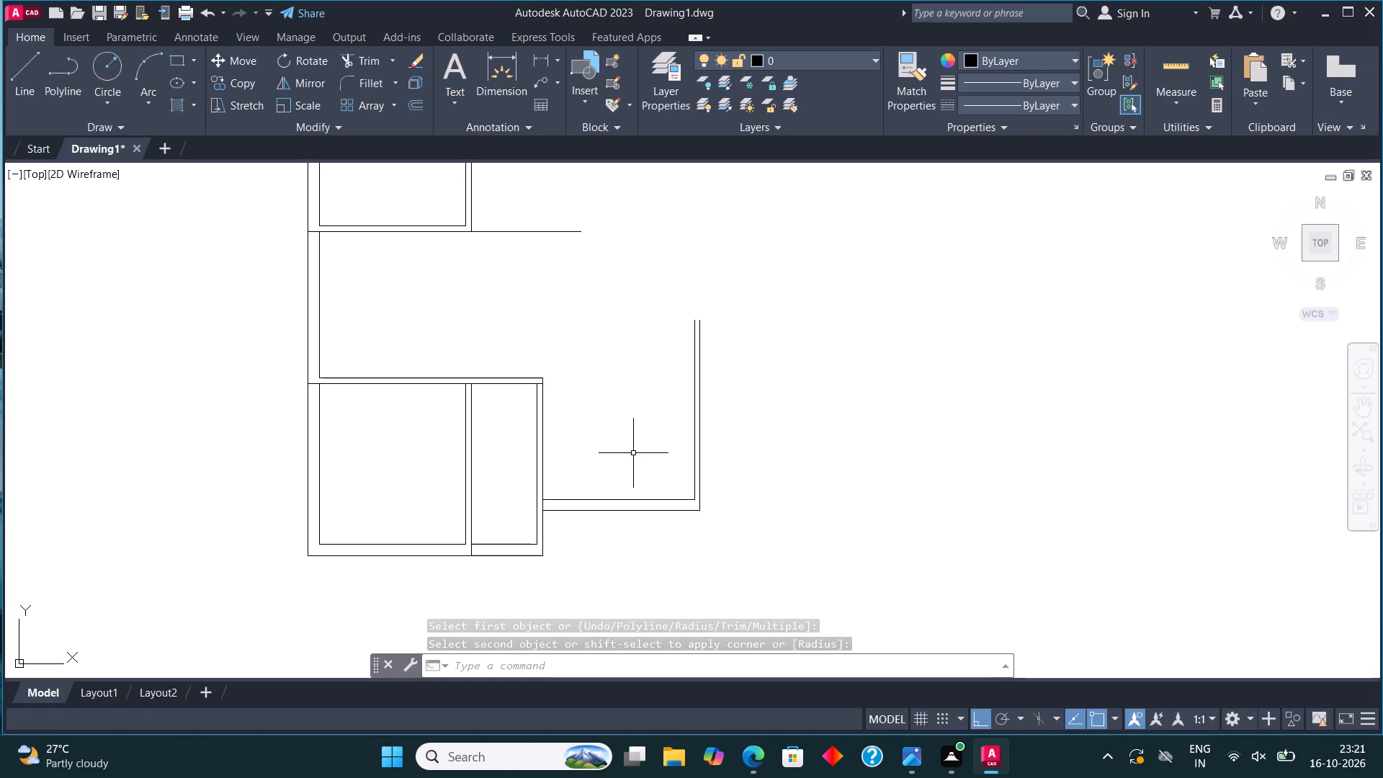
# Draw a short vertical line downward from the outer bottom-right corner of the 10'4.5" space.
pyautogui.click(28, 73)
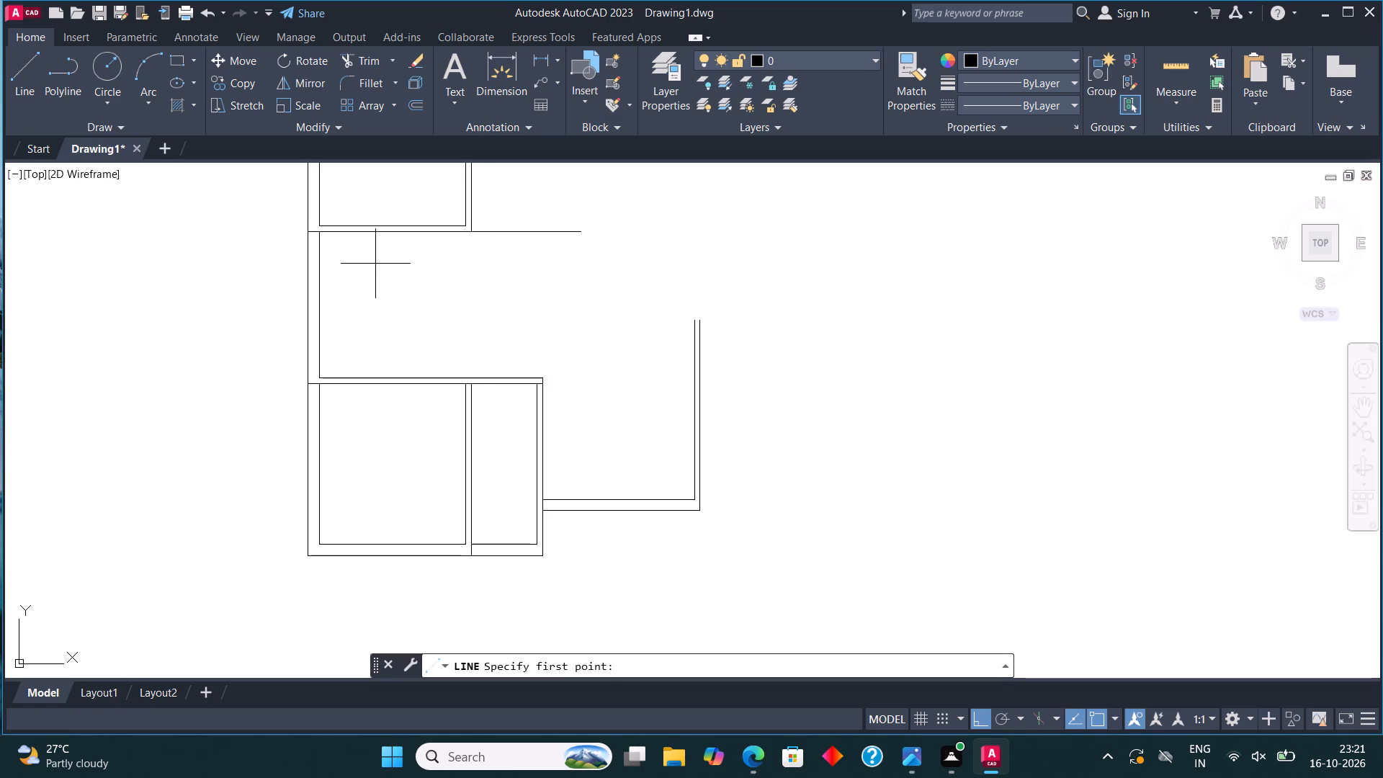
pyautogui.moveTo(524, 375); pyautogui.dragTo(515, 317, button='middle')
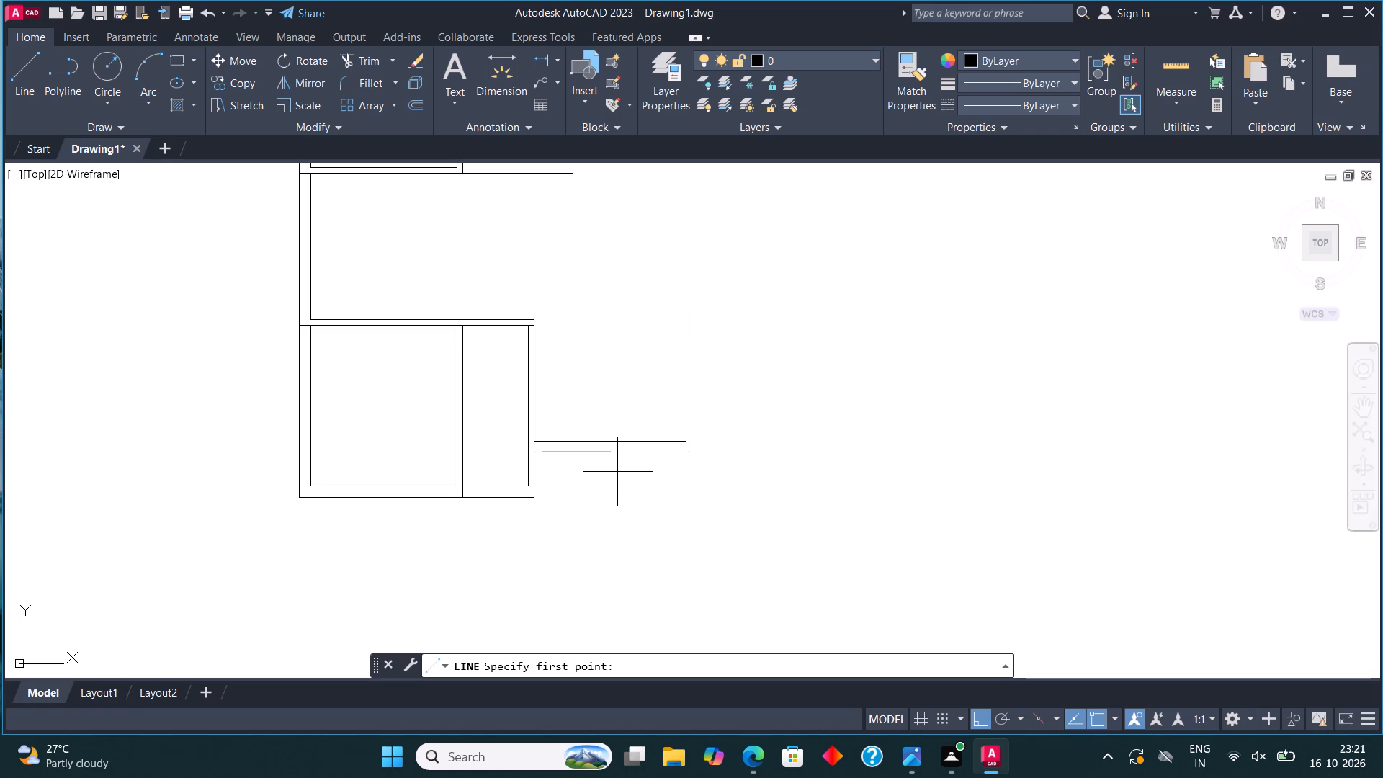
pyautogui.scroll(1, 838, 466)
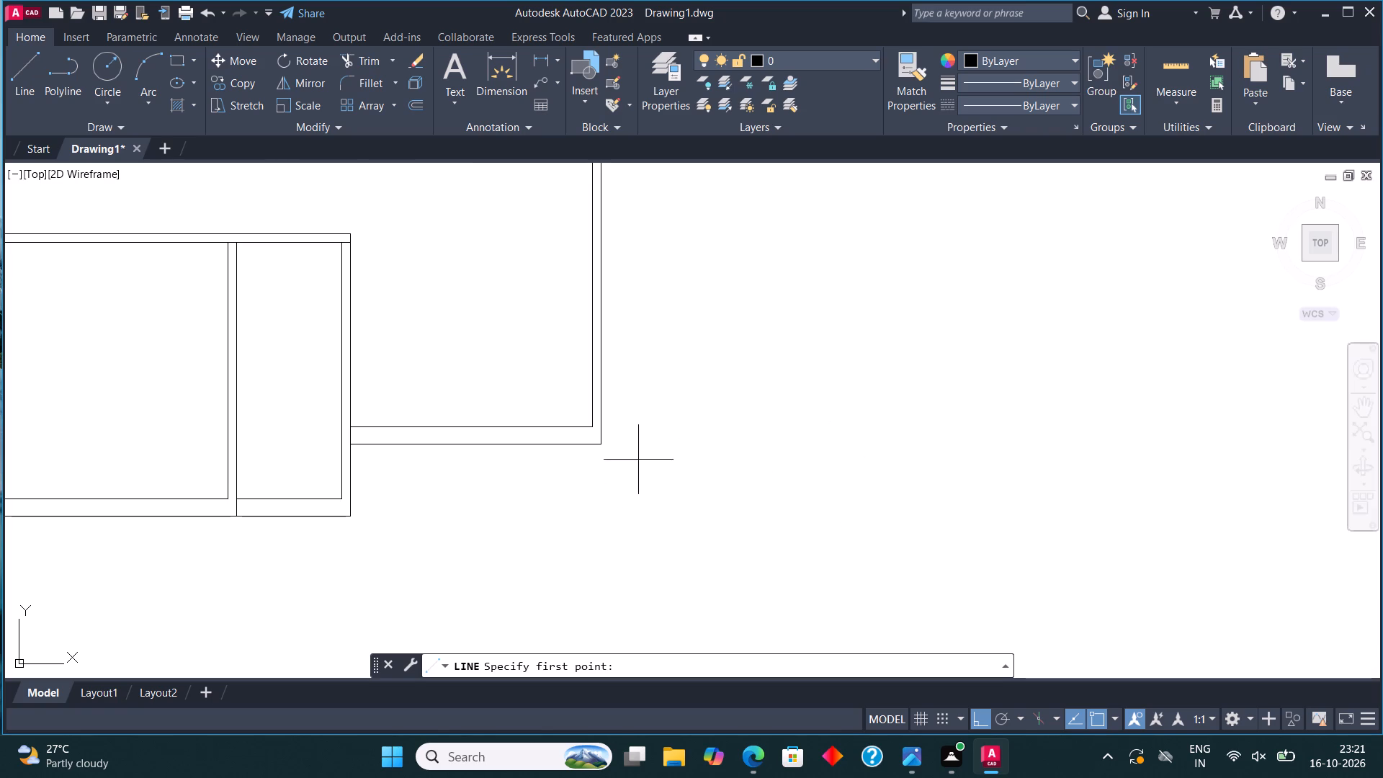
pyautogui.click(604, 451)
pyautogui.click(602, 510)
pyautogui.press('Escape')
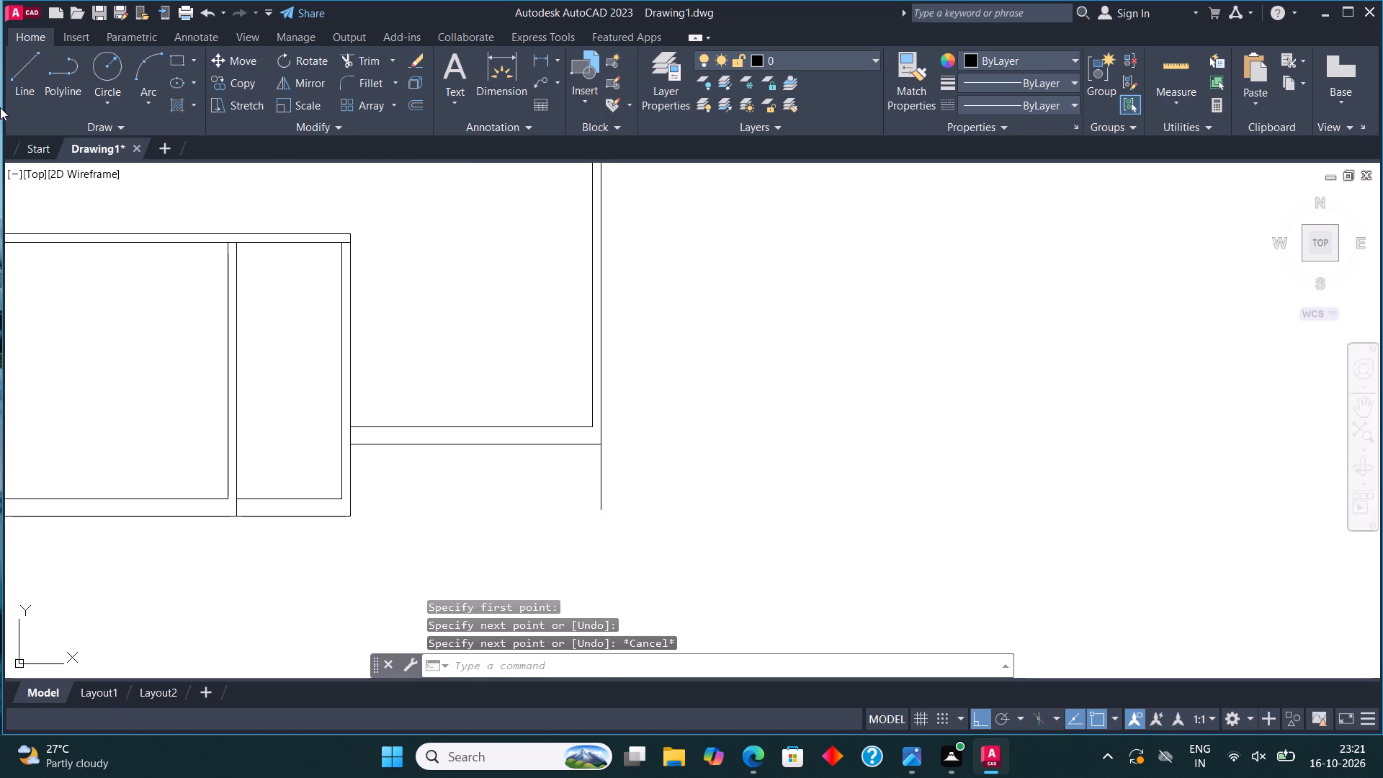
# Draw two horizontal lines rightward from the narrow room's outer and inner bottom-right corners, stopping just short of the short vertical line.
pyautogui.click(12, 75)
pyautogui.click(346, 519)
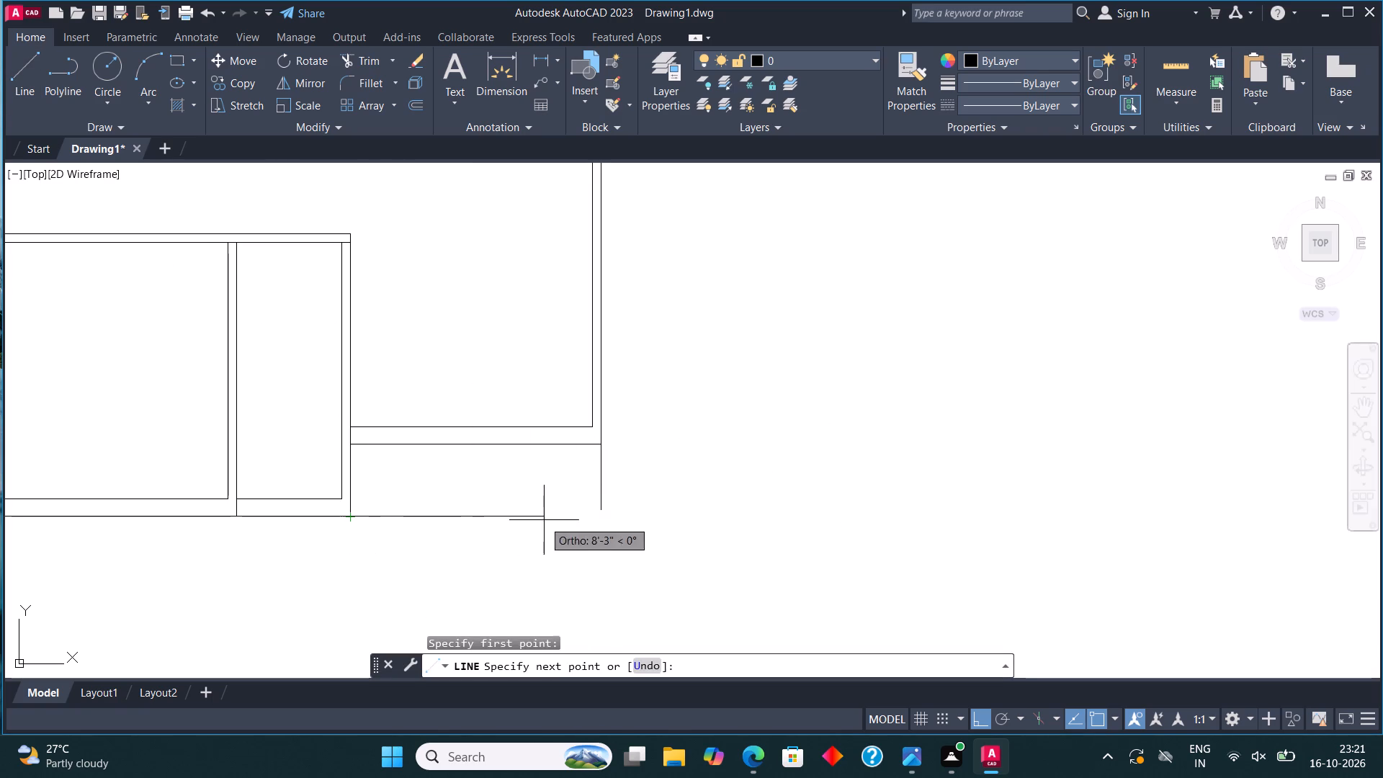
pyautogui.click(586, 522)
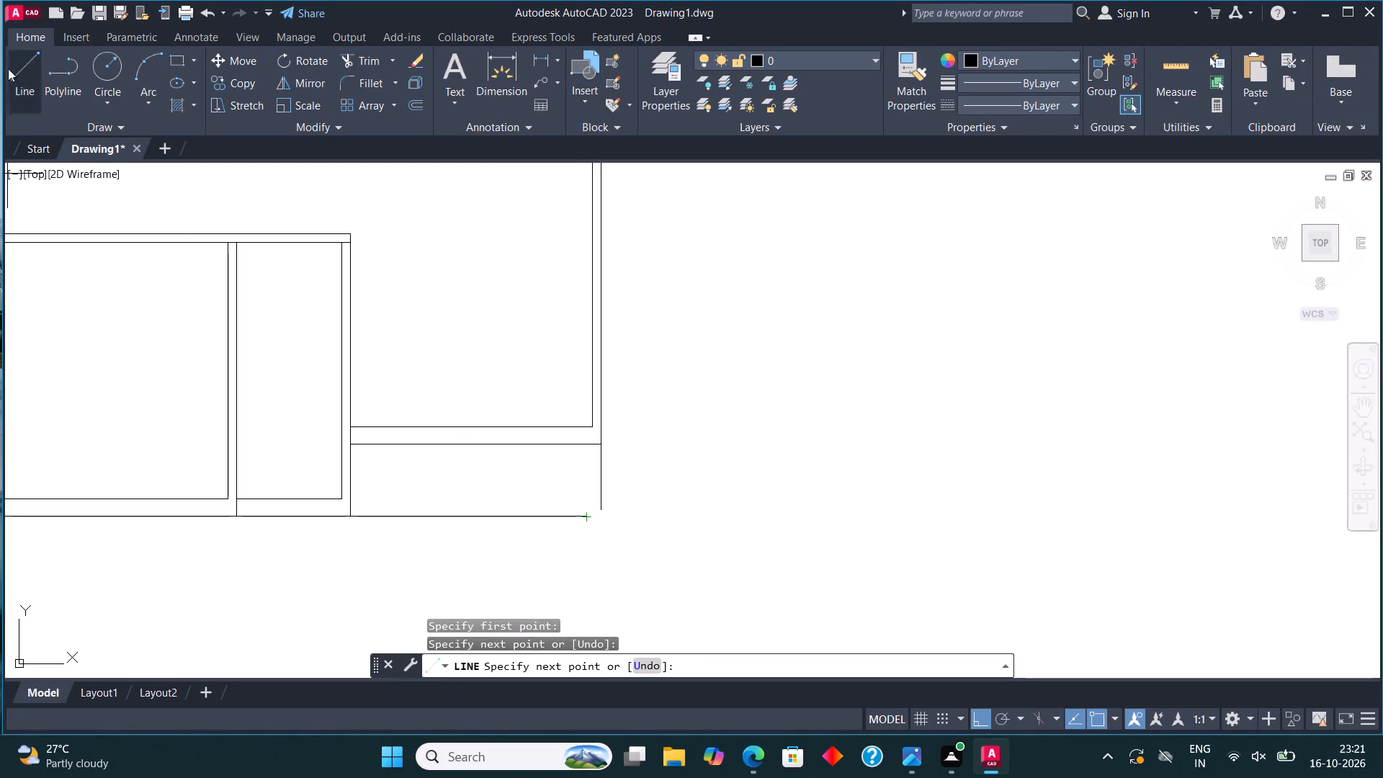
pyautogui.click(27, 51)
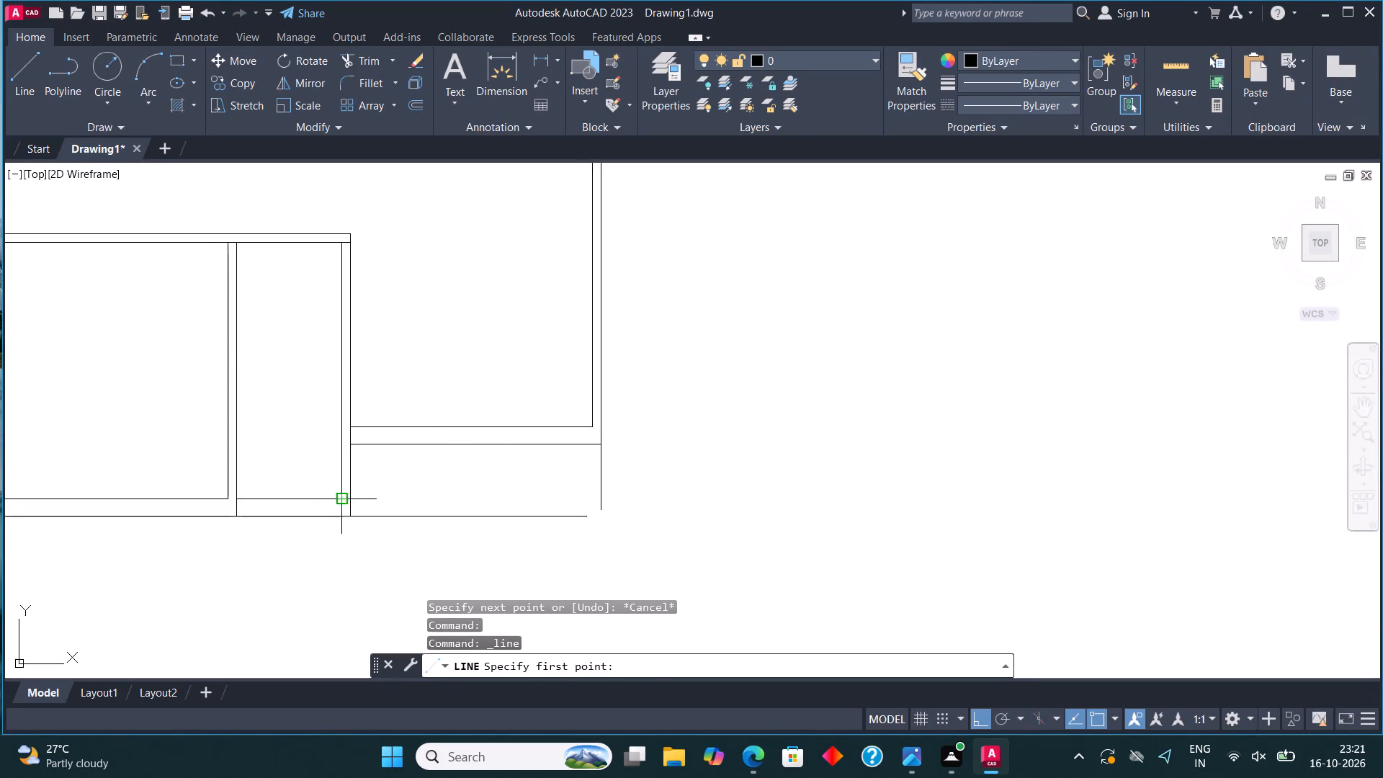
pyautogui.click(339, 499)
pyautogui.click(576, 498)
# Draw a short vertical line downward from the inner bottom-right corner of the 10'4.5" space, undoing the misplaced slanted segment.
pyautogui.click(22, 67)
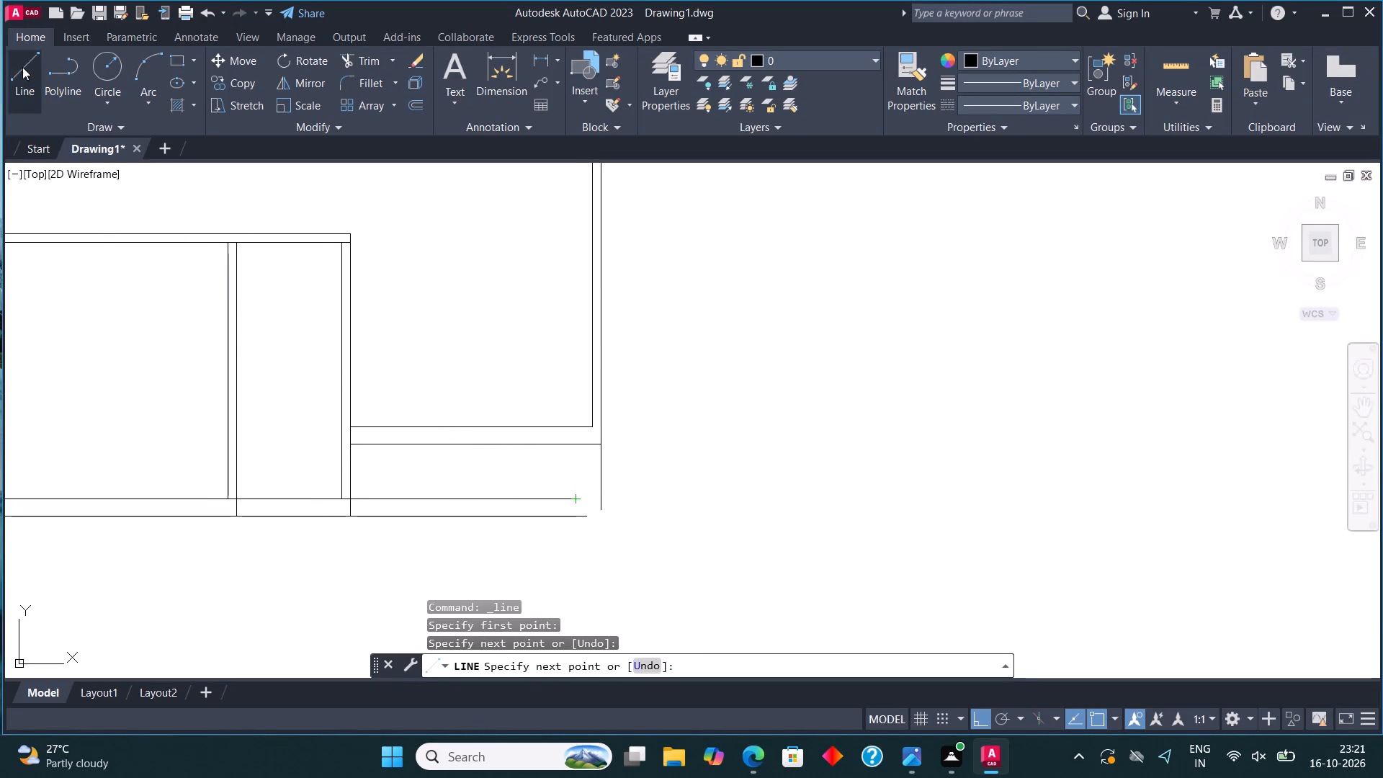
pyautogui.click(594, 423)
pyautogui.click(592, 488)
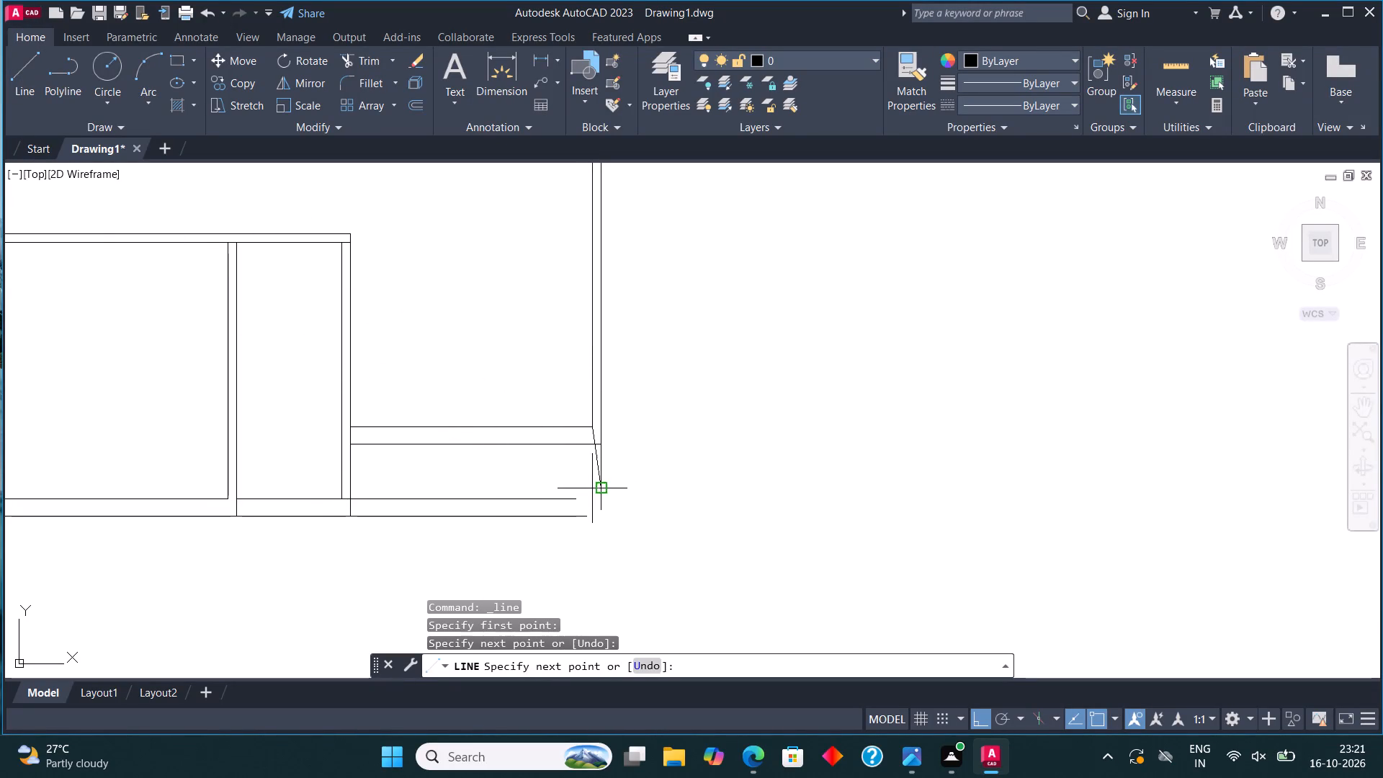
pyautogui.hotkey('ctrl', 'z')
pyautogui.click(580, 472)
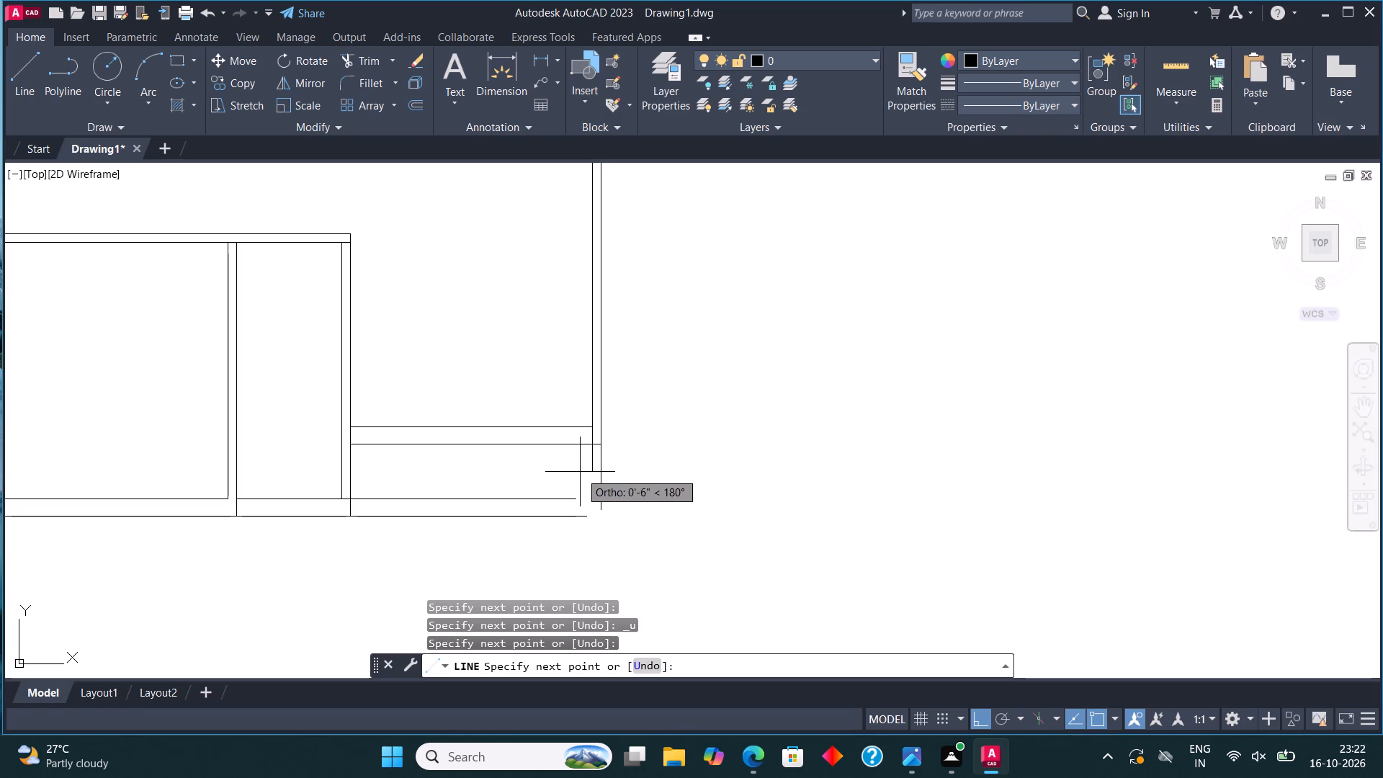
# Fillet the inner pair and the outer pair of extended wall lines to close the bottom-right corner below the 10'4.5" space.
pyautogui.click(377, 86)
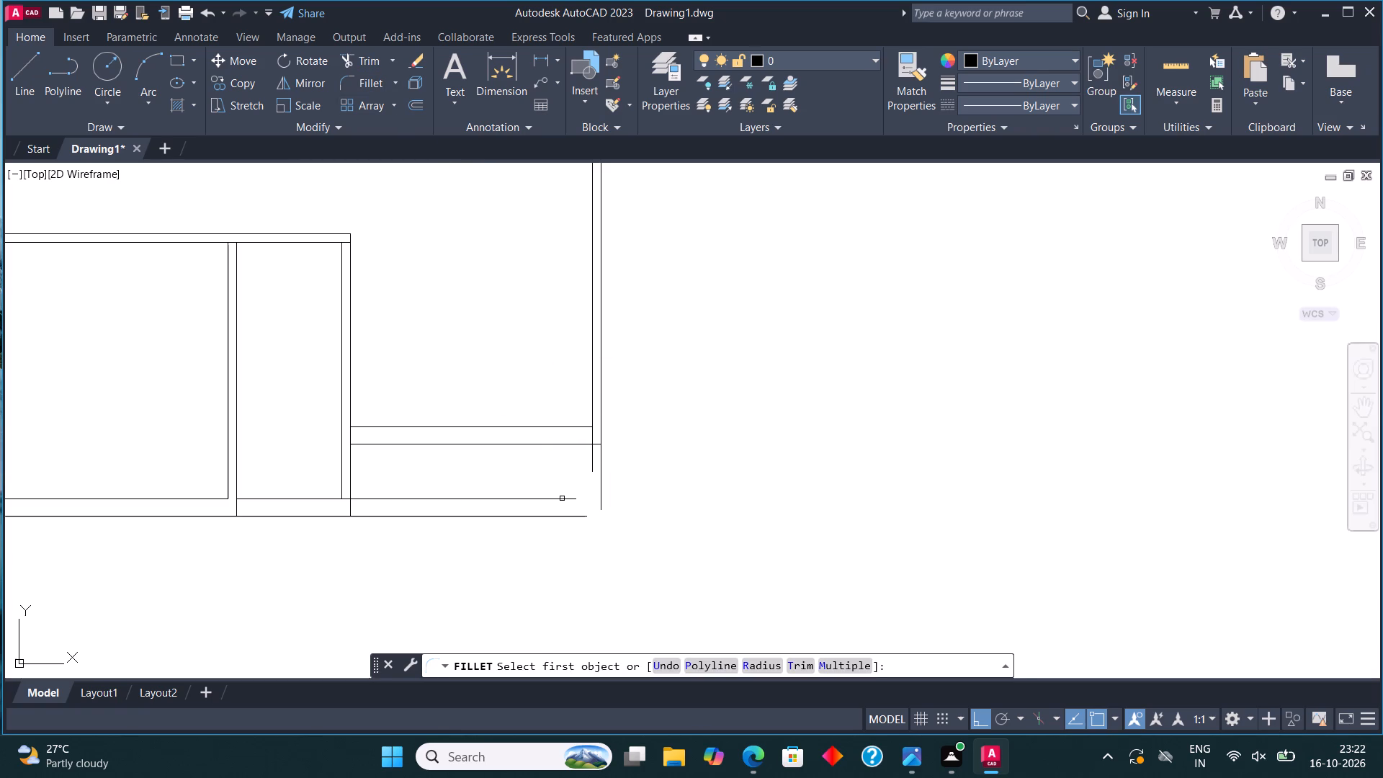
pyautogui.click(563, 500)
pyautogui.click(592, 467)
pyautogui.click(382, 86)
pyautogui.click(569, 521)
pyautogui.click(581, 515)
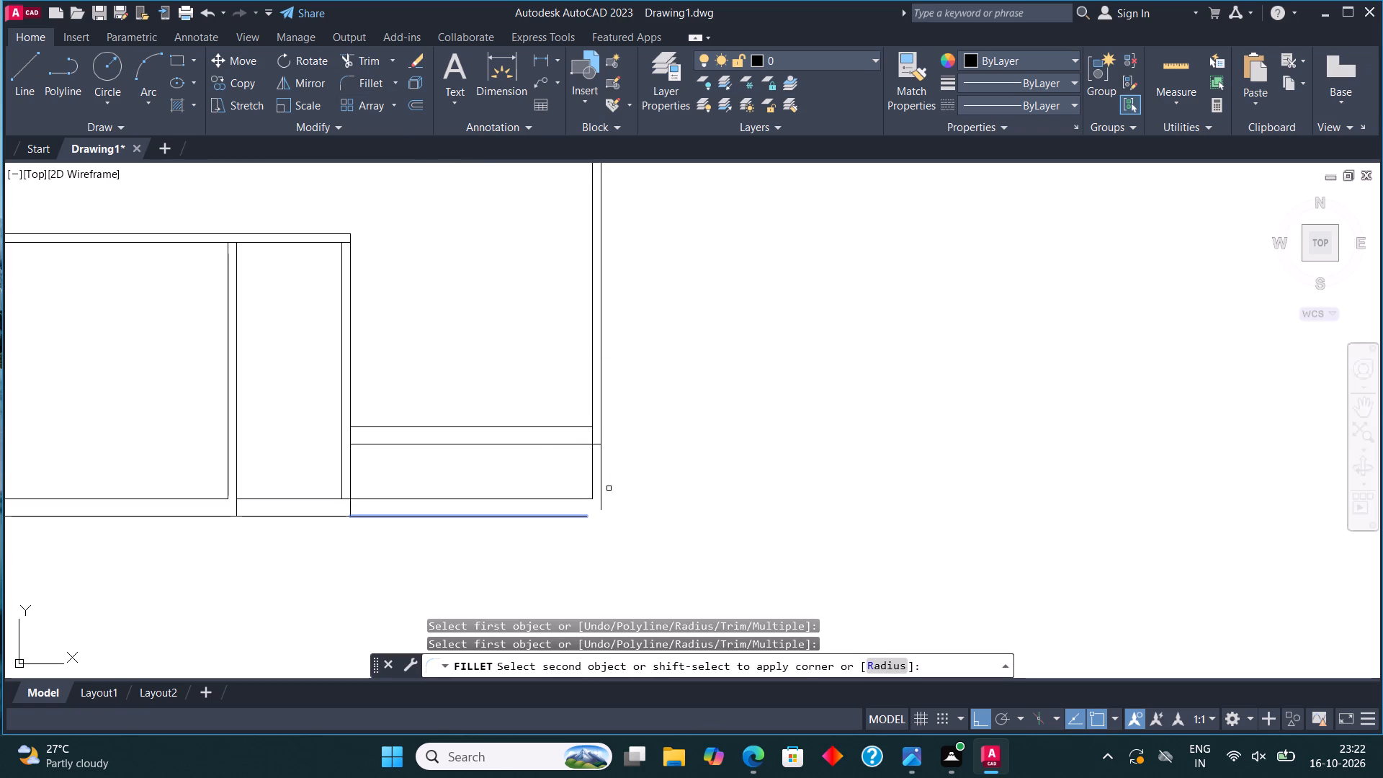
pyautogui.click(604, 481)
# Draw a 13' horizontal line rightward from the new outer bottom-right corner.
pyautogui.click(30, 69)
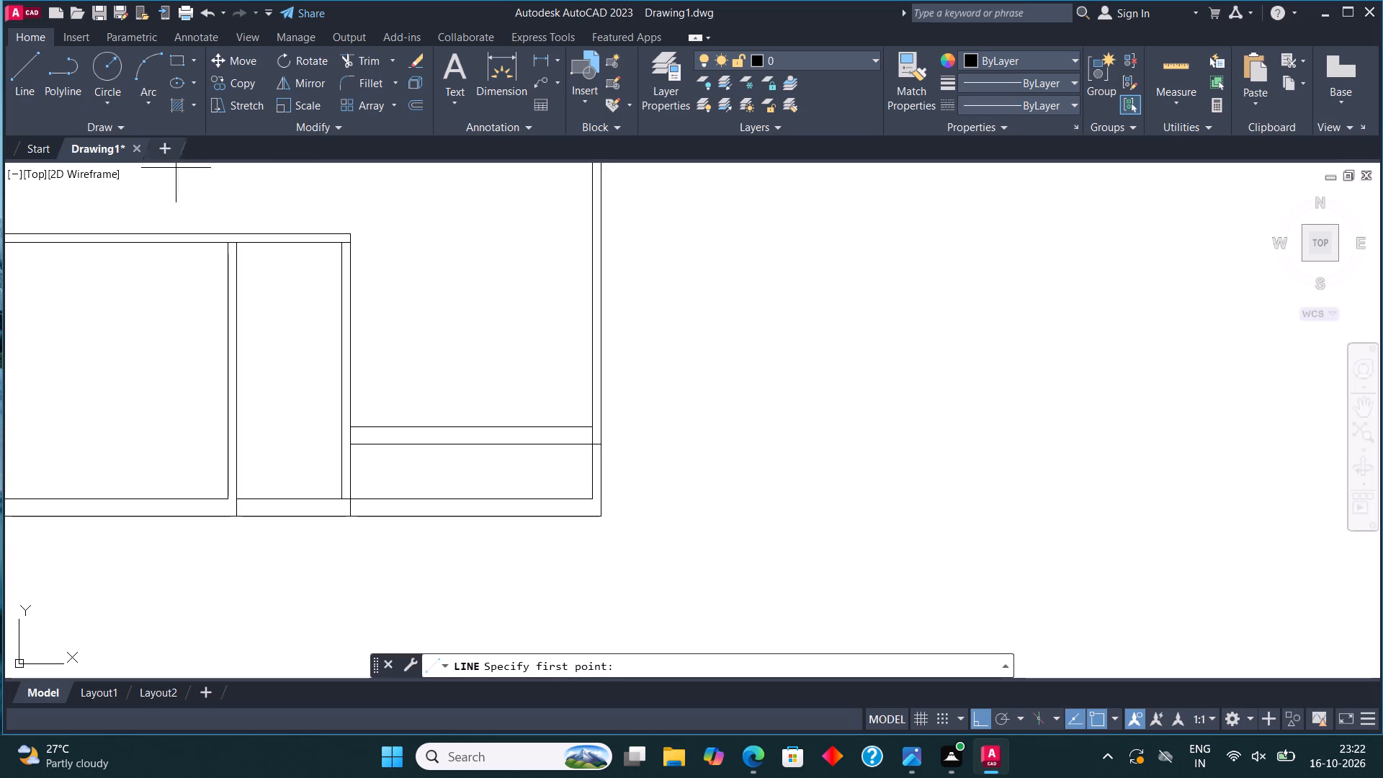
pyautogui.click(604, 514)
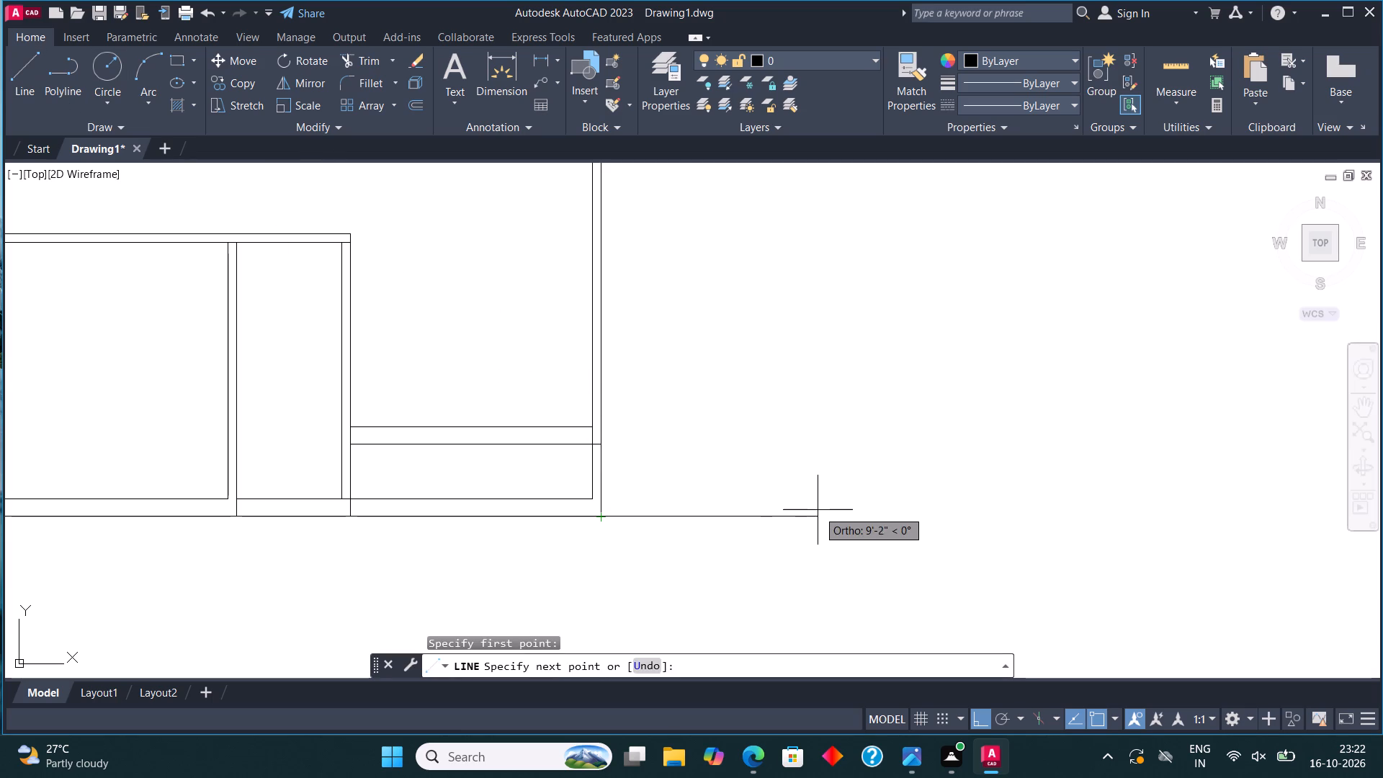
pyautogui.write('13')
pyautogui.press("'")
pyautogui.press('Return')
pyautogui.press('Escape')
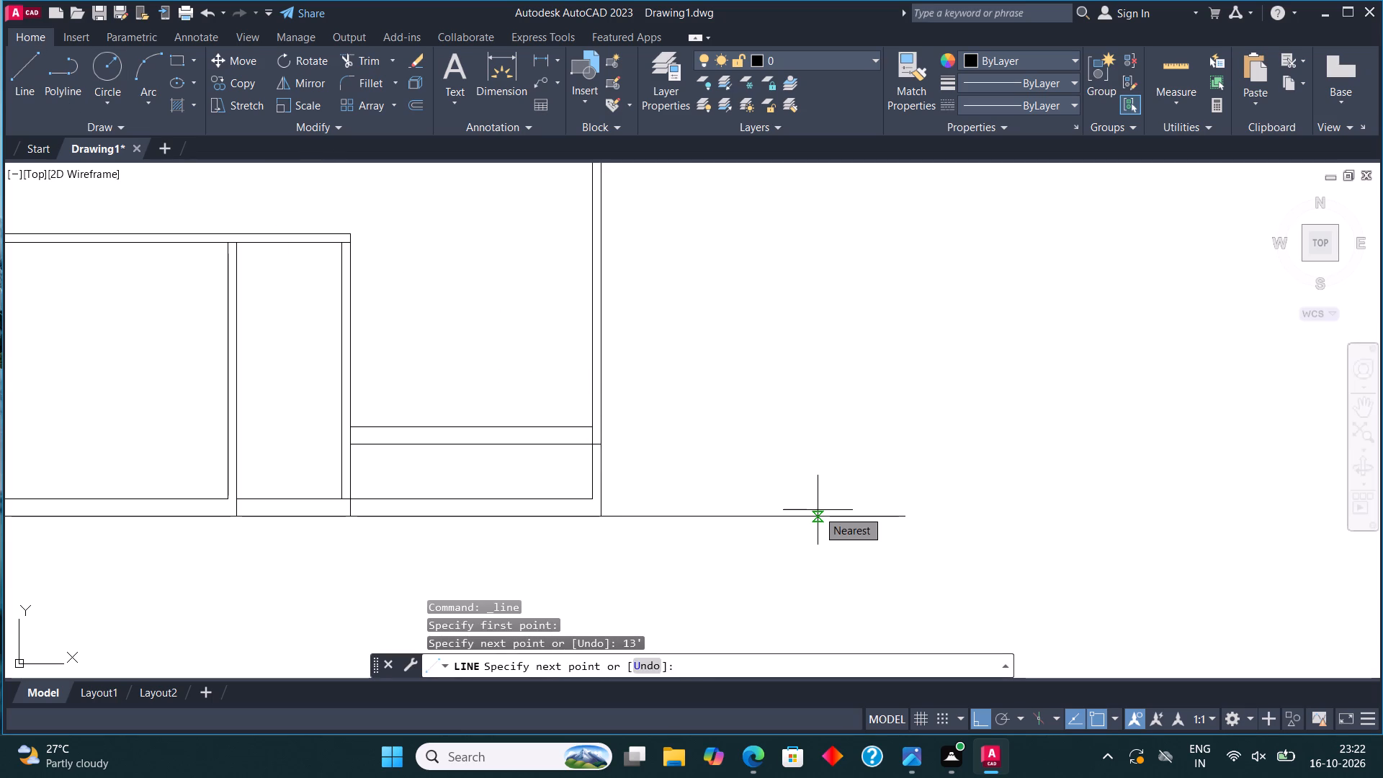
# Offset the 13' horizontal line 9" upward.
pyautogui.click(816, 512)
pyautogui.click(799, 536)
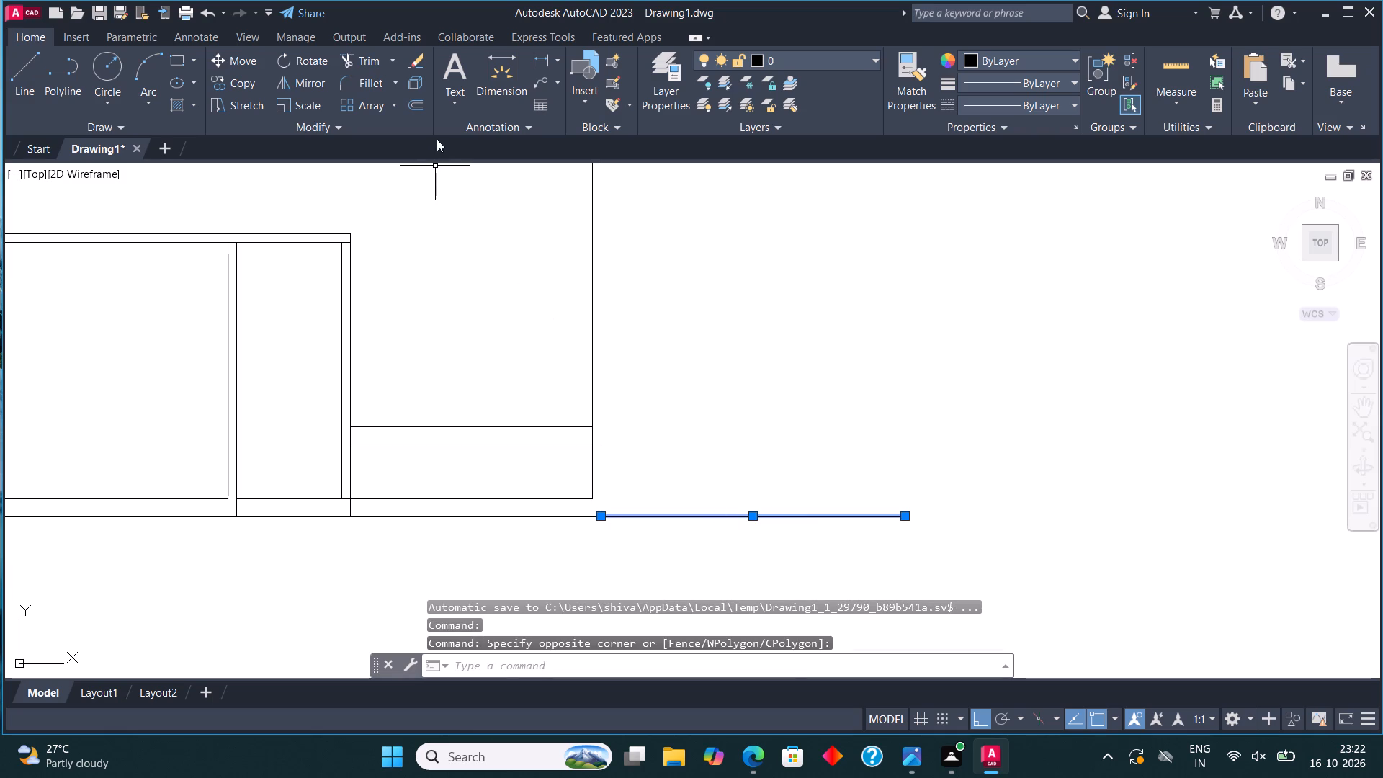
pyautogui.click(411, 104)
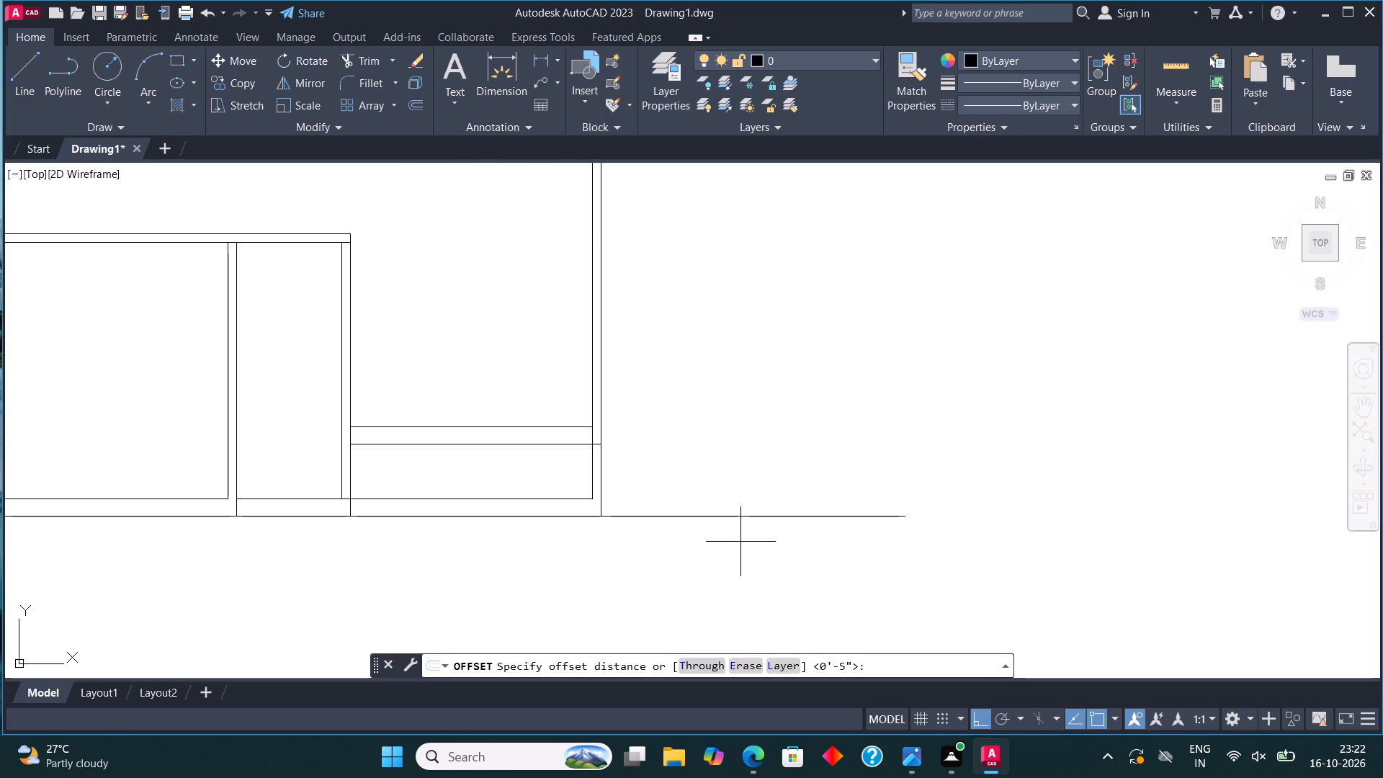
pyautogui.click(743, 516)
pyautogui.write('9"')
pyautogui.press('Return')
pyautogui.click(743, 403)
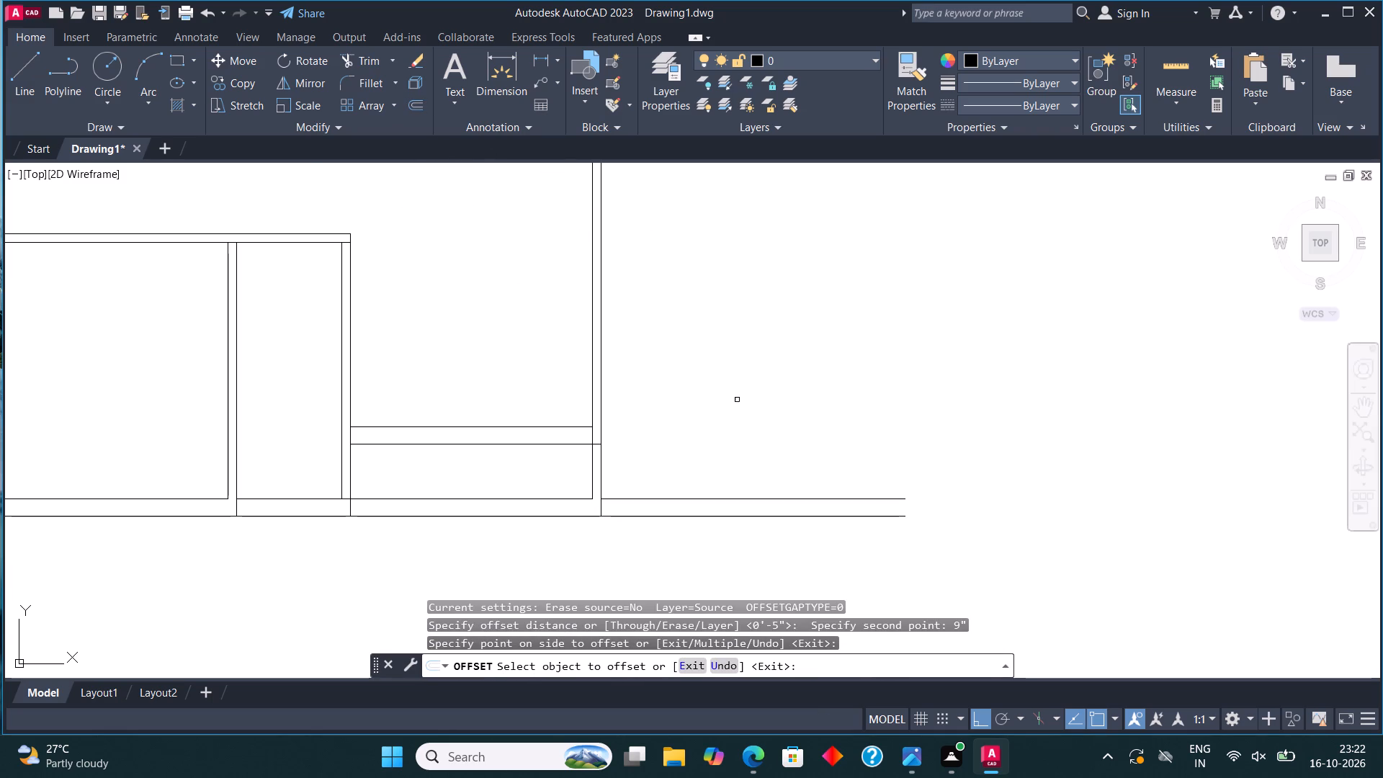
# Draw an 11' vertical line upward from the right end of the upper 13' line.
pyautogui.click(21, 71)
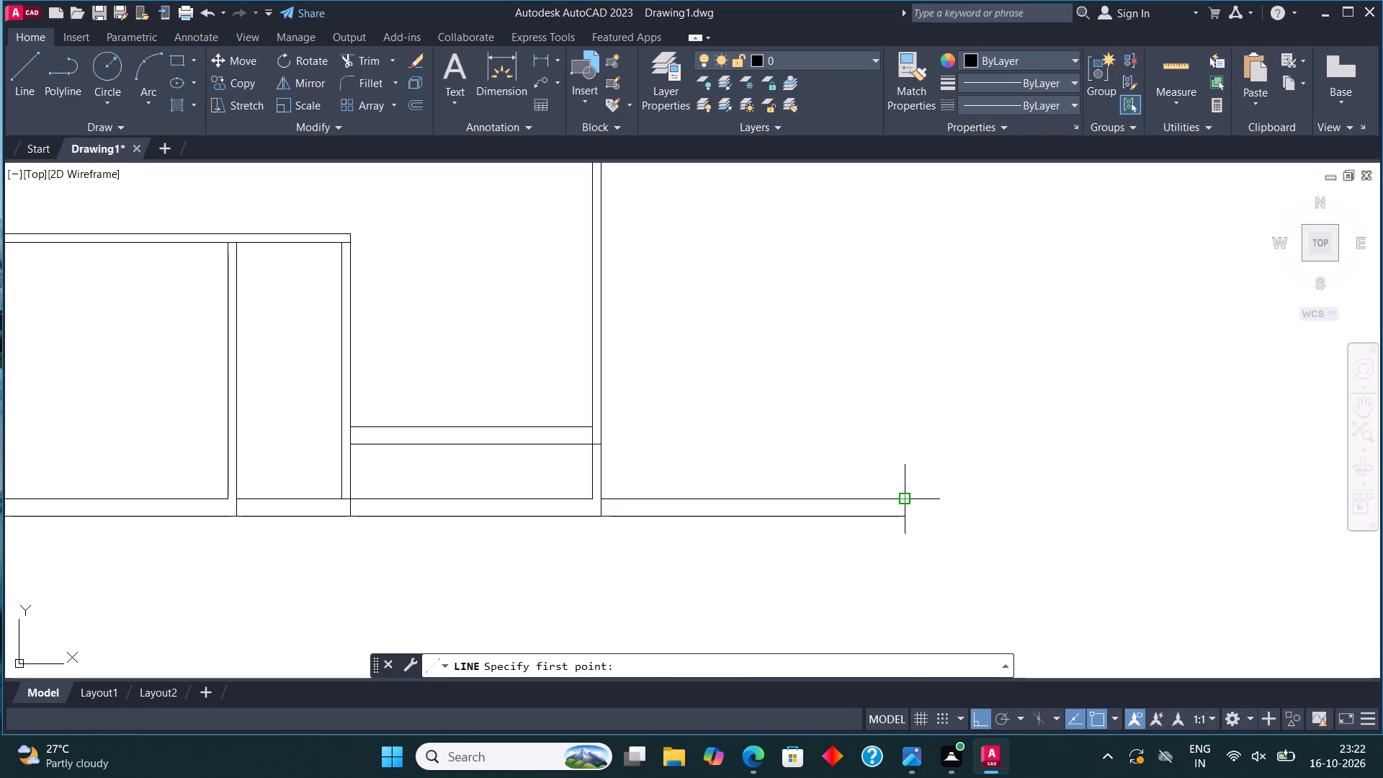
pyautogui.click(907, 500)
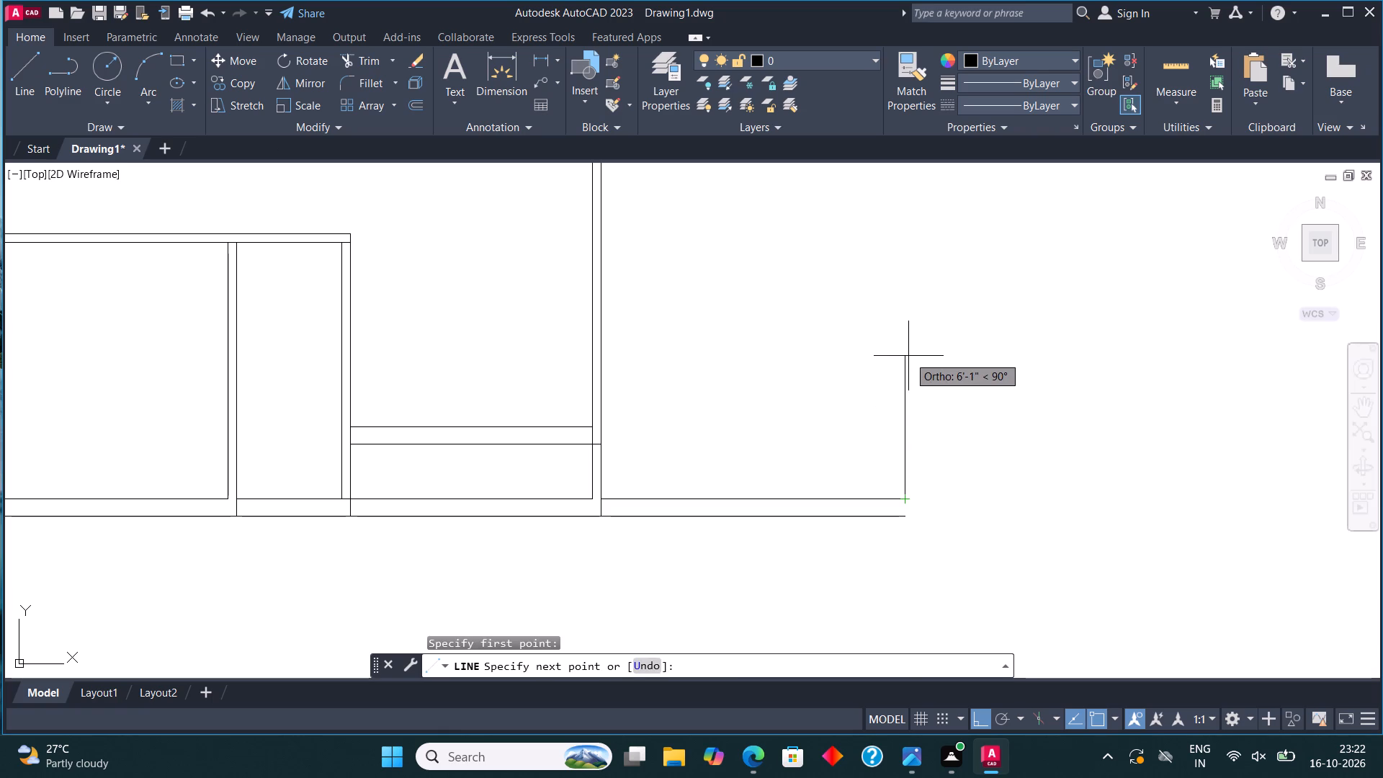
pyautogui.write("11'")
pyautogui.press('Return')
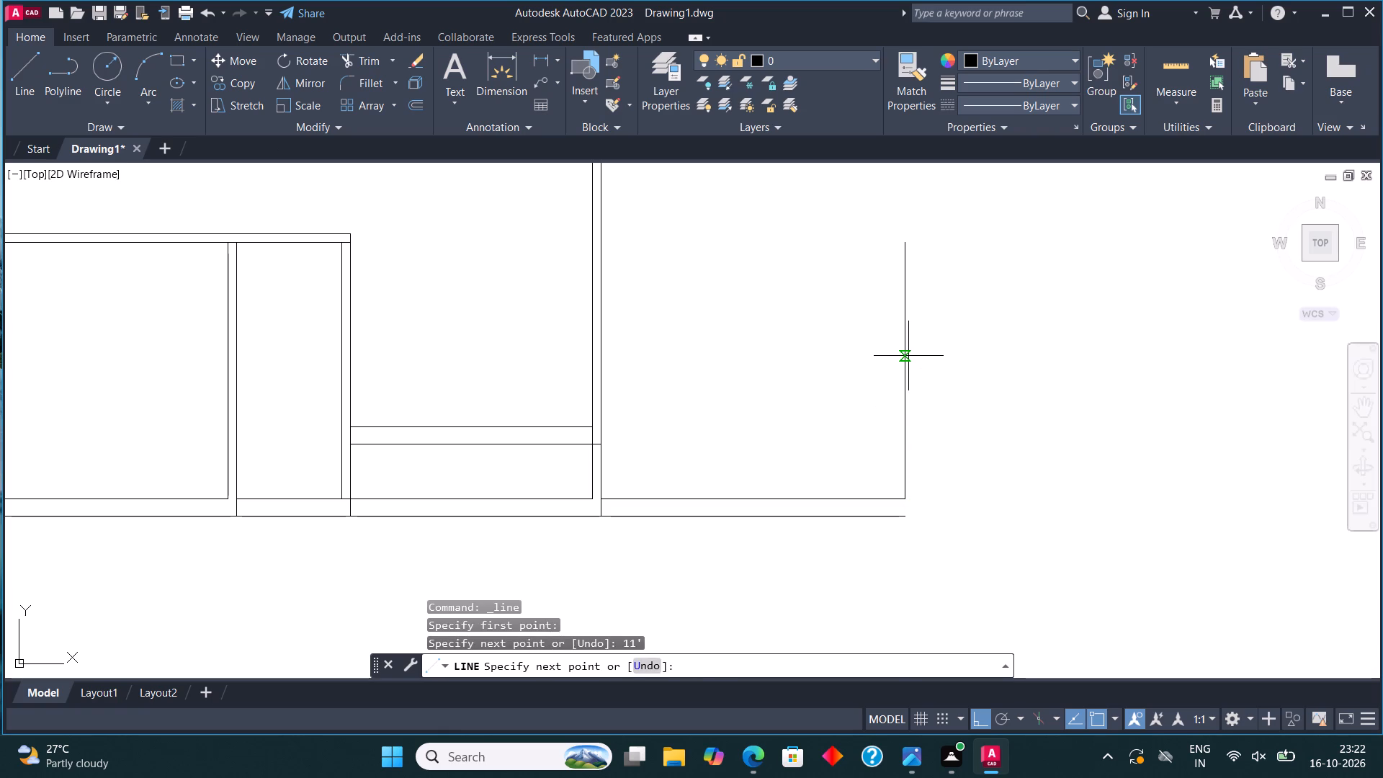
pyautogui.press('Escape')
# Offset the 11' vertical line 9" to the right.
pyautogui.click(935, 397)
pyautogui.click(877, 372)
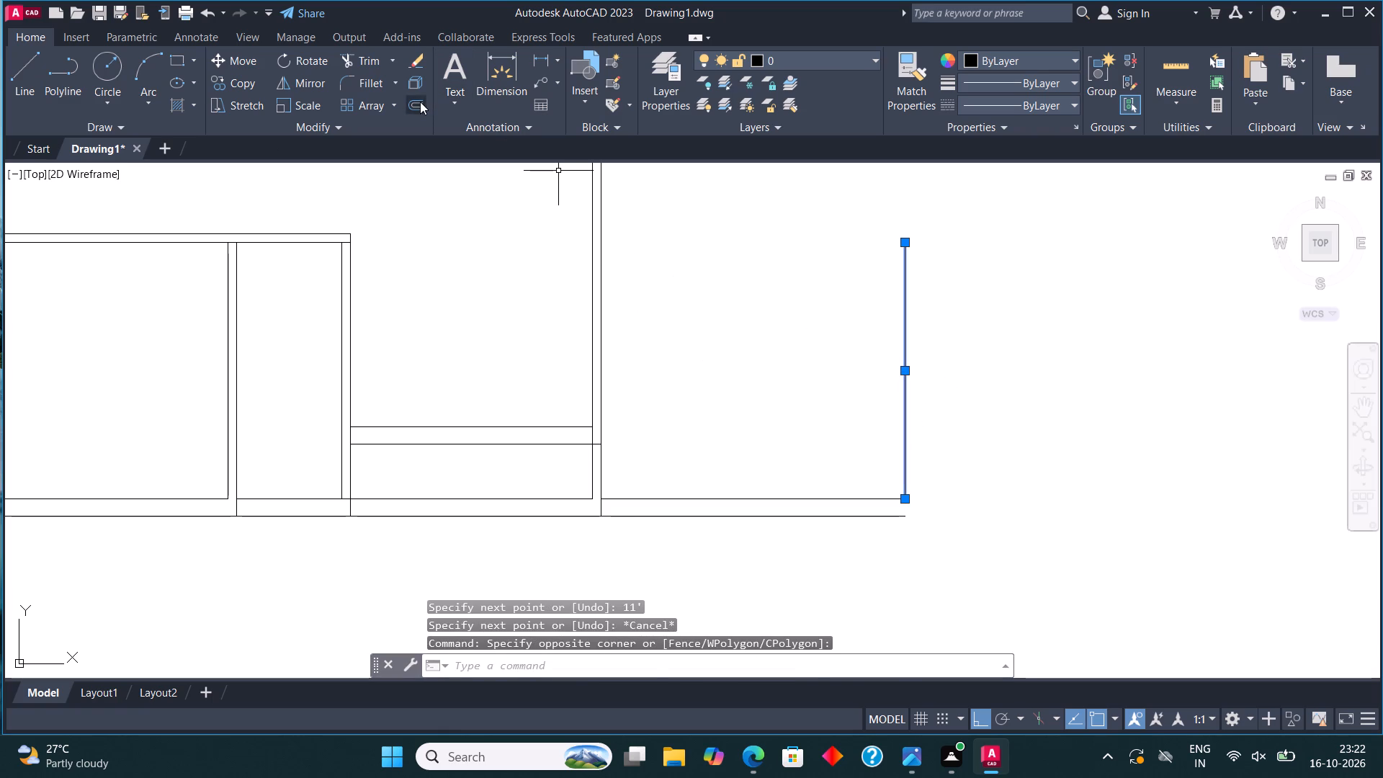
pyautogui.click(420, 102)
pyautogui.click(905, 374)
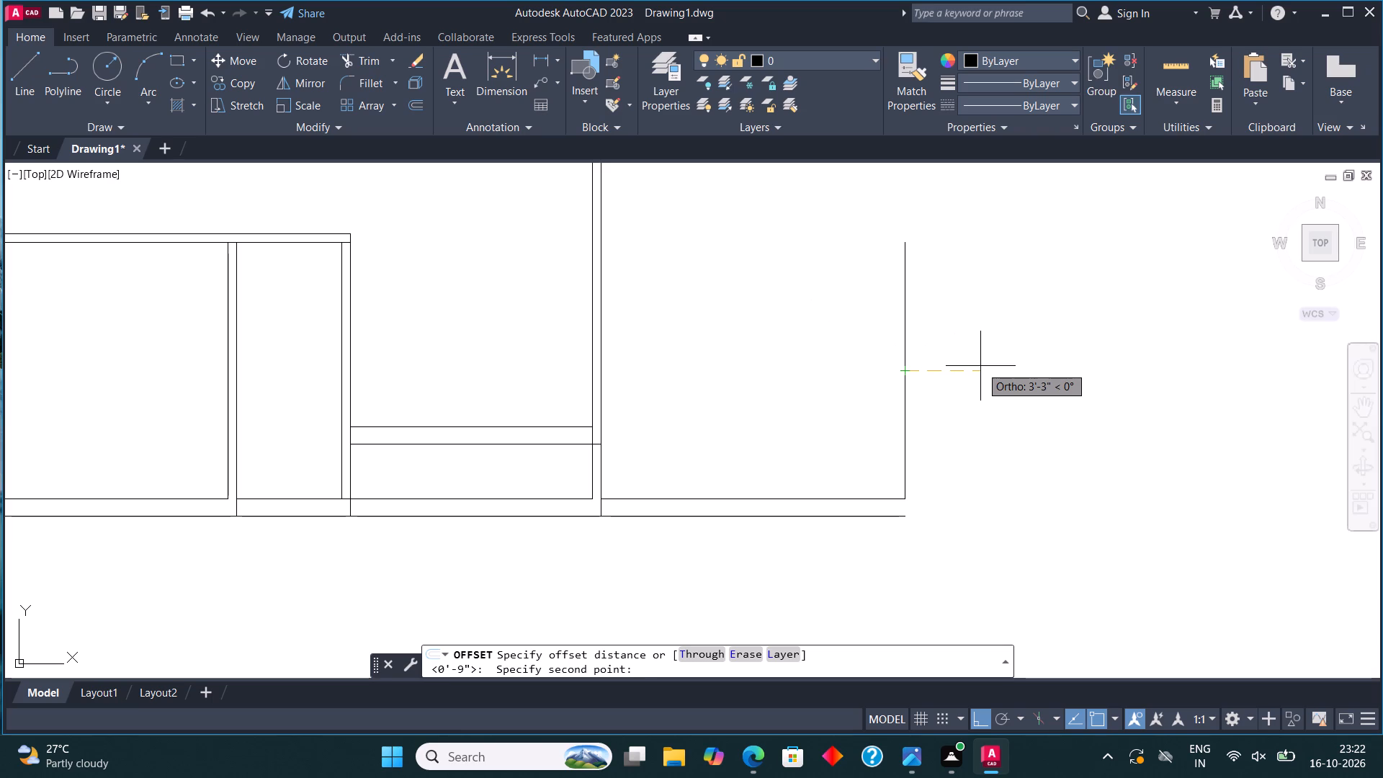
pyautogui.write('9"')
pyautogui.press('Return')
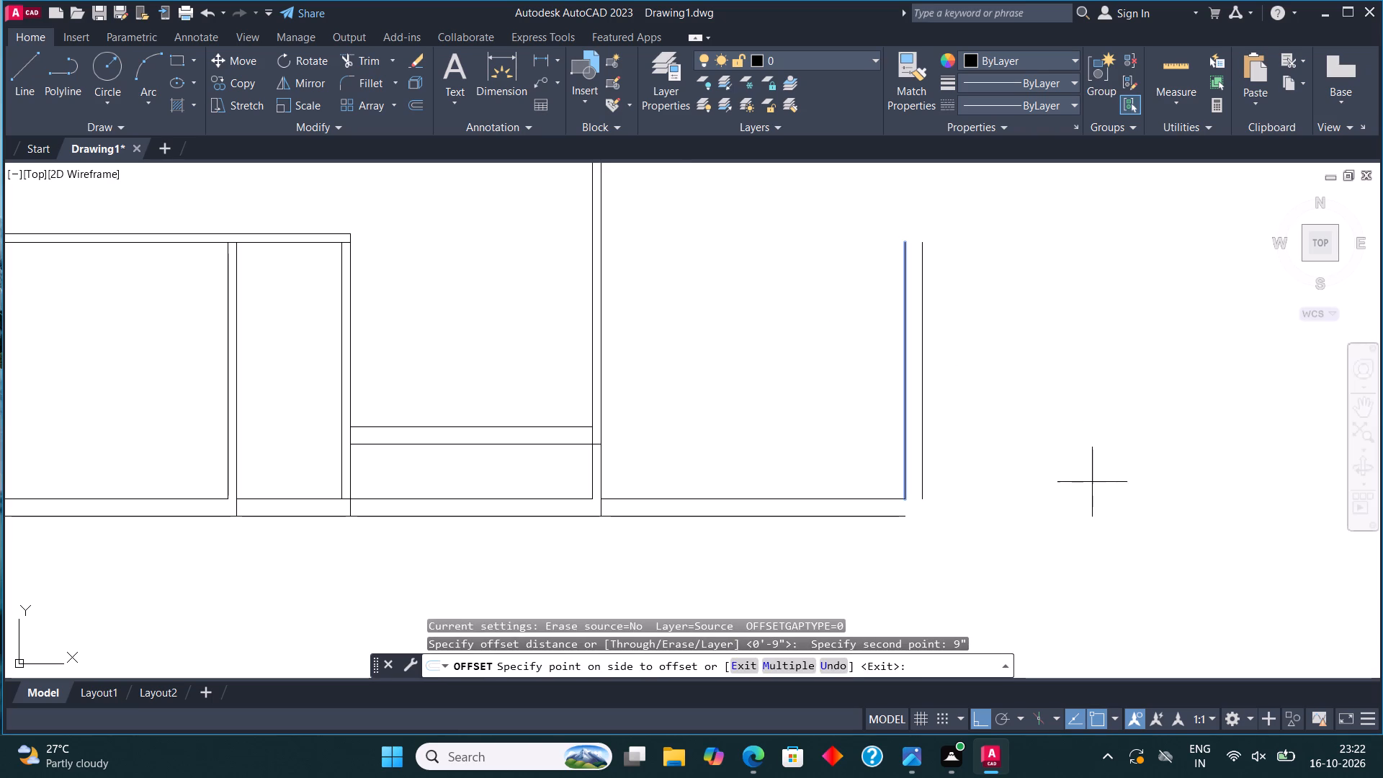
pyautogui.click(1092, 482)
# Fillet the offset vertical line with the lower 13' line to close the room's outer bottom-right corner.
pyautogui.click(350, 85)
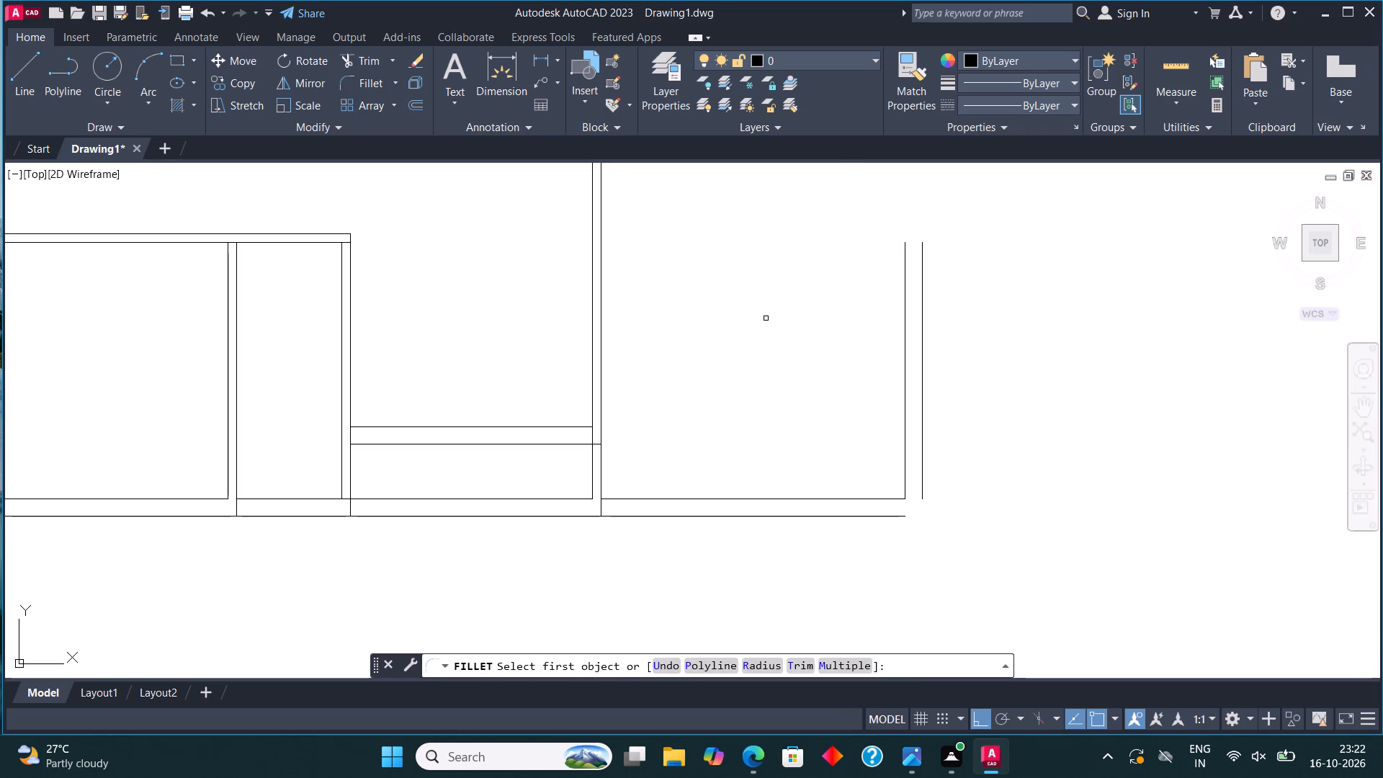
pyautogui.click(923, 436)
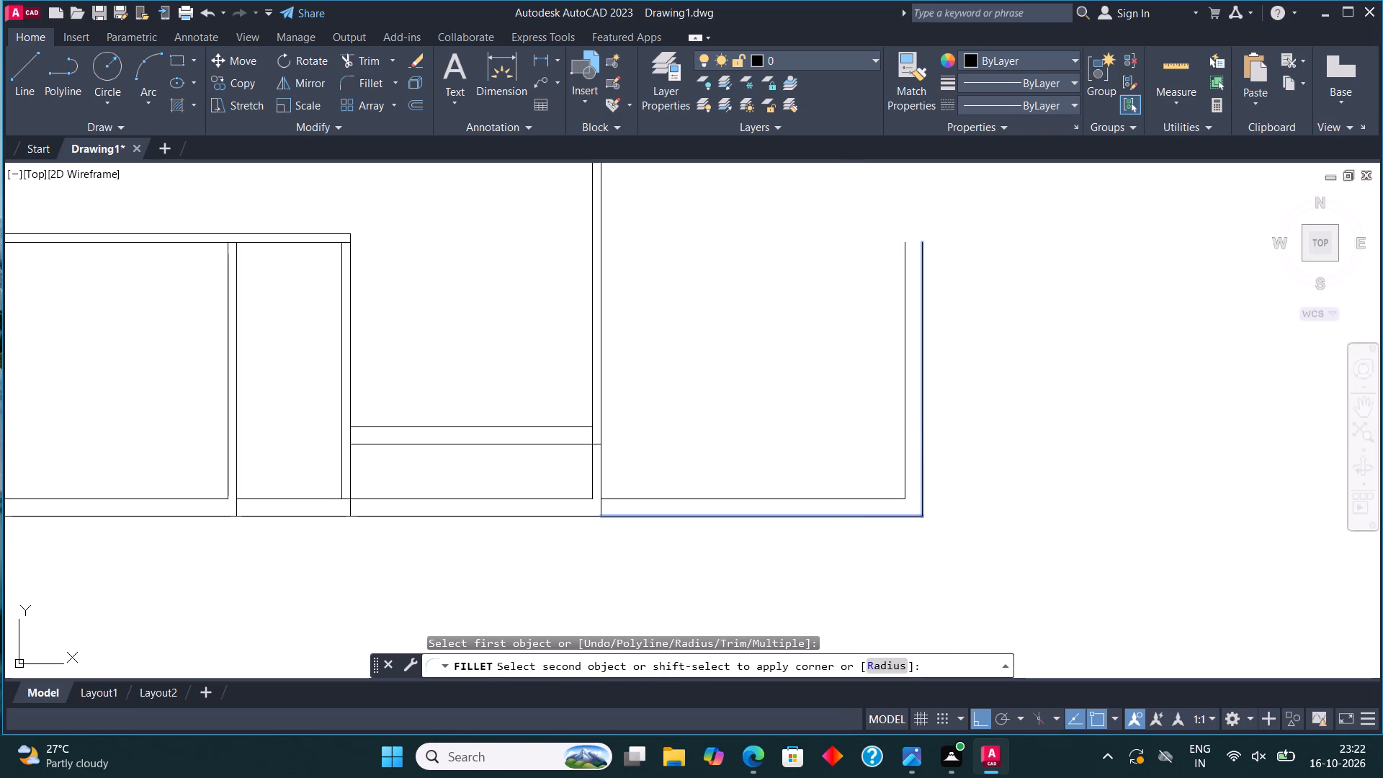
pyautogui.click(854, 515)
# Draw a horizontal line from the top of the 13' by 11' room's inner right wall line to its left wall.
pyautogui.scroll(-3, 758, 459)
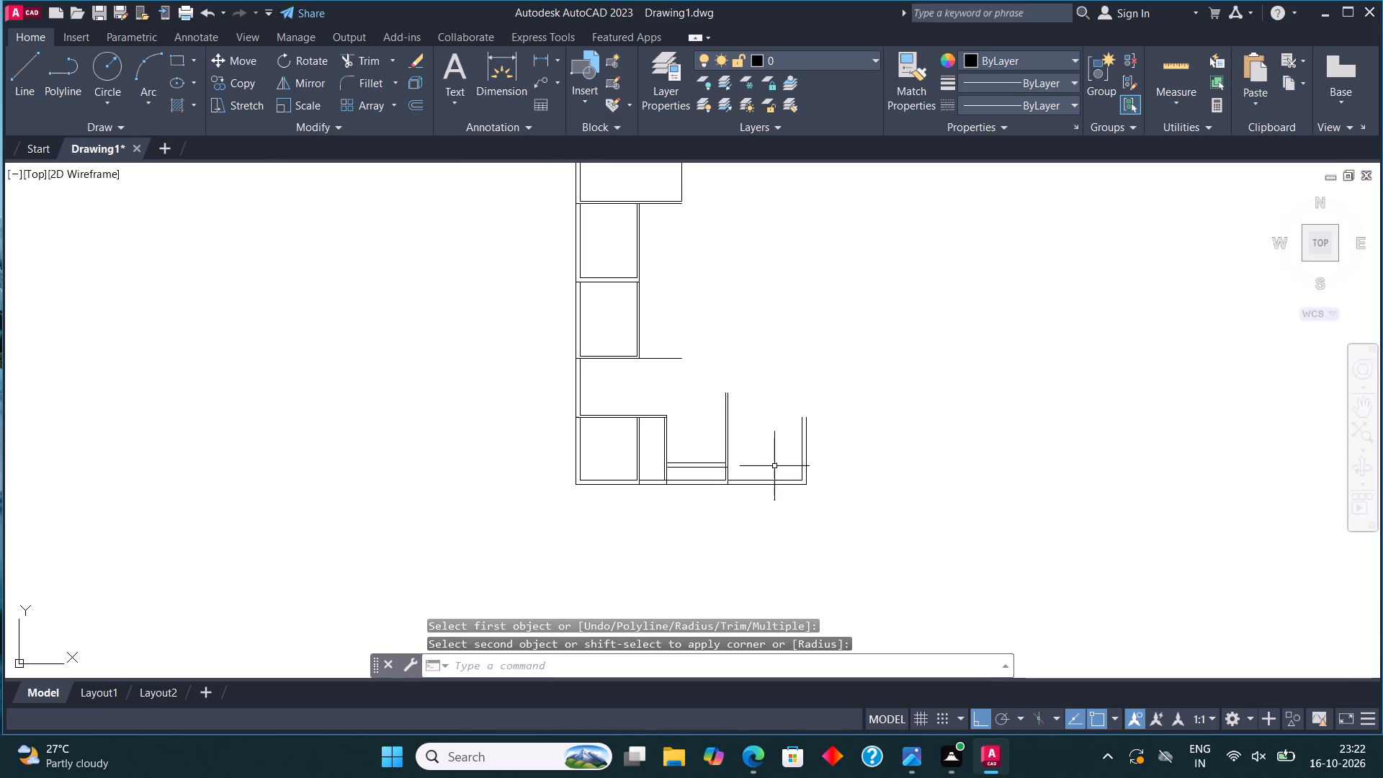
pyautogui.moveTo(805, 429); pyautogui.dragTo(803, 437, button='middle')
pyautogui.click(30, 81)
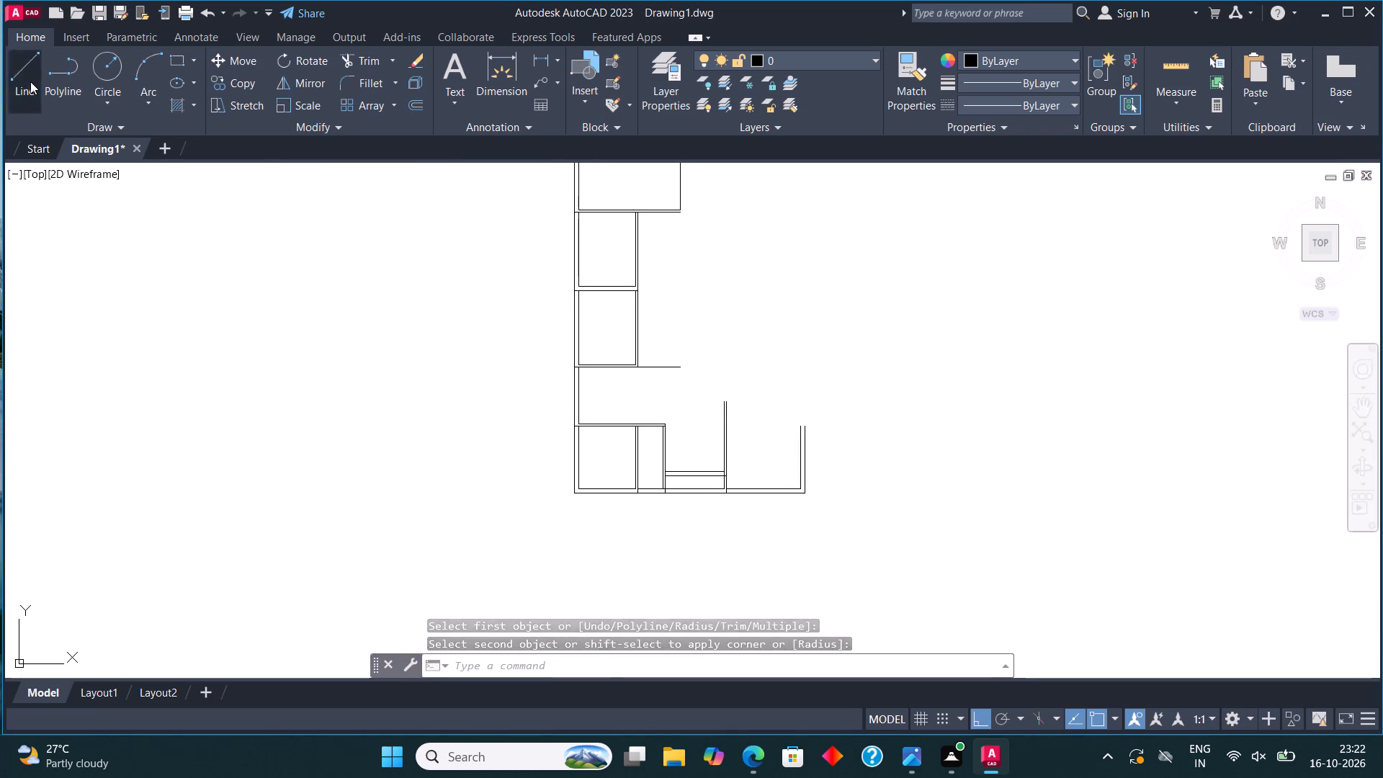
pyautogui.scroll(3, 795, 430)
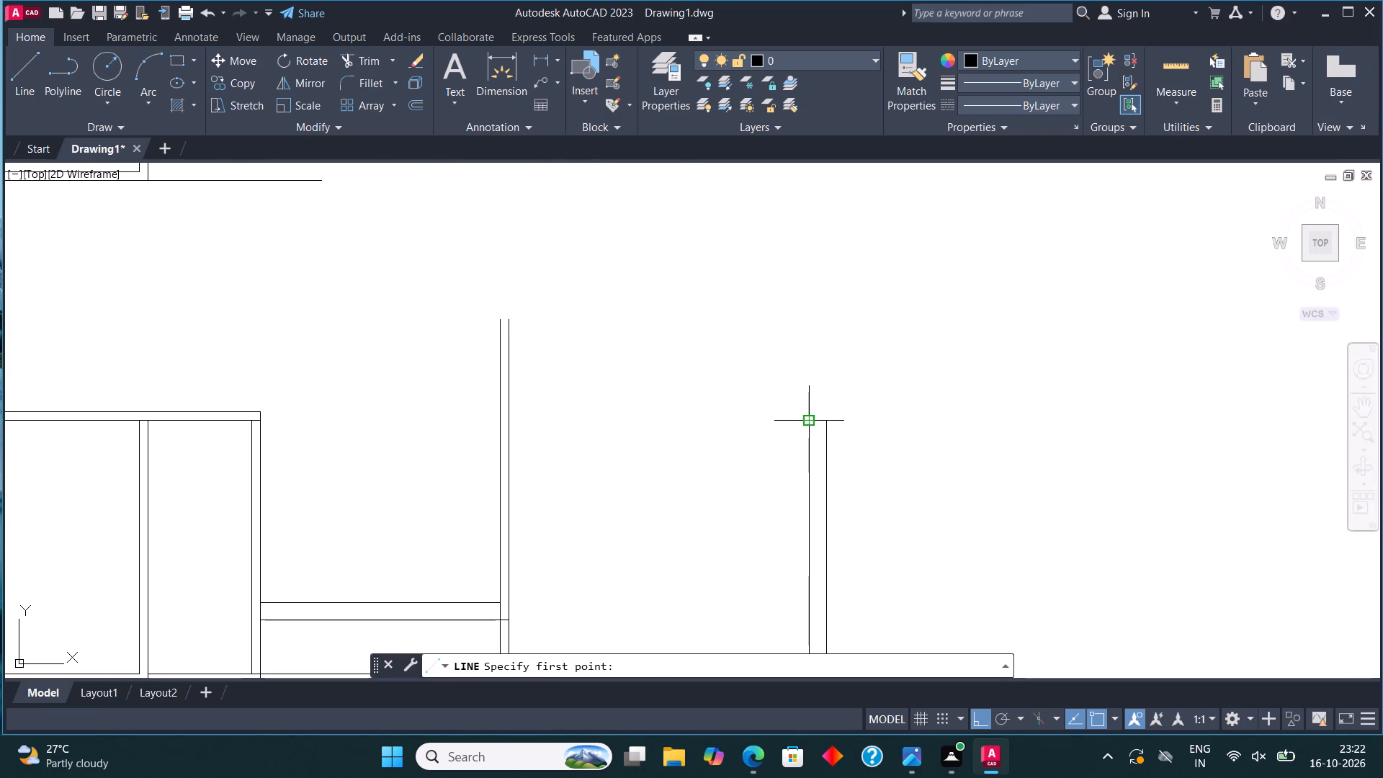
pyautogui.click(810, 422)
pyautogui.click(512, 415)
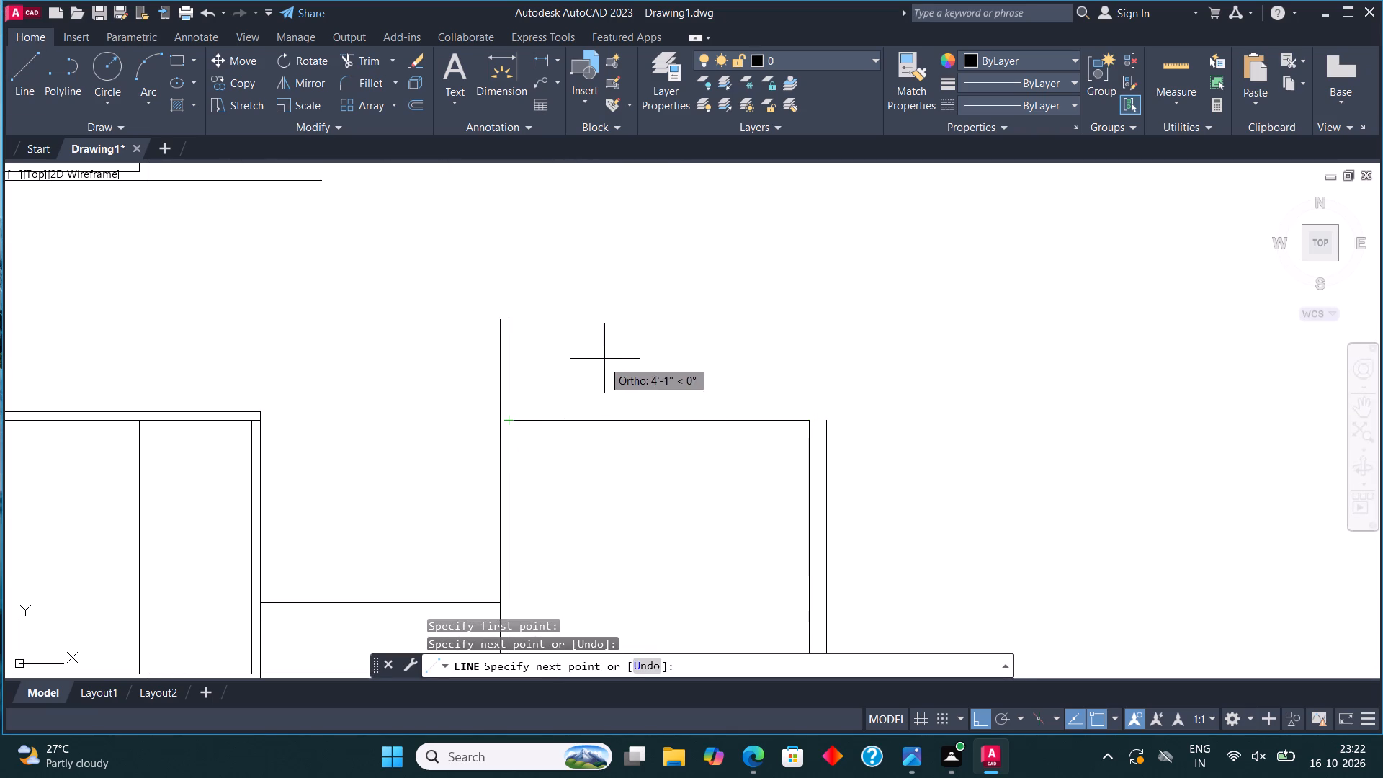
pyautogui.press('Escape')
# Offset the room's new top line 4.5" upward.
pyautogui.click(645, 413)
pyautogui.click(641, 428)
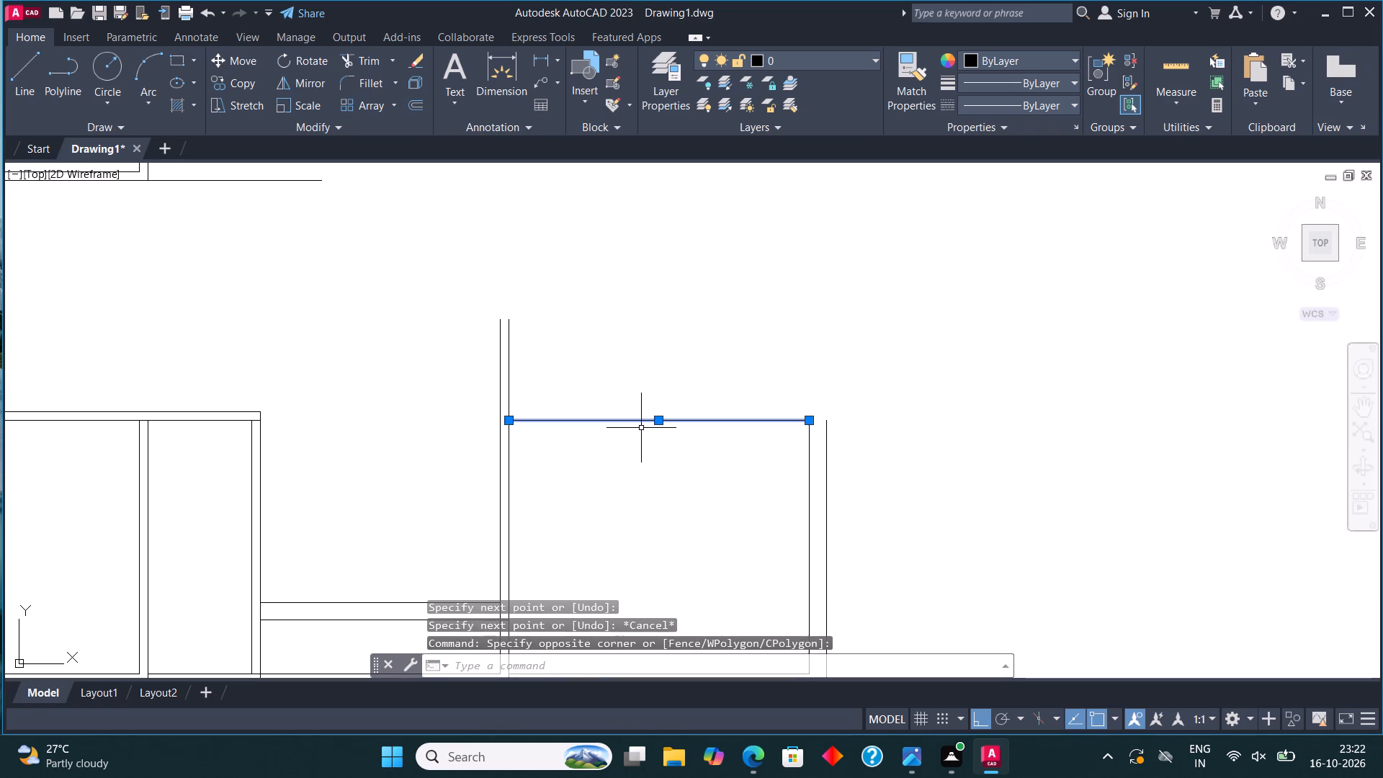
pyautogui.click(417, 102)
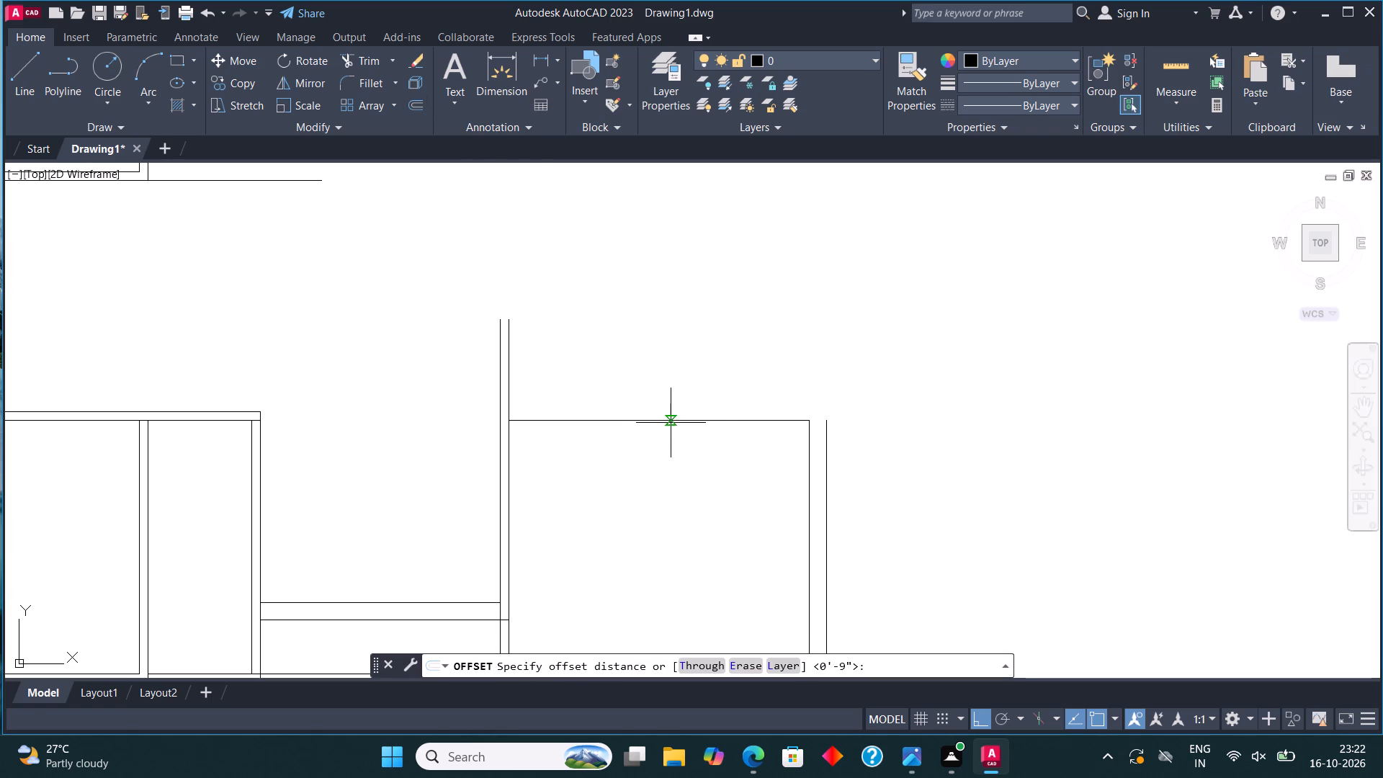
pyautogui.click(671, 424)
pyautogui.write('4.5"')
pyautogui.press('Return')
pyautogui.click(687, 296)
pyautogui.press('Escape')
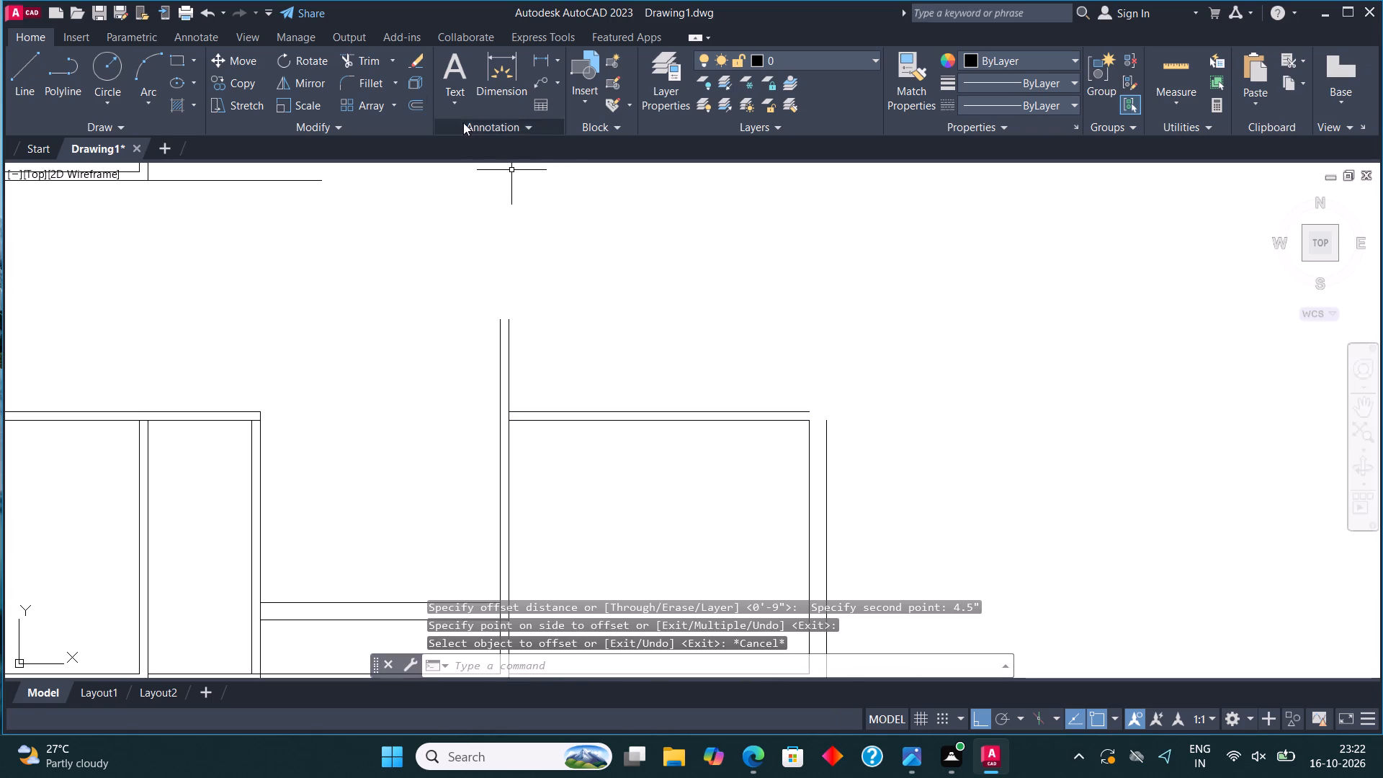
# Fillet the offset top line with the outer right wall line to close the room's outer top-right corner.
pyautogui.click(365, 83)
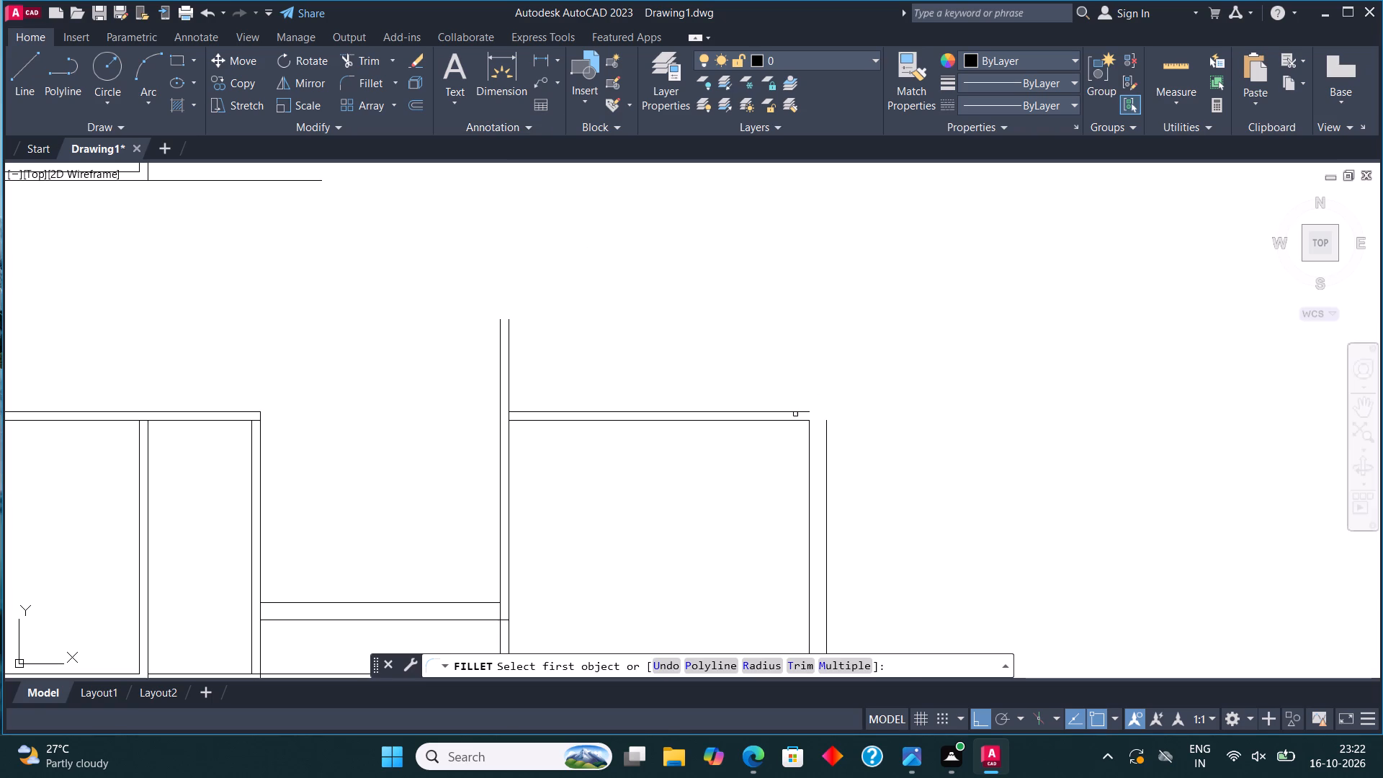
pyautogui.click(792, 412)
pyautogui.click(826, 429)
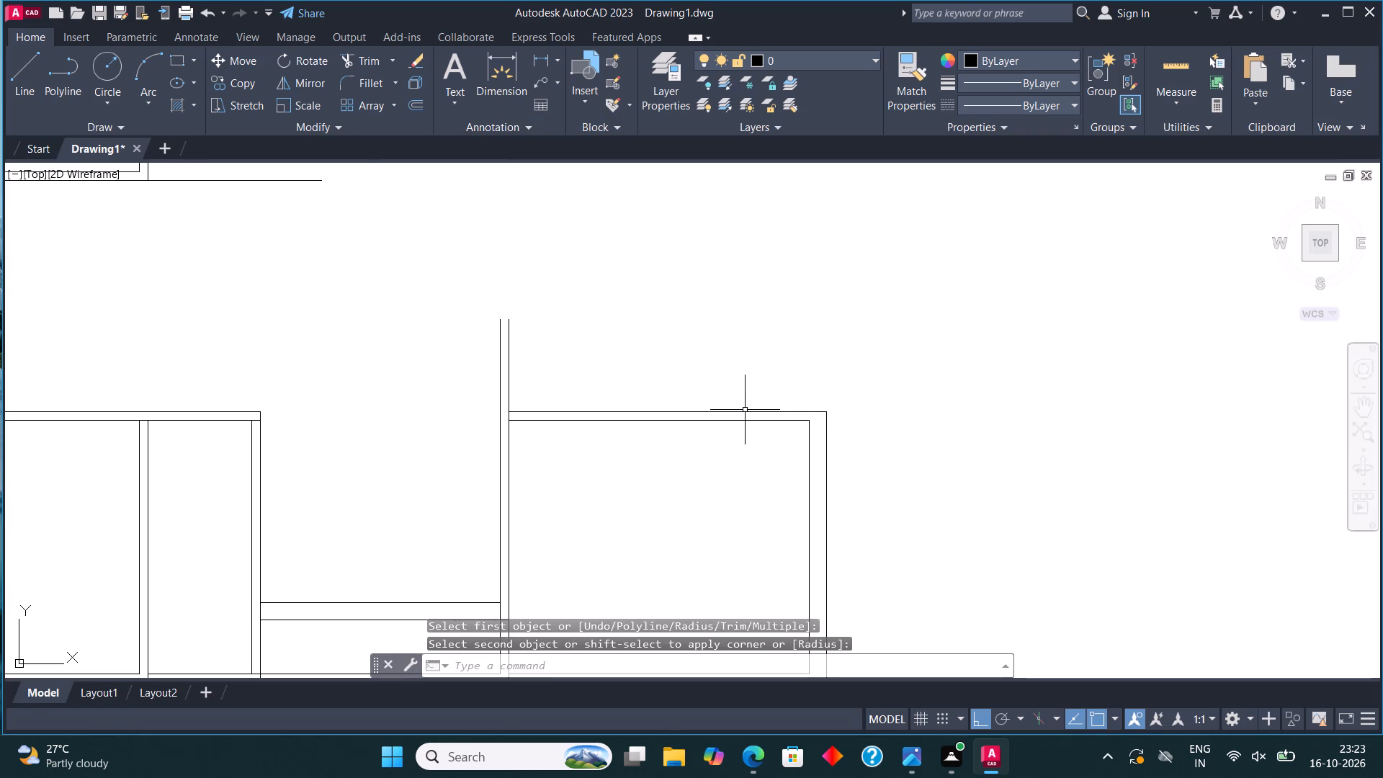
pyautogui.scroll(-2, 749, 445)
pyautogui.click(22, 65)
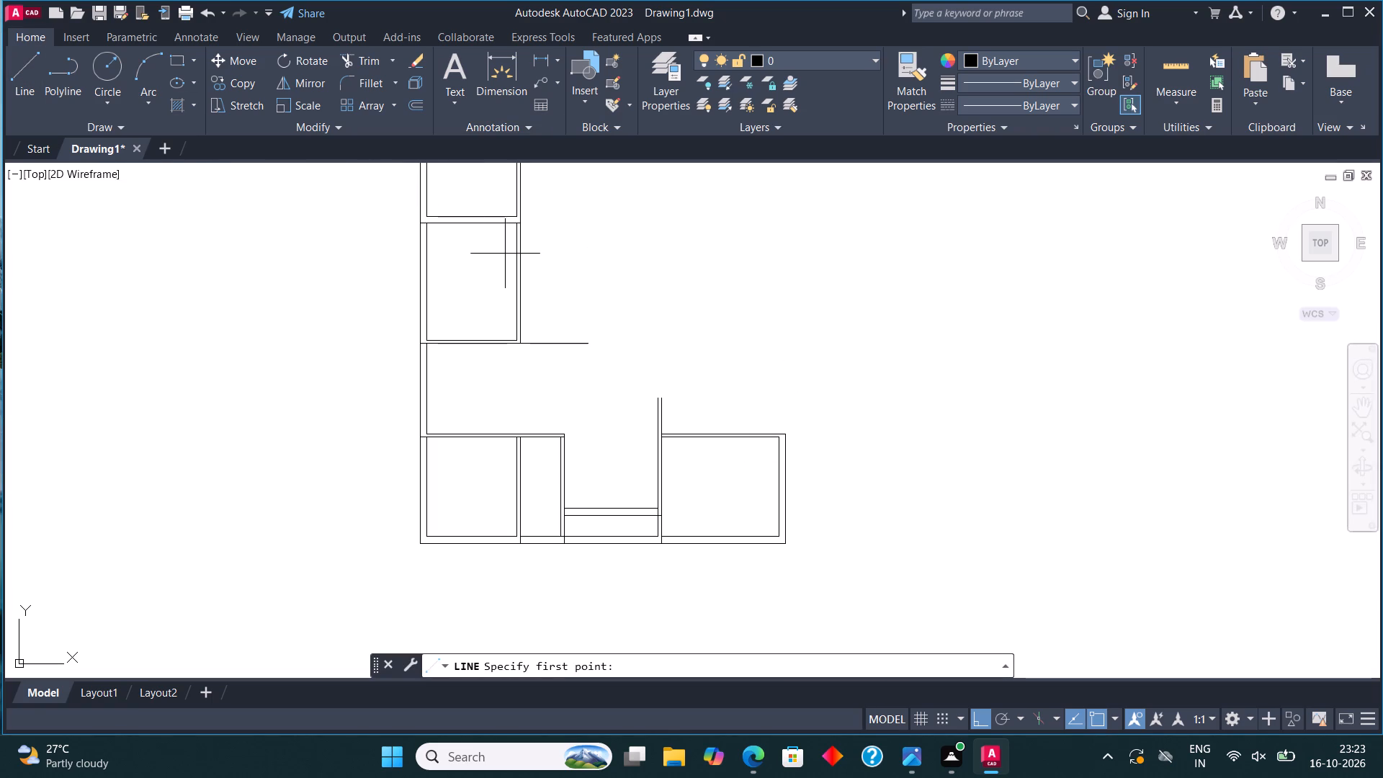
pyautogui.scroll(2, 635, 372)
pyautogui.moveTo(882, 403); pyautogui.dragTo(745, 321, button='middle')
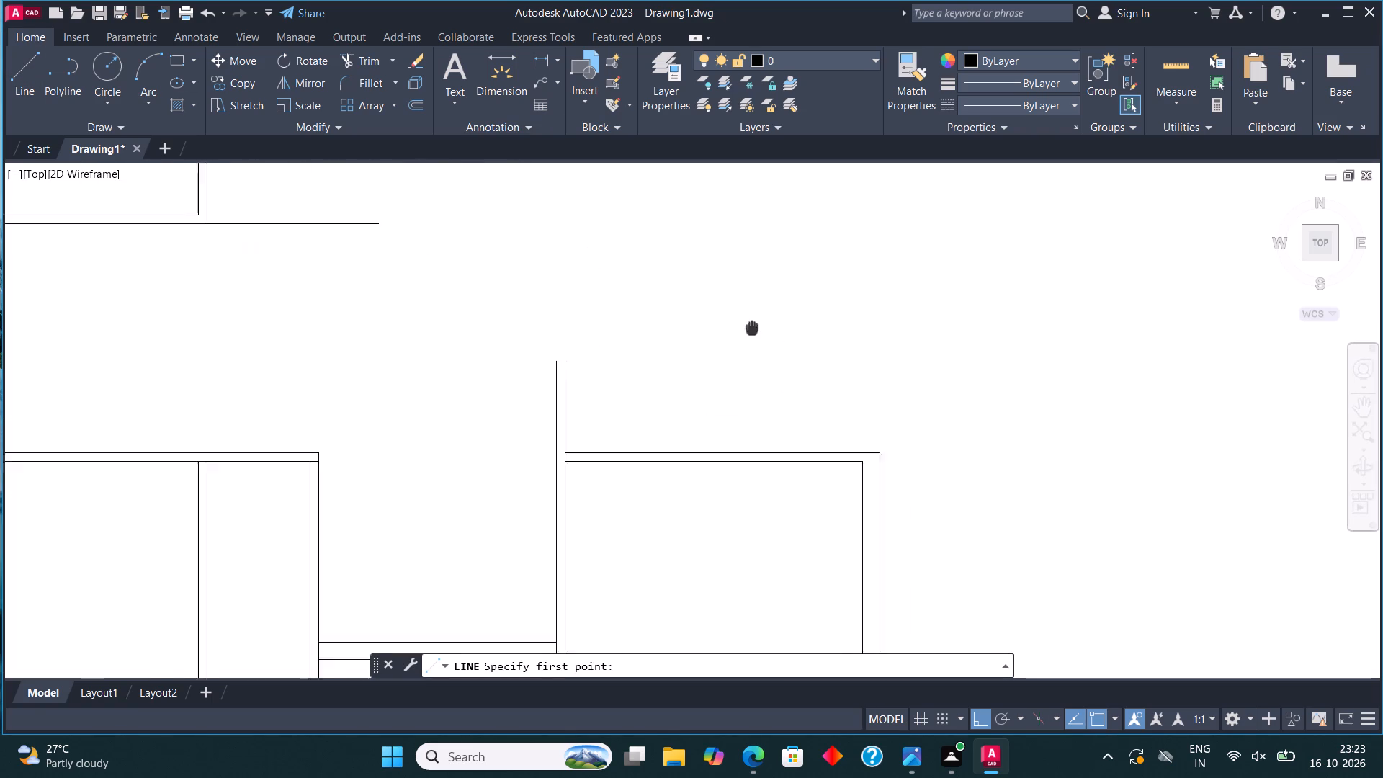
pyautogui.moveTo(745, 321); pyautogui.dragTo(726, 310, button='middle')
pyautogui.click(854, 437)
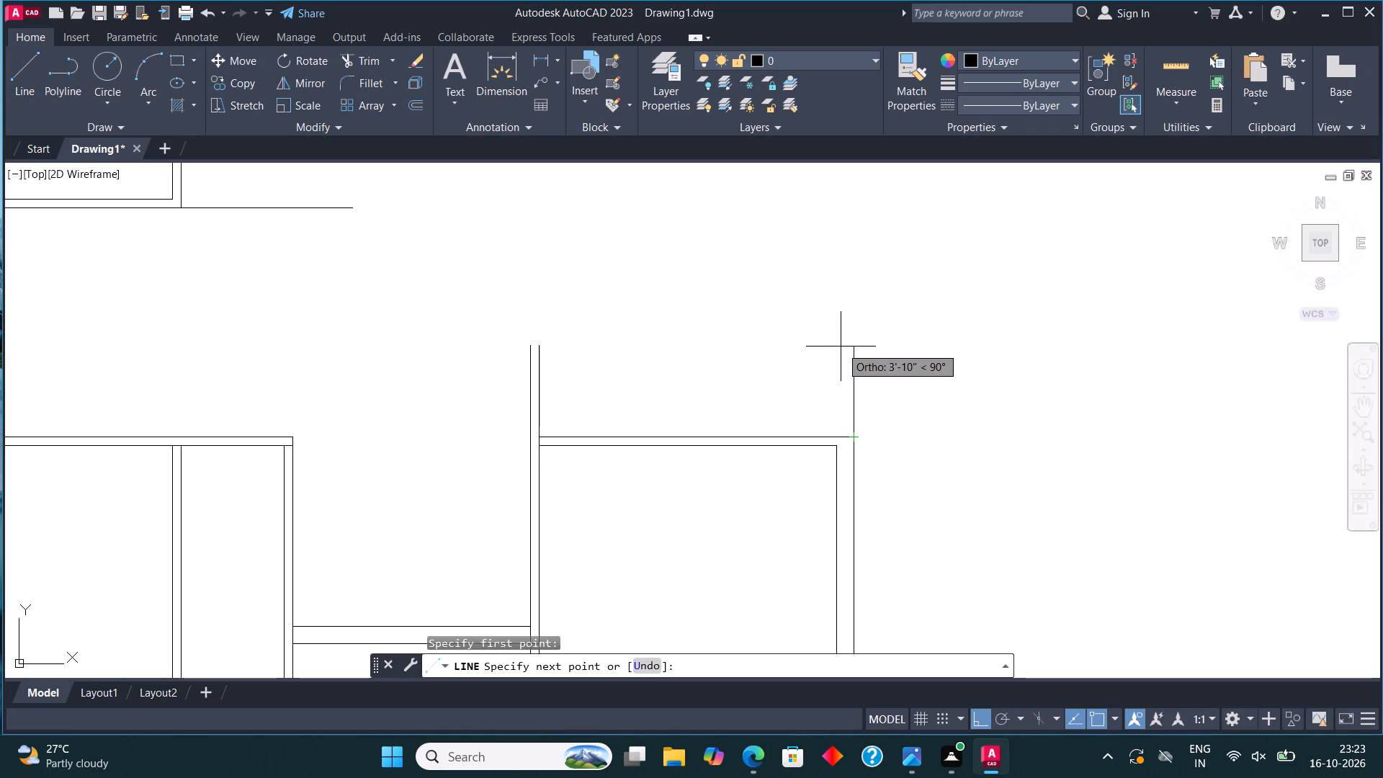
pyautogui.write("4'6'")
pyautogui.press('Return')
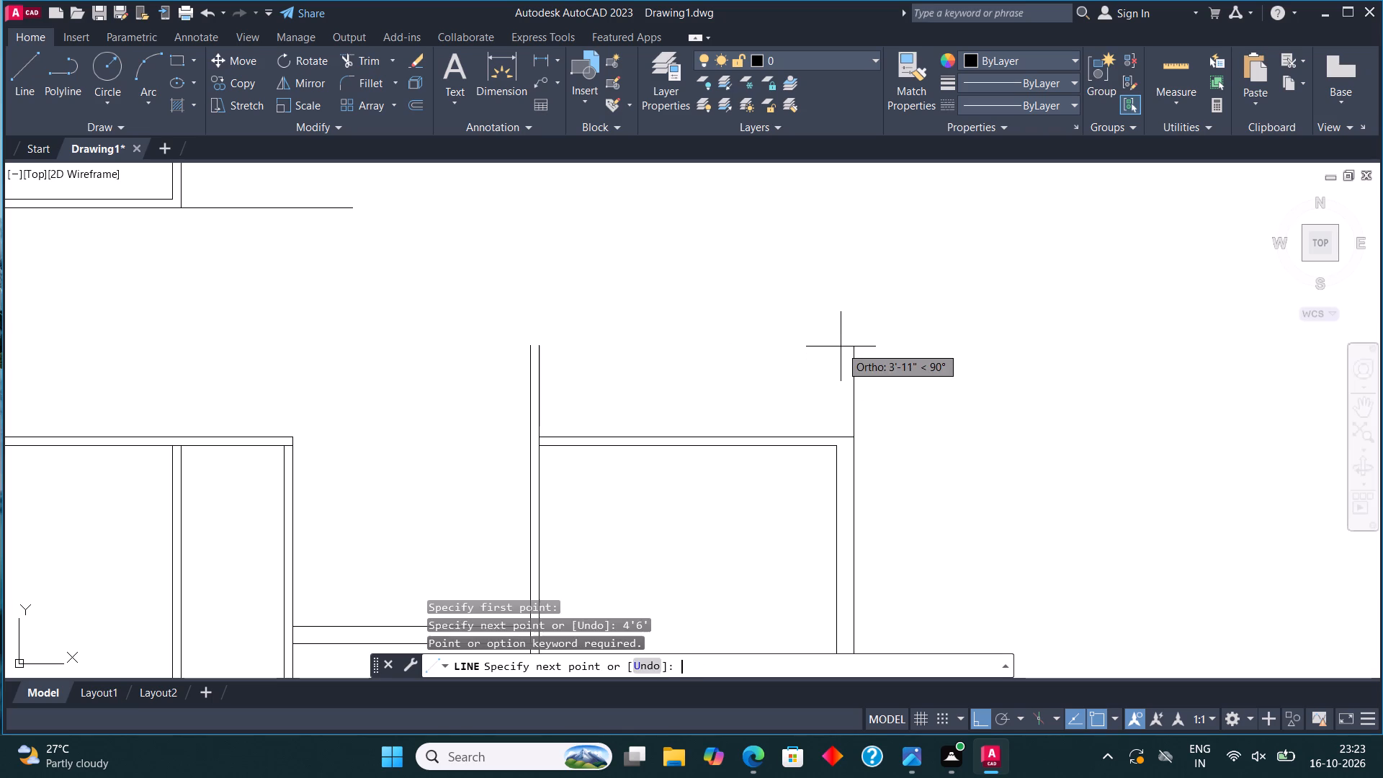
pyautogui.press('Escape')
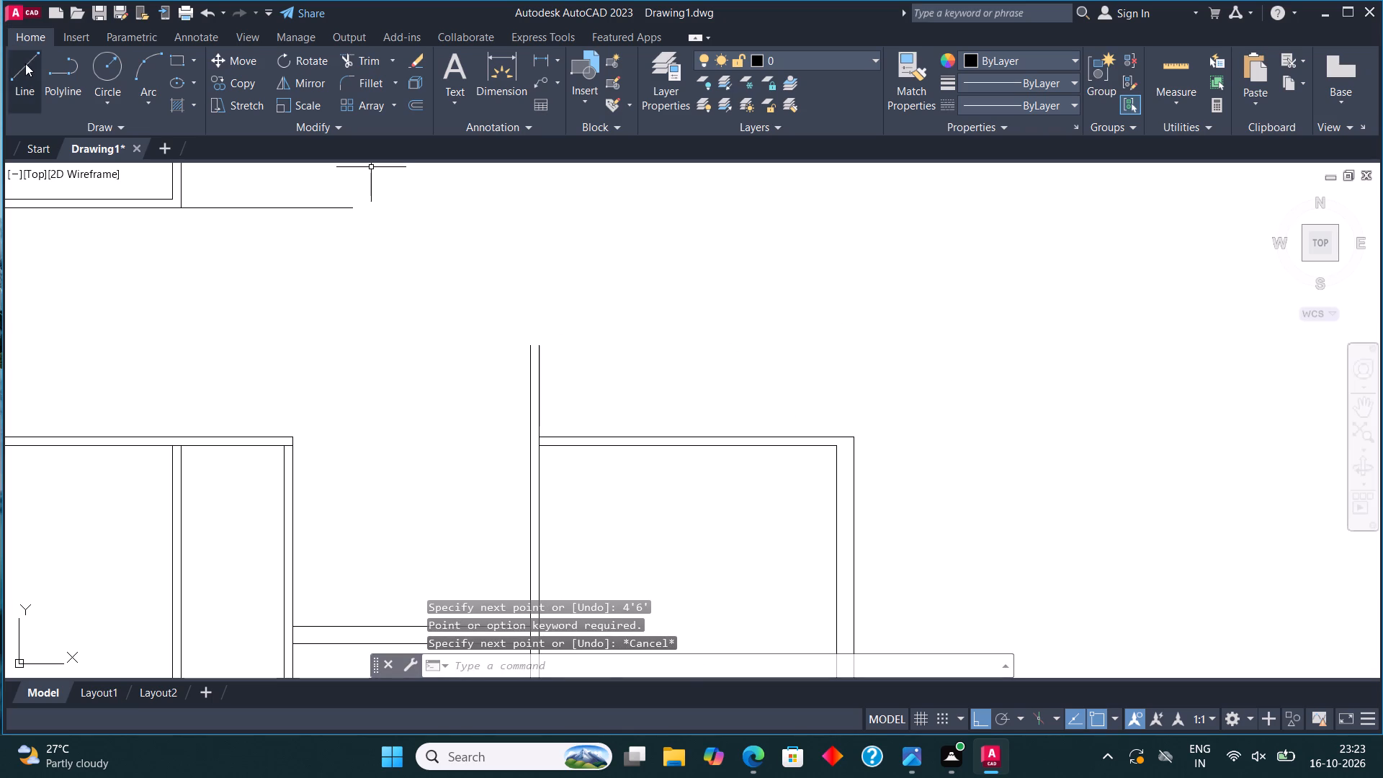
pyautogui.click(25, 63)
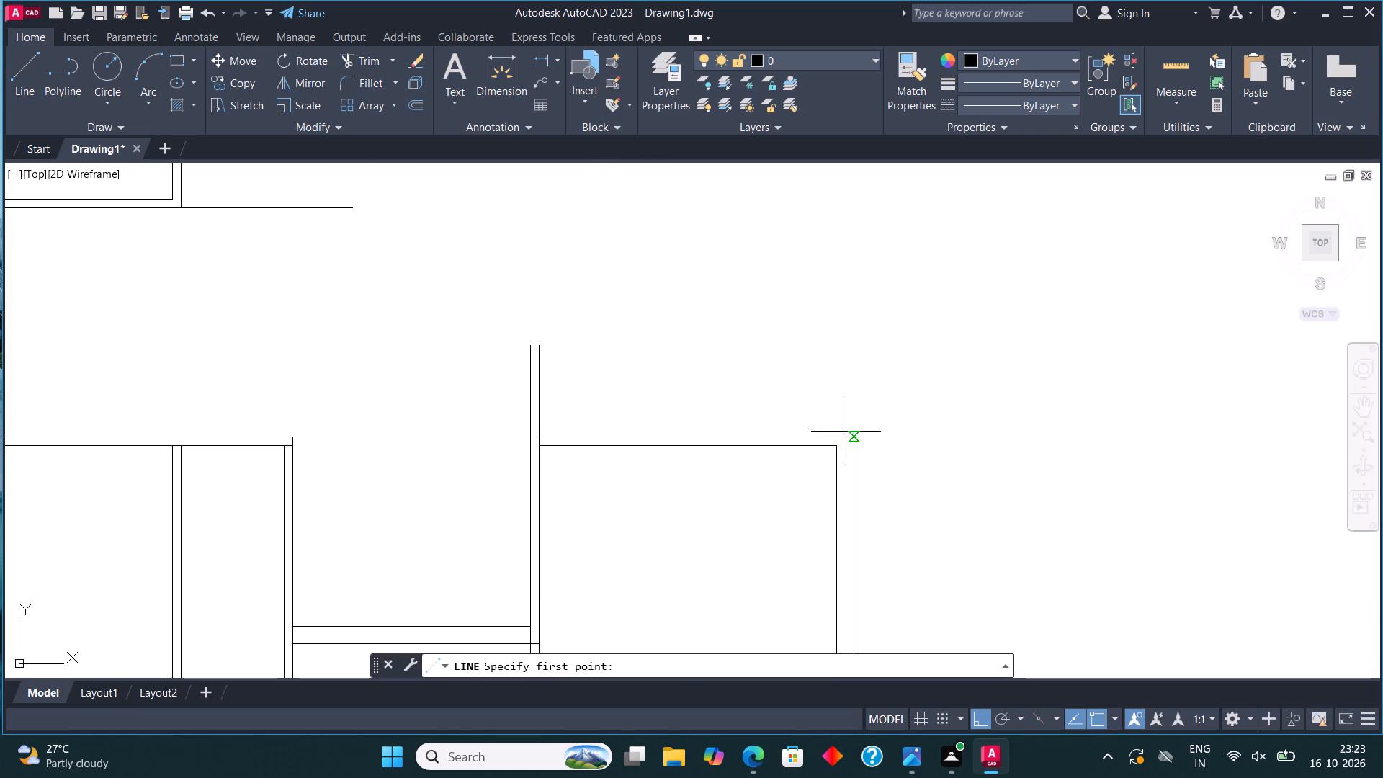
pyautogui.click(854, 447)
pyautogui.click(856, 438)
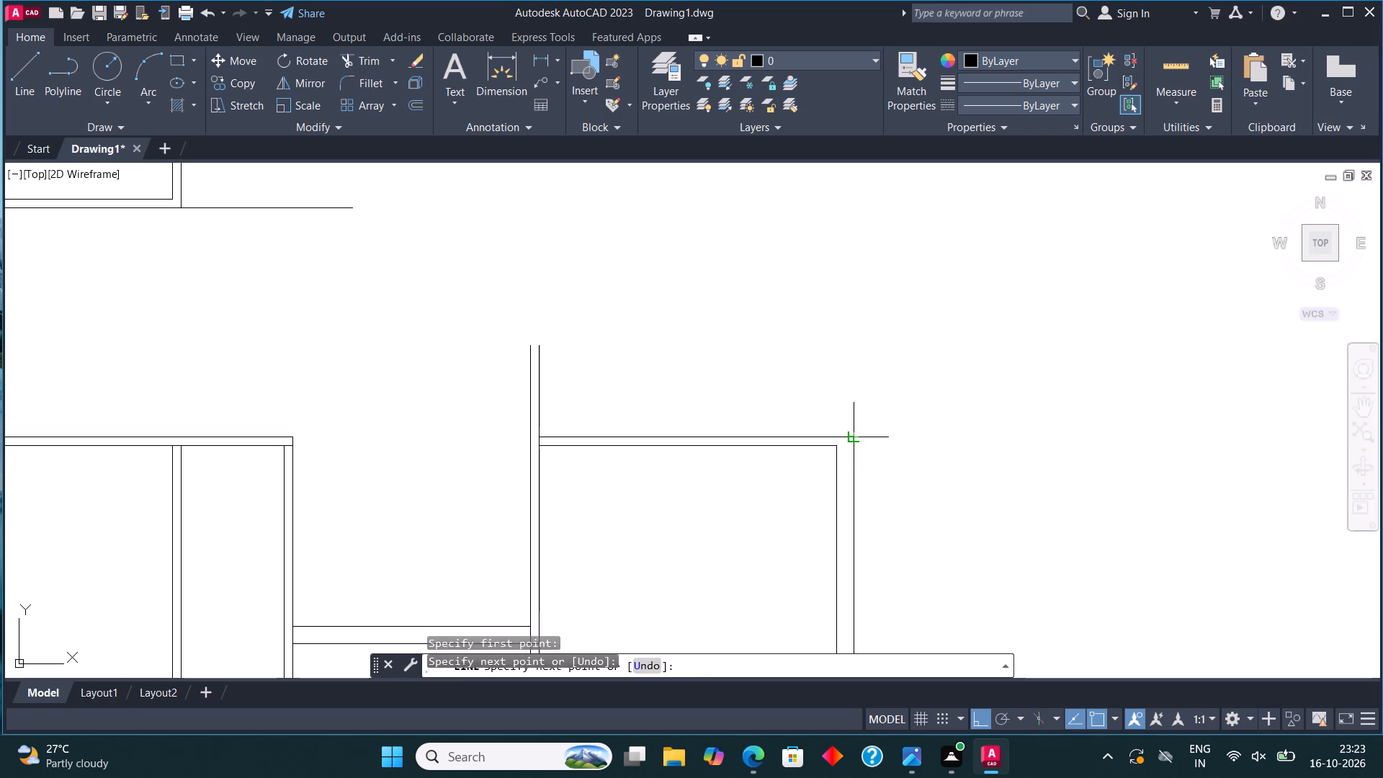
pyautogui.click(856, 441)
# Draw a 4'6" vertical line upward from the outer top-right corner of the 13' by 11' room.
pyautogui.click(22, 72)
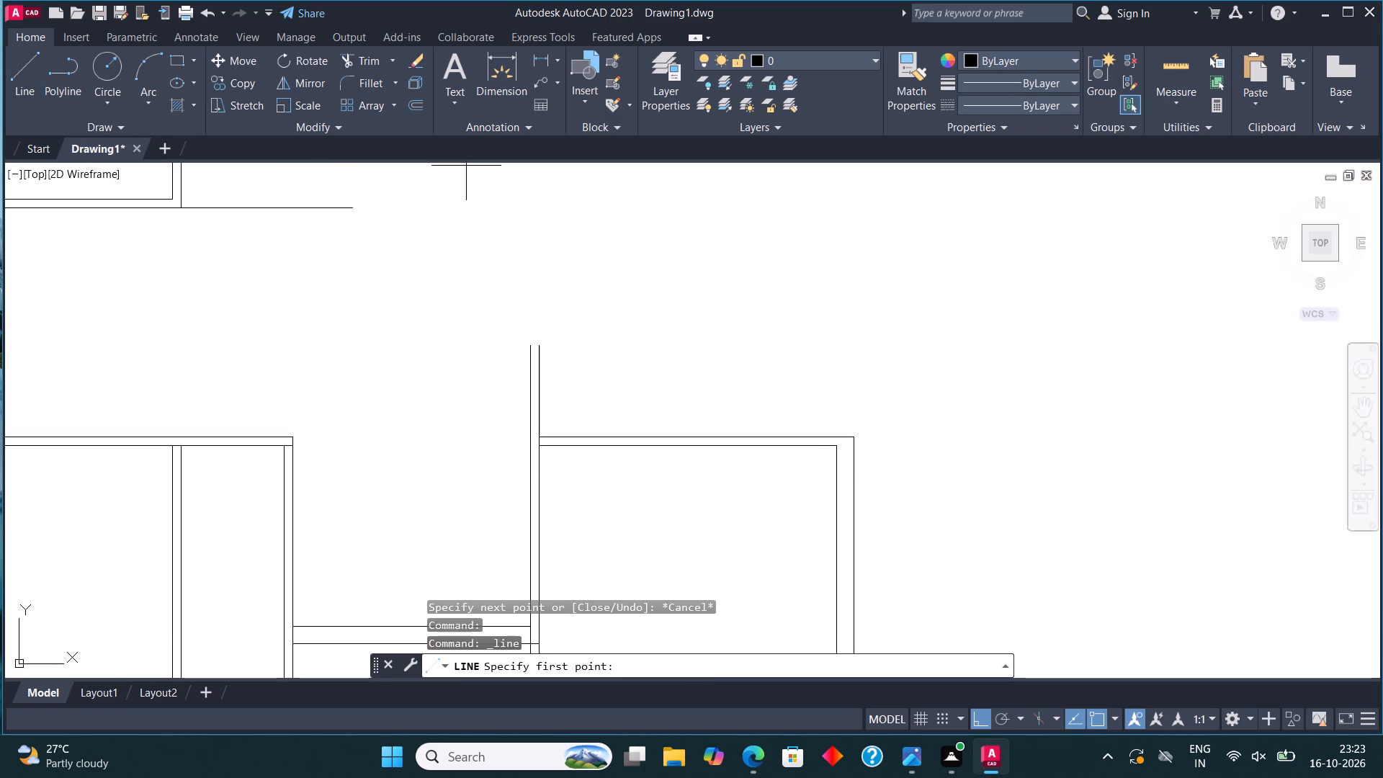
pyautogui.click(850, 434)
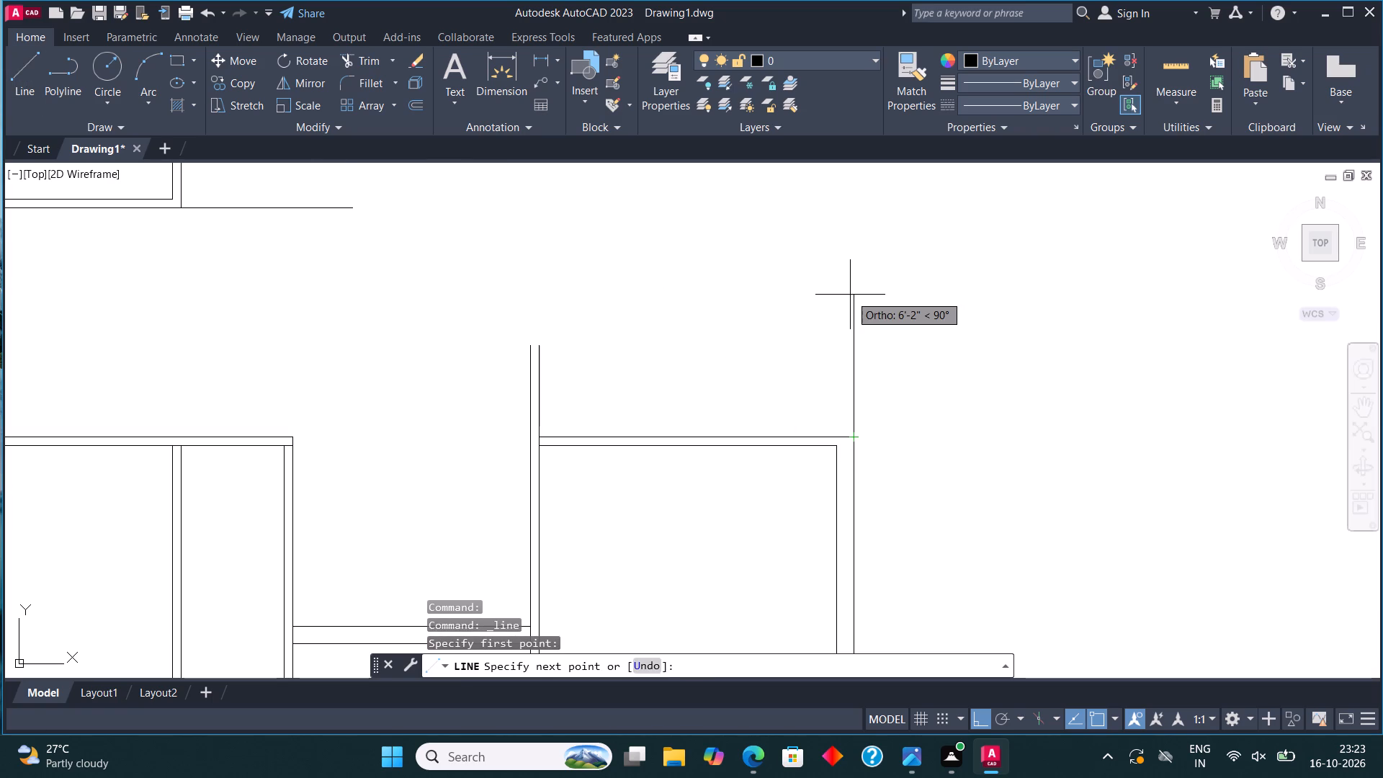
pyautogui.write('4\'6"')
pyautogui.press('Return')
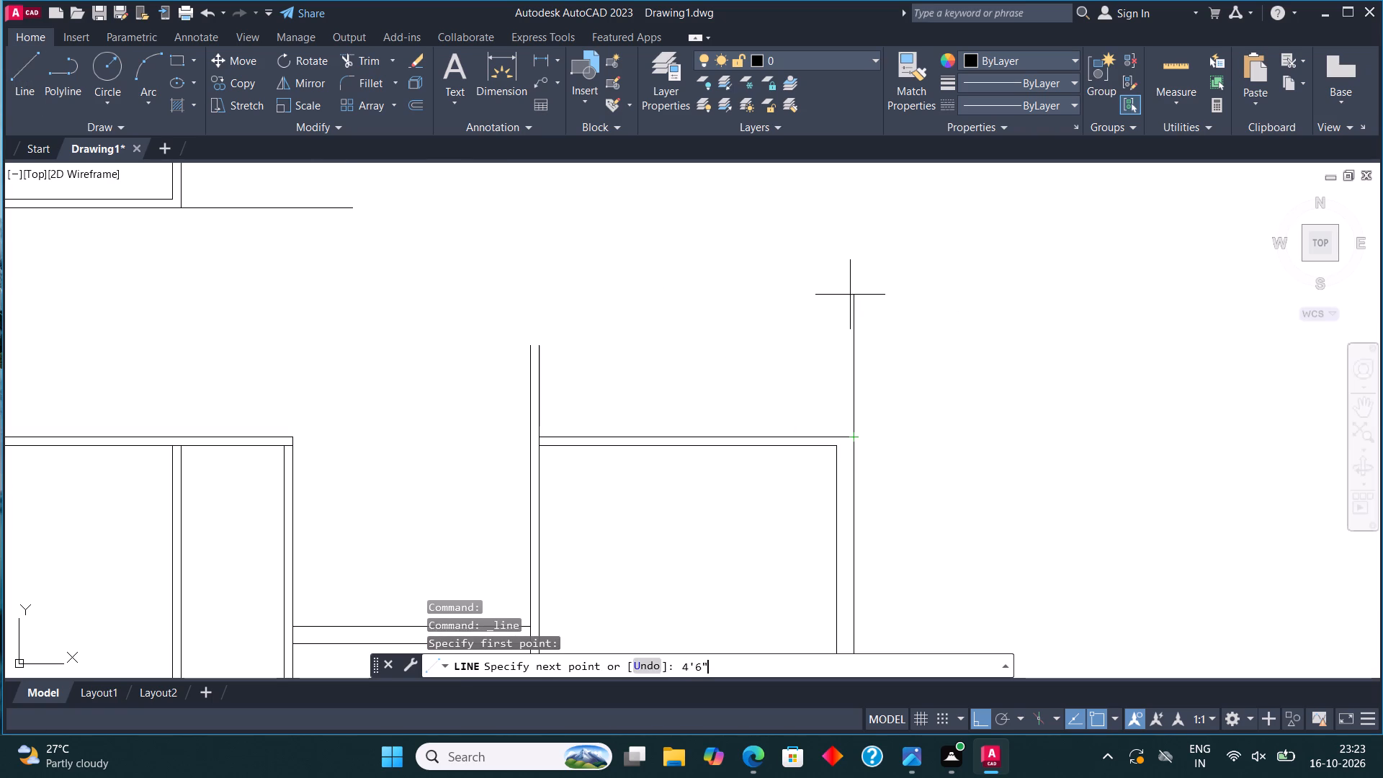
pyautogui.press('Escape')
# Offset the 4'6" vertical line 9" to the left.
pyautogui.click(867, 363)
pyautogui.click(827, 352)
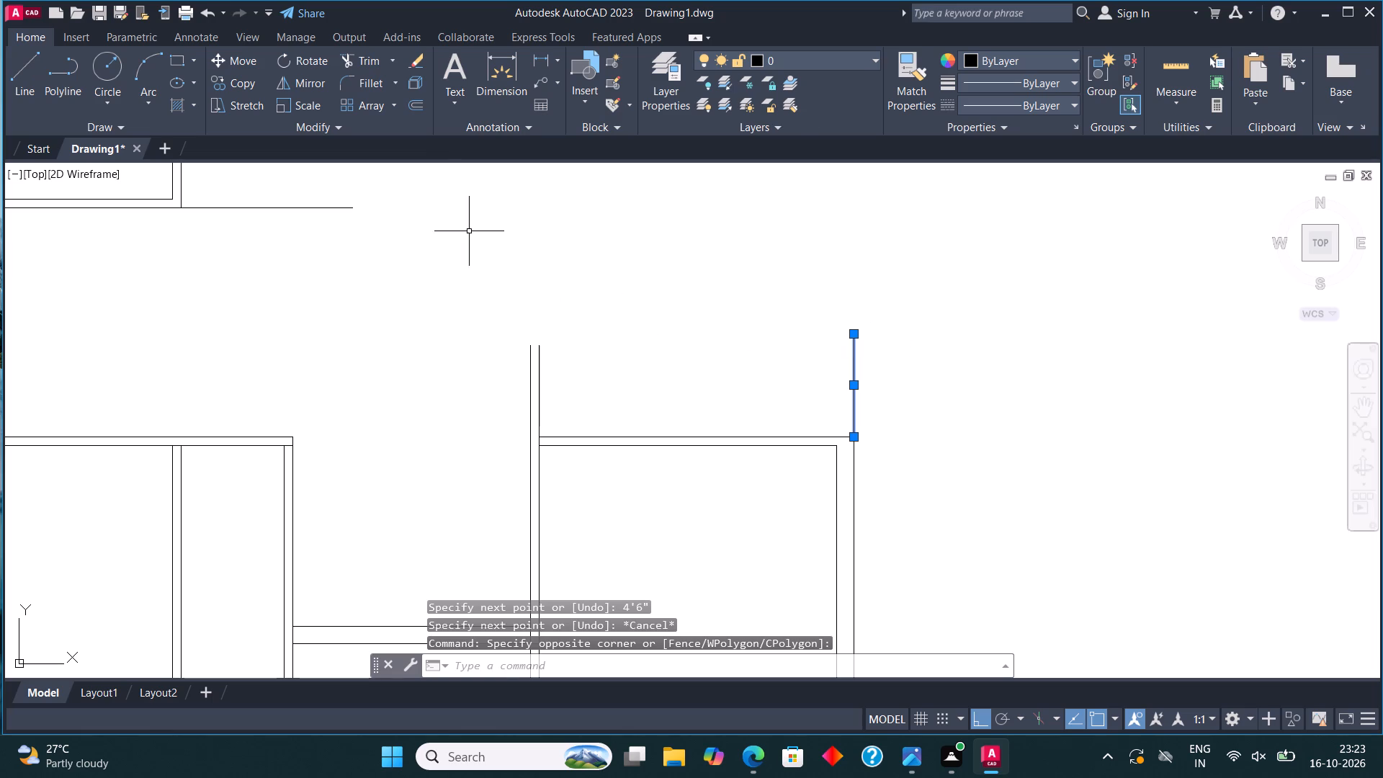
pyautogui.click(415, 103)
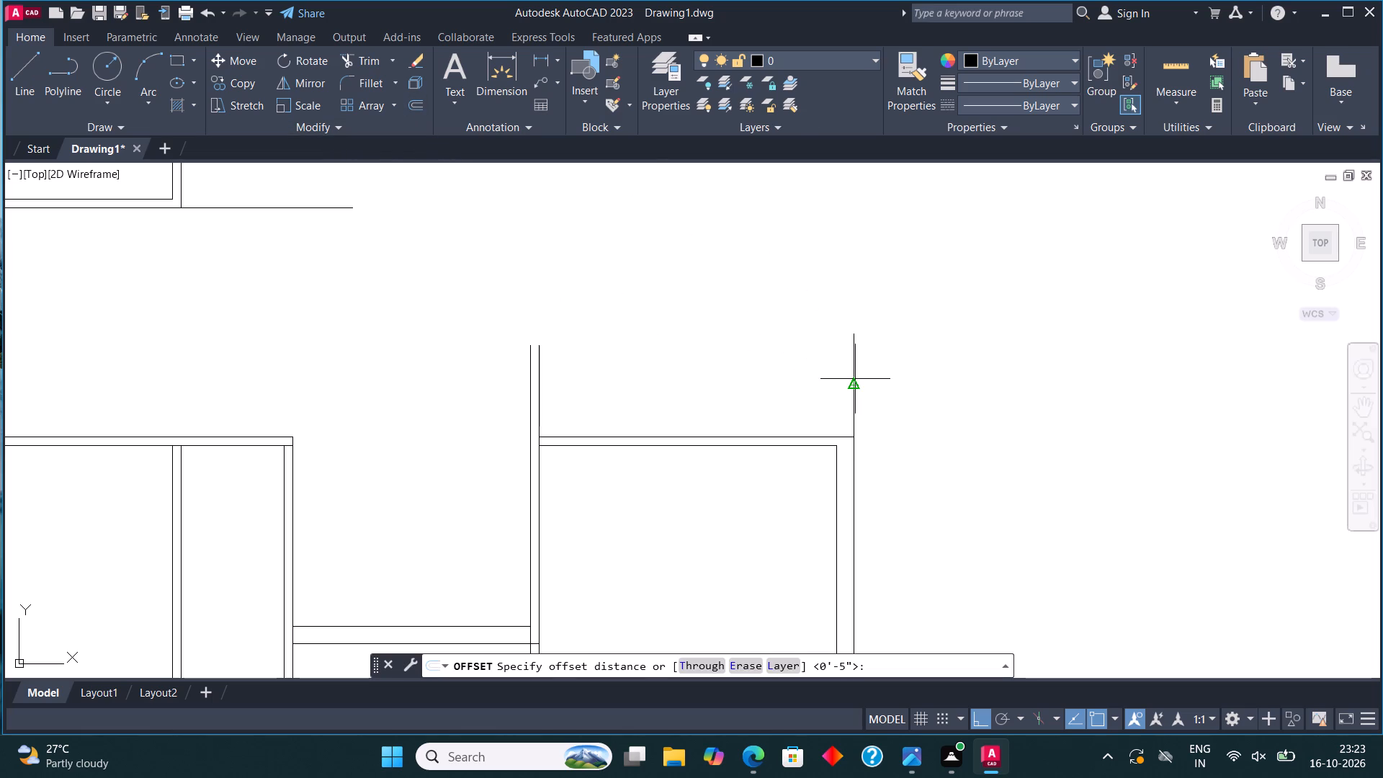
pyautogui.click(855, 379)
pyautogui.write('9"')
pyautogui.press('Return')
pyautogui.moveTo(724, 340); pyautogui.dragTo(715, 340)
pyautogui.press('Escape')
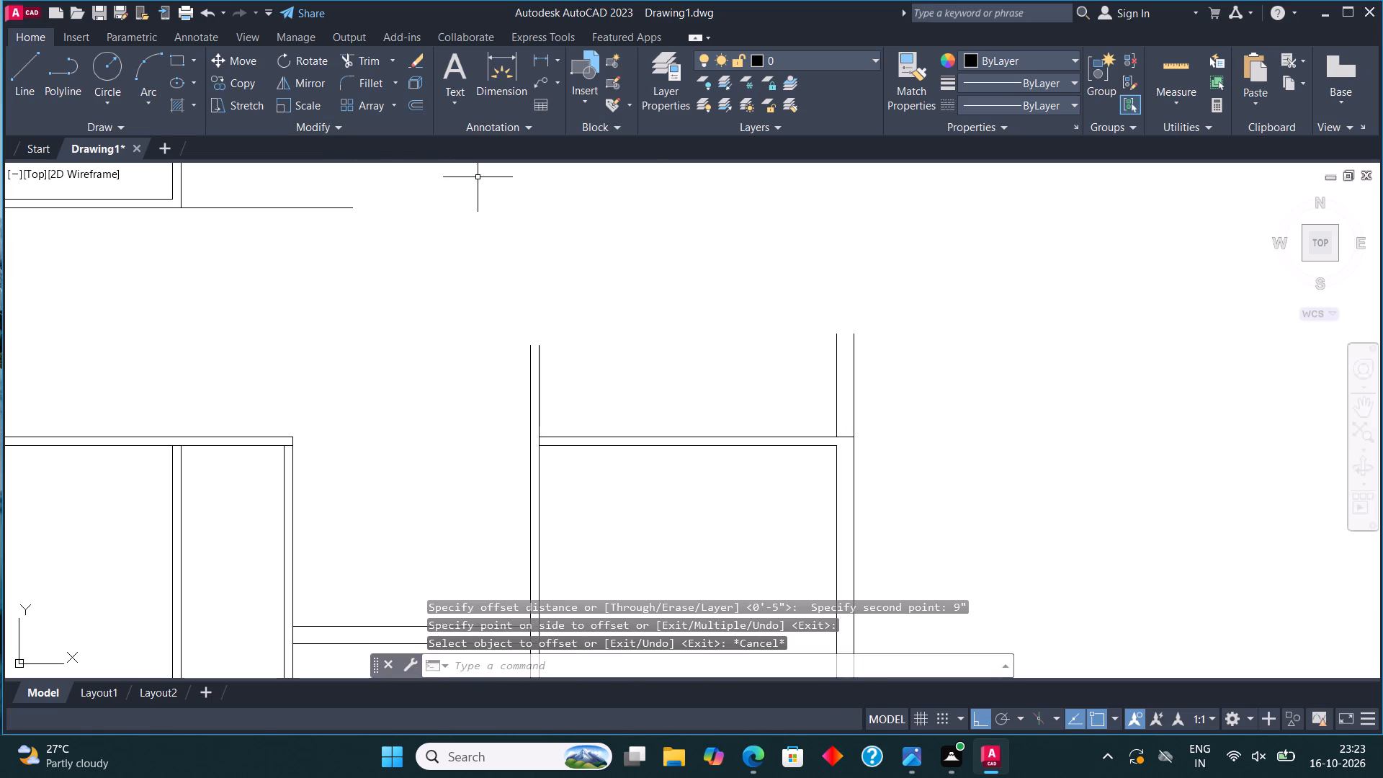
# From the base of the offset line, draw lines 8'9" left, 4'6" up, and back to the offset line's top end.
pyautogui.click(27, 69)
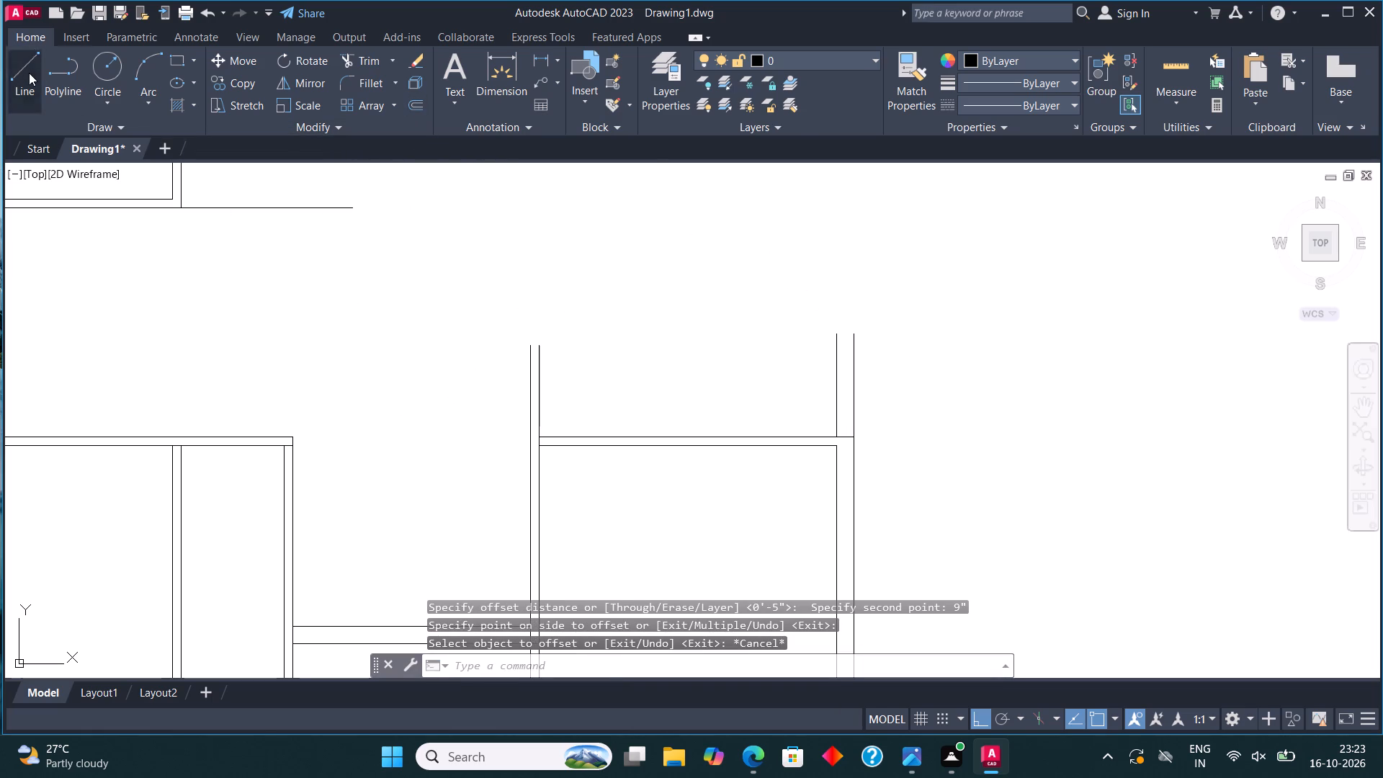
pyautogui.click(832, 437)
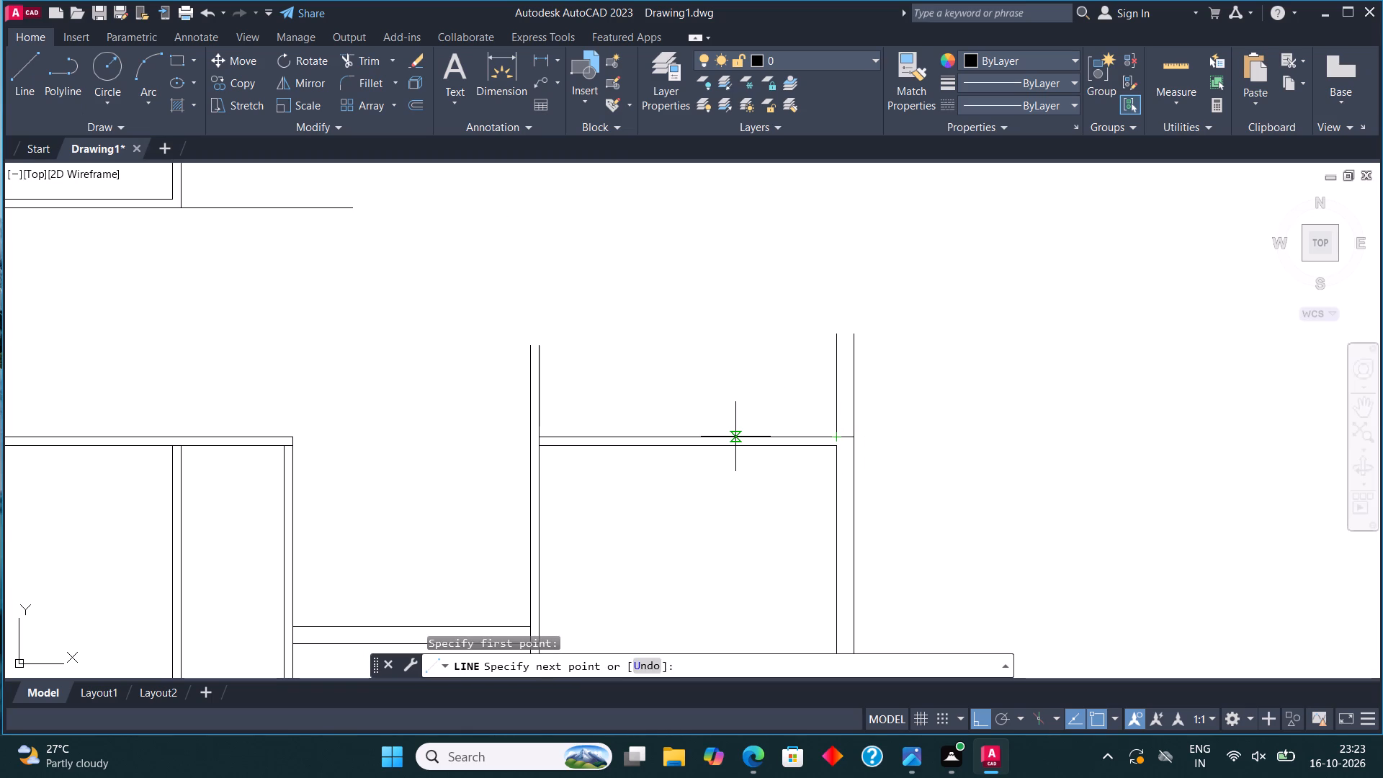
pyautogui.write('8\'9"')
pyautogui.press('Return')
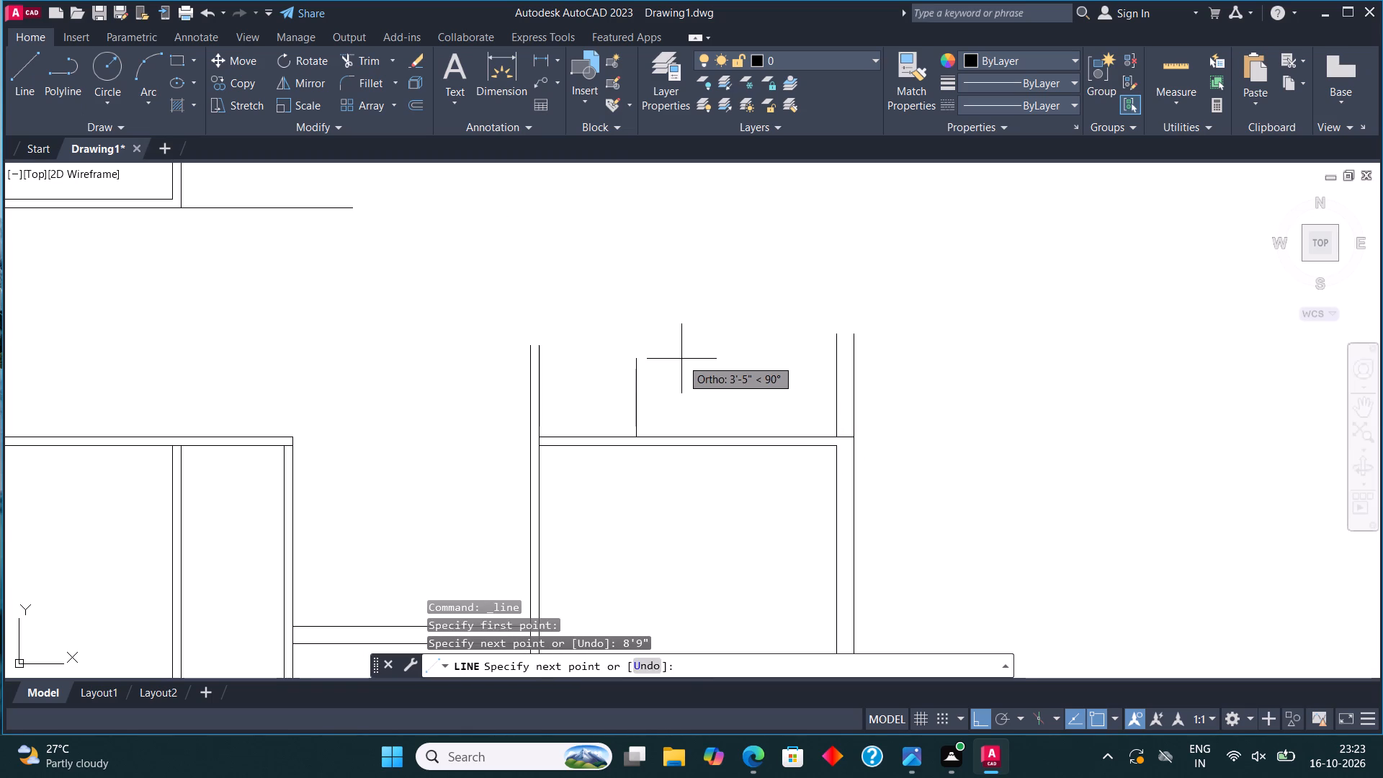
pyautogui.write("4'5")
pyautogui.press('BackSpace')
pyautogui.write('6"')
pyautogui.press('Return')
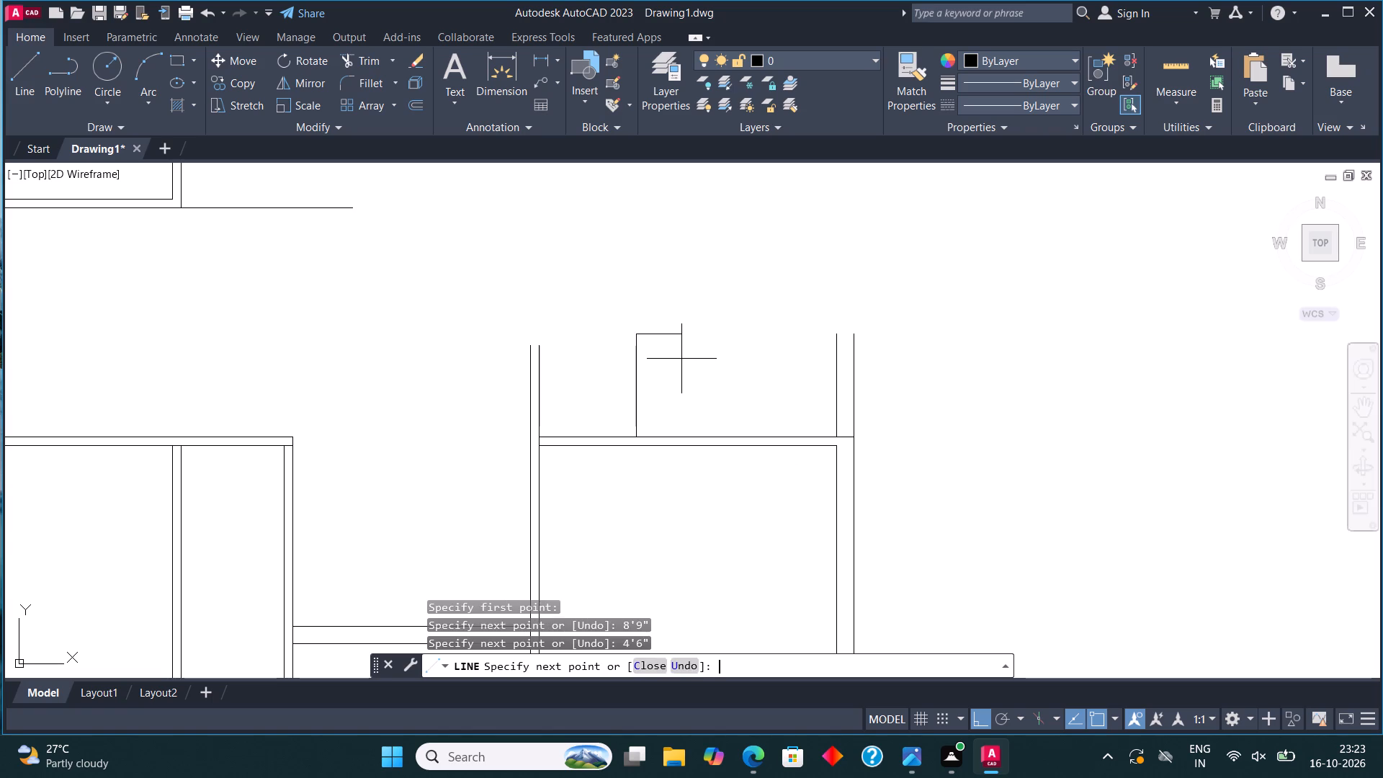
pyautogui.click(836, 334)
pyautogui.press('Escape')
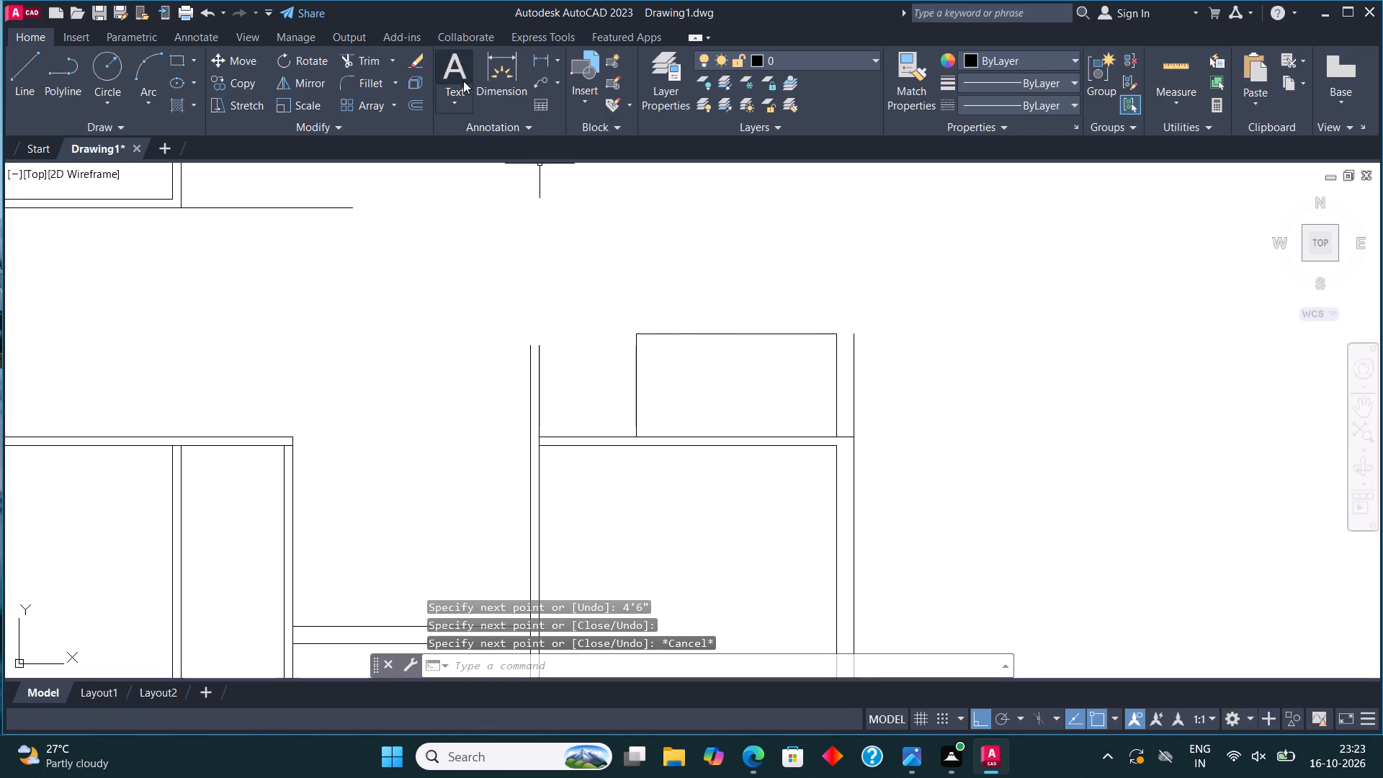
# Trim the part of the 13' by 11' room's inner left wall line that extends above its top wall.
pyautogui.click(368, 58)
pyautogui.click(536, 400)
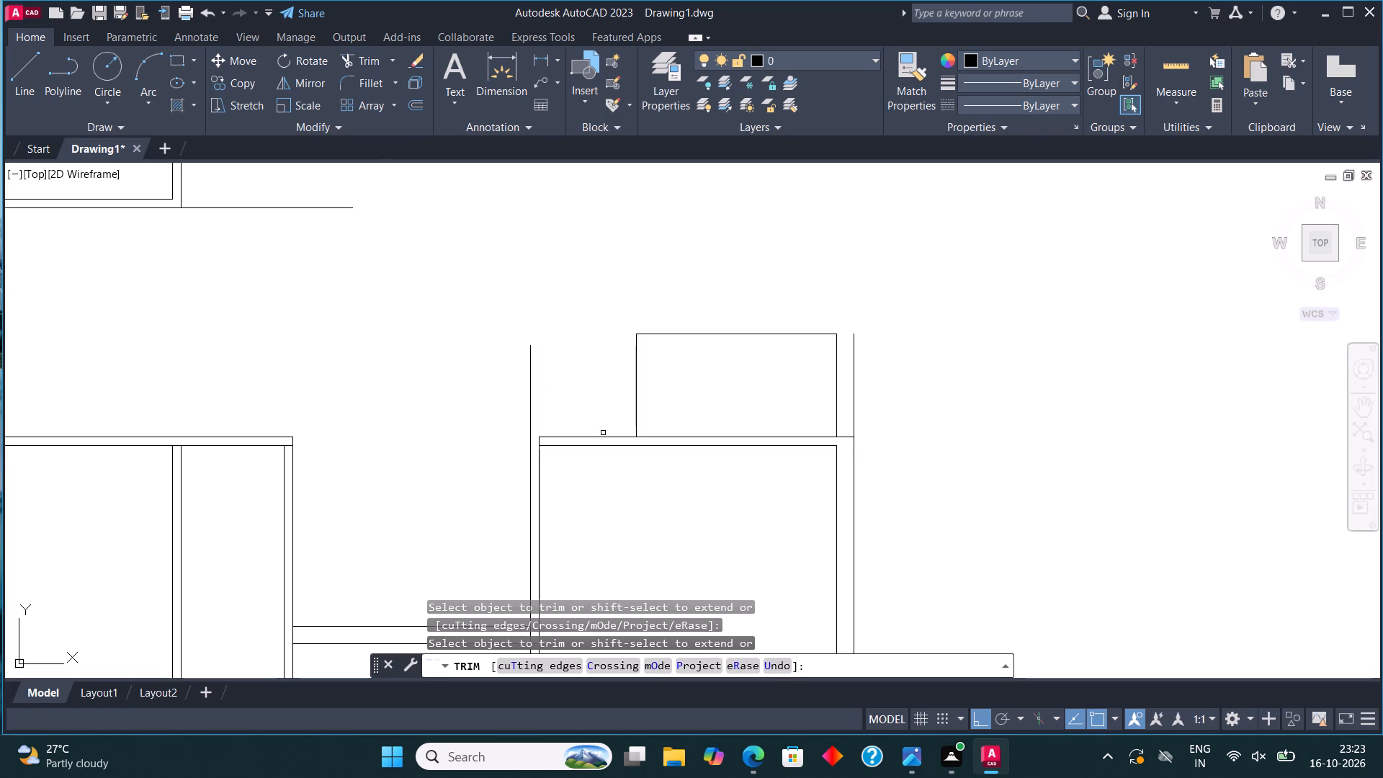
# Fillet the room's outer left wall line with the upper top-wall line to close its outer top-left corner.
pyautogui.click(372, 79)
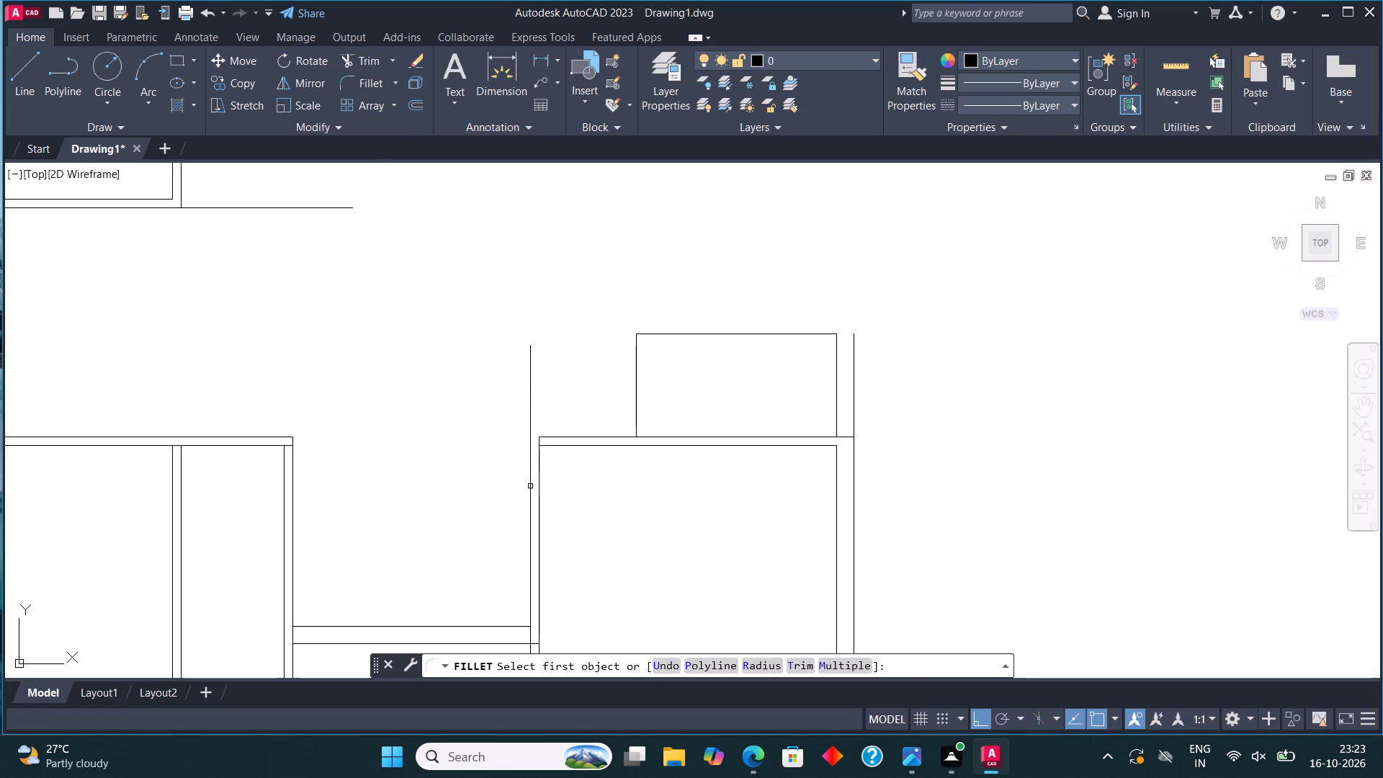
pyautogui.click(530, 486)
pyautogui.click(567, 438)
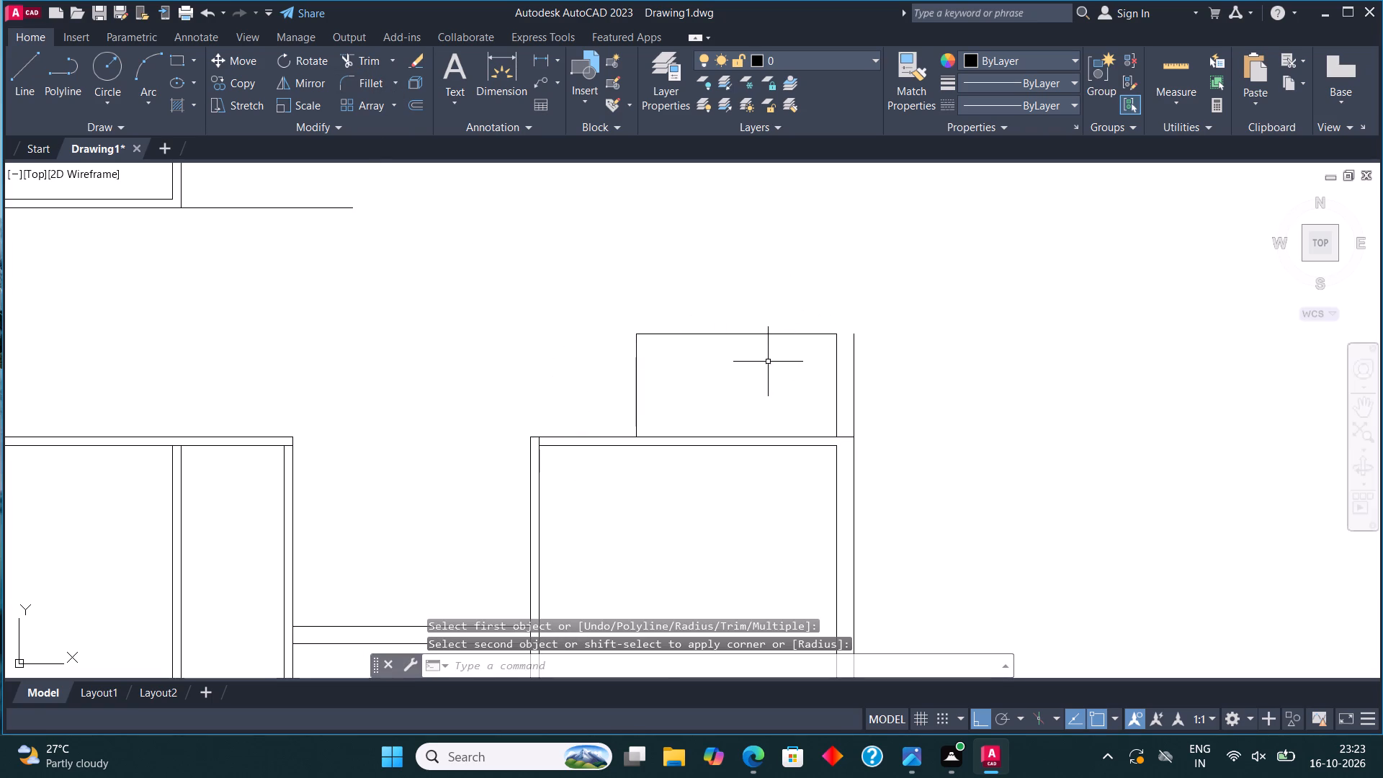
# Offset the top and left lines of the 8'9" by 4'6" space outward by 4.5".
pyautogui.scroll(-2, 737, 375)
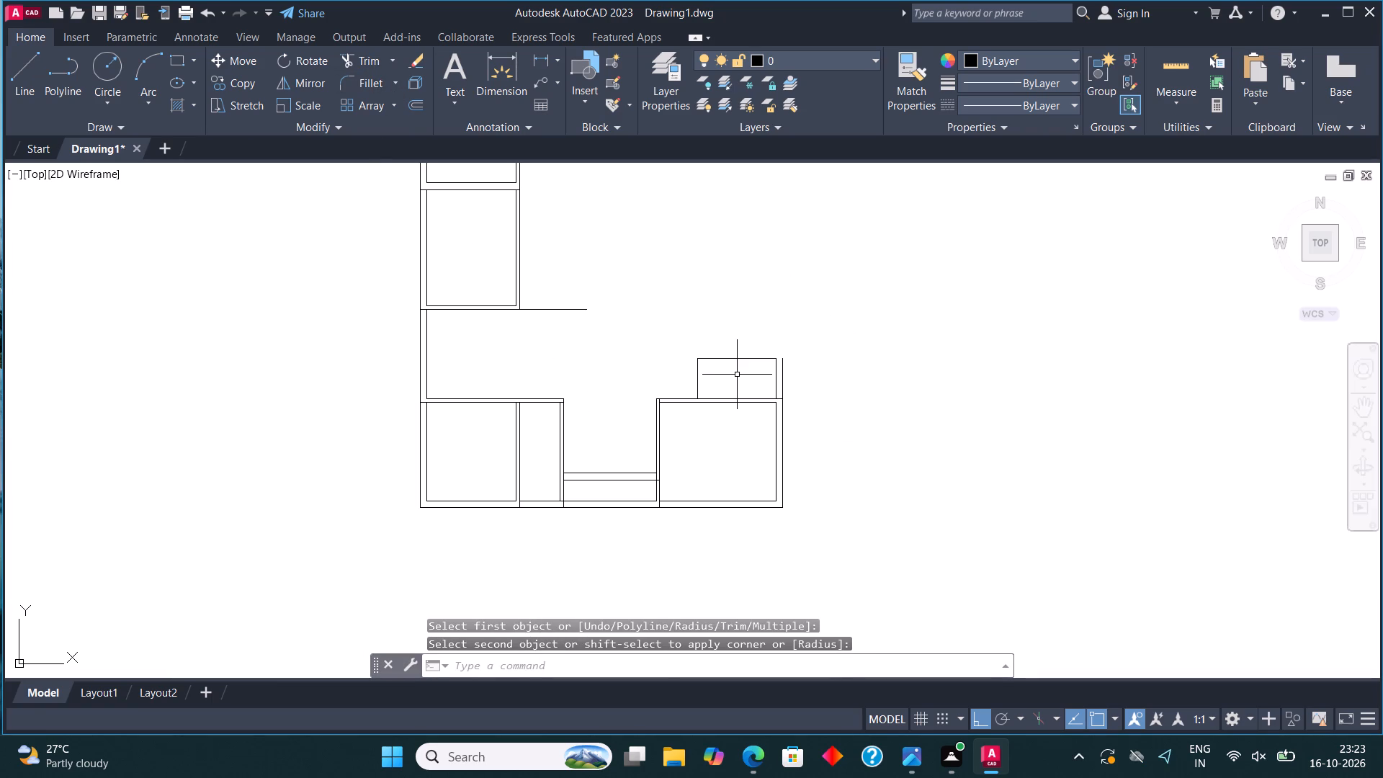
pyautogui.scroll(1, 729, 368)
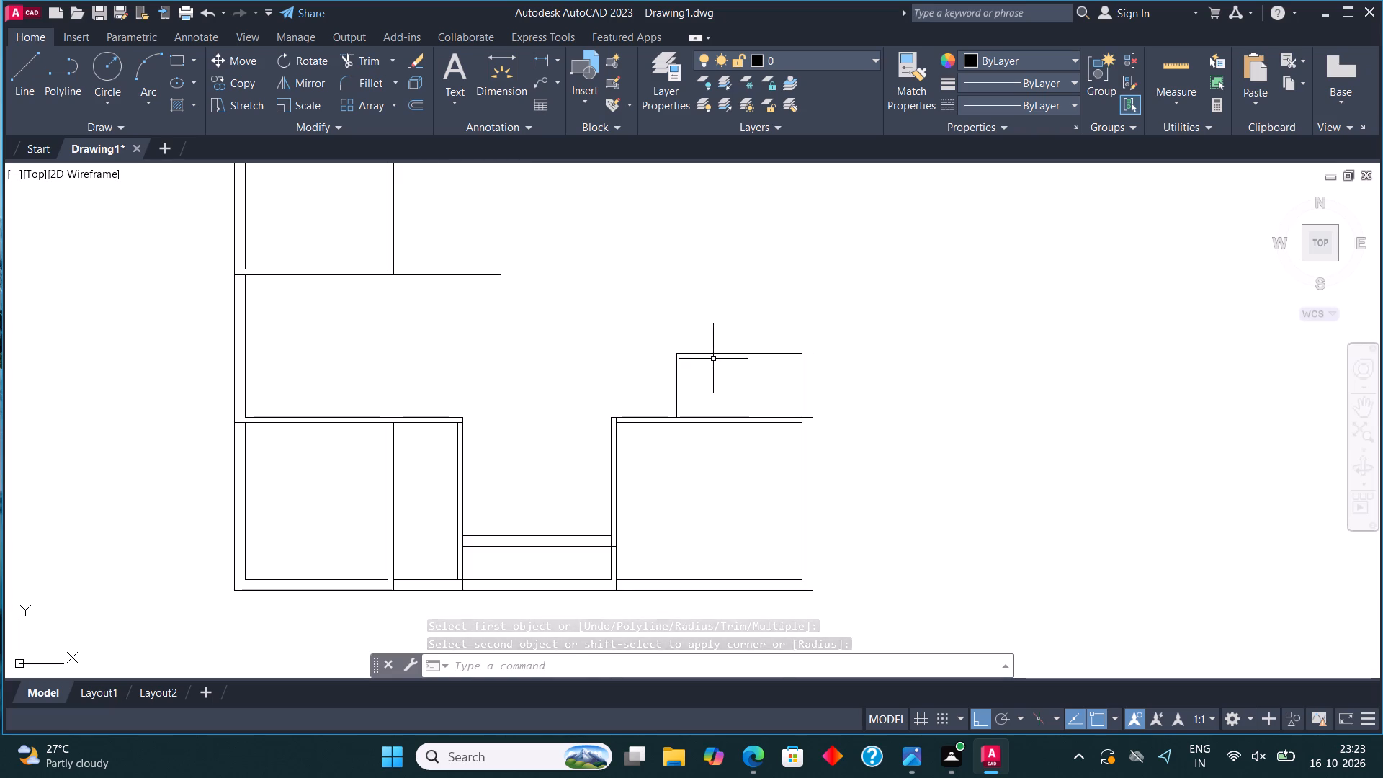
pyautogui.moveTo(705, 375); pyautogui.dragTo(694, 357)
pyautogui.click(655, 337)
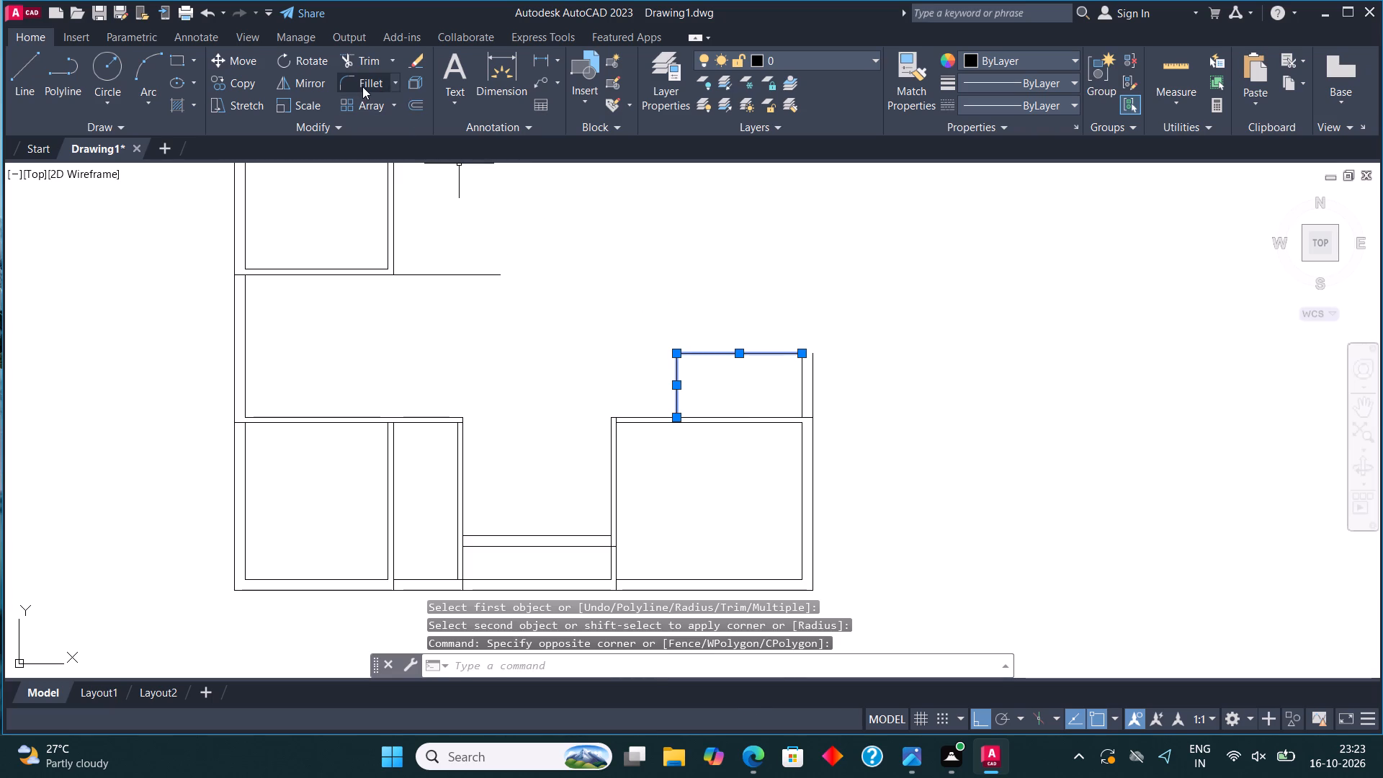
pyautogui.click(413, 103)
pyautogui.scroll(1, 653, 357)
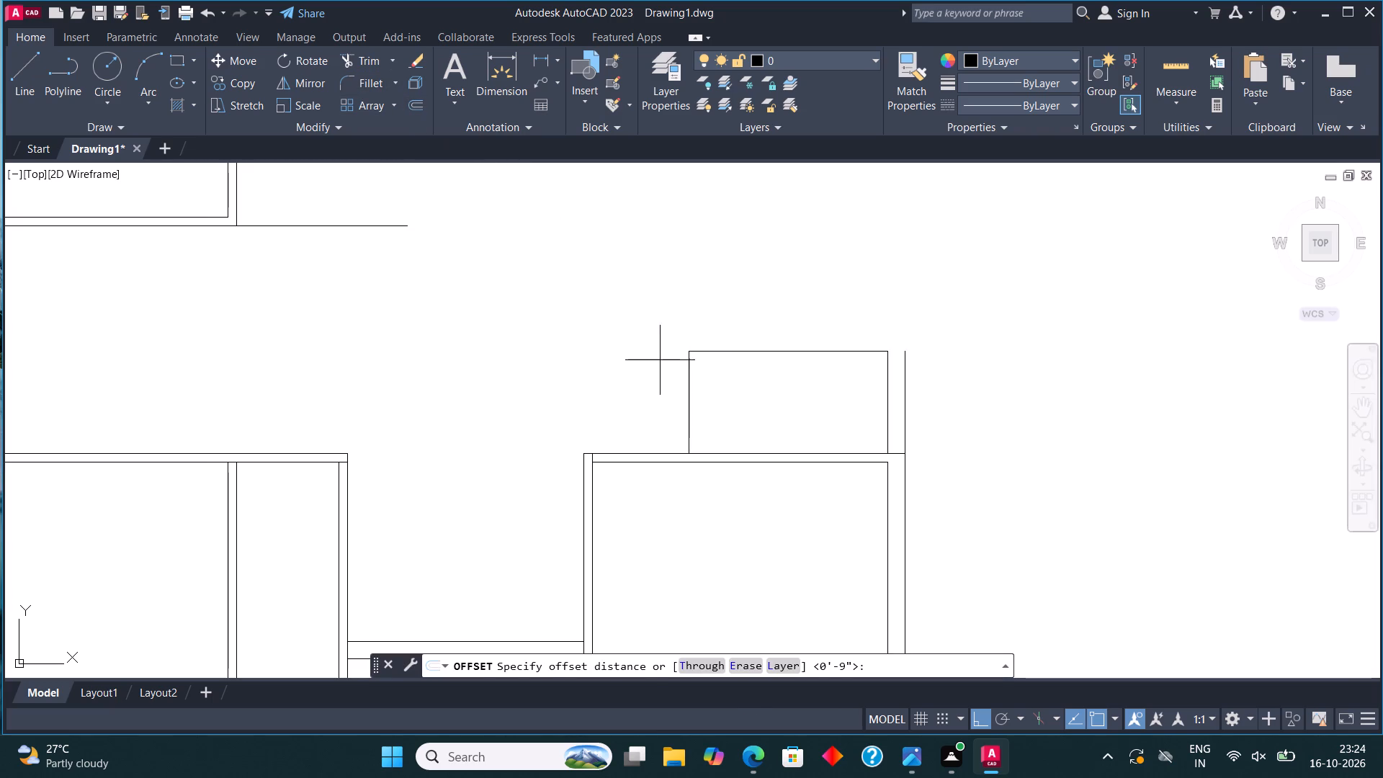
pyautogui.click(768, 356)
pyautogui.write('4.5"')
pyautogui.press('Return')
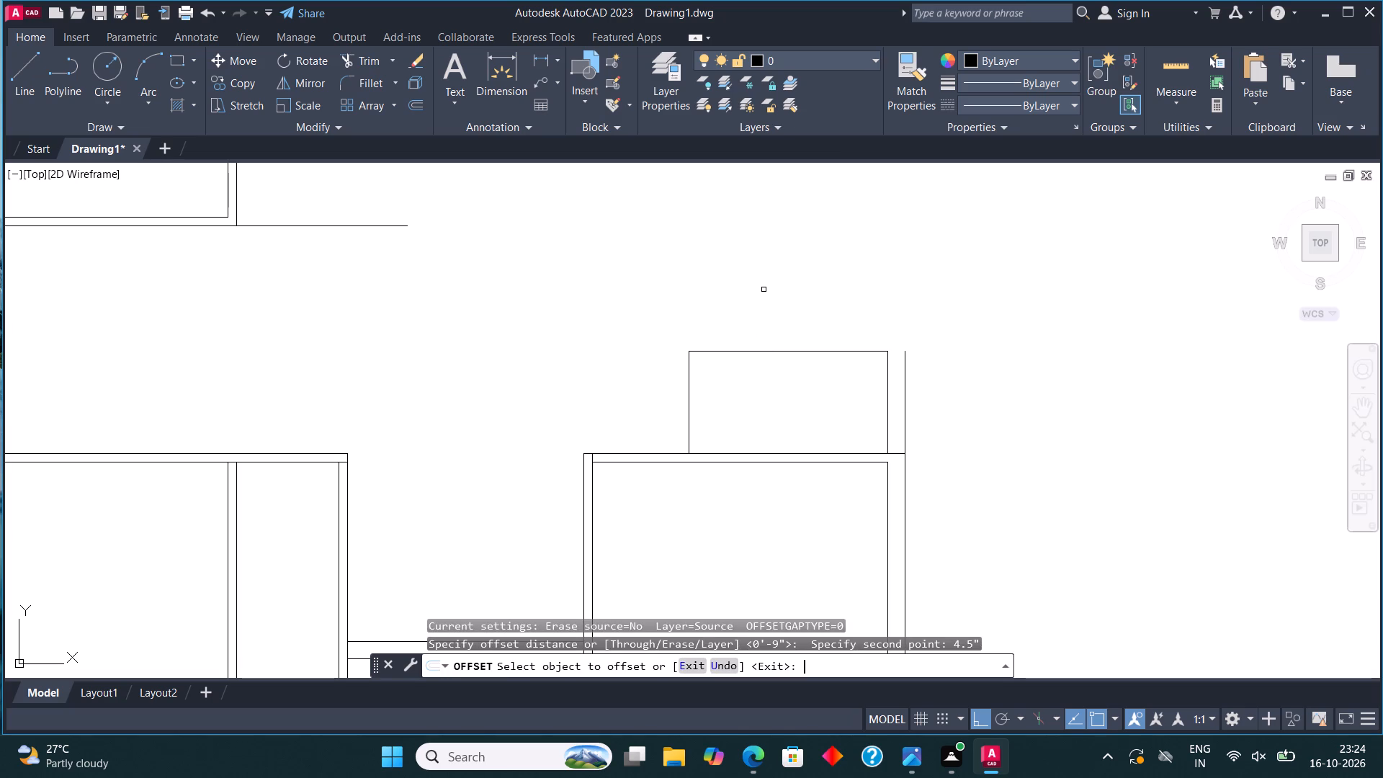
pyautogui.click(743, 350)
pyautogui.click(756, 313)
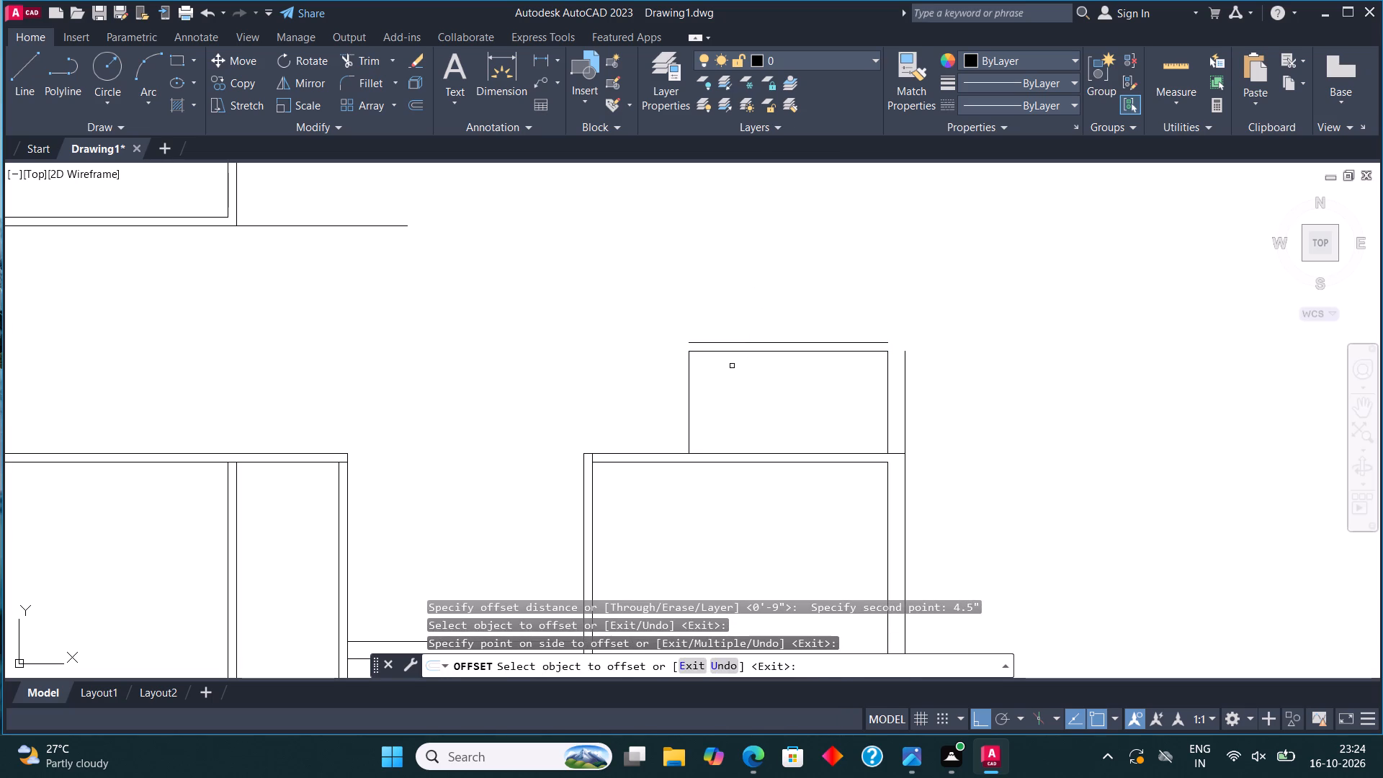
pyautogui.click(688, 392)
pyautogui.click(648, 371)
# Fillet the offset top line with the outer left and outer right wall lines to close the small space's upper corners.
pyautogui.click(364, 76)
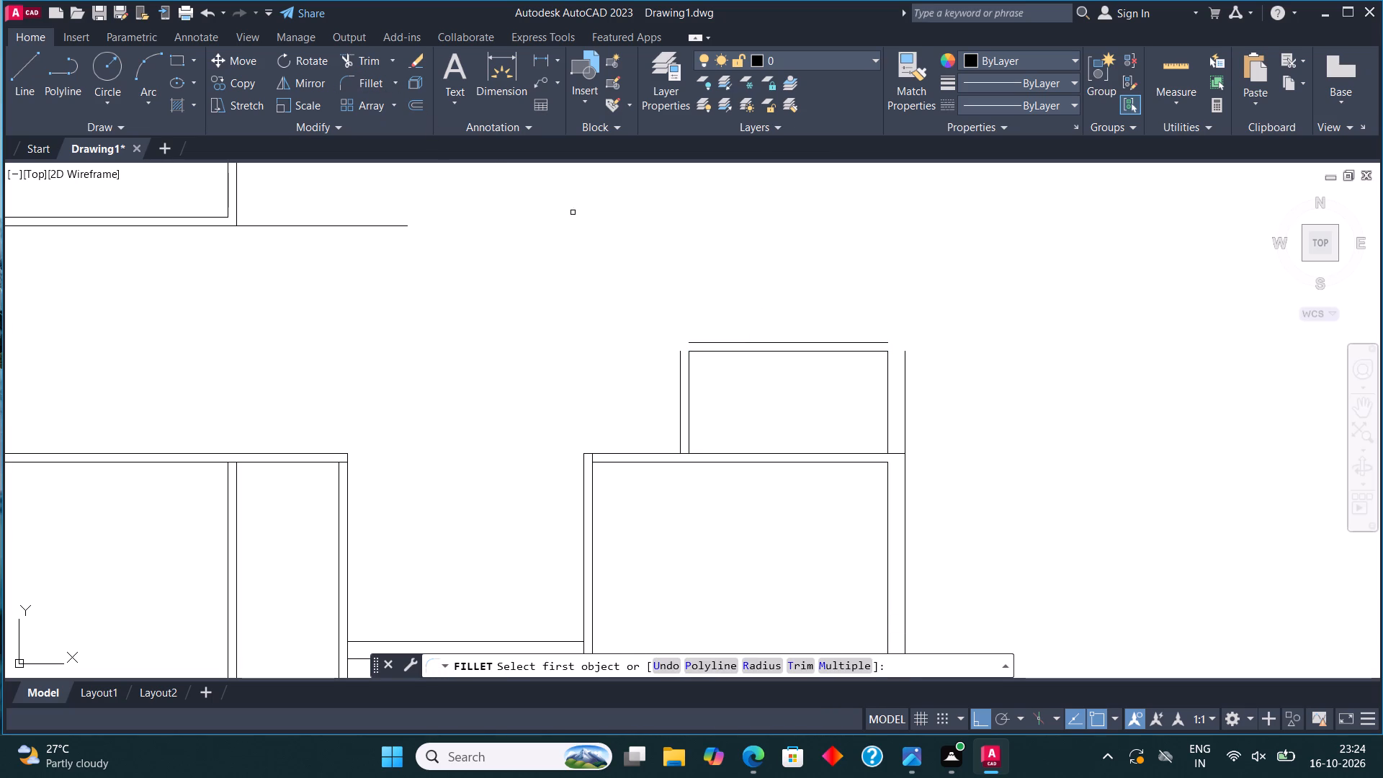
pyautogui.click(680, 391)
pyautogui.click(697, 345)
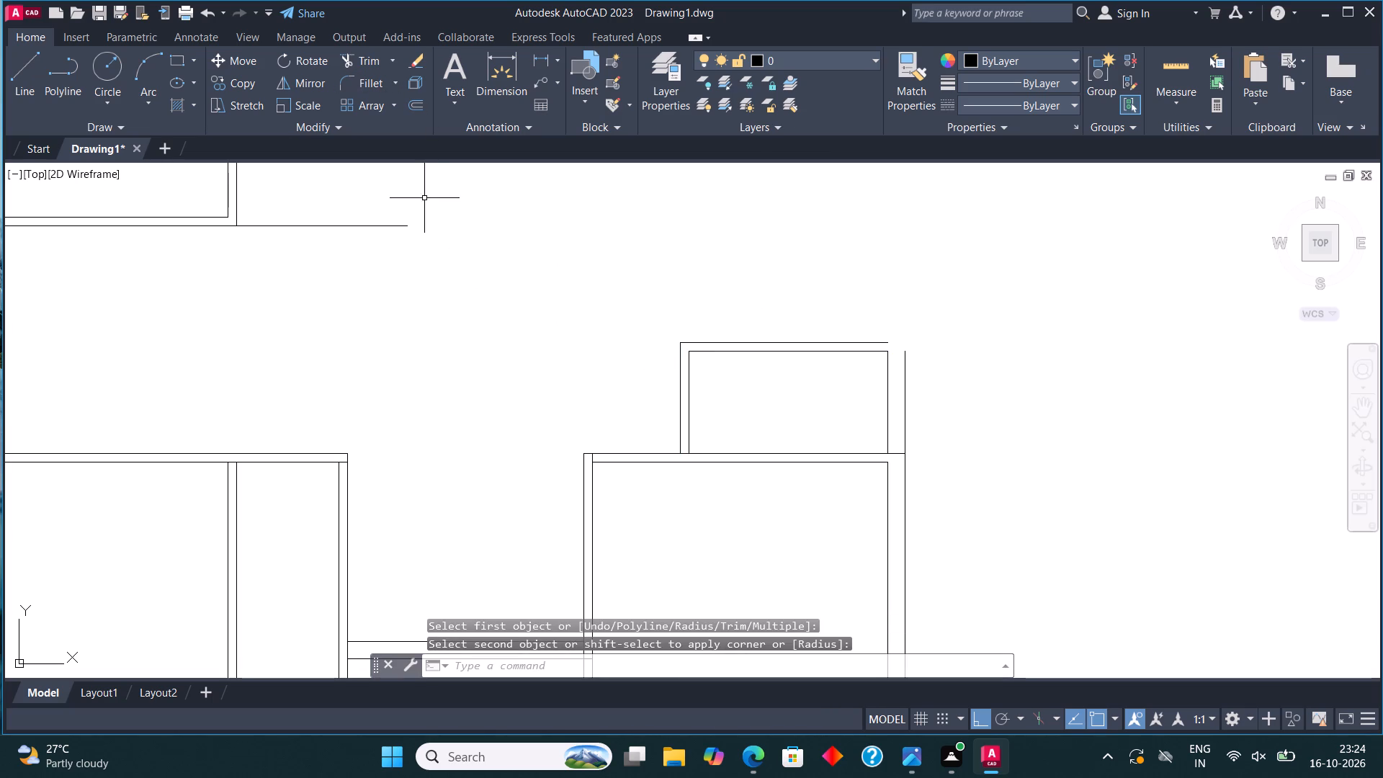
pyautogui.click(371, 81)
pyautogui.click(869, 343)
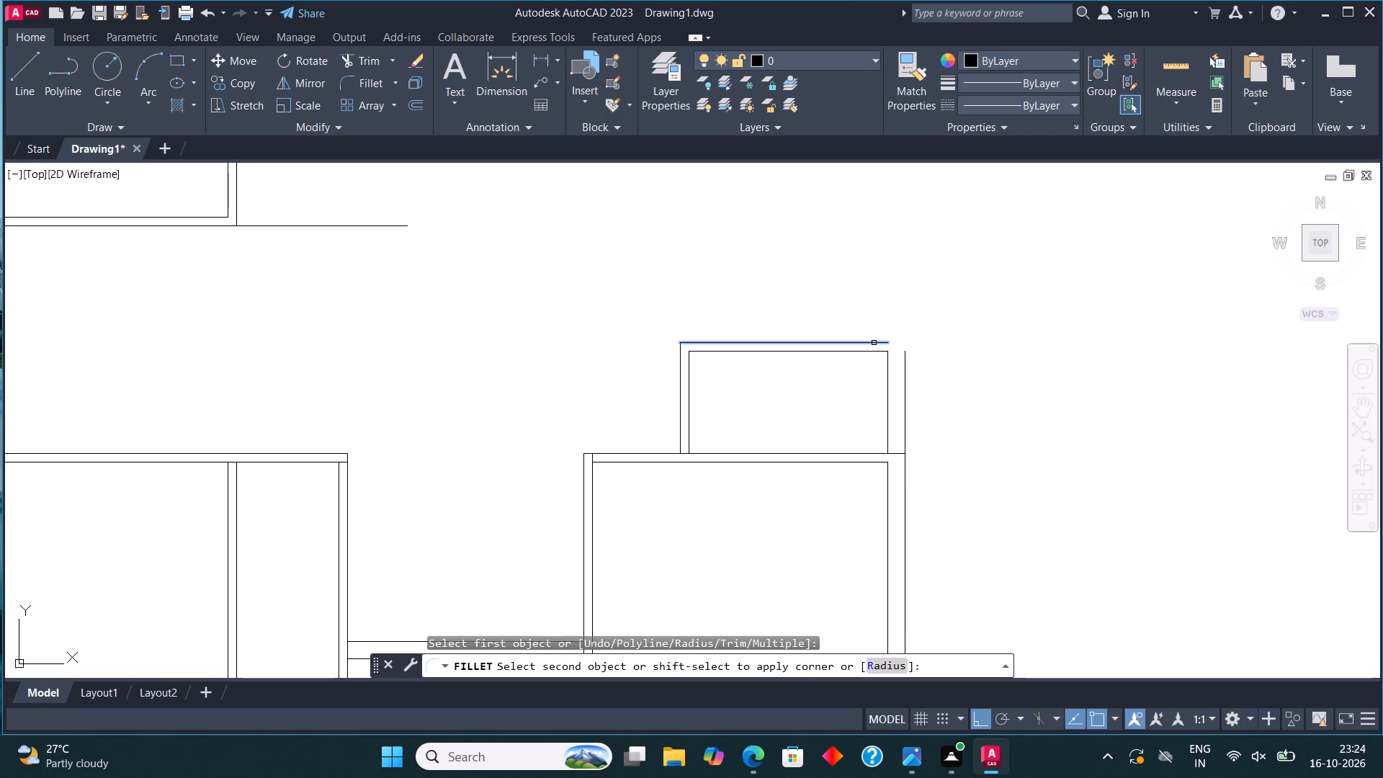
pyautogui.click(901, 379)
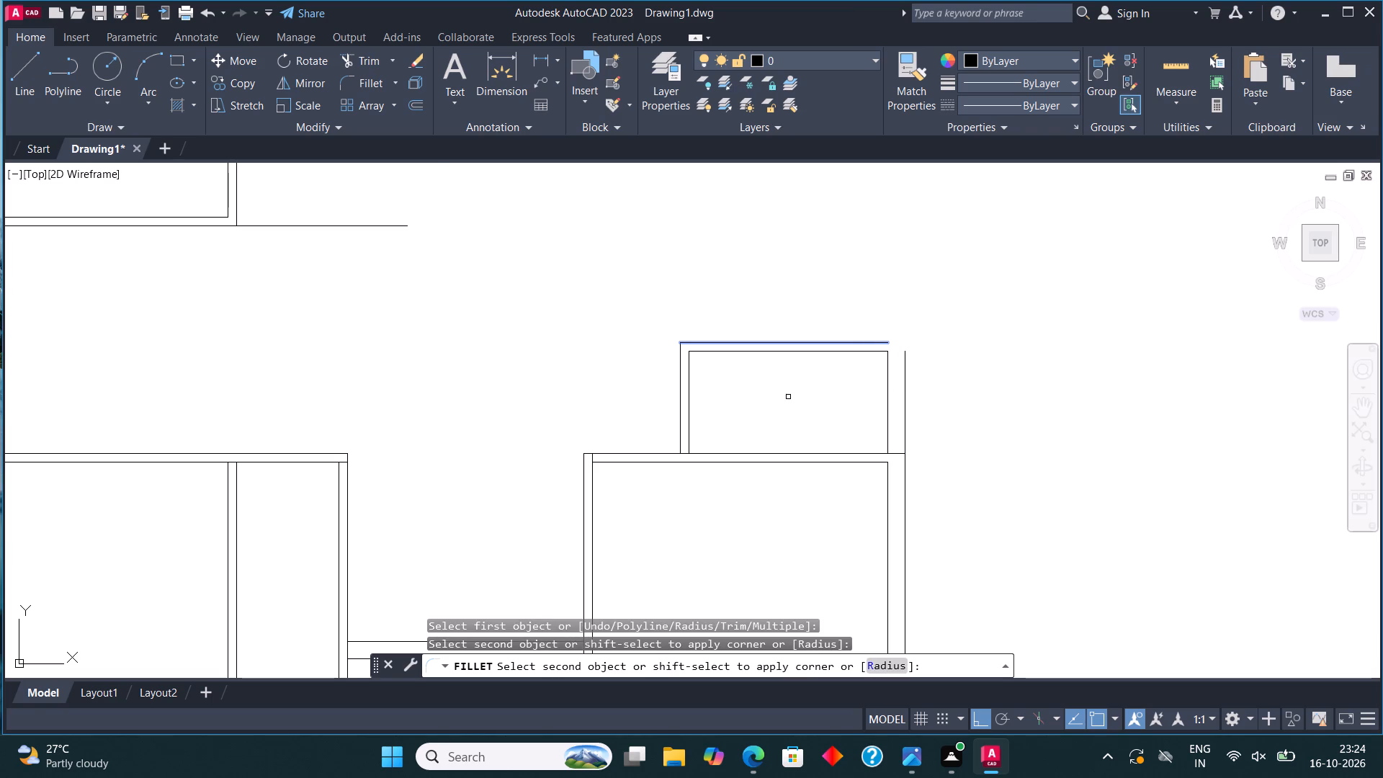
pyautogui.scroll(-1, 788, 397)
pyautogui.moveTo(788, 397); pyautogui.dragTo(759, 457, button='middle')
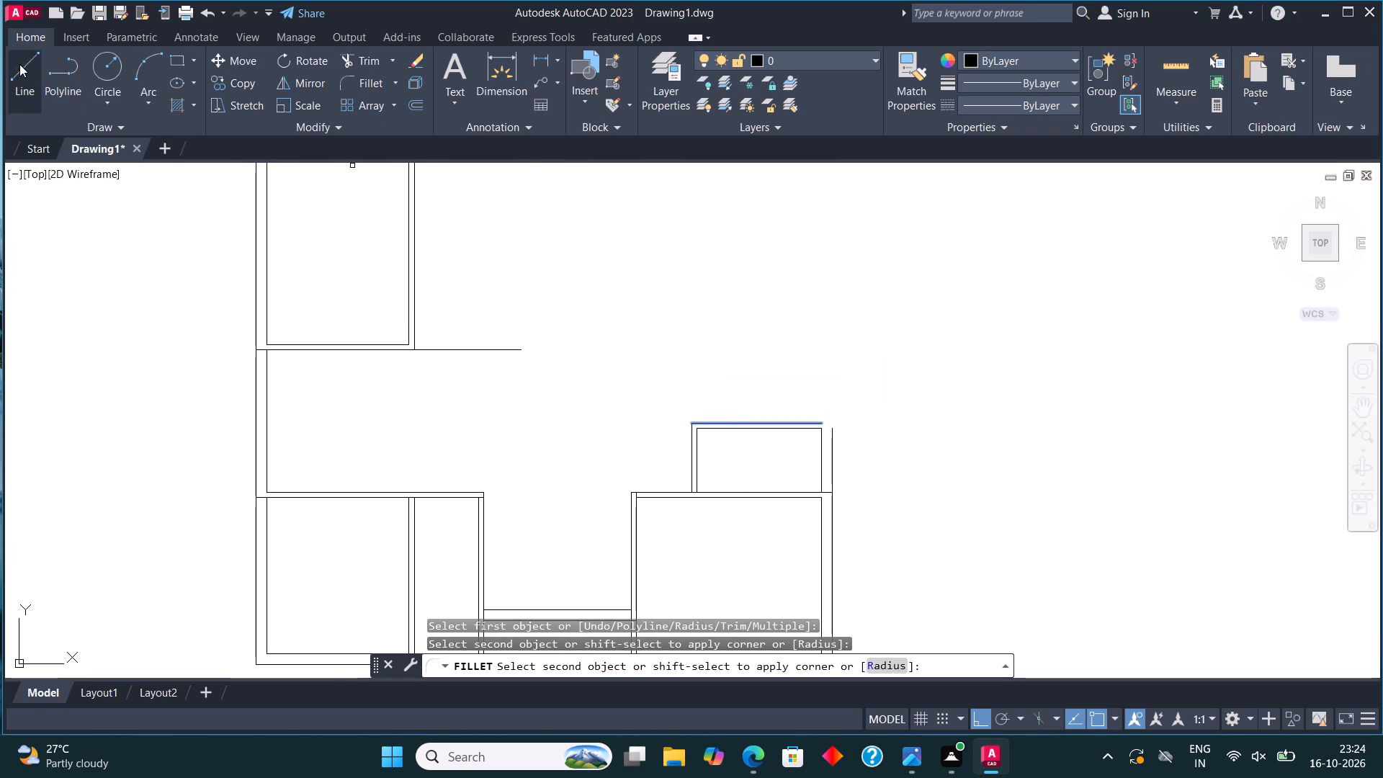
pyautogui.click(20, 64)
pyautogui.click(371, 81)
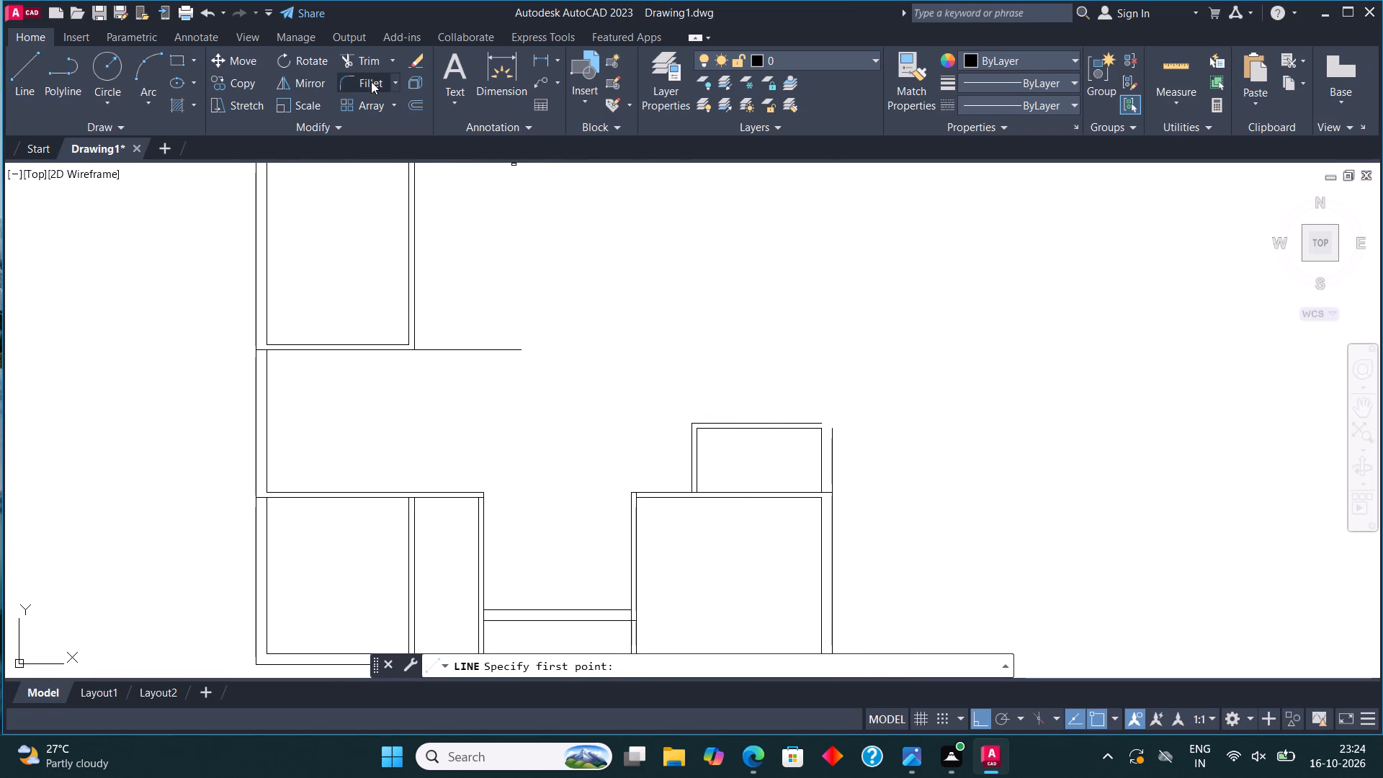
pyautogui.click(815, 421)
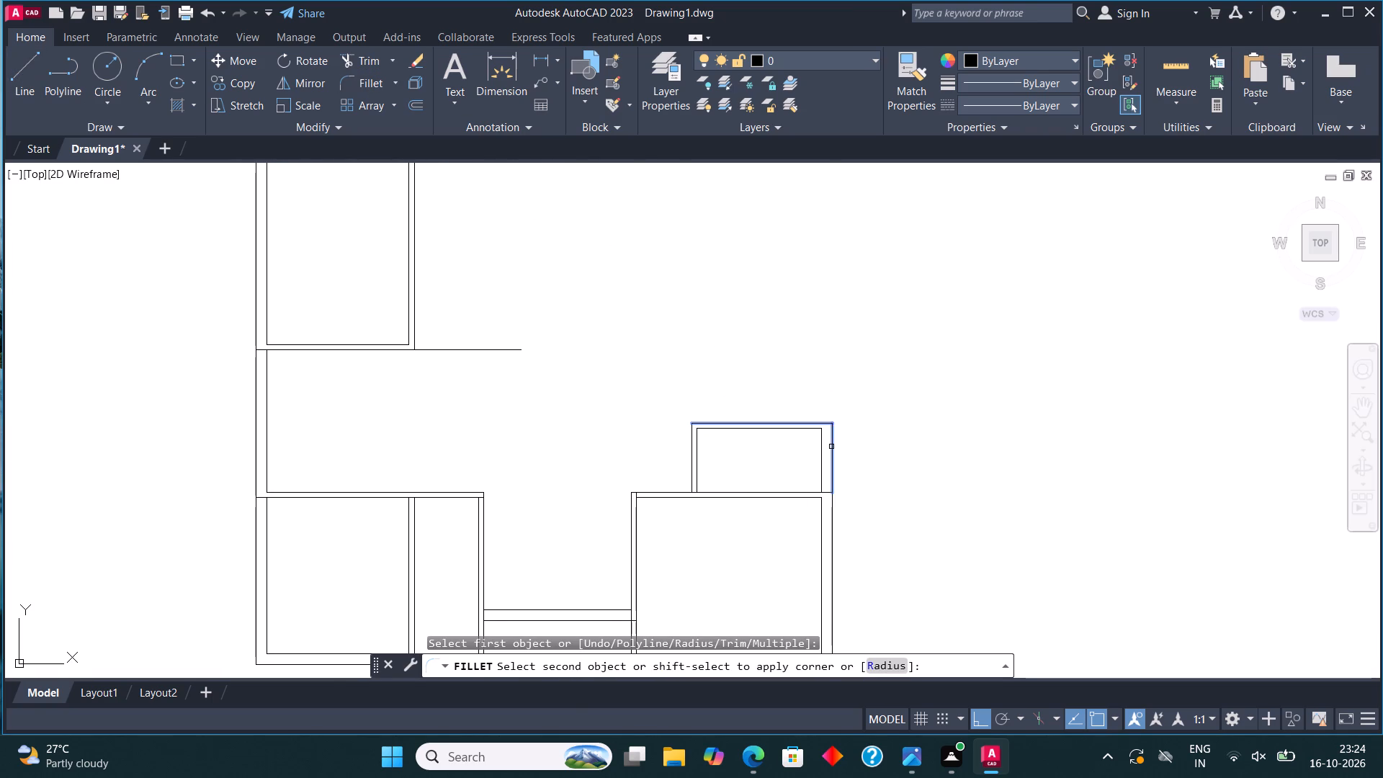
pyautogui.click(832, 447)
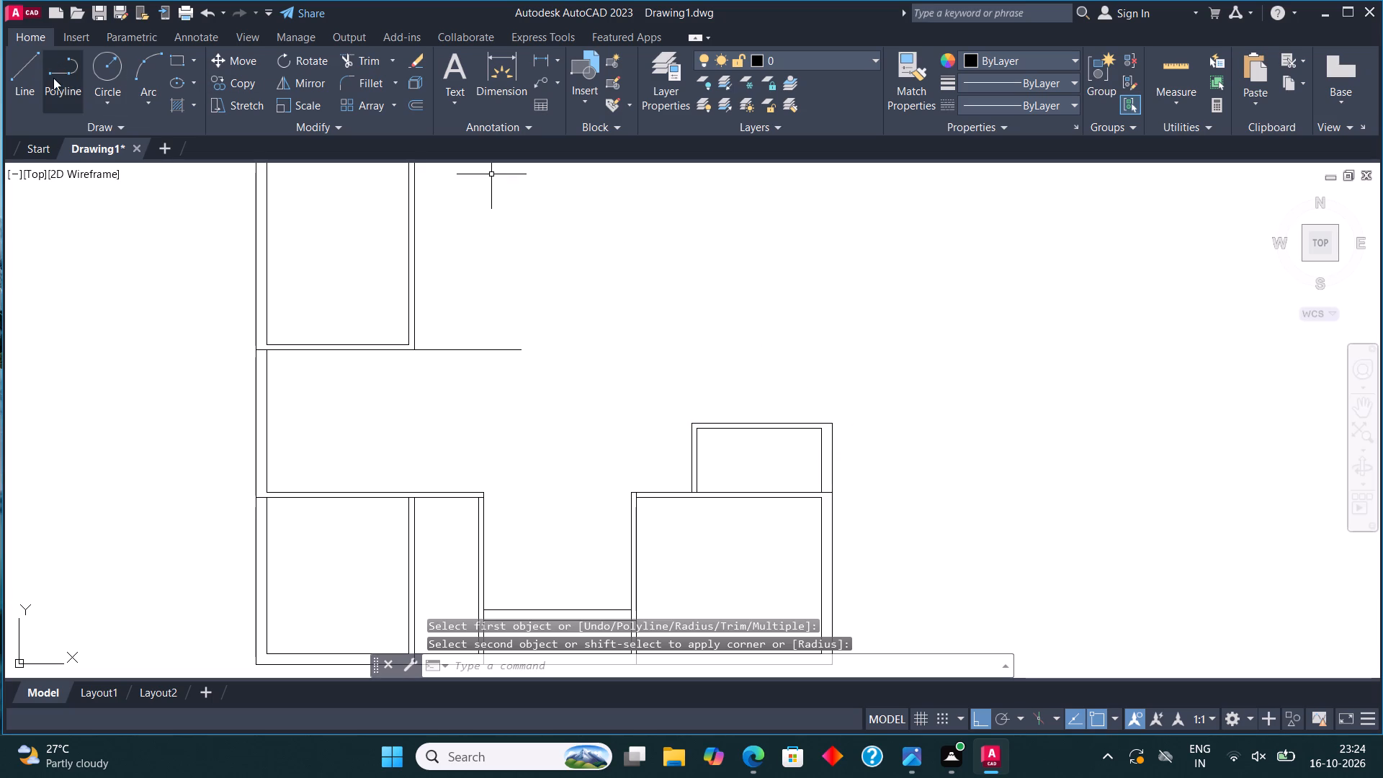
# From the small space's outer top-right corner, draw a line about 1'11" right and 8'3" up.
pyautogui.click(16, 70)
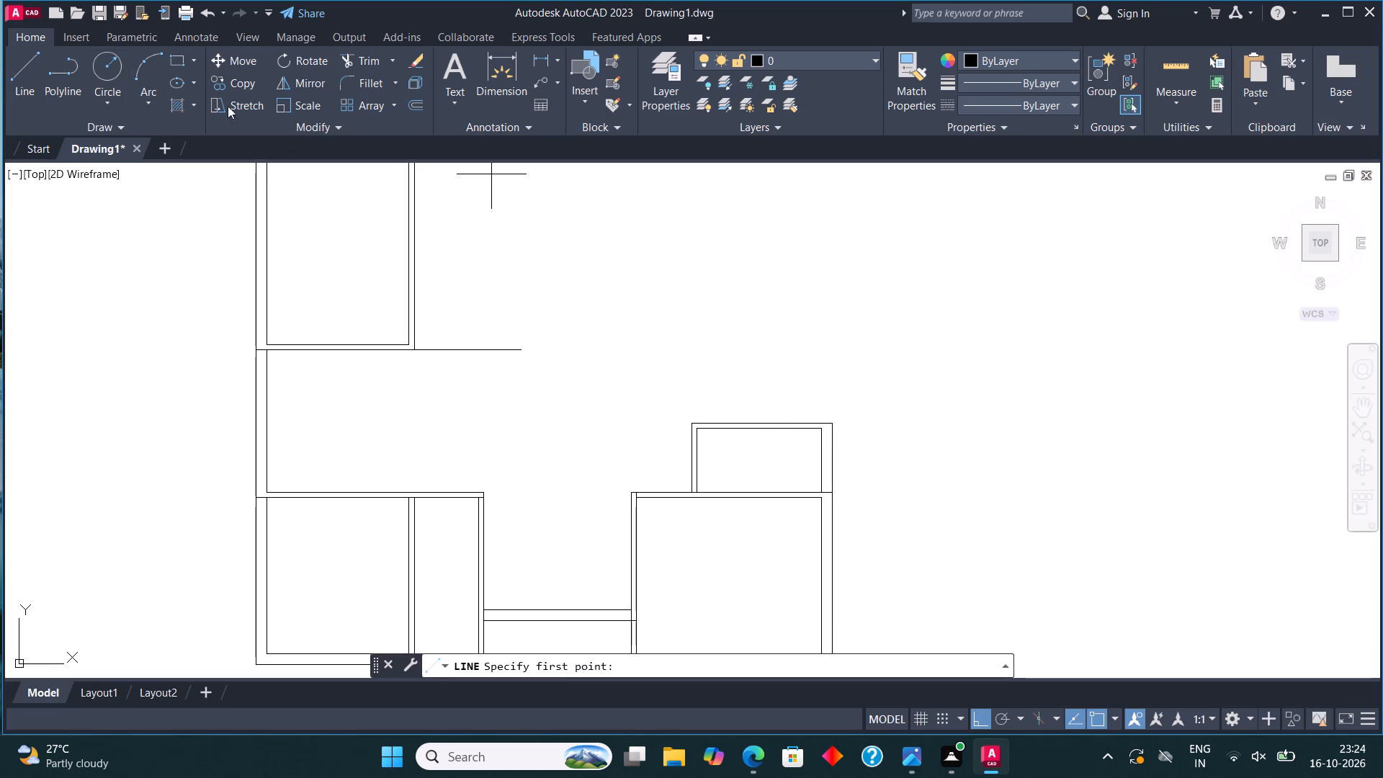
pyautogui.scroll(2, 833, 422)
pyautogui.click(825, 429)
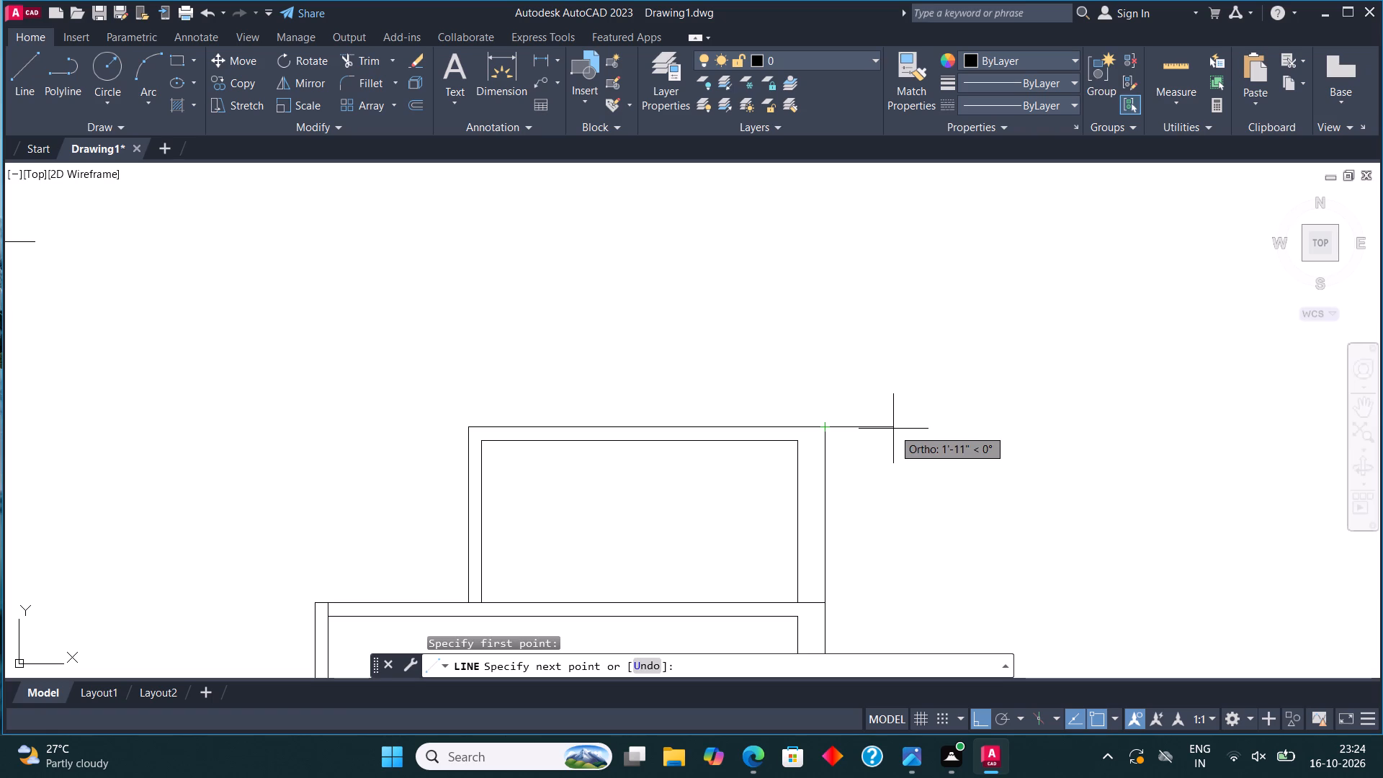
pyautogui.click(893, 429)
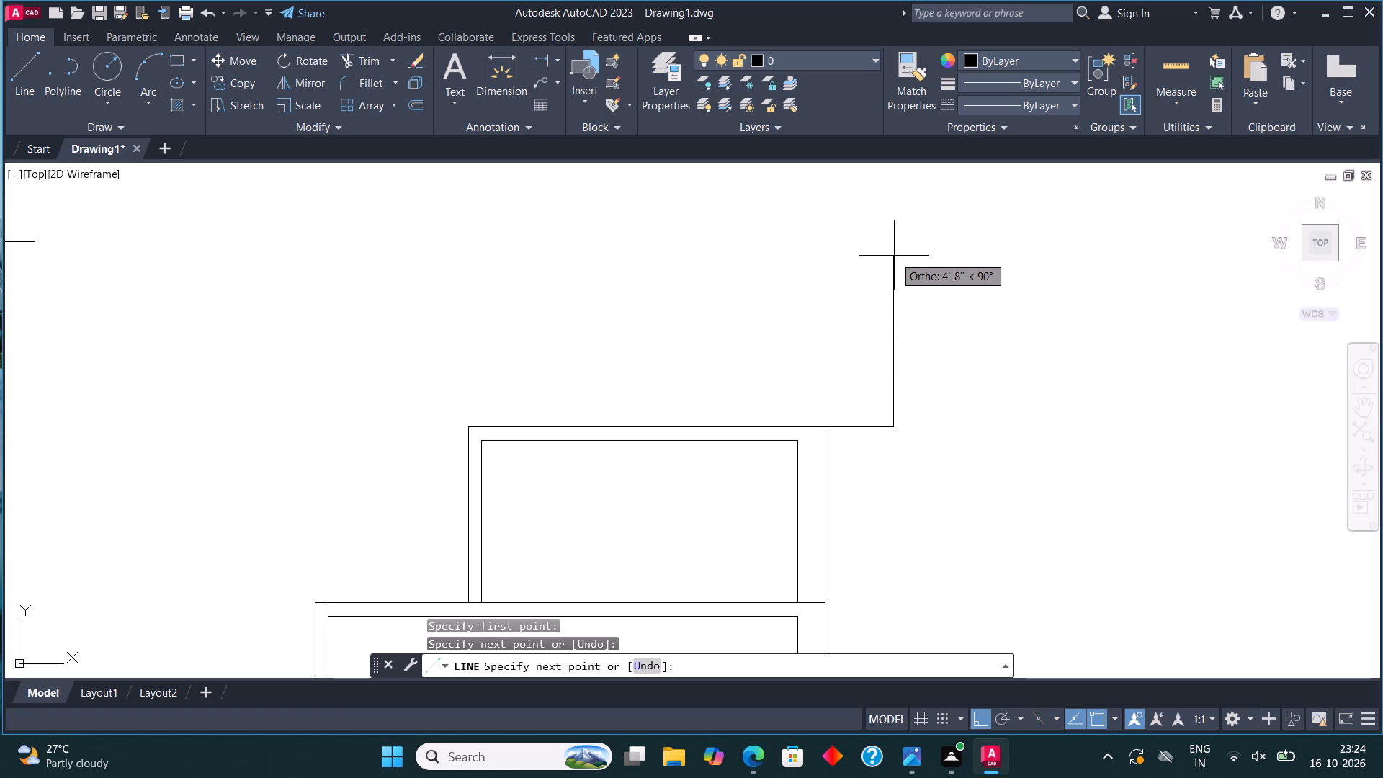
pyautogui.write("8'")
pyautogui.press('3')
pyautogui.hotkey('shift', '"')
pyautogui.press('Return')
pyautogui.scroll(-3, 894, 256)
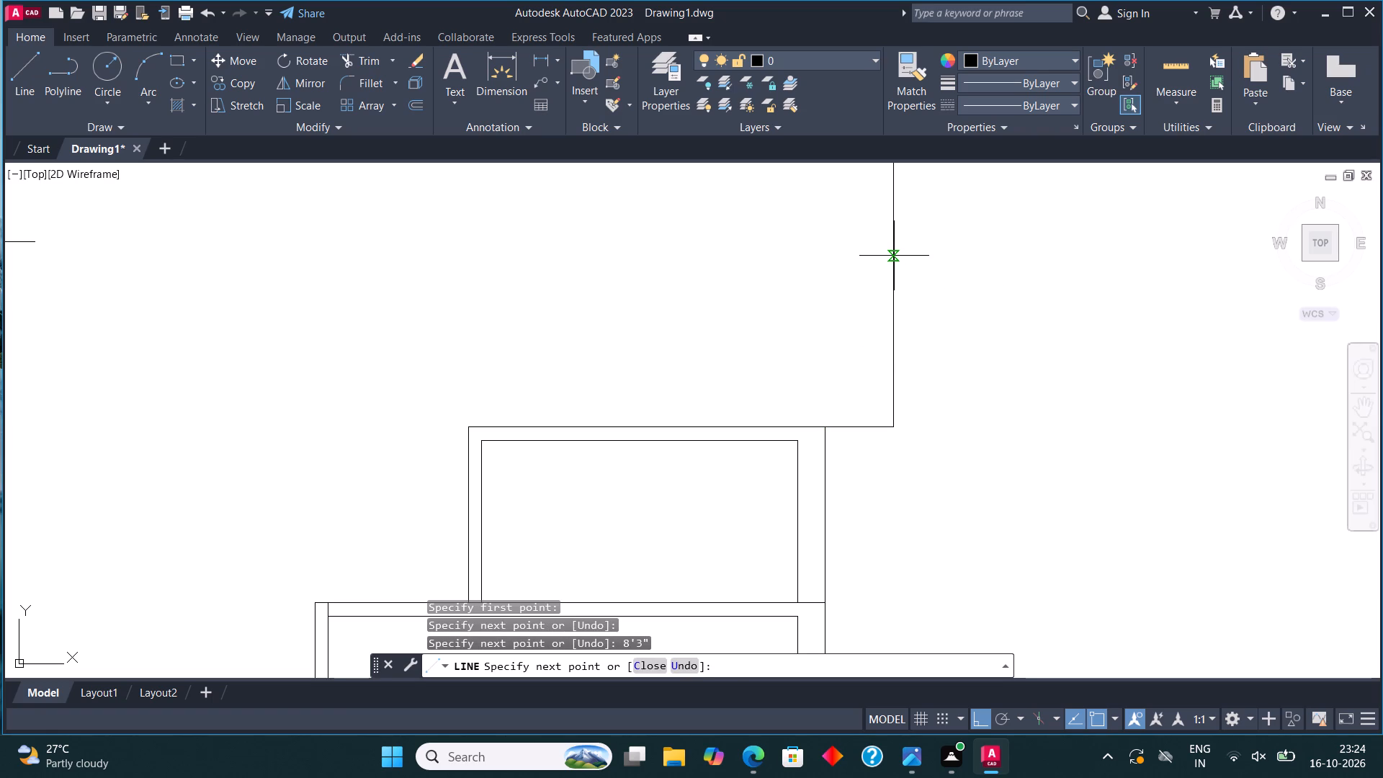
pyautogui.moveTo(854, 280); pyautogui.dragTo(735, 342, button='middle')
pyautogui.scroll(3, 769, 364)
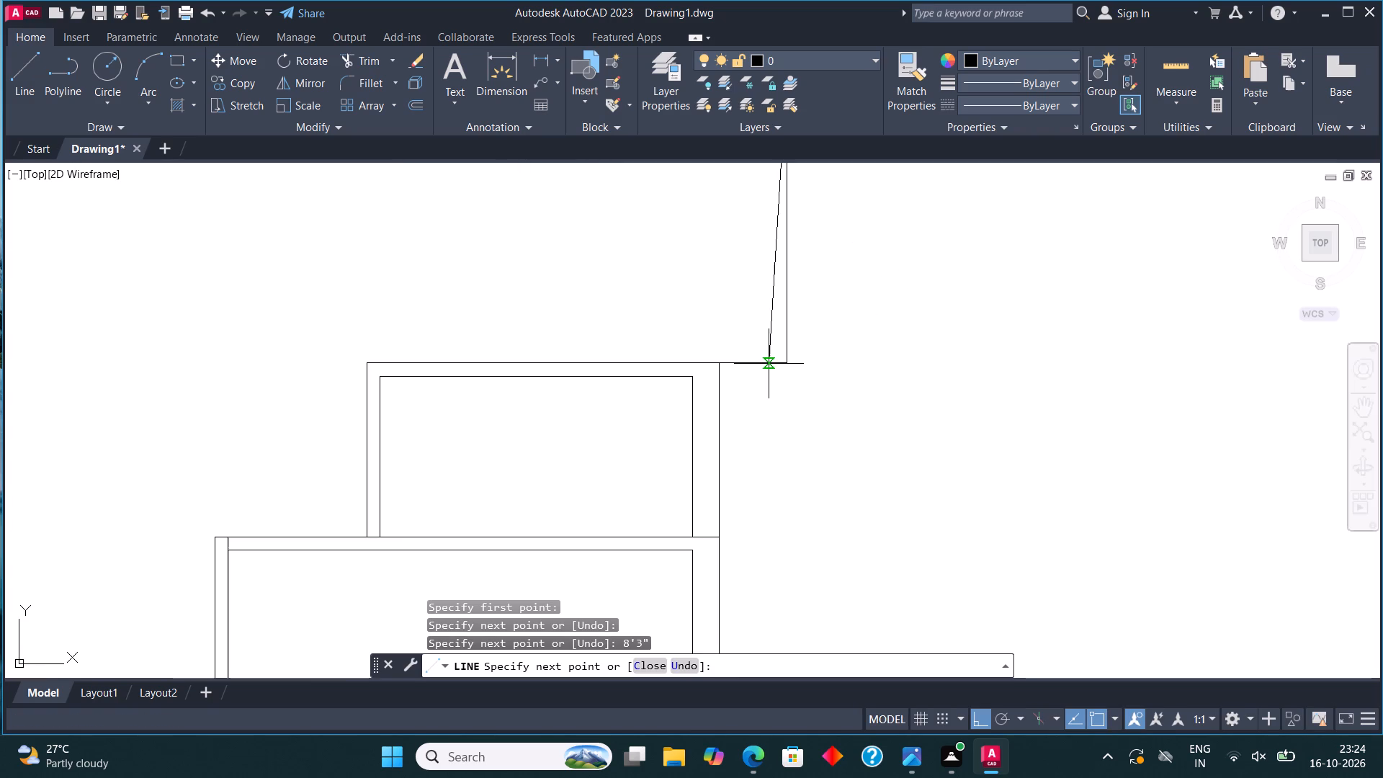
pyautogui.press('Escape')
# Offset the 8'3" vertical line 4.5" to the right.
pyautogui.scroll(-1, 746, 418)
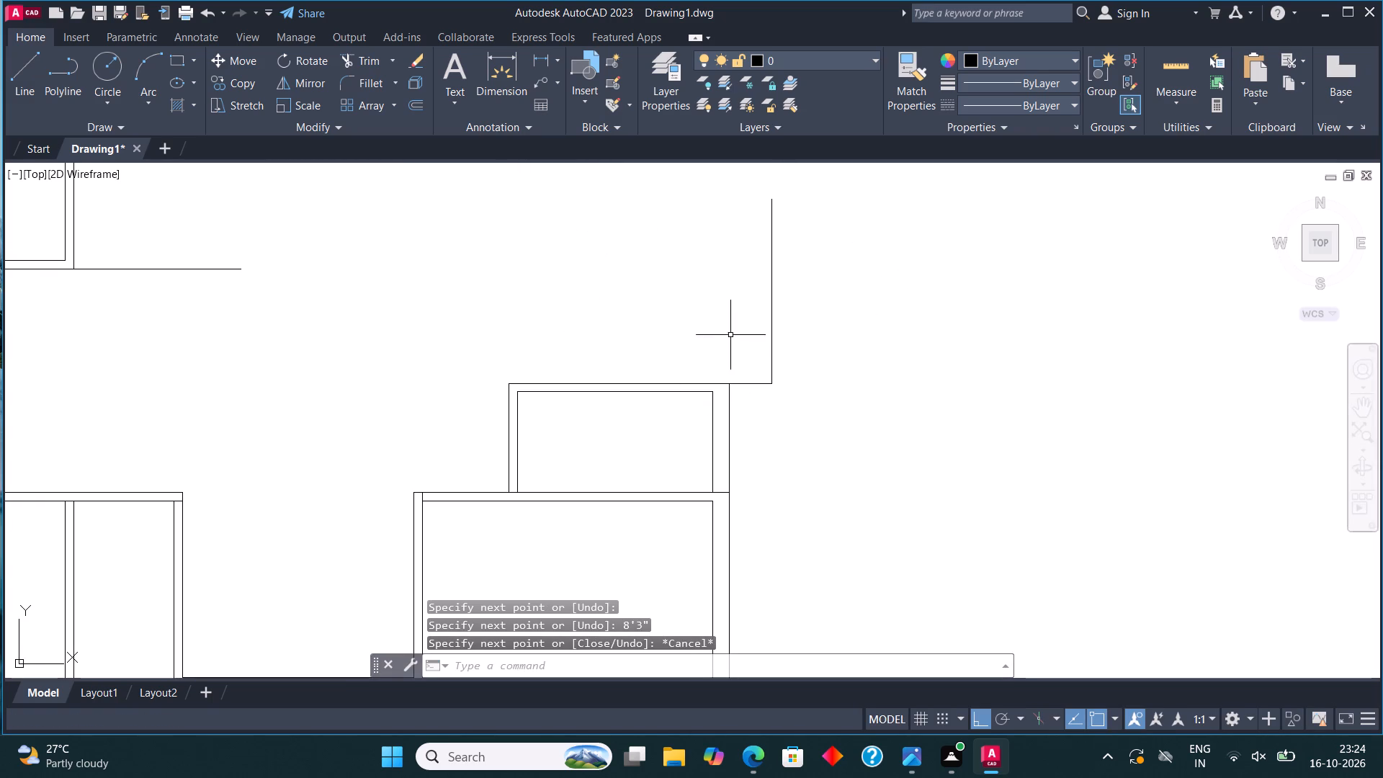
pyautogui.moveTo(755, 325); pyautogui.dragTo(740, 396, button='middle')
pyautogui.click(774, 385)
pyautogui.click(735, 359)
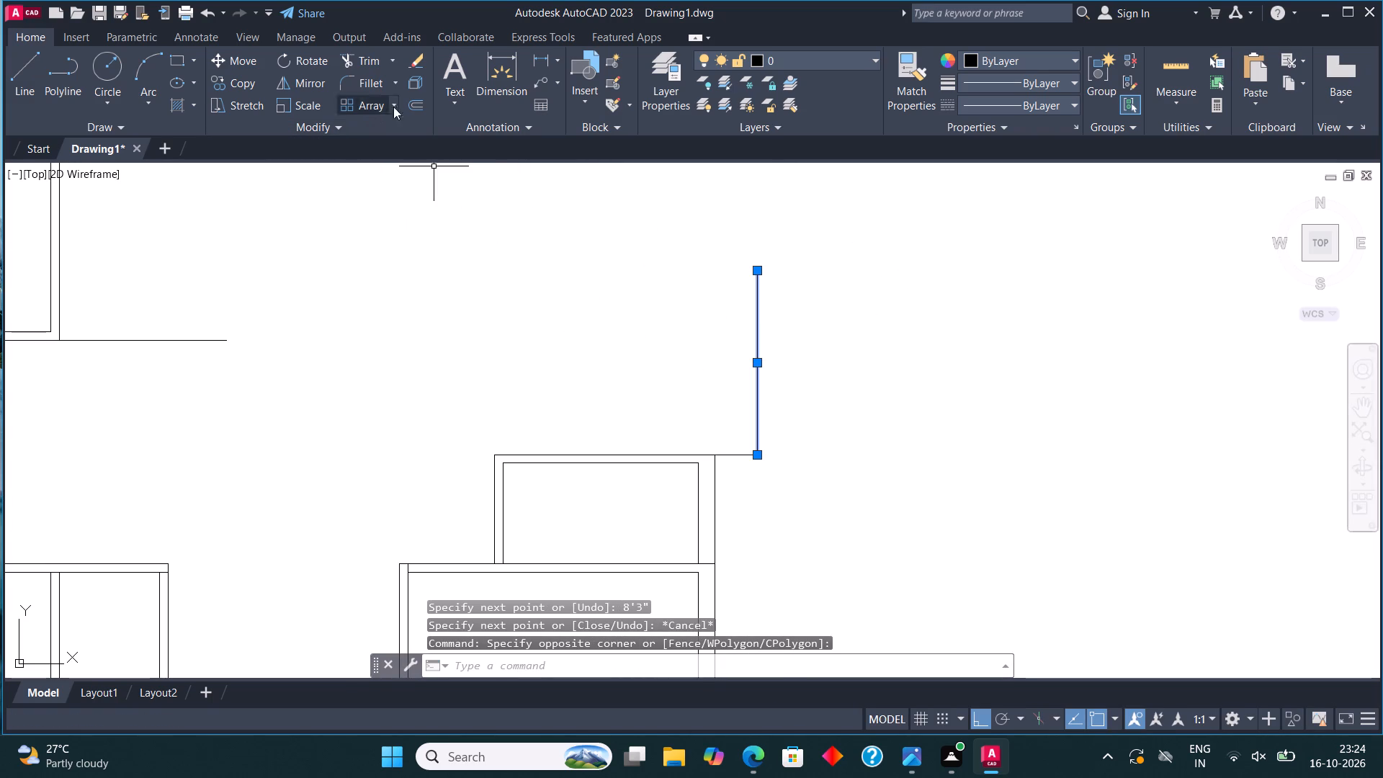
pyautogui.click(413, 101)
pyautogui.click(756, 372)
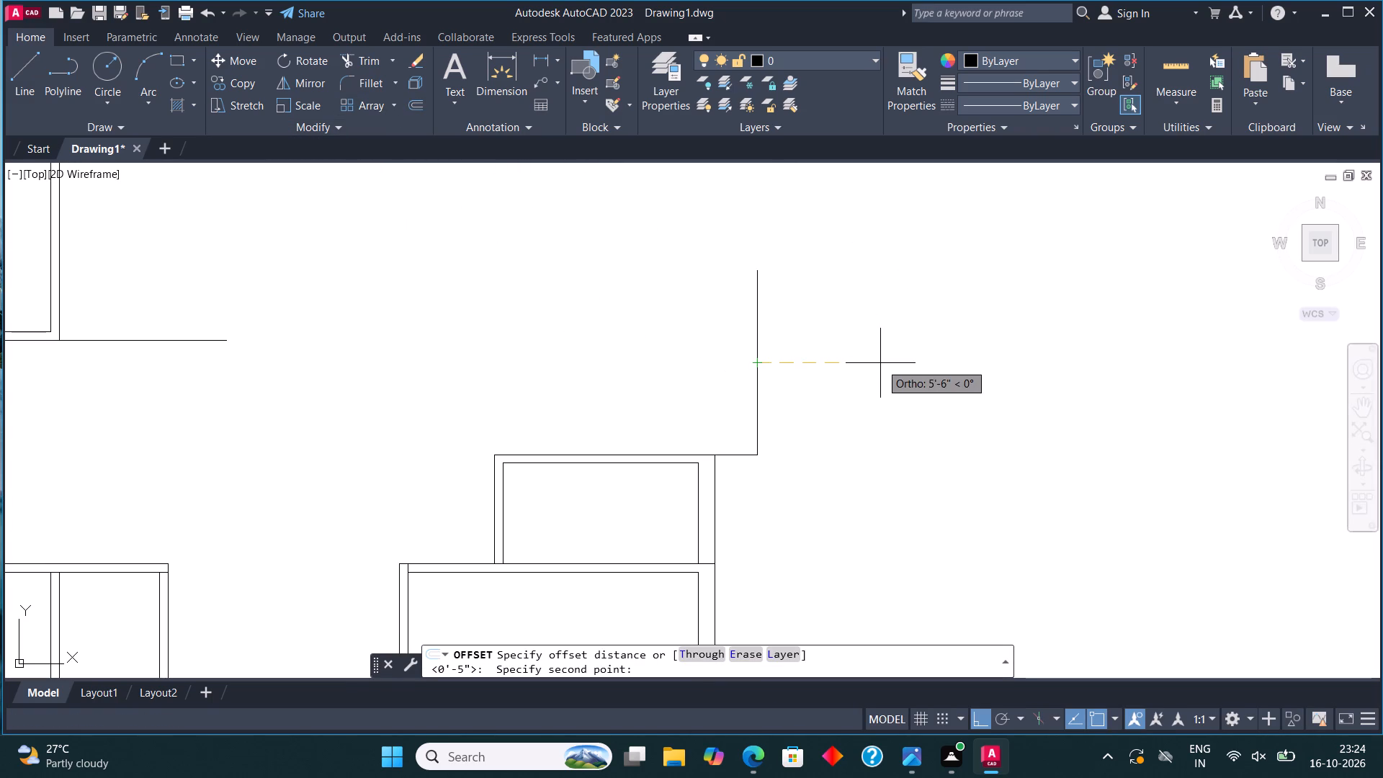
pyautogui.write('4.5"')
pyautogui.press('Return')
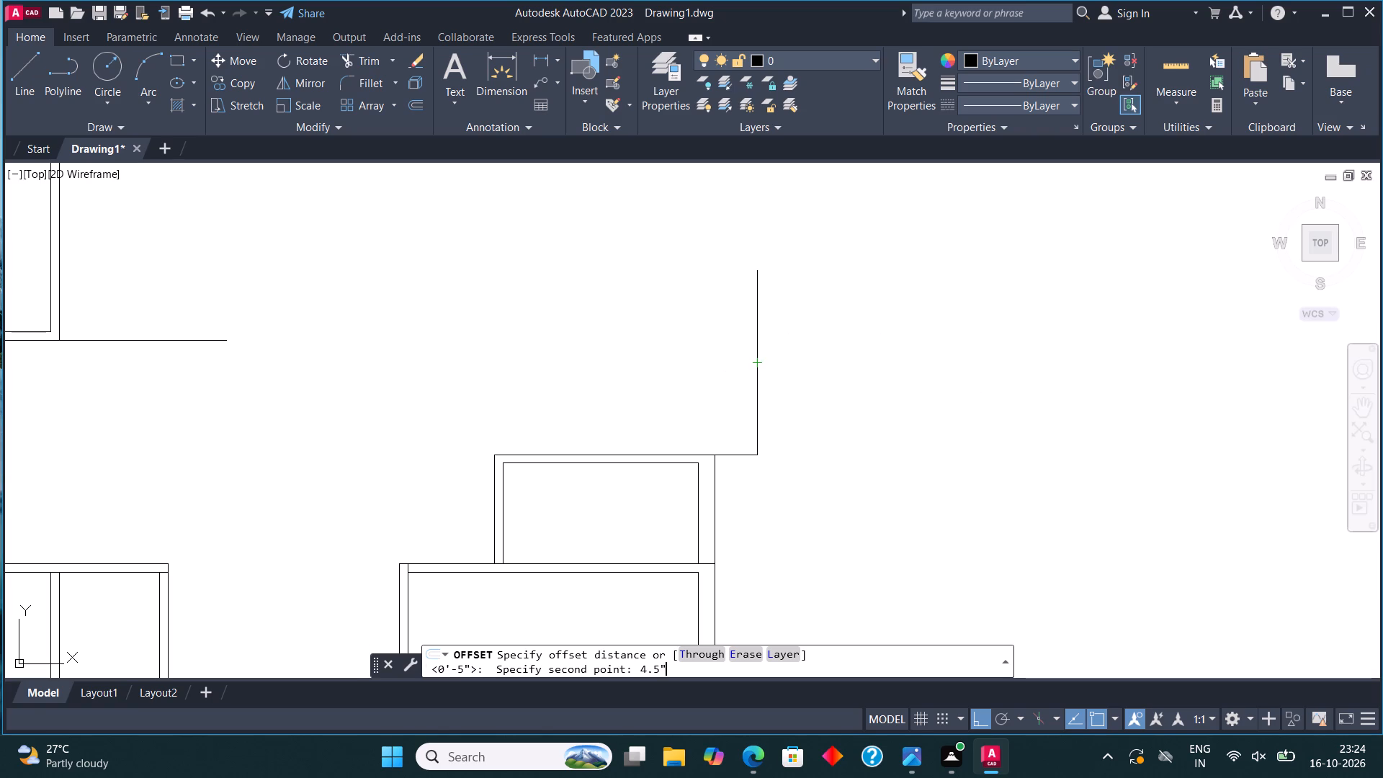
pyautogui.click(923, 382)
pyautogui.press('Escape')
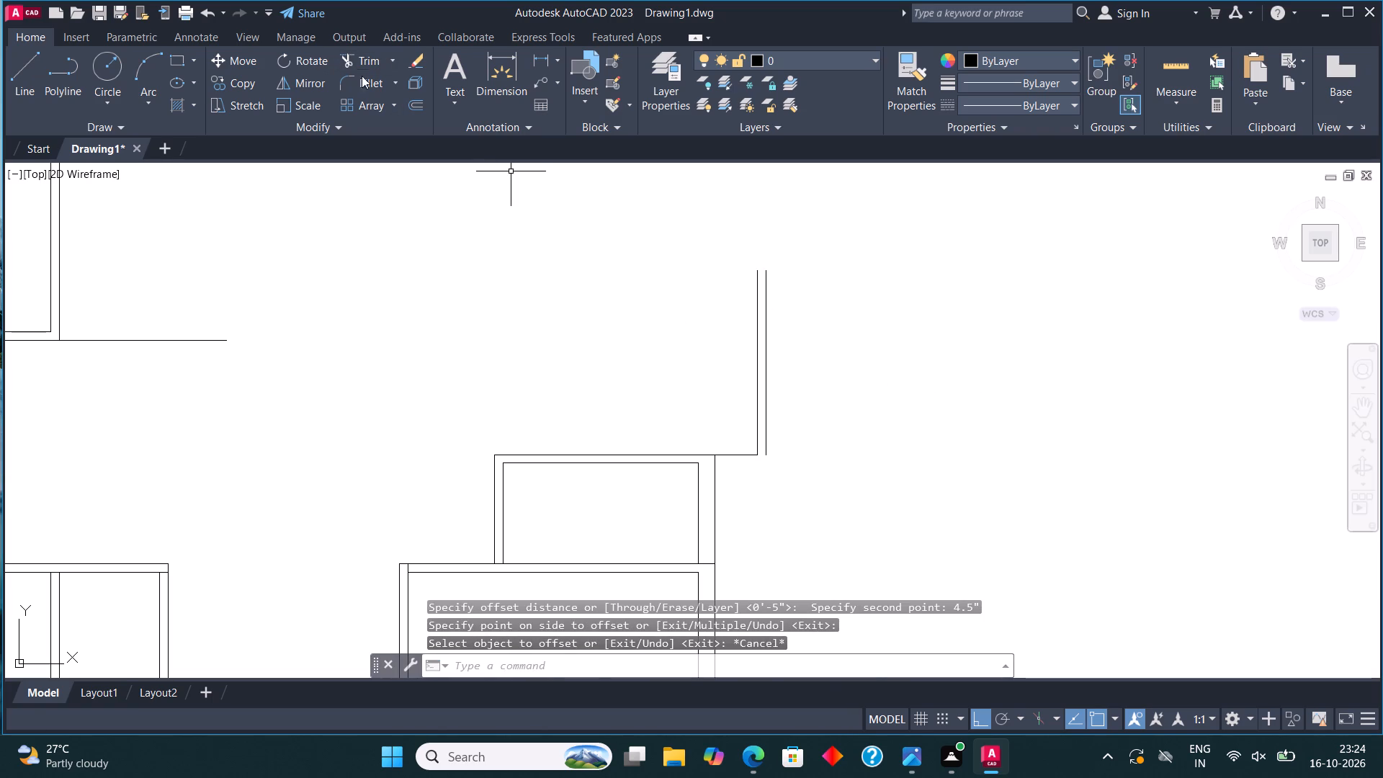
# Fillet the small space's inner top-wall line with the offset vertical line to close the wall's lower-right corner.
pyautogui.click(369, 76)
pyautogui.click(681, 462)
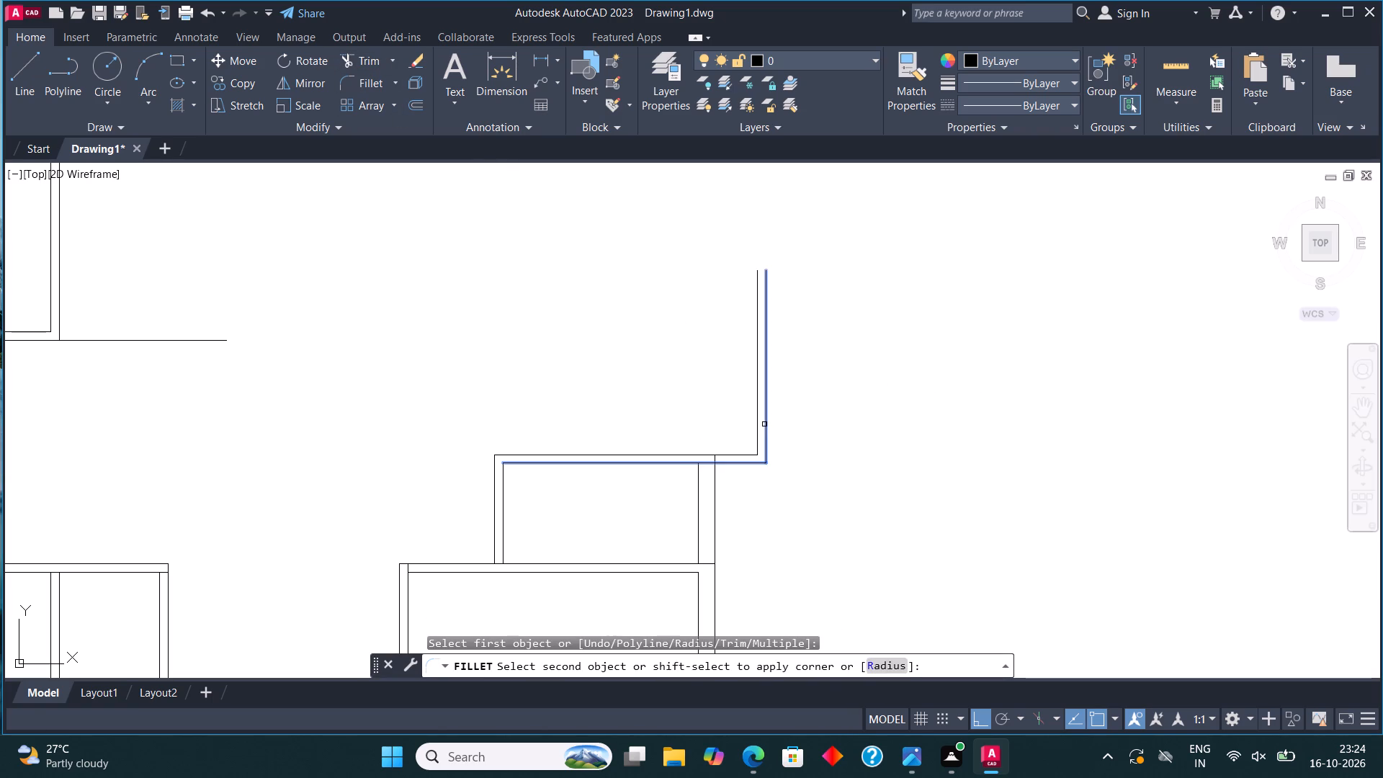
pyautogui.click(766, 423)
pyautogui.press('Escape')
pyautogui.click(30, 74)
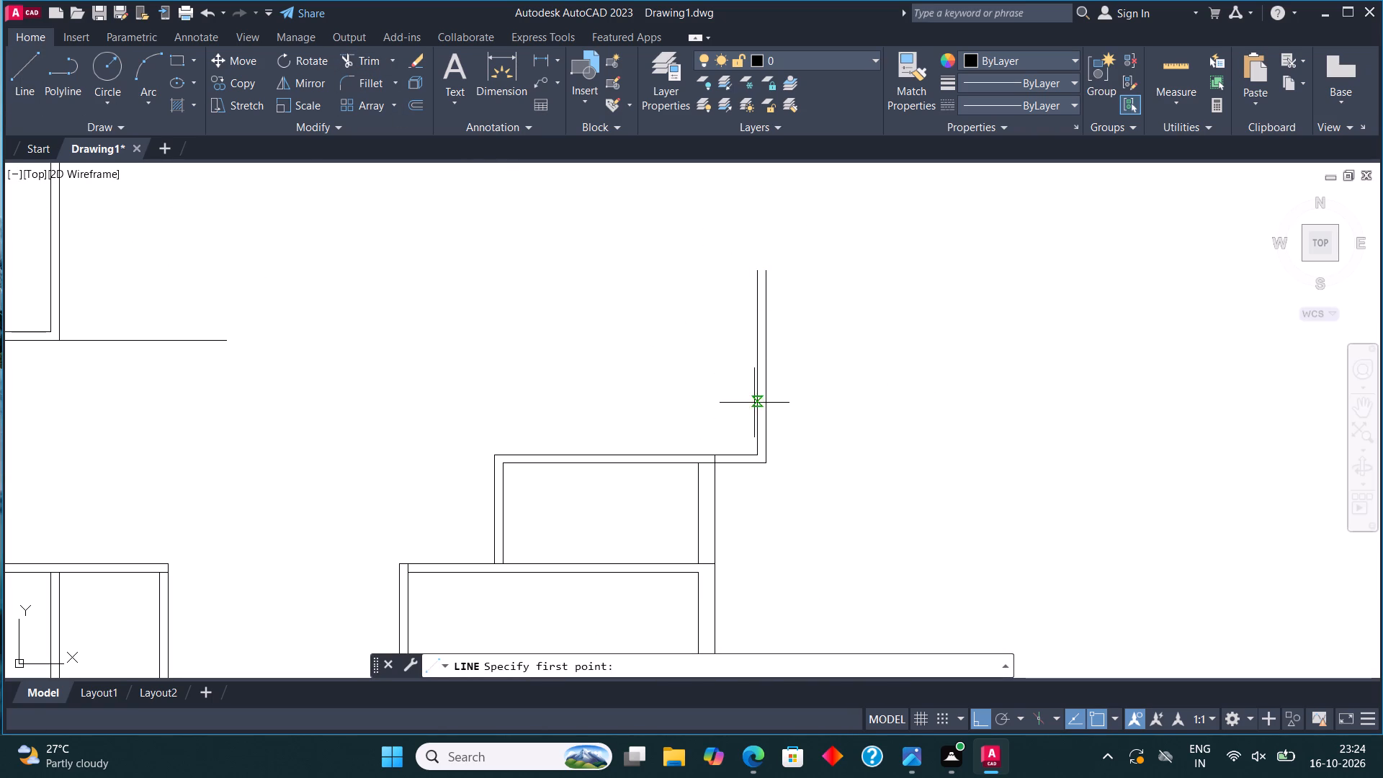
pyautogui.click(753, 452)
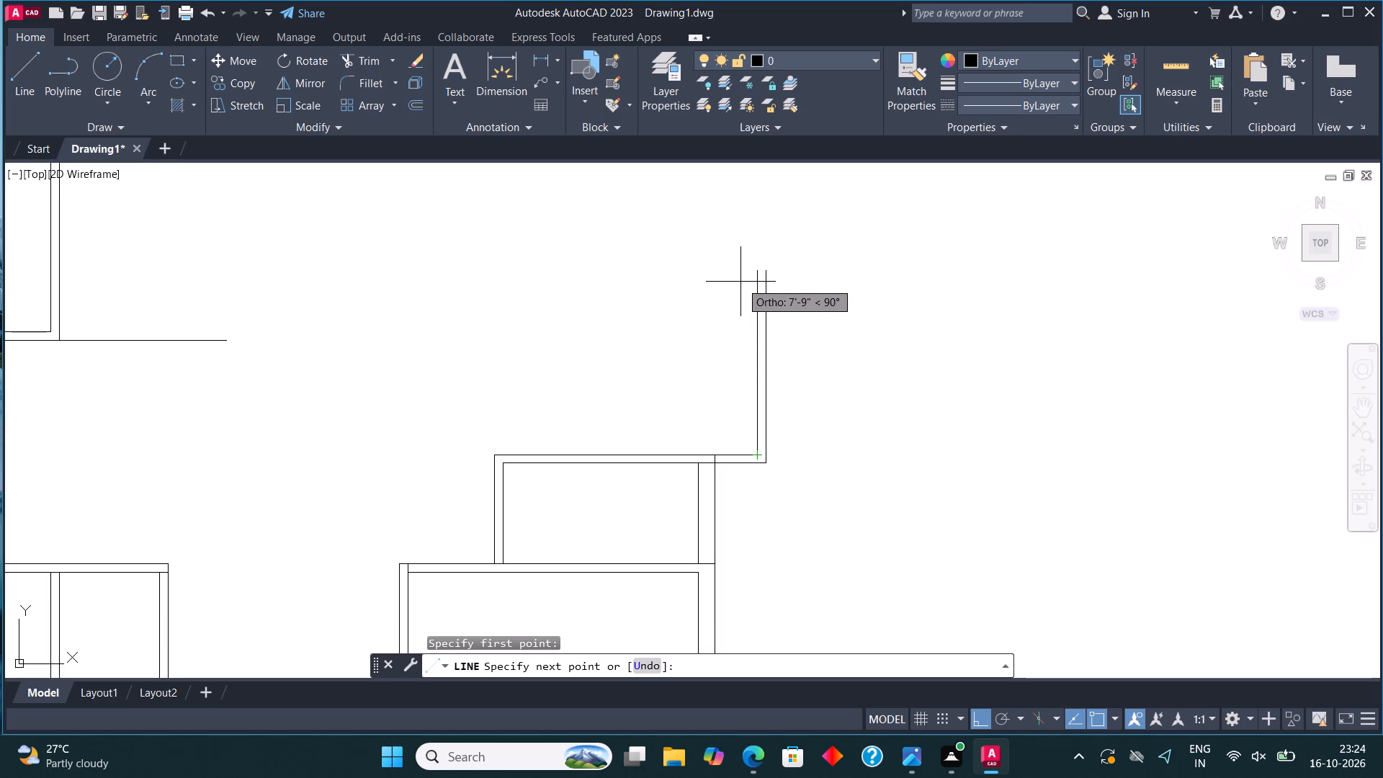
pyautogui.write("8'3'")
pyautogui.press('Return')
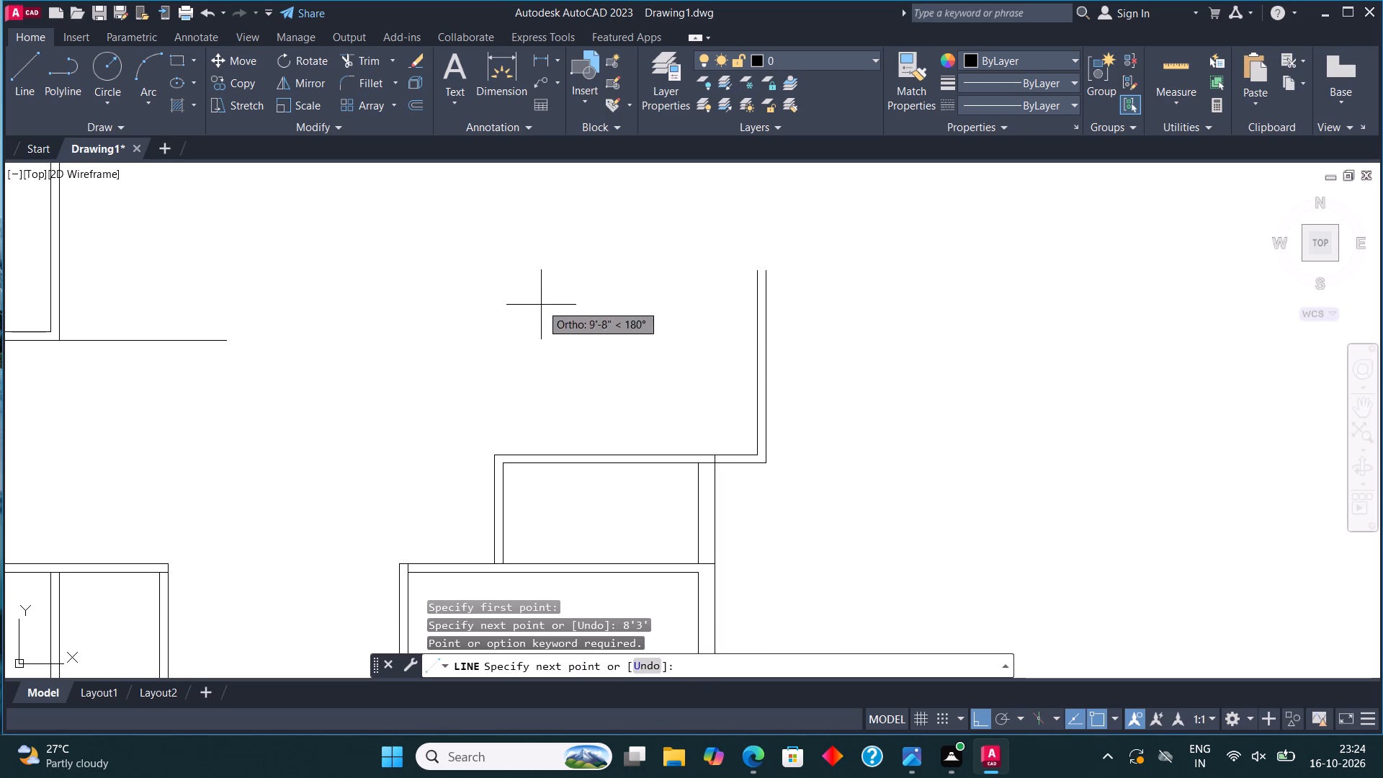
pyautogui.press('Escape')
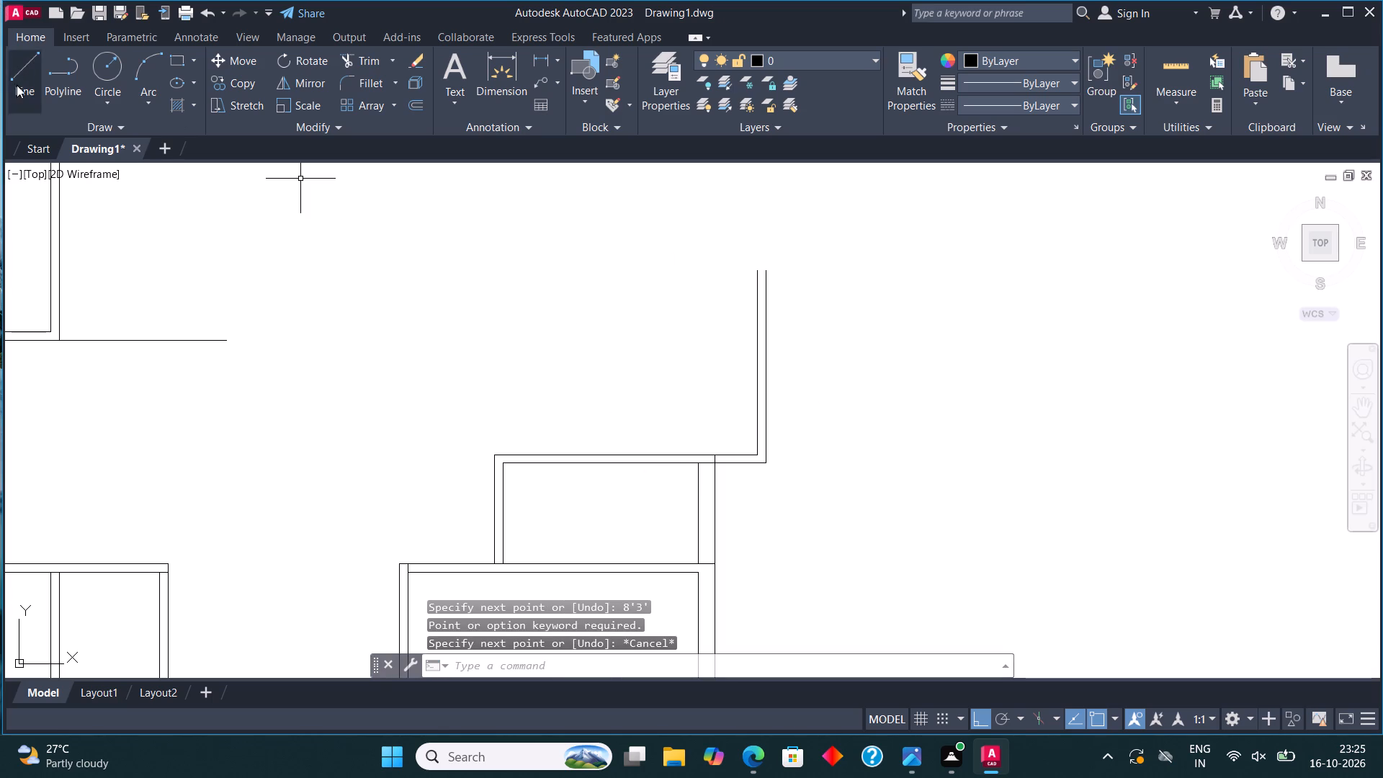
# From the base of the inner vertical line, draw lines 8'3" up, 4'3" left, and down to the small space's top wall.
pyautogui.click(17, 73)
pyautogui.click(755, 450)
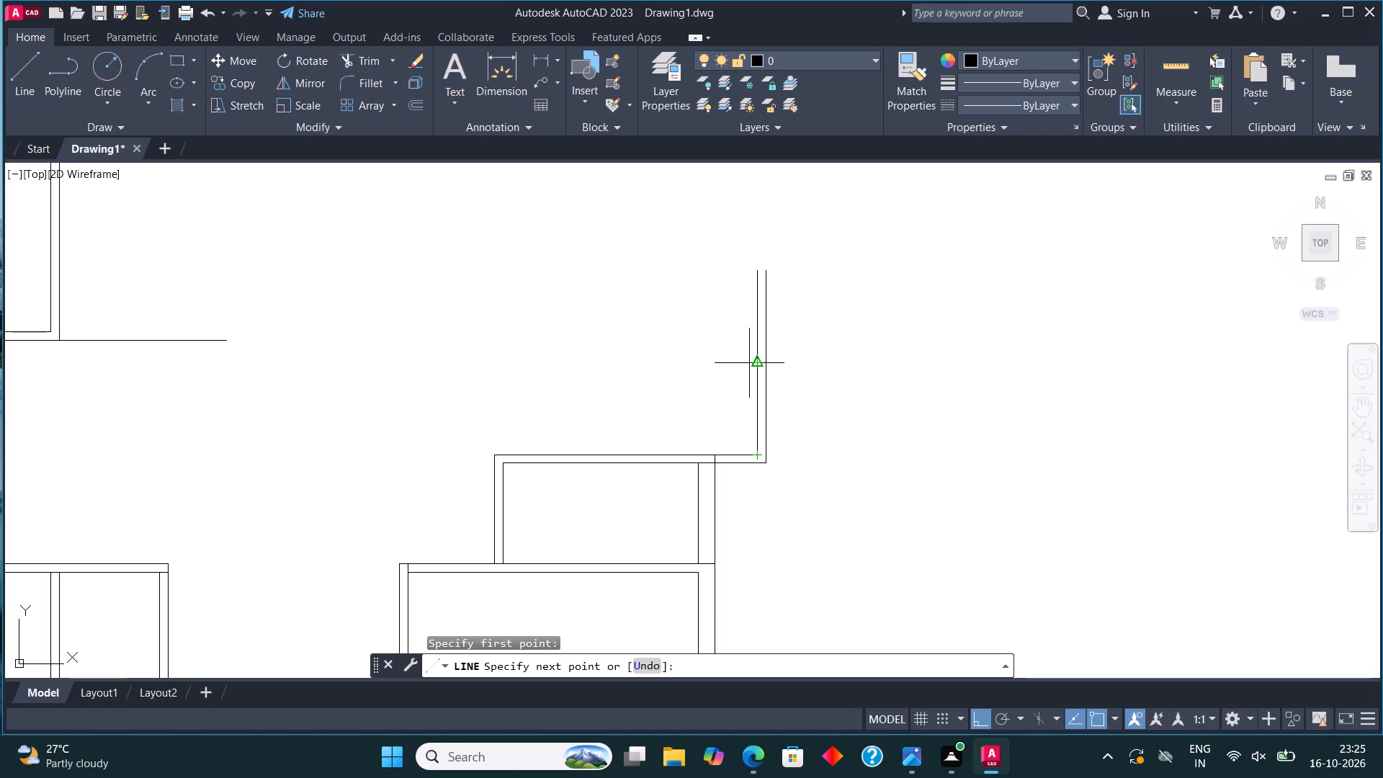
pyautogui.write('8\'3"')
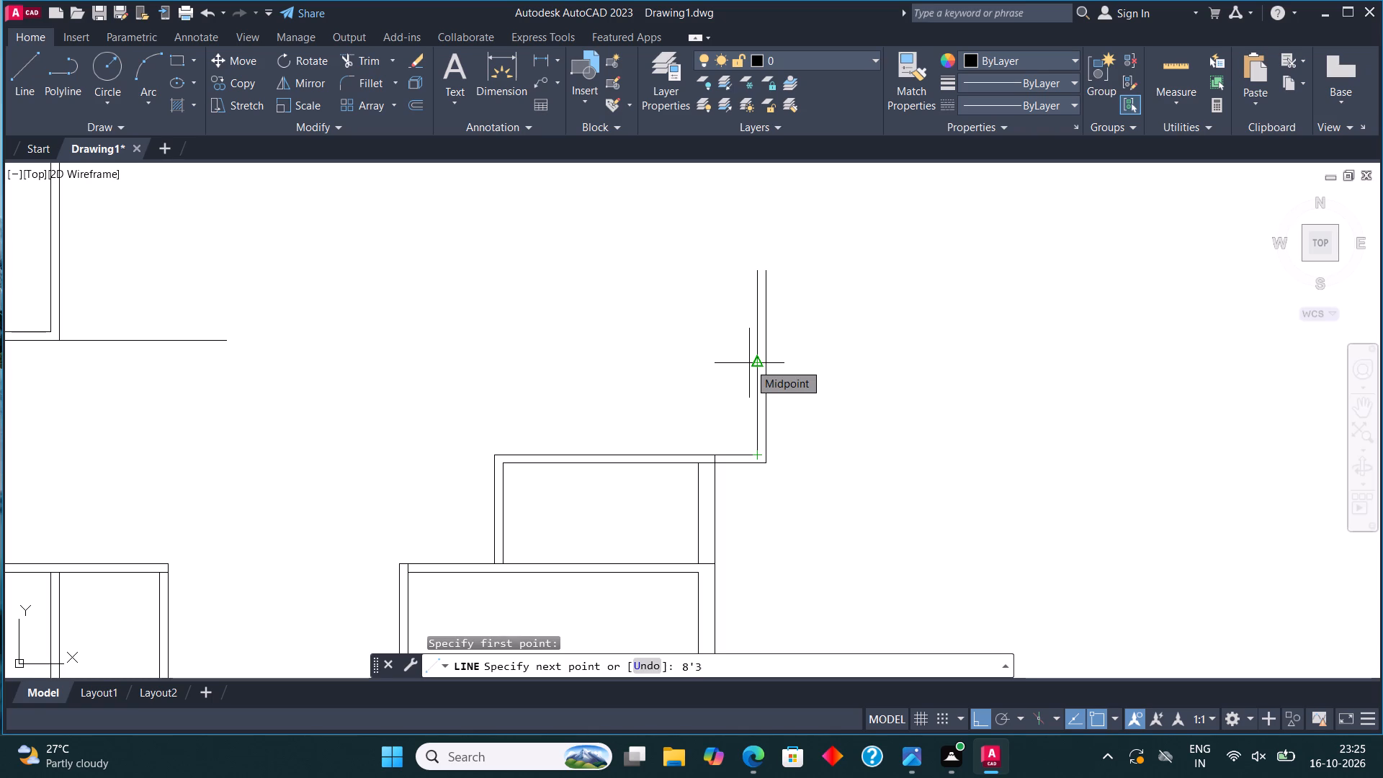
pyautogui.press('Return')
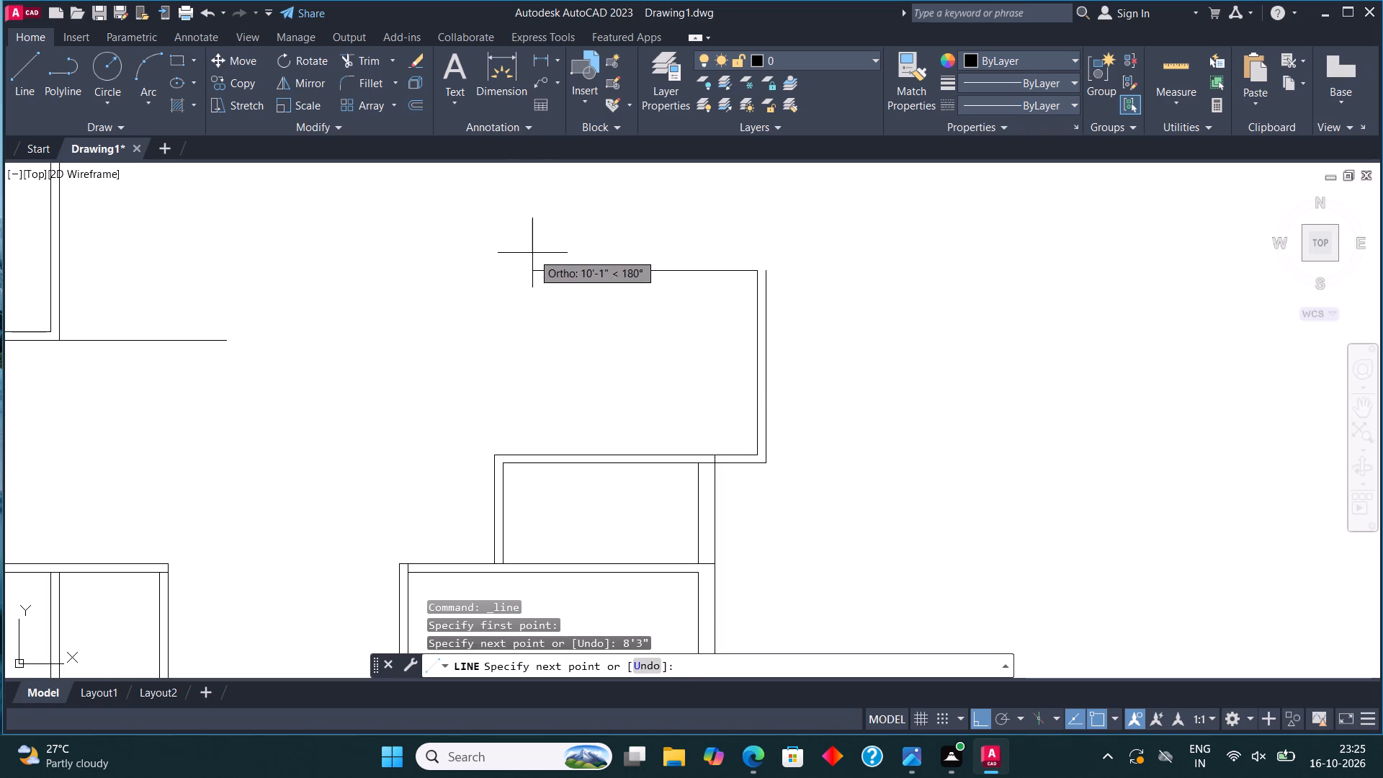
pyautogui.write("4'")
pyautogui.write('3"')
pyautogui.press('Return')
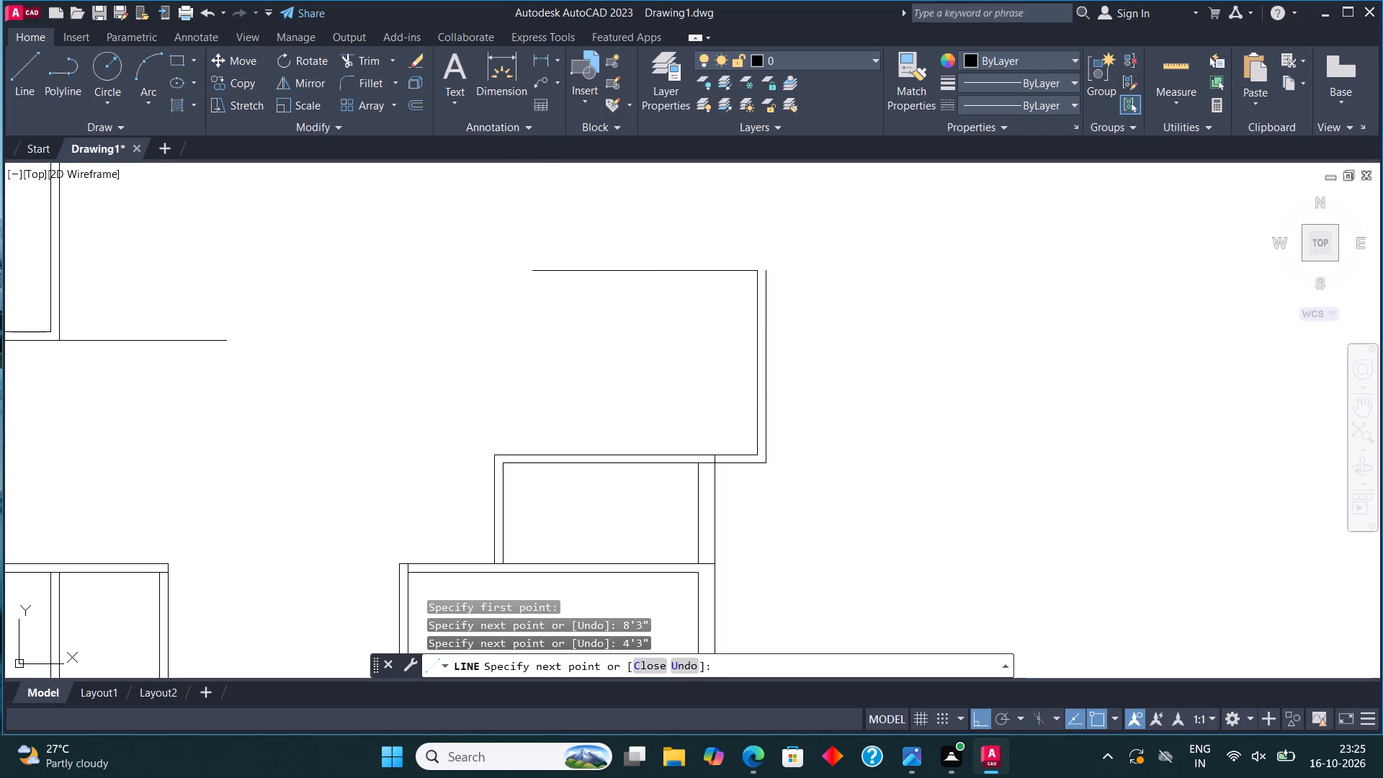
pyautogui.click(660, 450)
pyautogui.press('Escape')
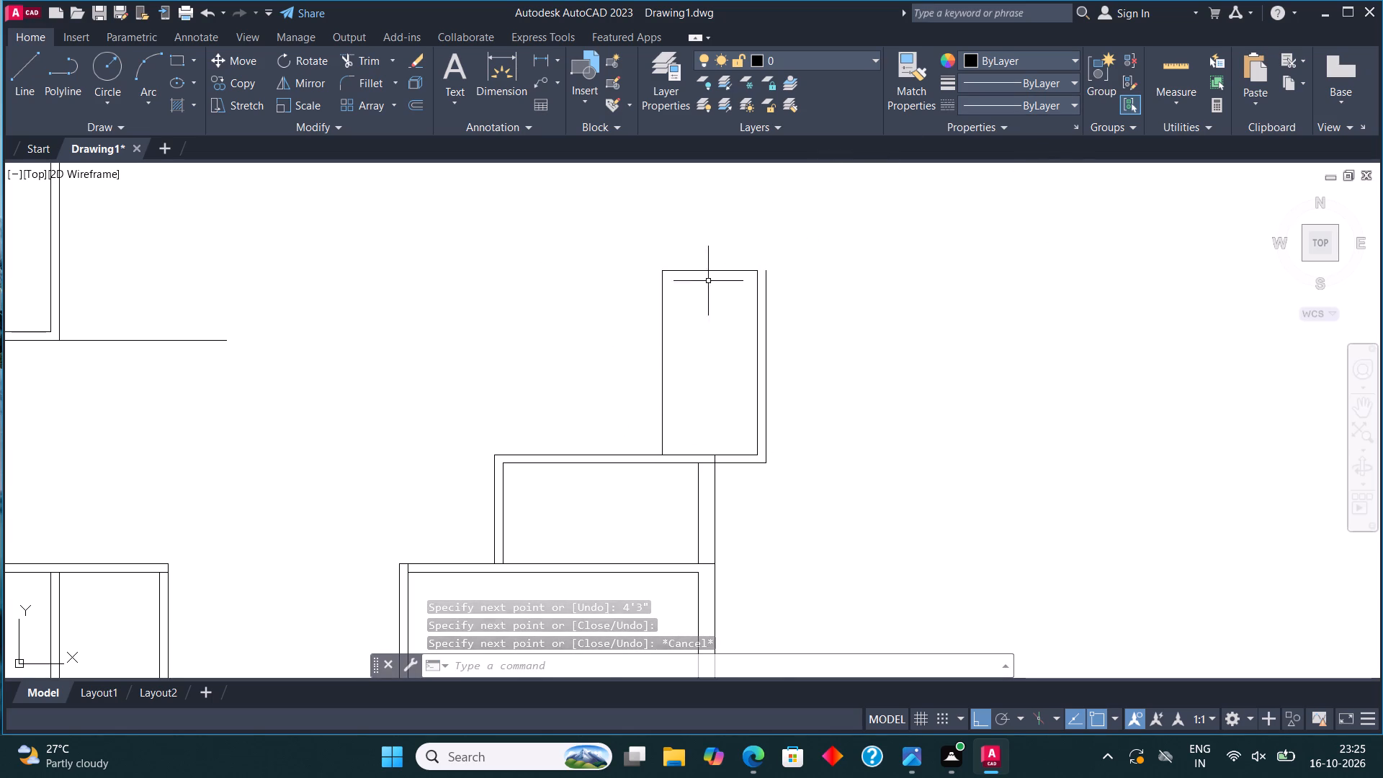
# Offset the 8'3" by 4'3" room's left and top lines 9" outward.
pyautogui.click(696, 303)
pyautogui.click(642, 234)
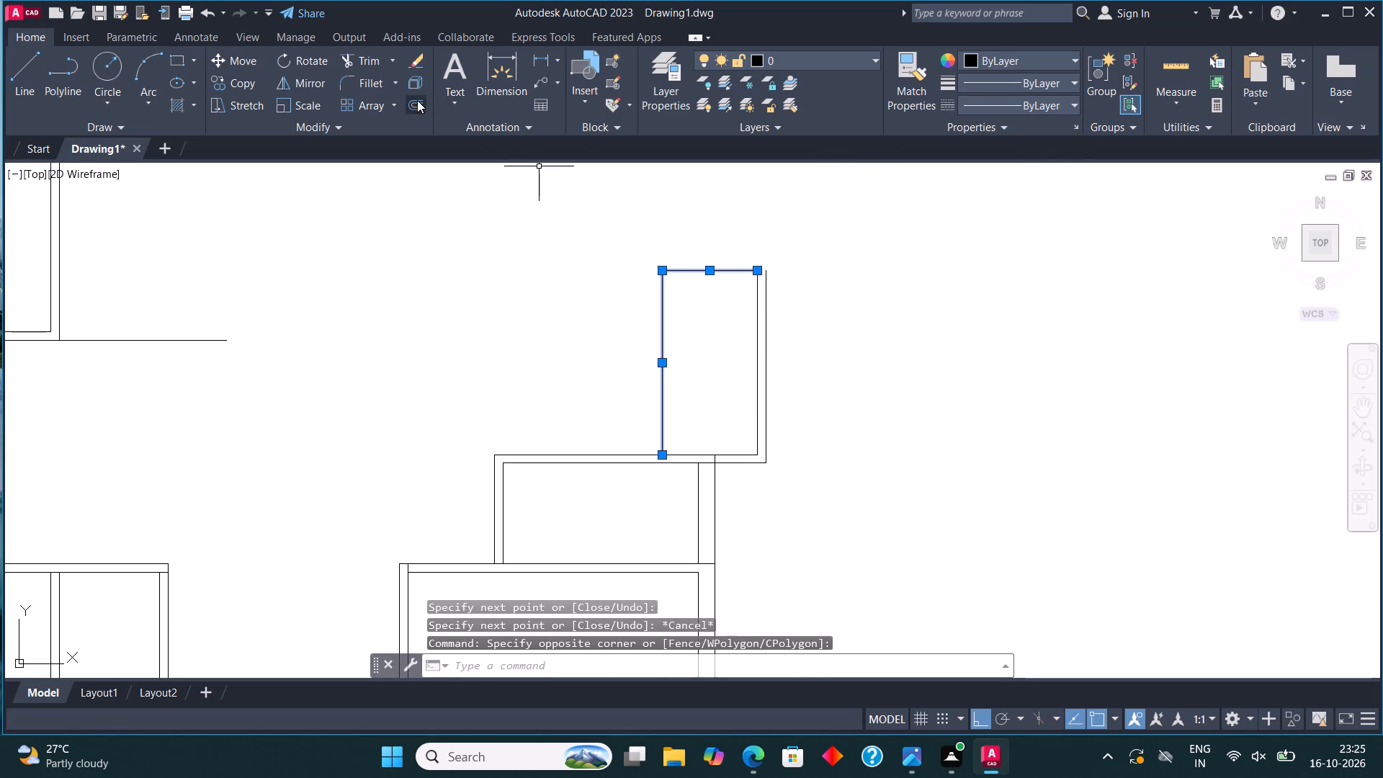
pyautogui.click(415, 99)
pyautogui.moveTo(606, 264); pyautogui.dragTo(601, 327, button='middle')
pyautogui.click(699, 326)
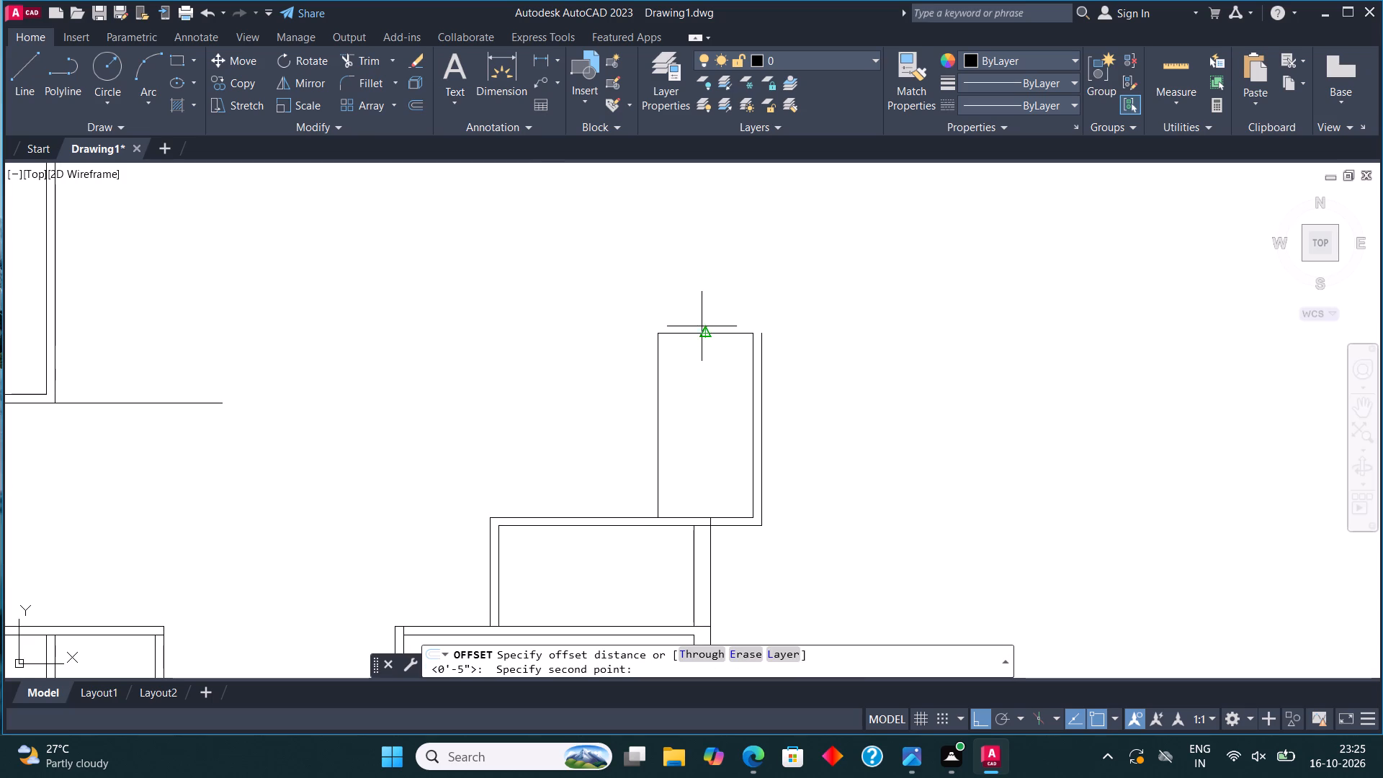
pyautogui.write('9"')
pyautogui.press('Return')
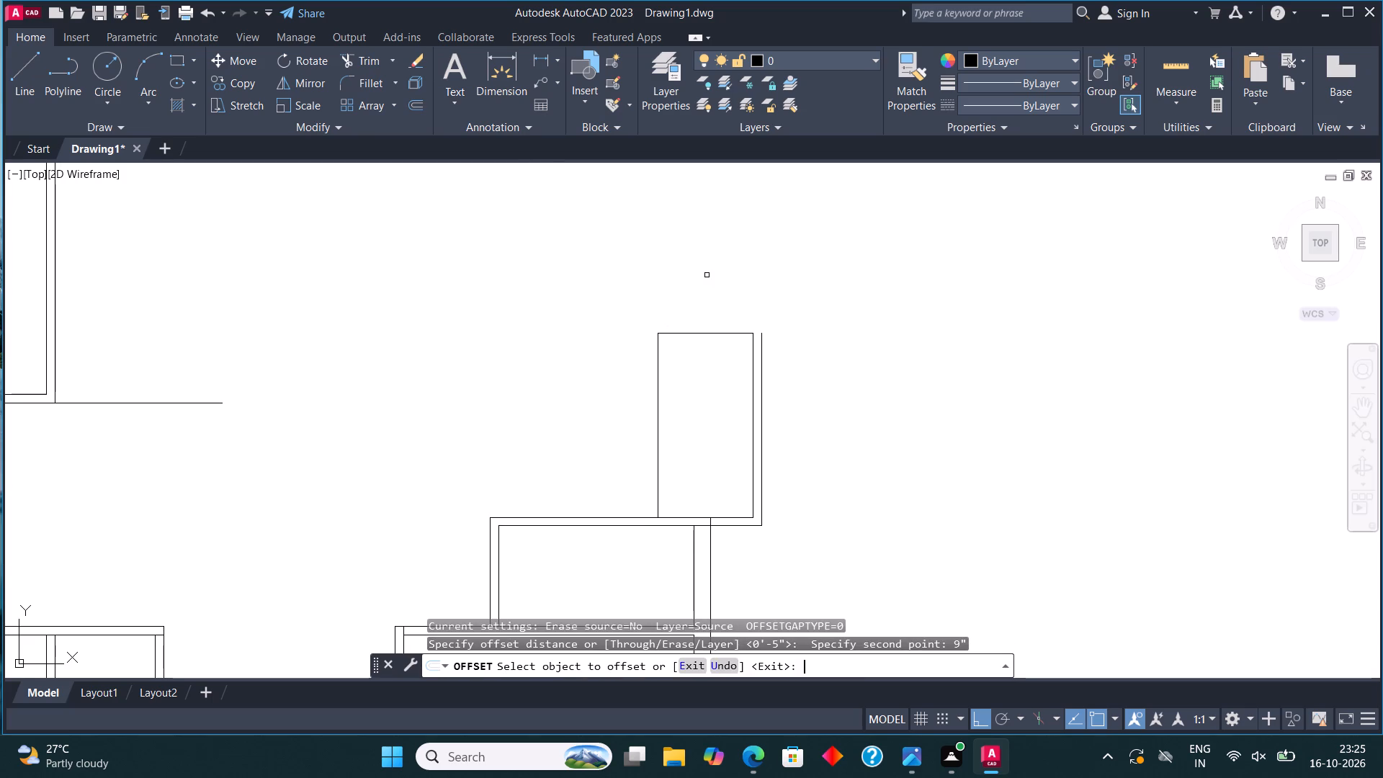
pyautogui.click(659, 369)
pyautogui.click(647, 341)
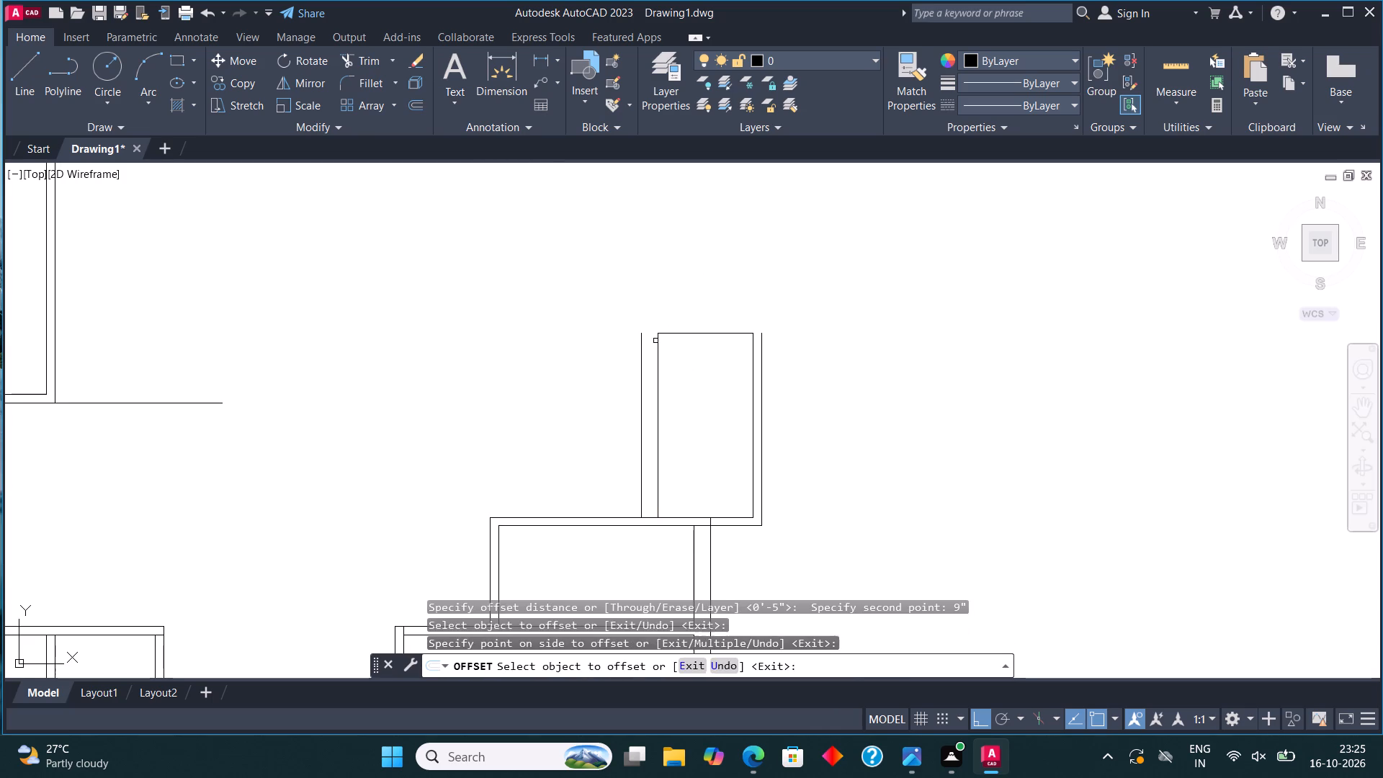
pyautogui.click(694, 334)
pyautogui.click(689, 295)
# Fillet the room's outer top line with the outer left and outer right lines to close both upper corners.
pyautogui.click(365, 81)
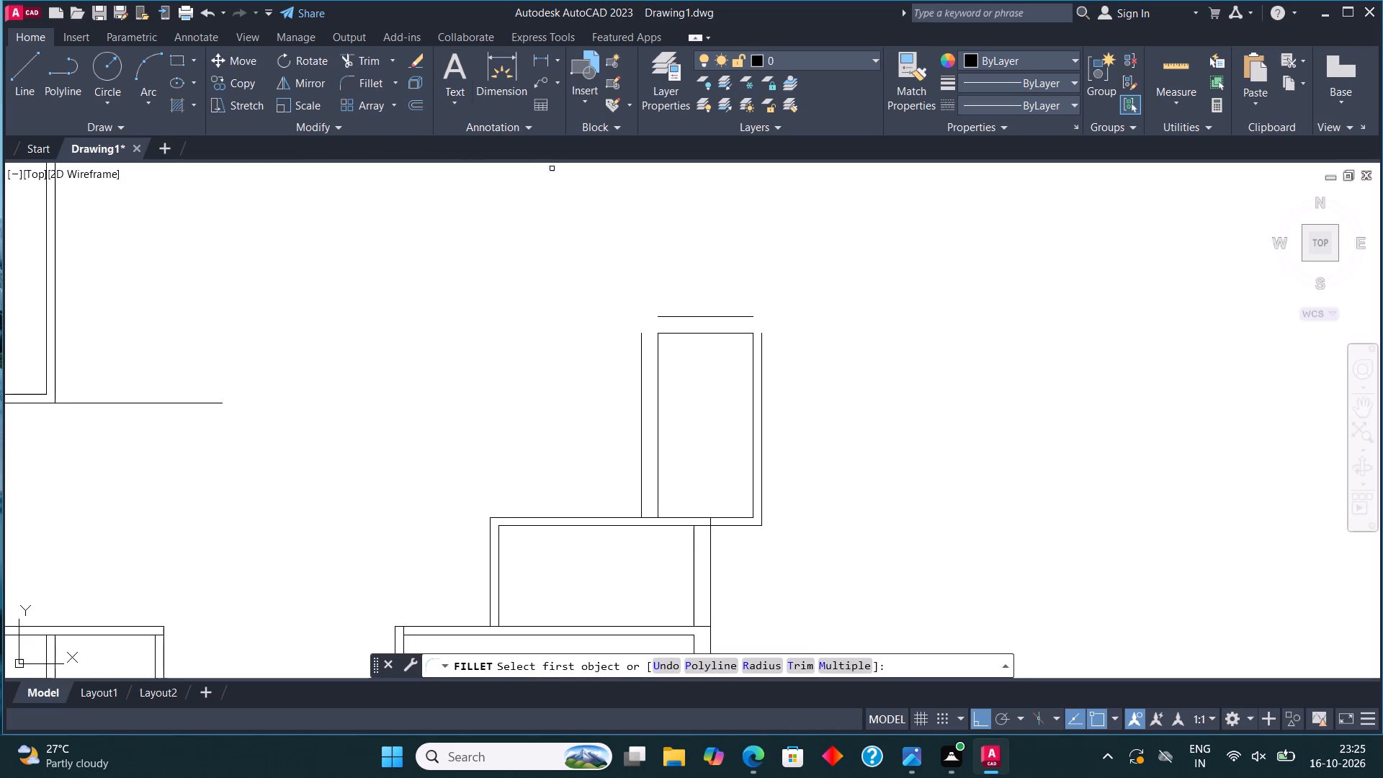
pyautogui.click(644, 361)
pyautogui.click(638, 346)
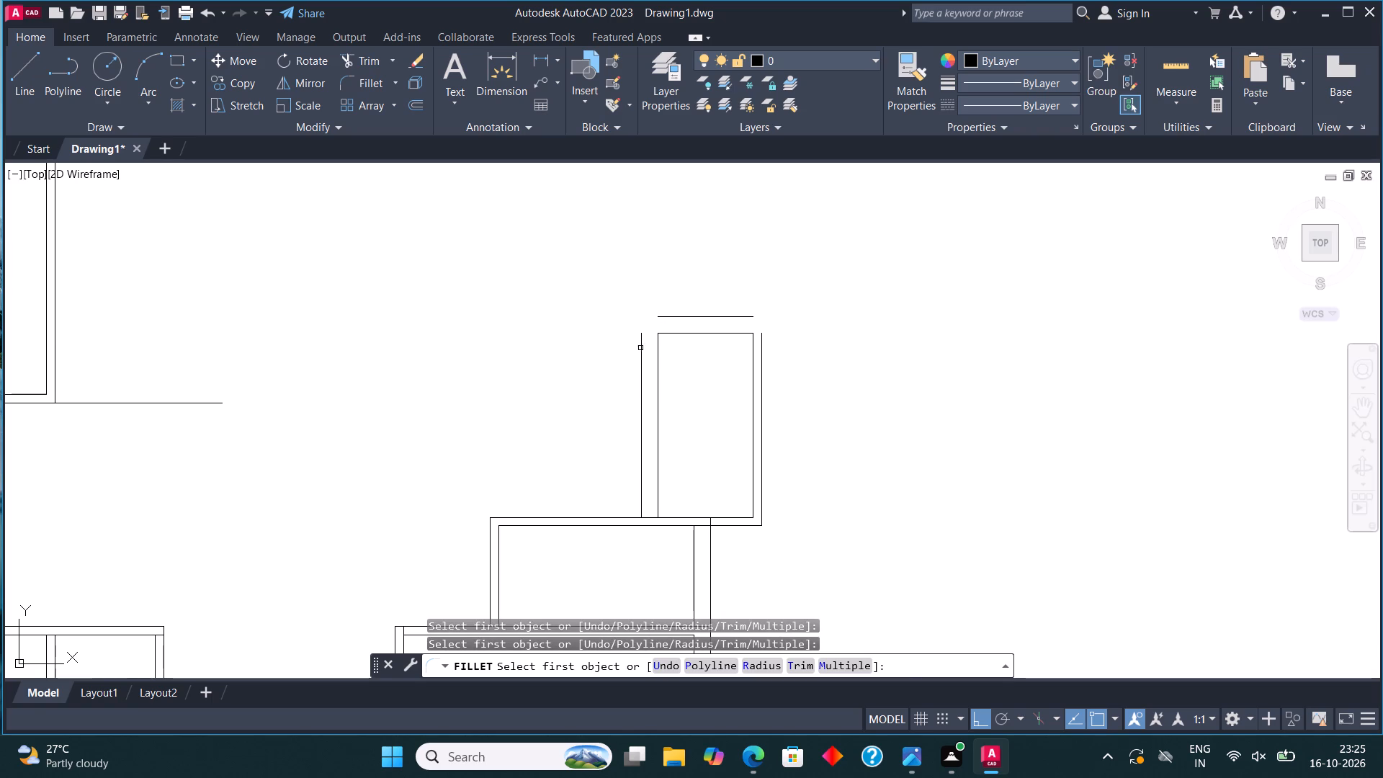
pyautogui.click(642, 349)
pyautogui.click(683, 315)
pyautogui.click(376, 76)
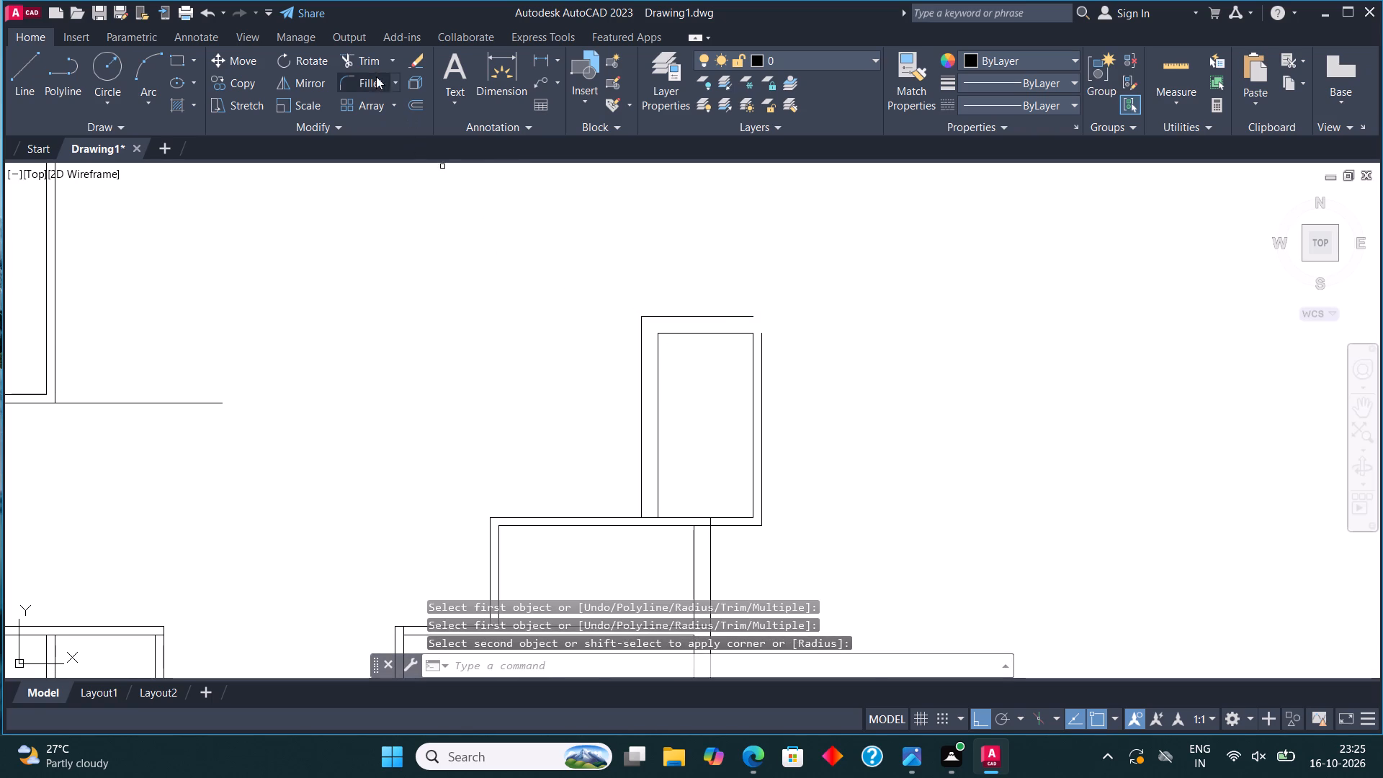
pyautogui.click(761, 372)
pyautogui.click(722, 317)
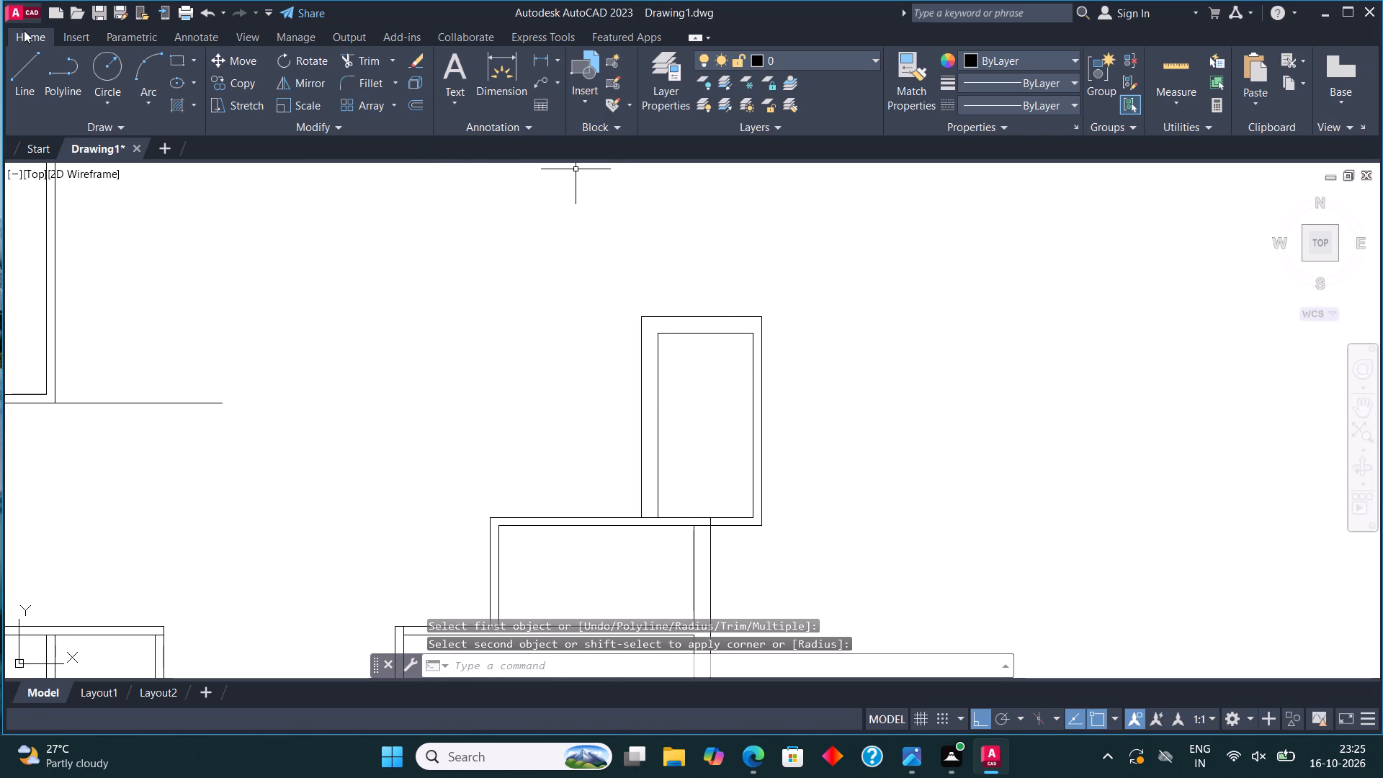
# From the base of the room's outer left wall line, draw lines 10'9" left, 8'3" up, and right back to that wall.
pyautogui.click(18, 70)
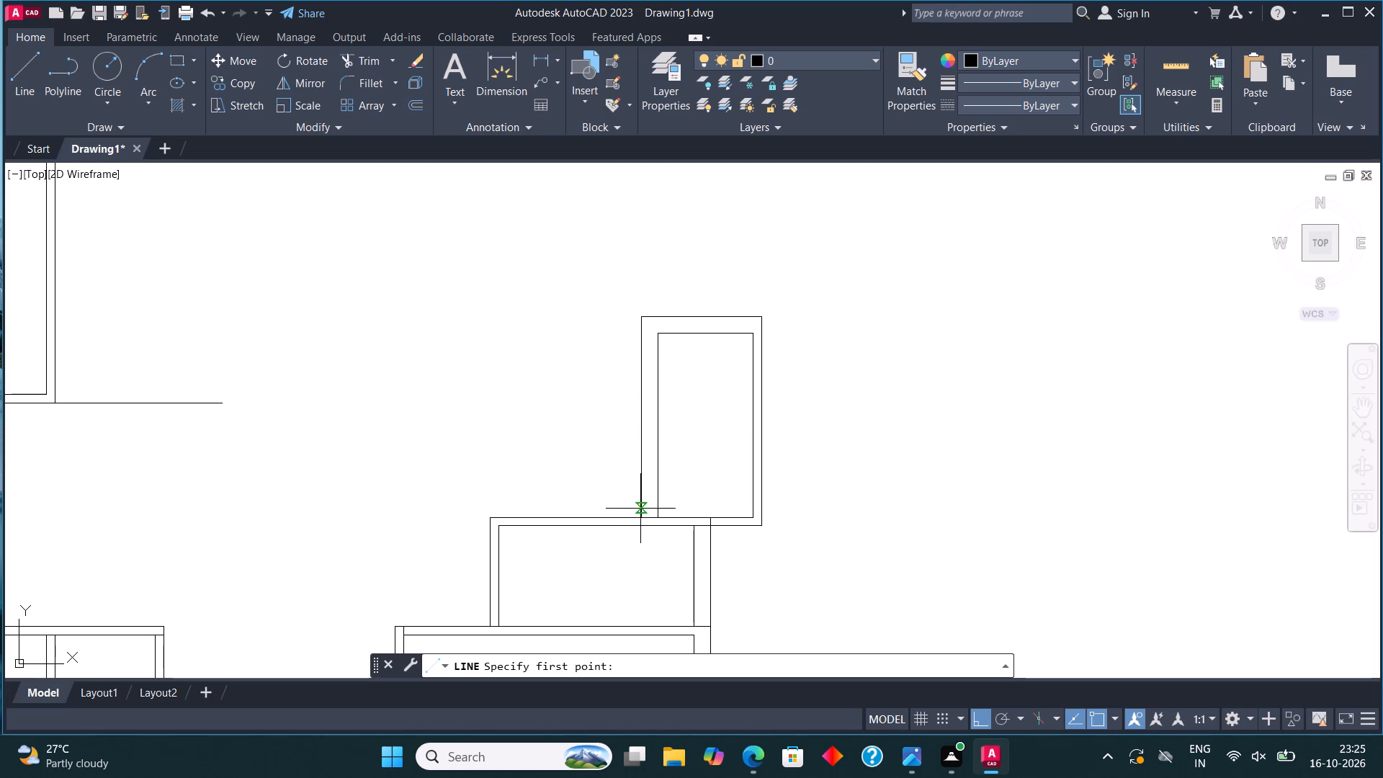
pyautogui.click(640, 514)
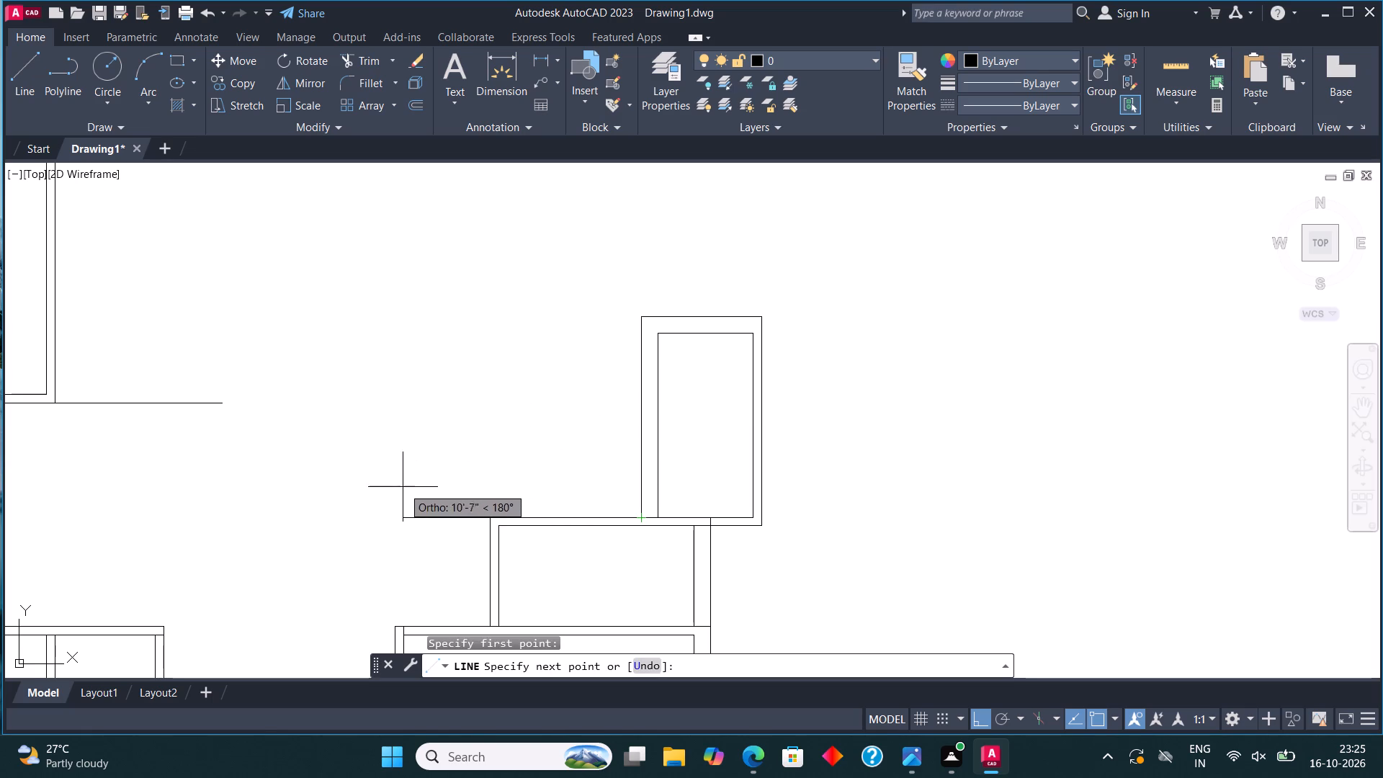
pyautogui.write('10\'9"')
pyautogui.press('Return')
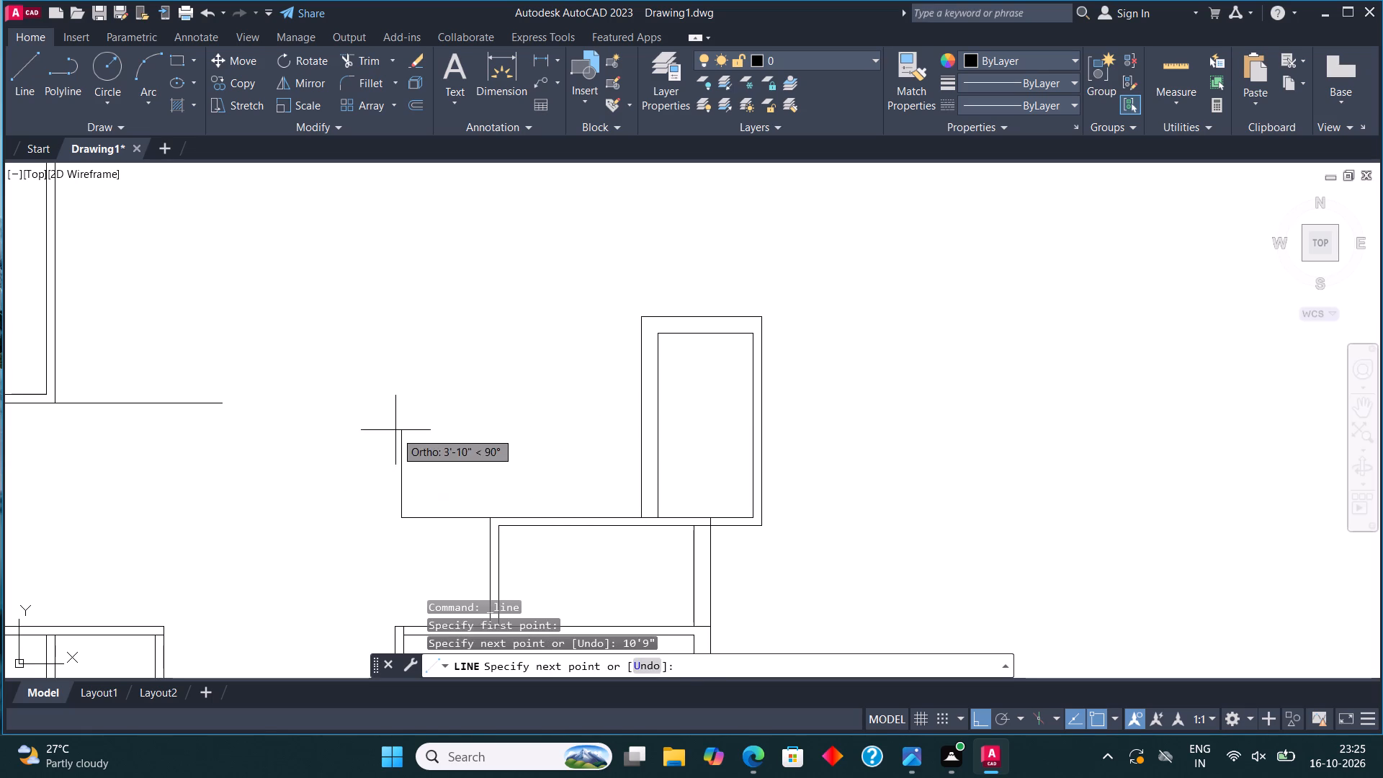
pyautogui.moveTo(431, 427); pyautogui.dragTo(534, 422, button='middle')
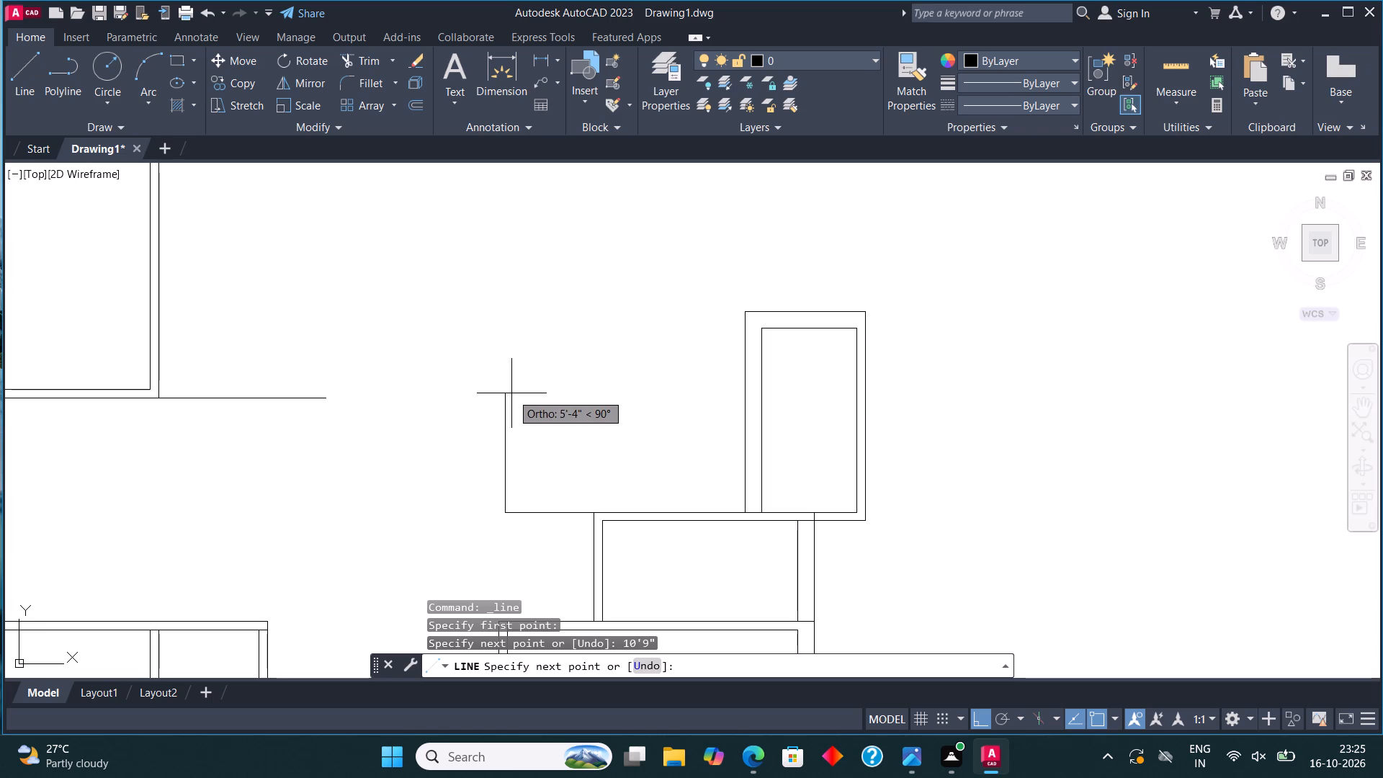
pyautogui.write('8\'3"')
pyautogui.press('Return')
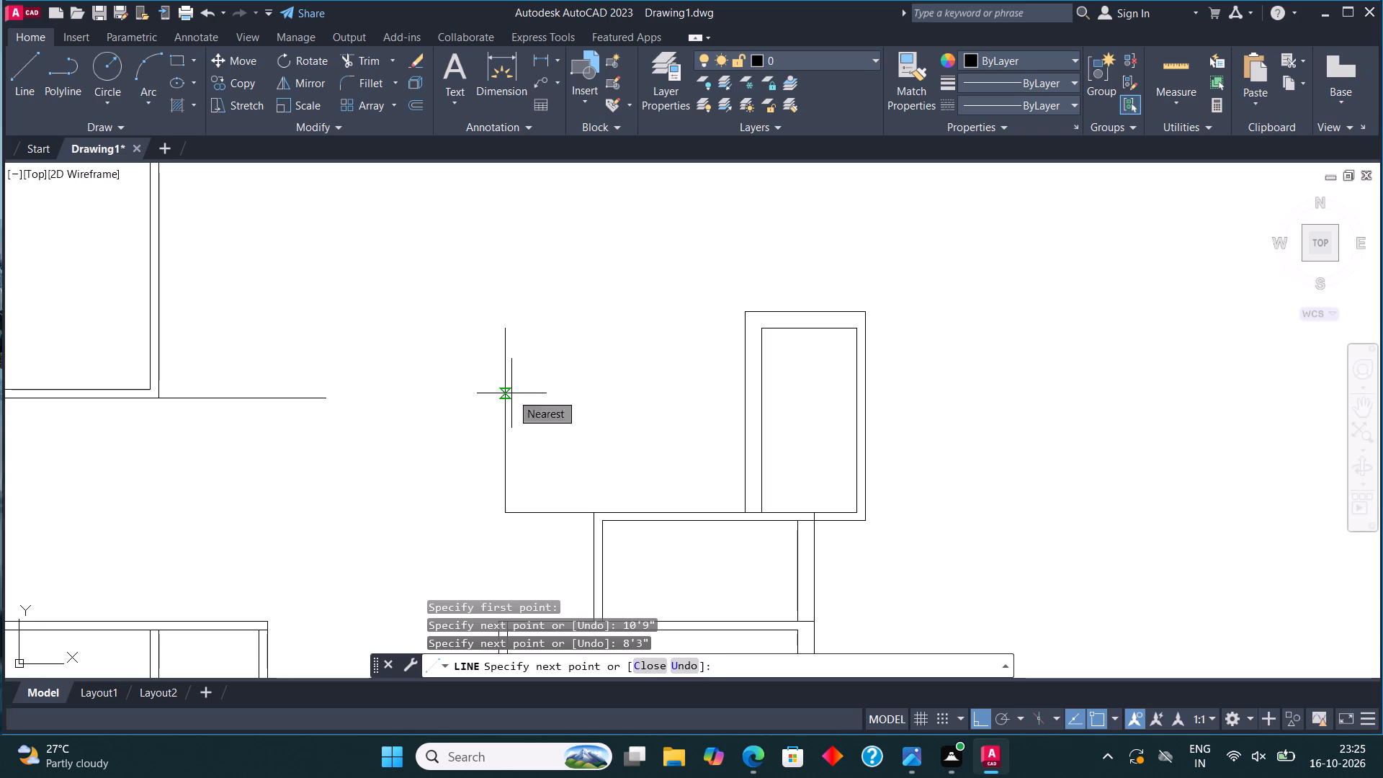
pyautogui.click(745, 332)
pyautogui.press('Escape')
# Offset the top line of the new 10'9" by 8'3" room 9" upward.
pyautogui.moveTo(638, 422); pyautogui.dragTo(651, 384, button='middle')
pyautogui.moveTo(563, 388); pyautogui.dragTo(551, 358)
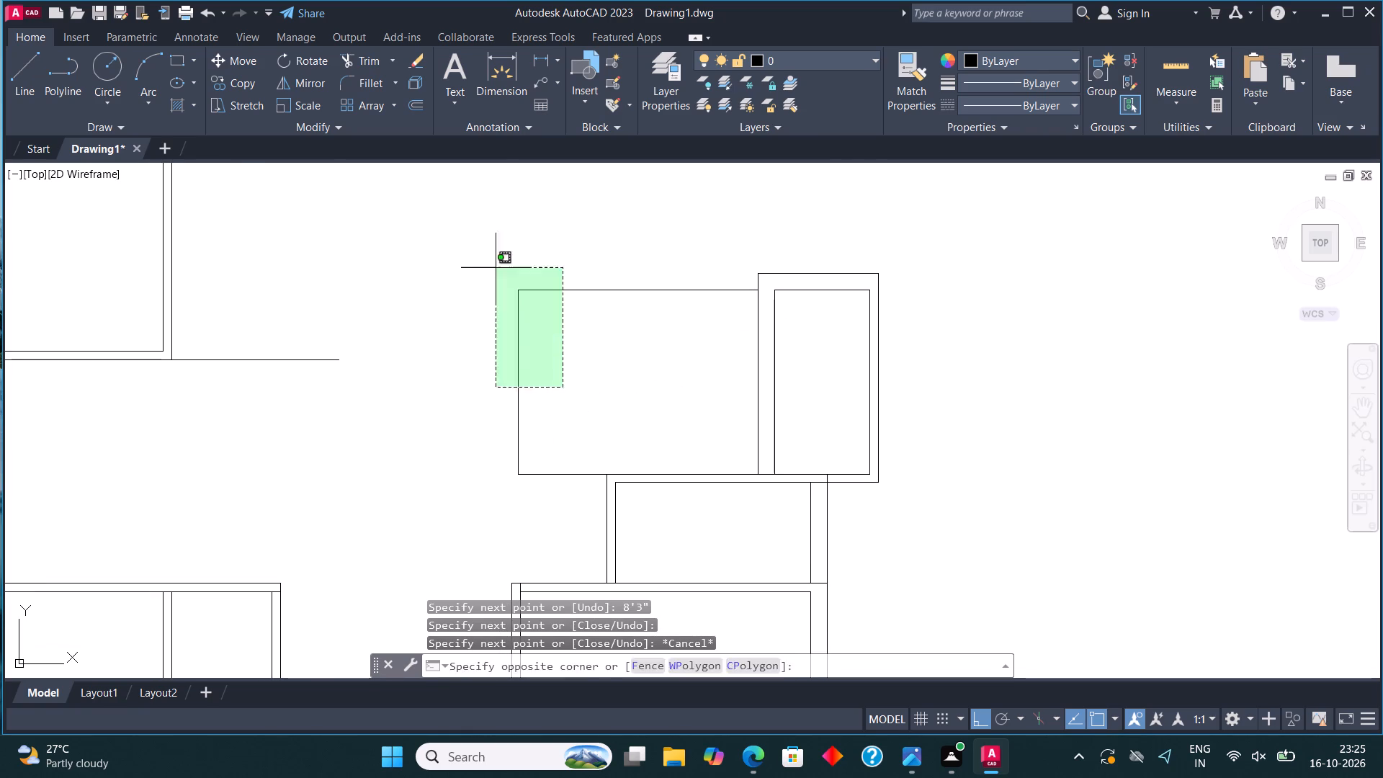
pyautogui.click(476, 238)
pyautogui.click(416, 101)
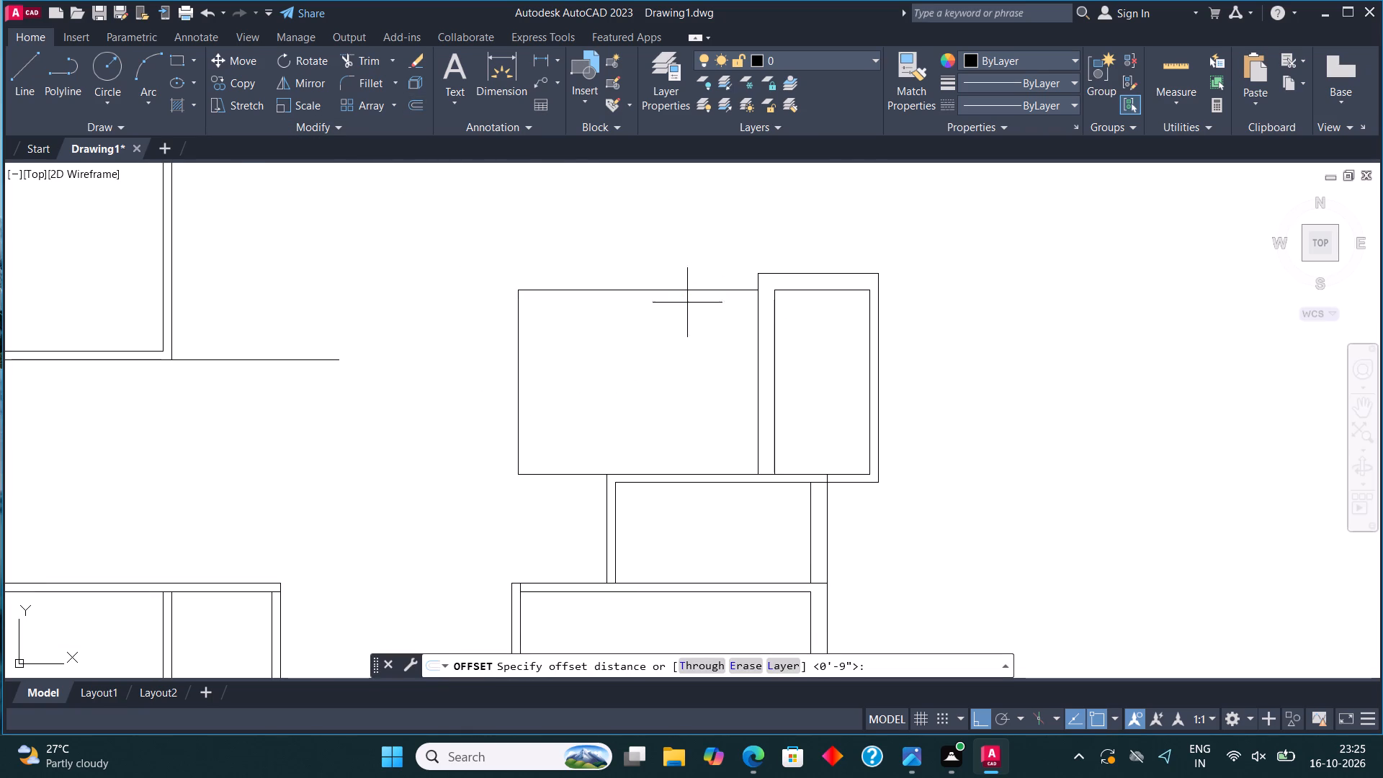
pyautogui.click(676, 285)
pyautogui.write('9"')
pyautogui.press('Return')
pyautogui.click(667, 289)
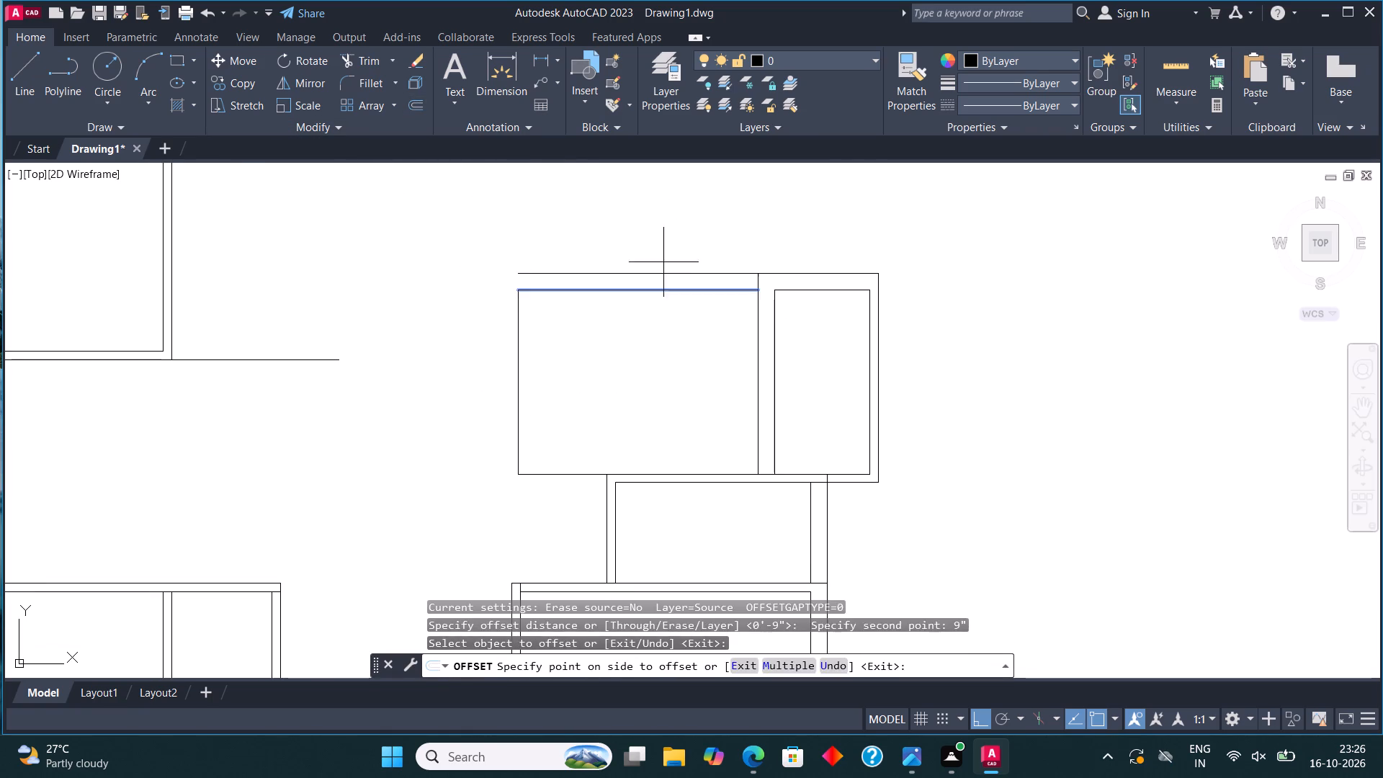
pyautogui.click(663, 255)
pyautogui.press('Escape')
# Offset the 10'9" by 8'3" room's left and bottom lines 4.5" outward.
pyautogui.moveTo(532, 488); pyautogui.dragTo(524, 476)
pyautogui.click(506, 439)
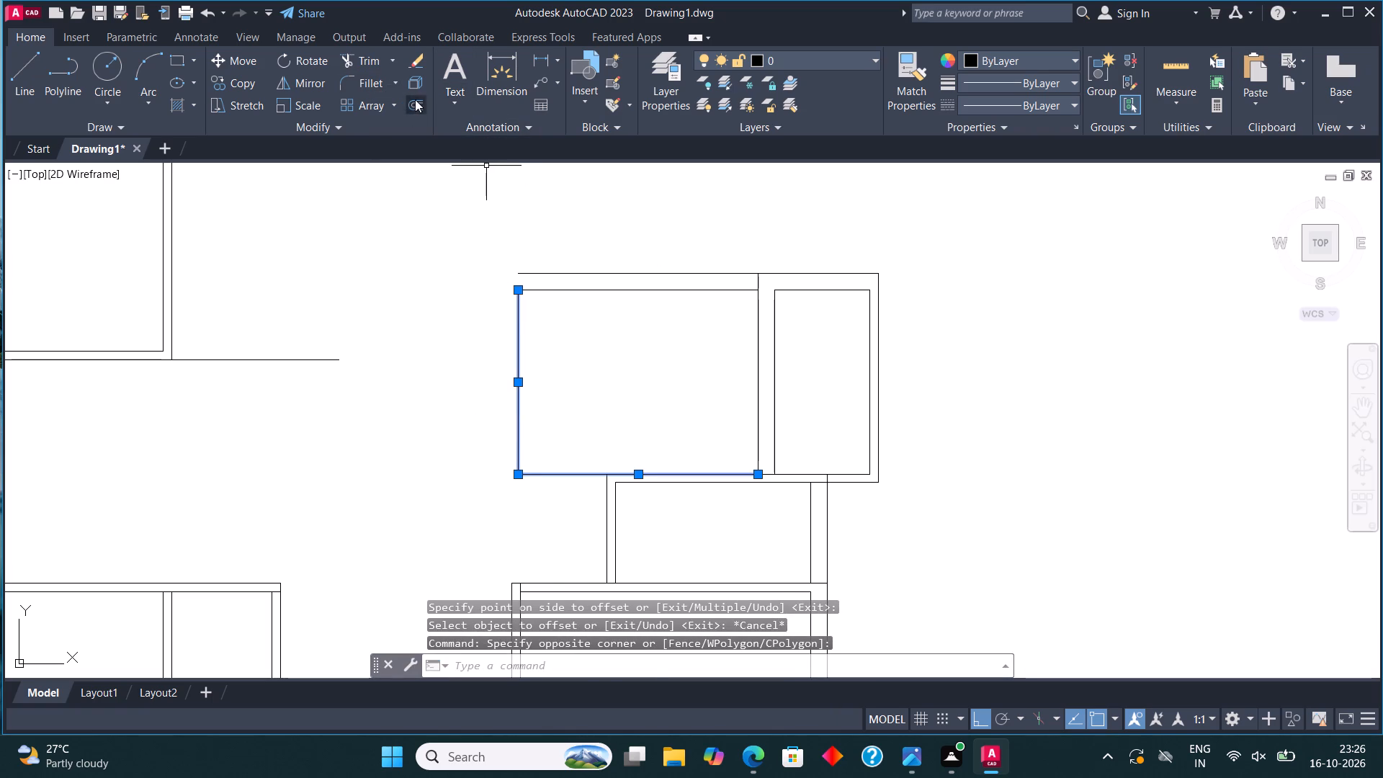
pyautogui.click(415, 99)
pyautogui.click(515, 368)
pyautogui.write('4.5"')
pyautogui.press('Return')
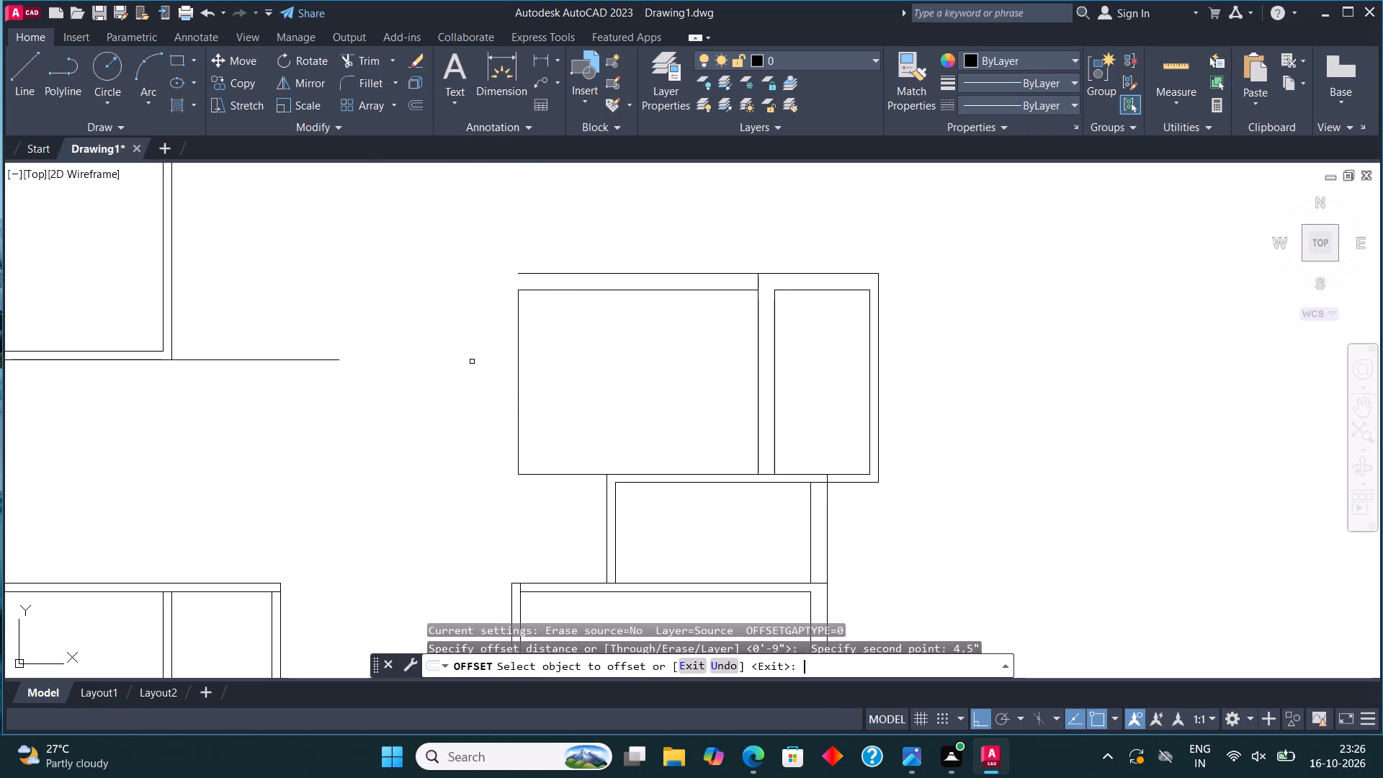
pyautogui.click(511, 392)
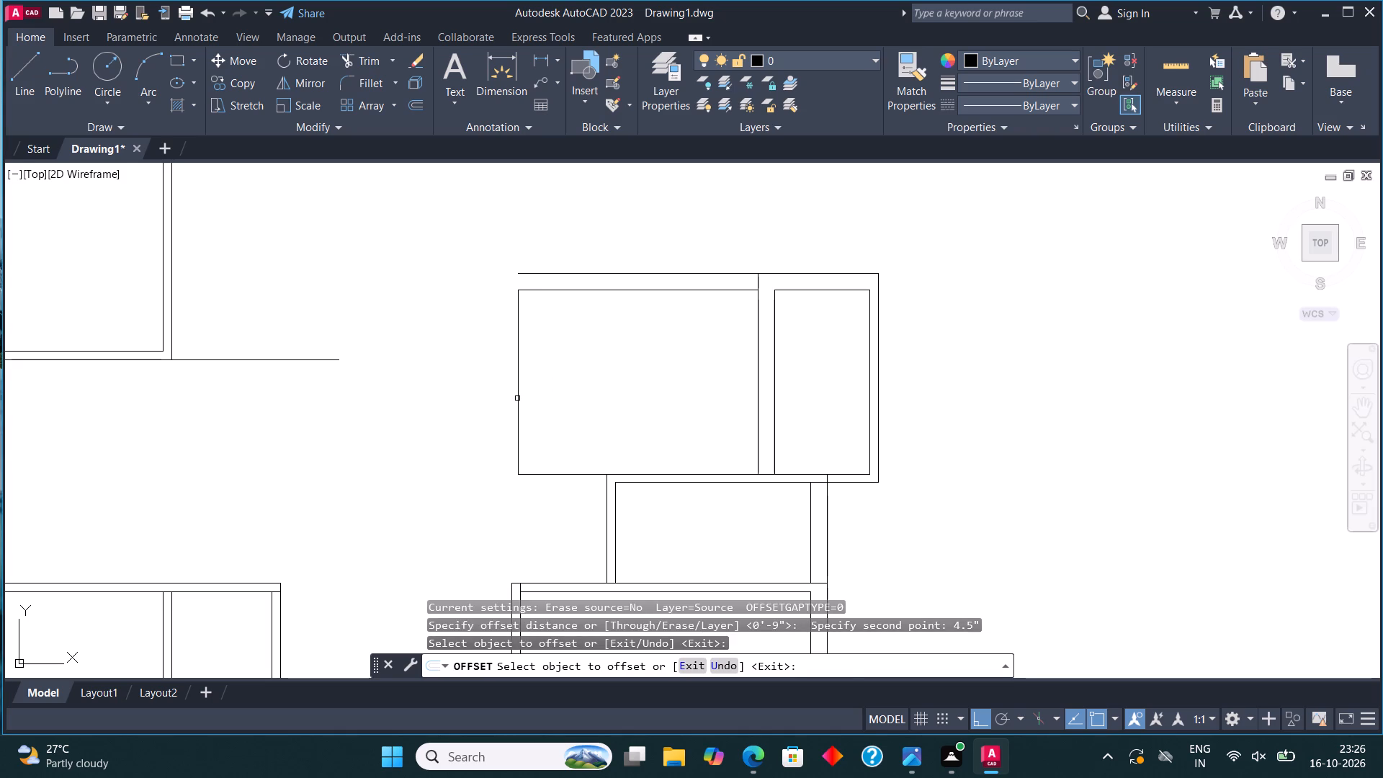
pyautogui.click(517, 398)
pyautogui.click(495, 376)
pyautogui.moveTo(558, 475); pyautogui.dragTo(557, 483)
pyautogui.click(553, 511)
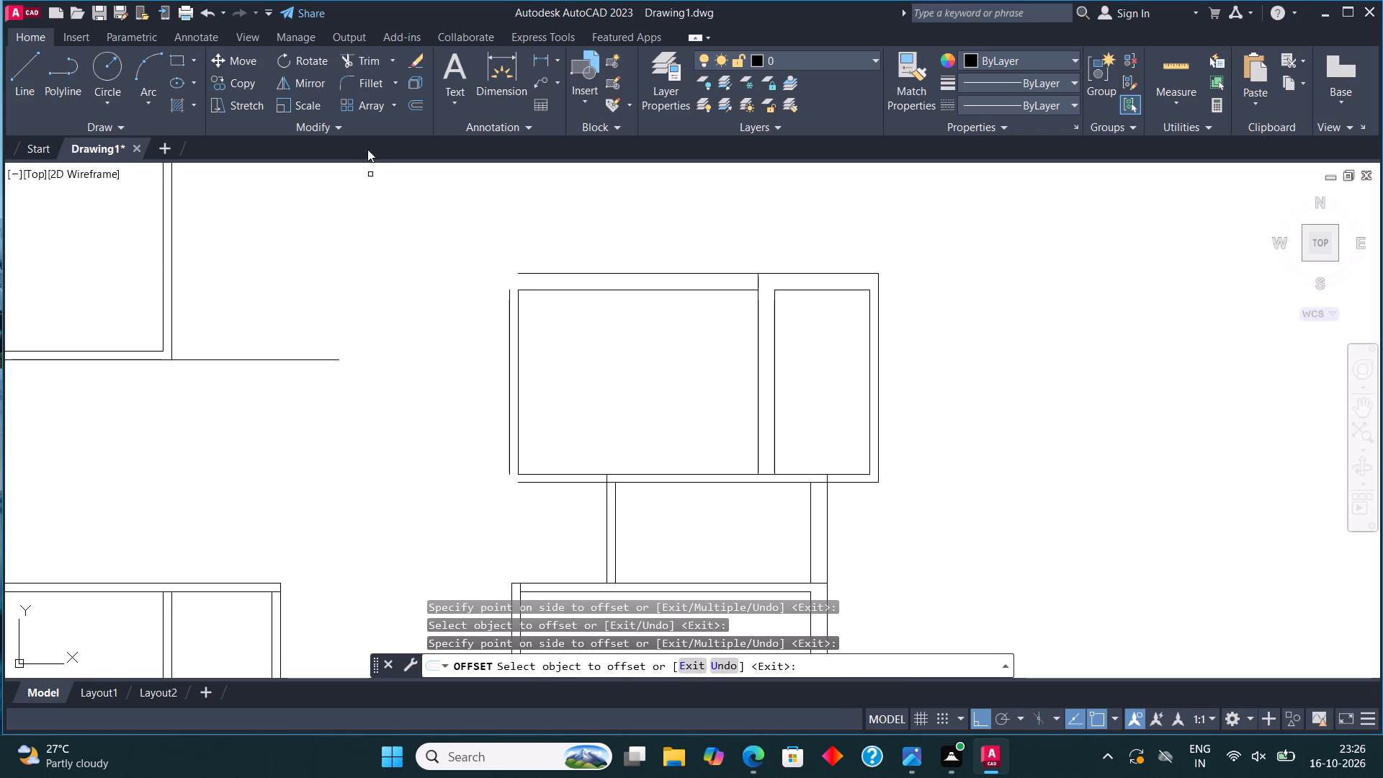
# Fillet the room's outer left line with the outer top and outer bottom lines to close both left corners.
pyautogui.click(361, 81)
pyautogui.click(509, 298)
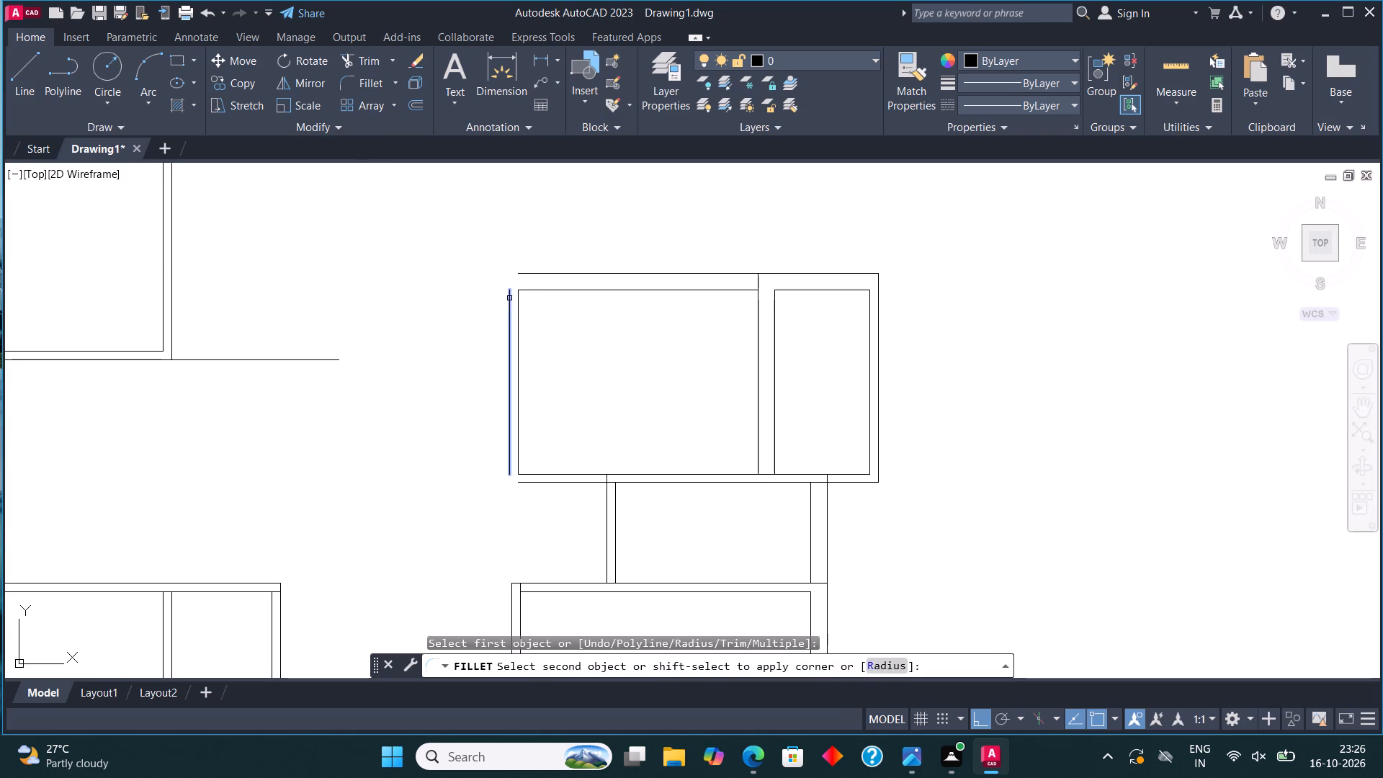
pyautogui.click(522, 274)
pyautogui.click(364, 77)
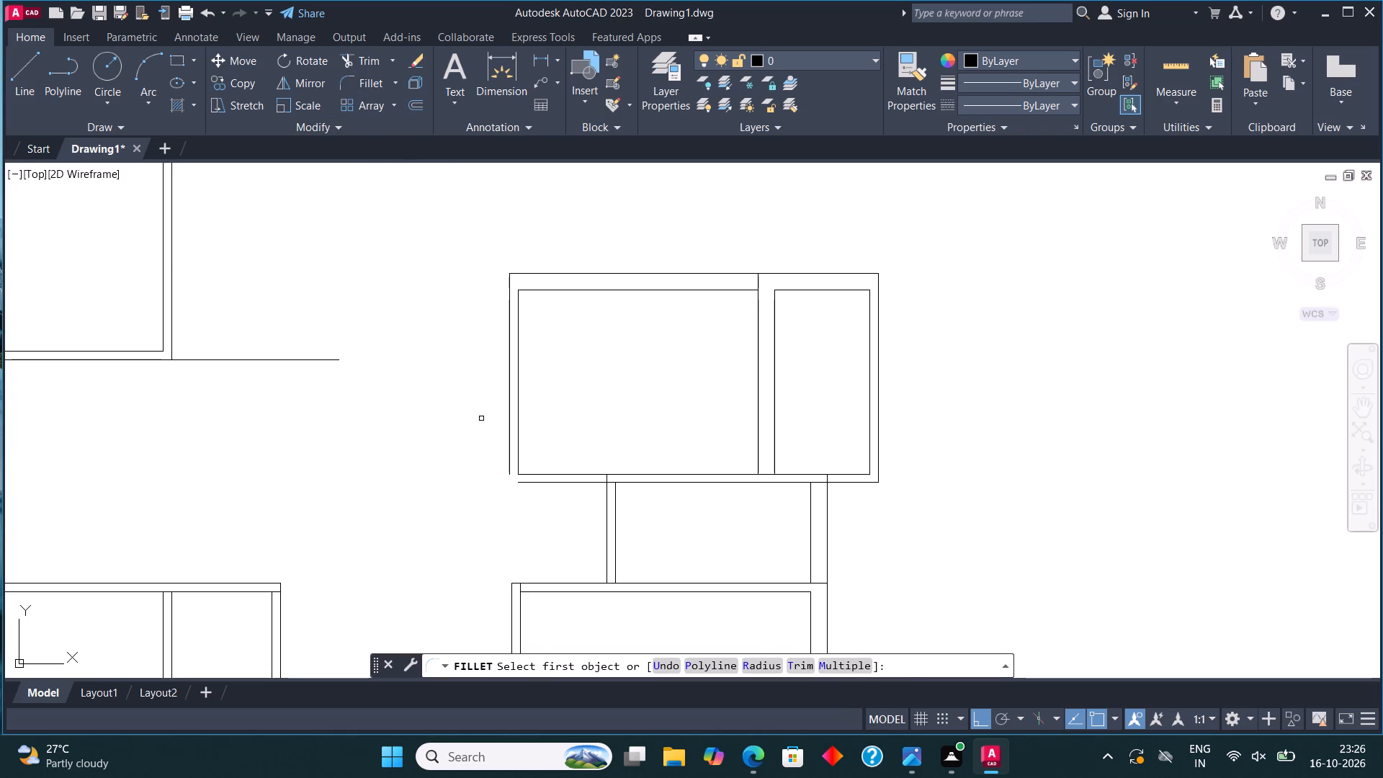
pyautogui.click(510, 427)
pyautogui.click(532, 480)
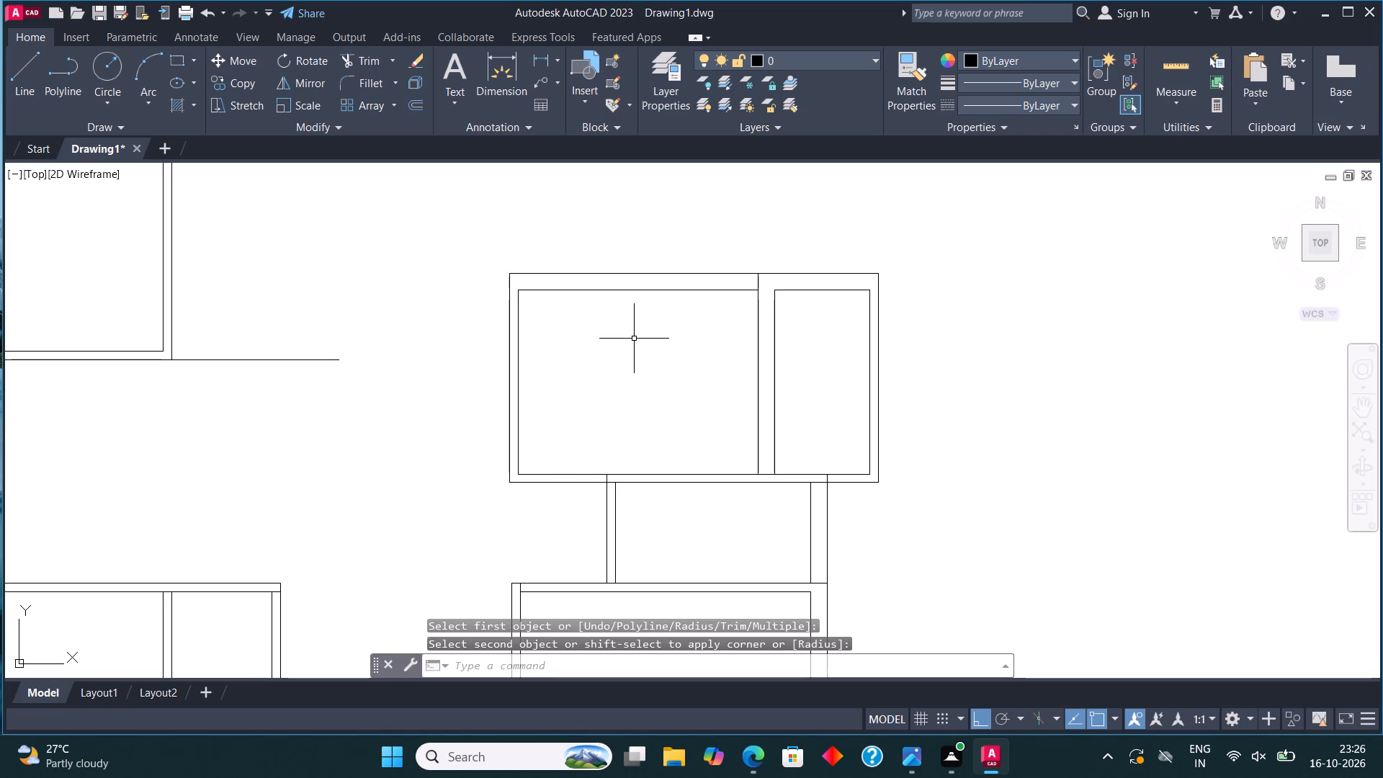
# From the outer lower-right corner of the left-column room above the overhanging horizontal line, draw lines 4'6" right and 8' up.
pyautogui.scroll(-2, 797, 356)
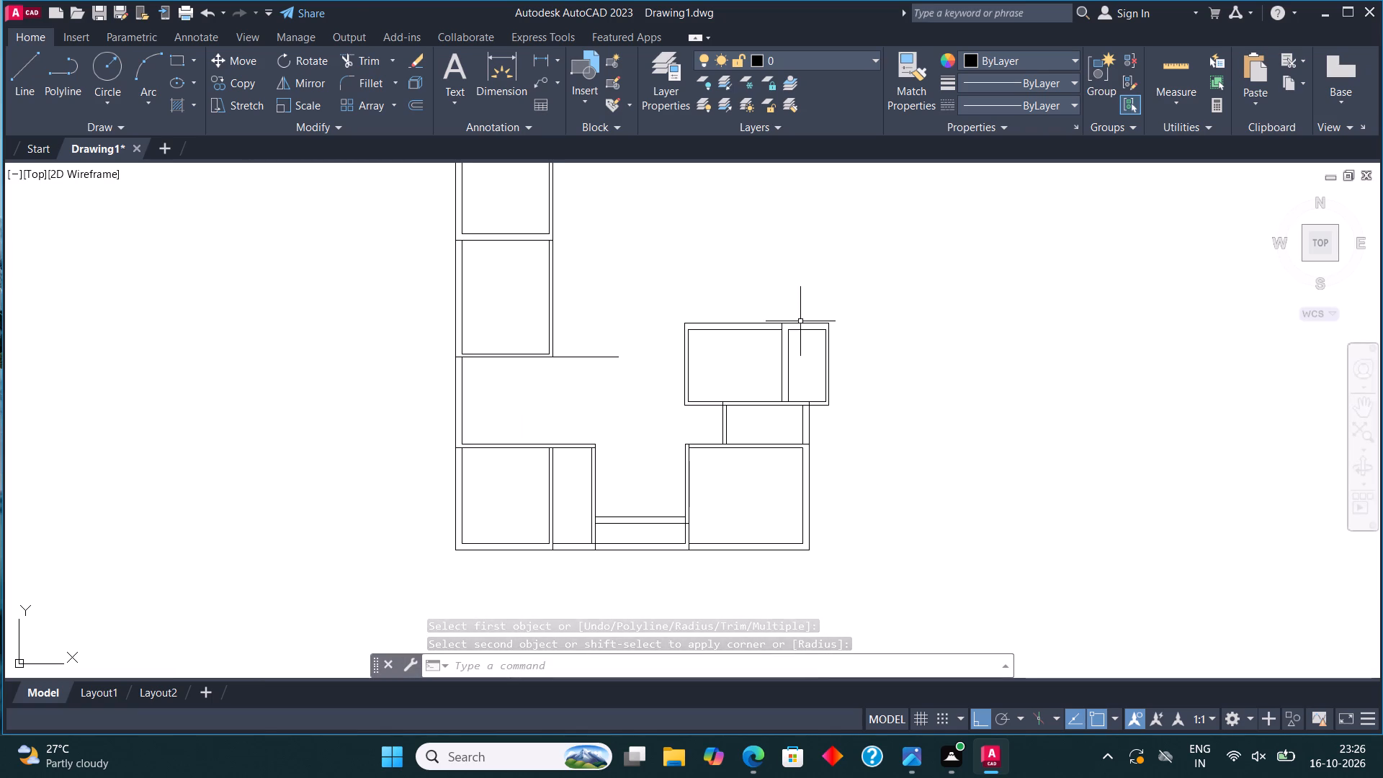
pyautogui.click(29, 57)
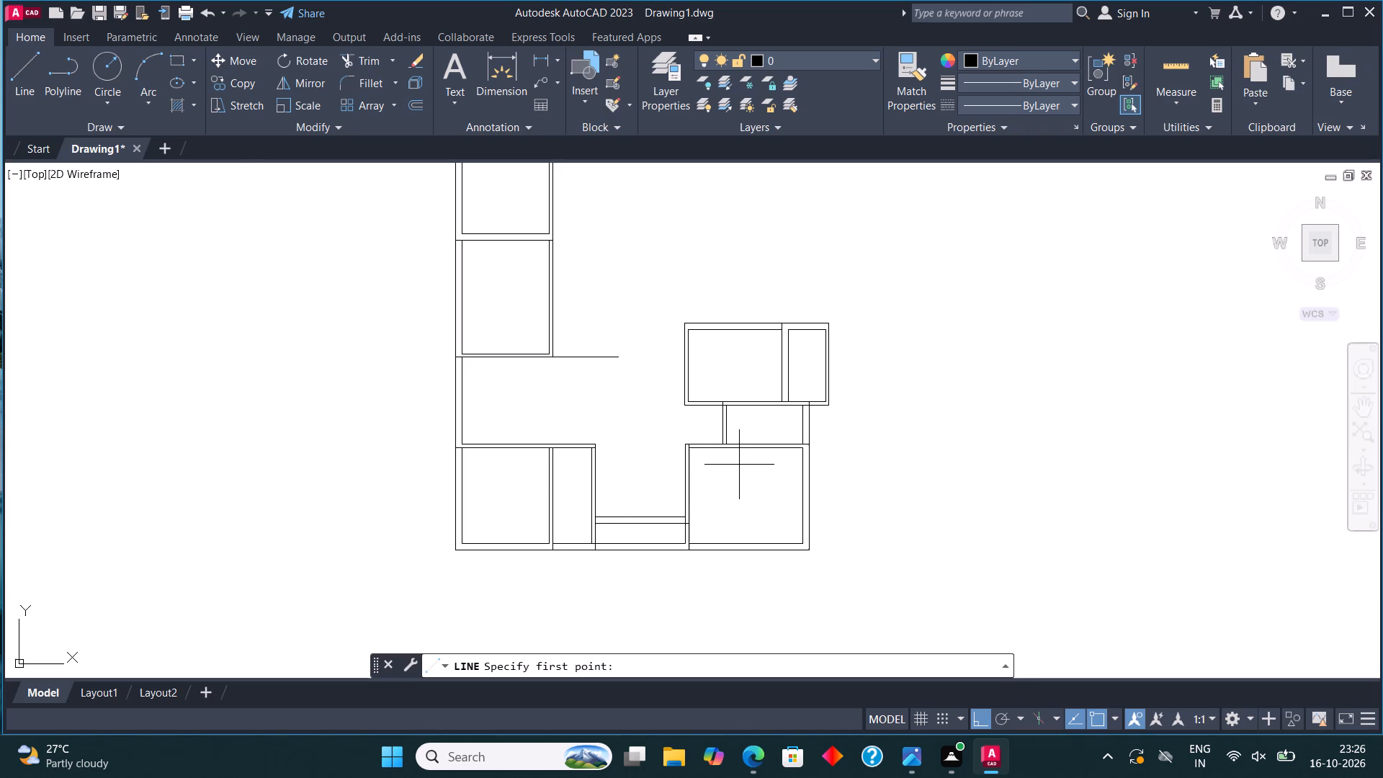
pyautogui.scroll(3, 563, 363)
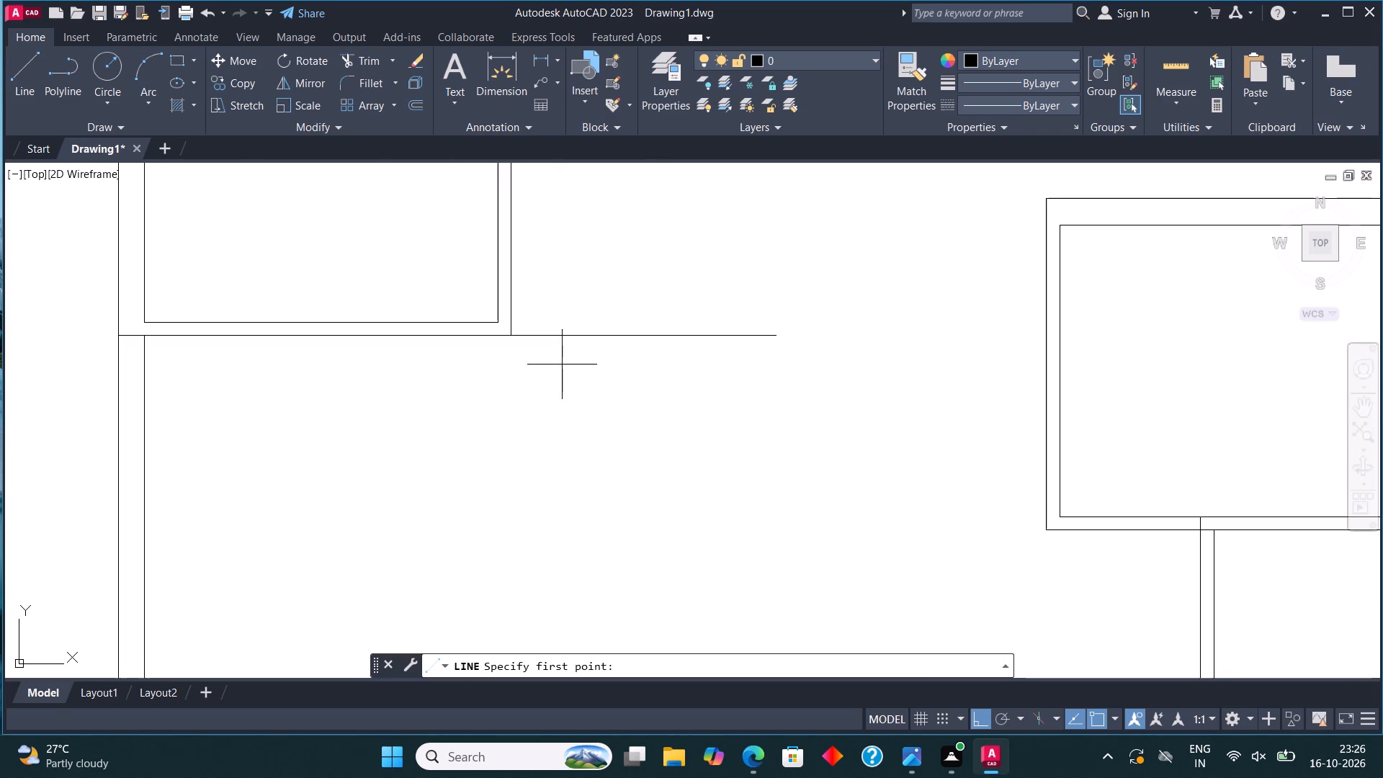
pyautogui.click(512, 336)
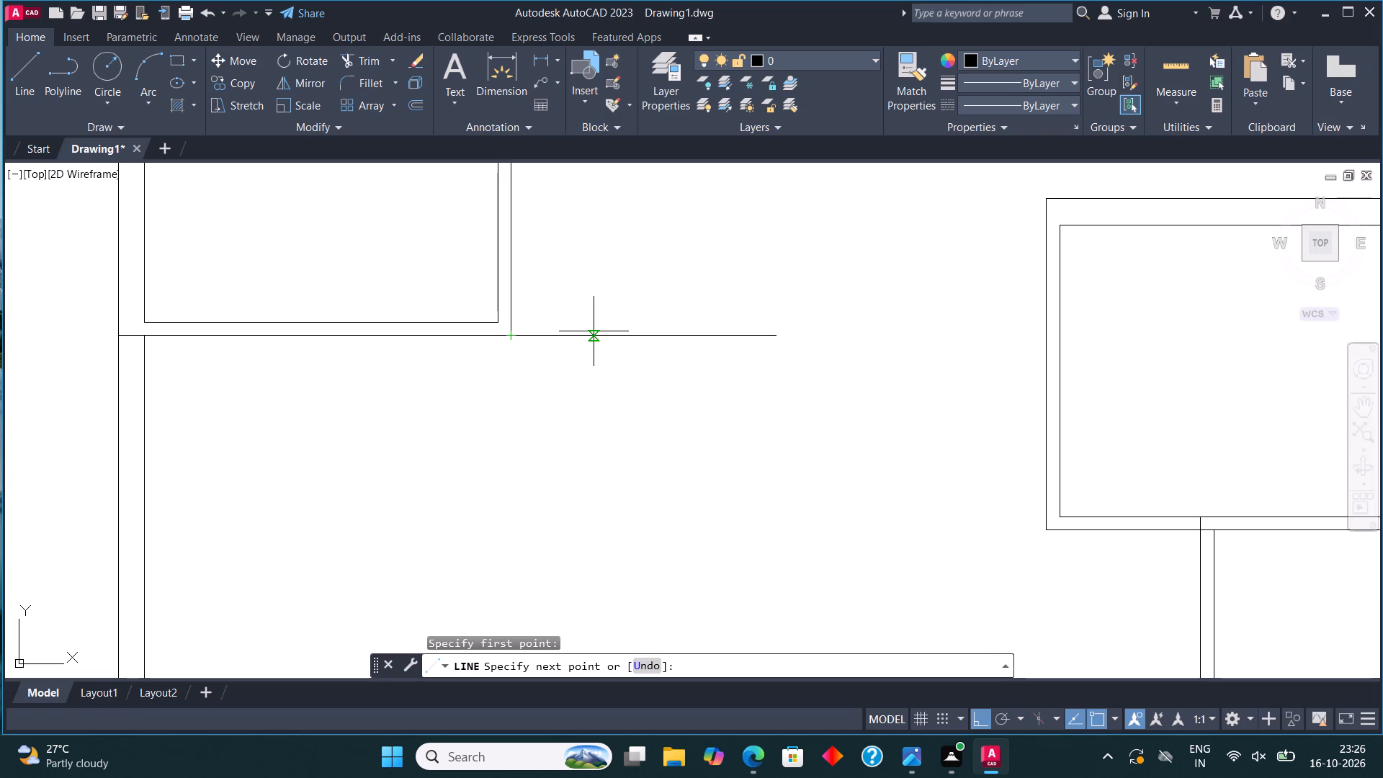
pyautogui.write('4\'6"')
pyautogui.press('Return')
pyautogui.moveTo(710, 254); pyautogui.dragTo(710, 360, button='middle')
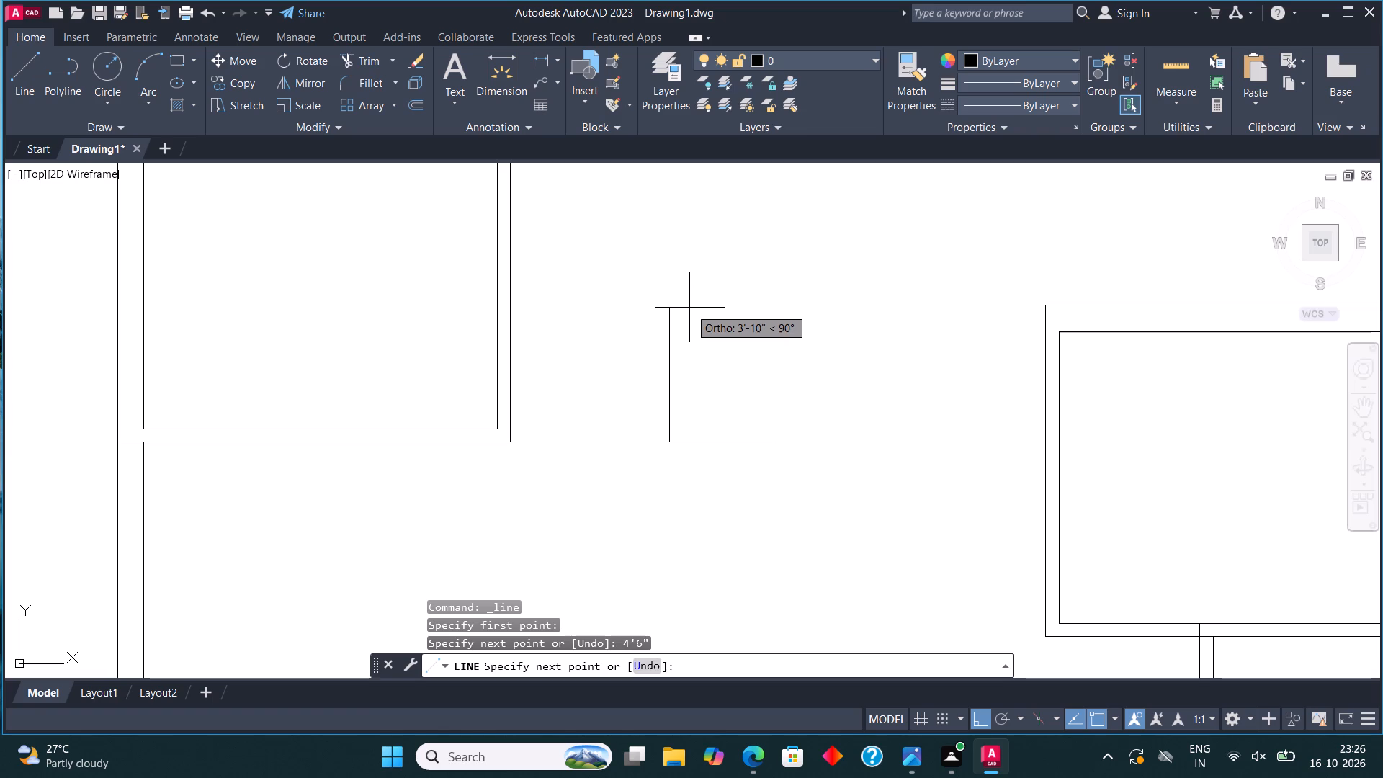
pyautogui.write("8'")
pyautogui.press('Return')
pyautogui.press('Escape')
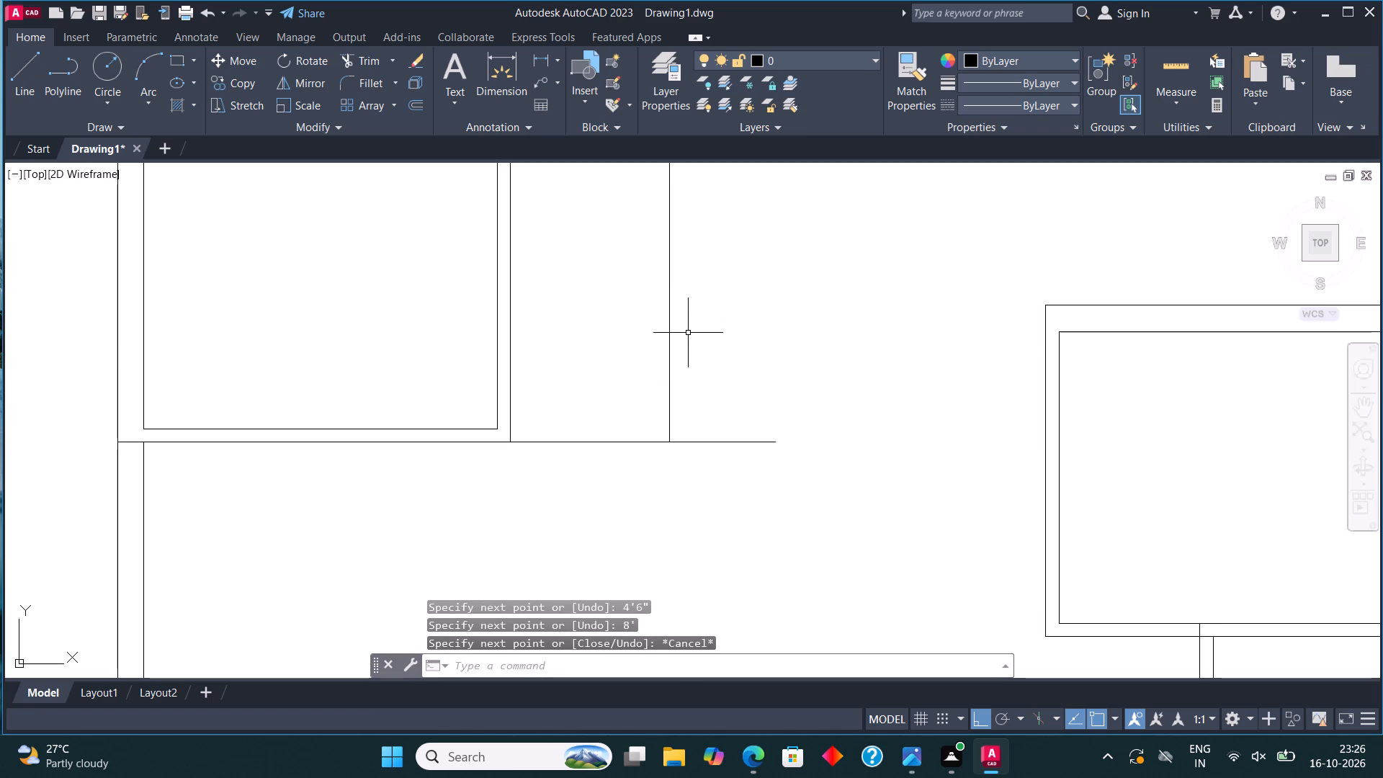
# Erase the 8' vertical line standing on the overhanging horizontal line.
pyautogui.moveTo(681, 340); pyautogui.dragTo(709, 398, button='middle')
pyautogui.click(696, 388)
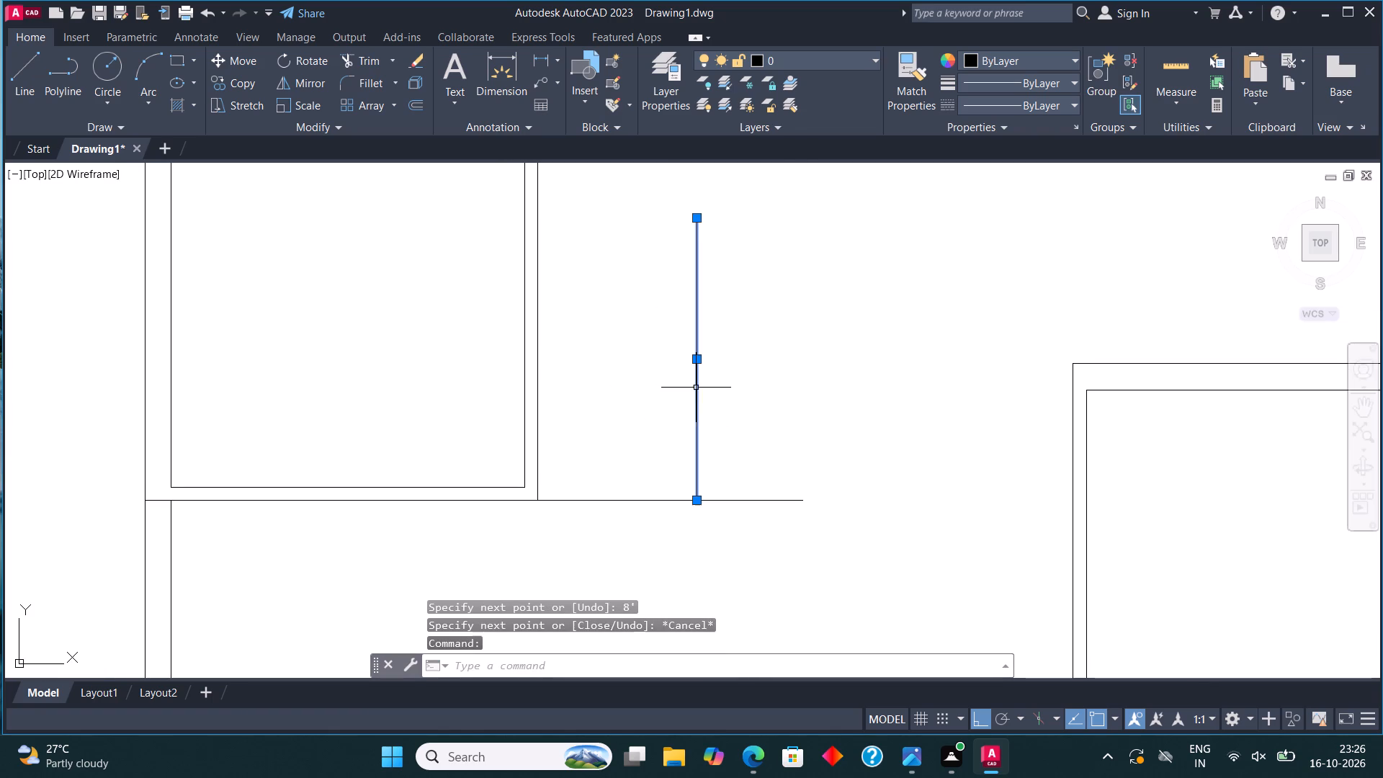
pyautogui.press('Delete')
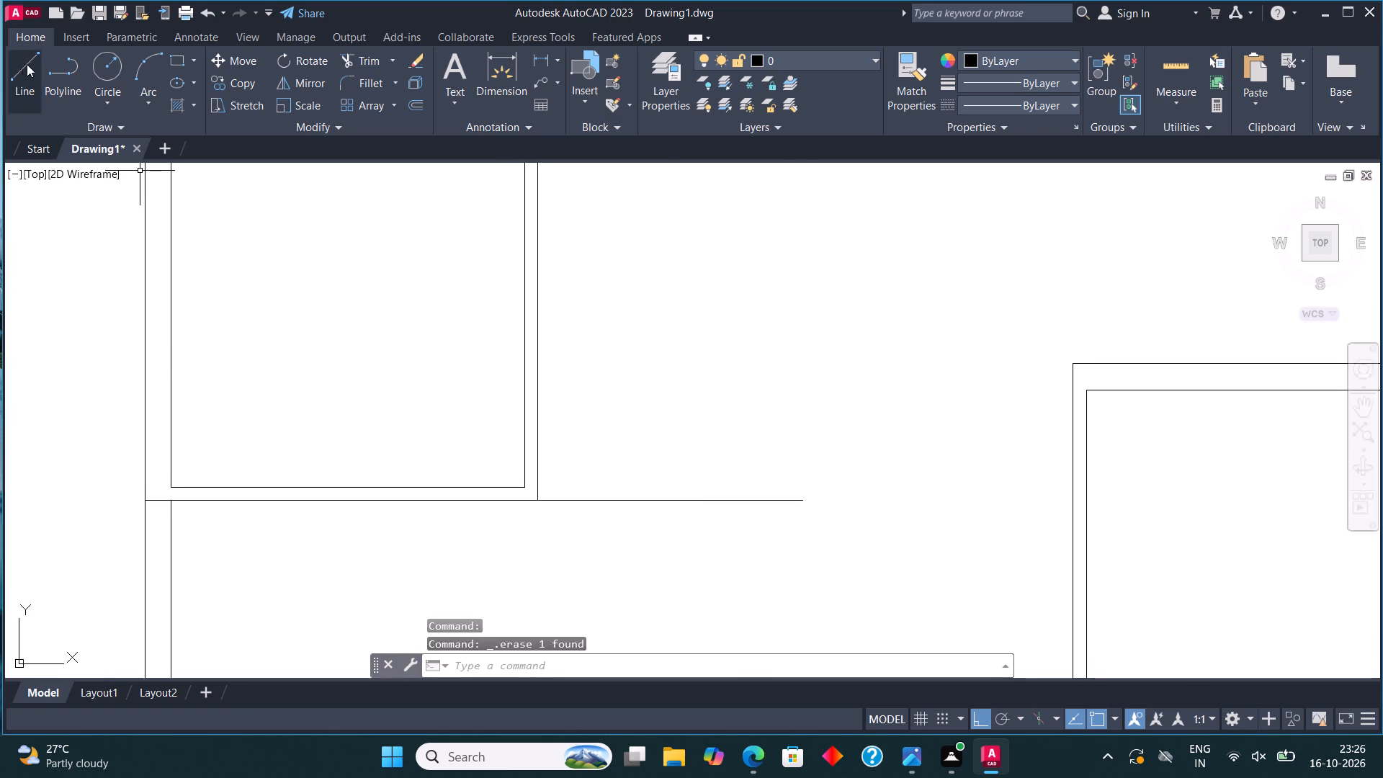
# From the left-column room's inner lower-right corner, draw lines across the wall, 4'6" right, 8' up, and back to the room's outer wall.
pyautogui.click(27, 64)
pyautogui.click(520, 493)
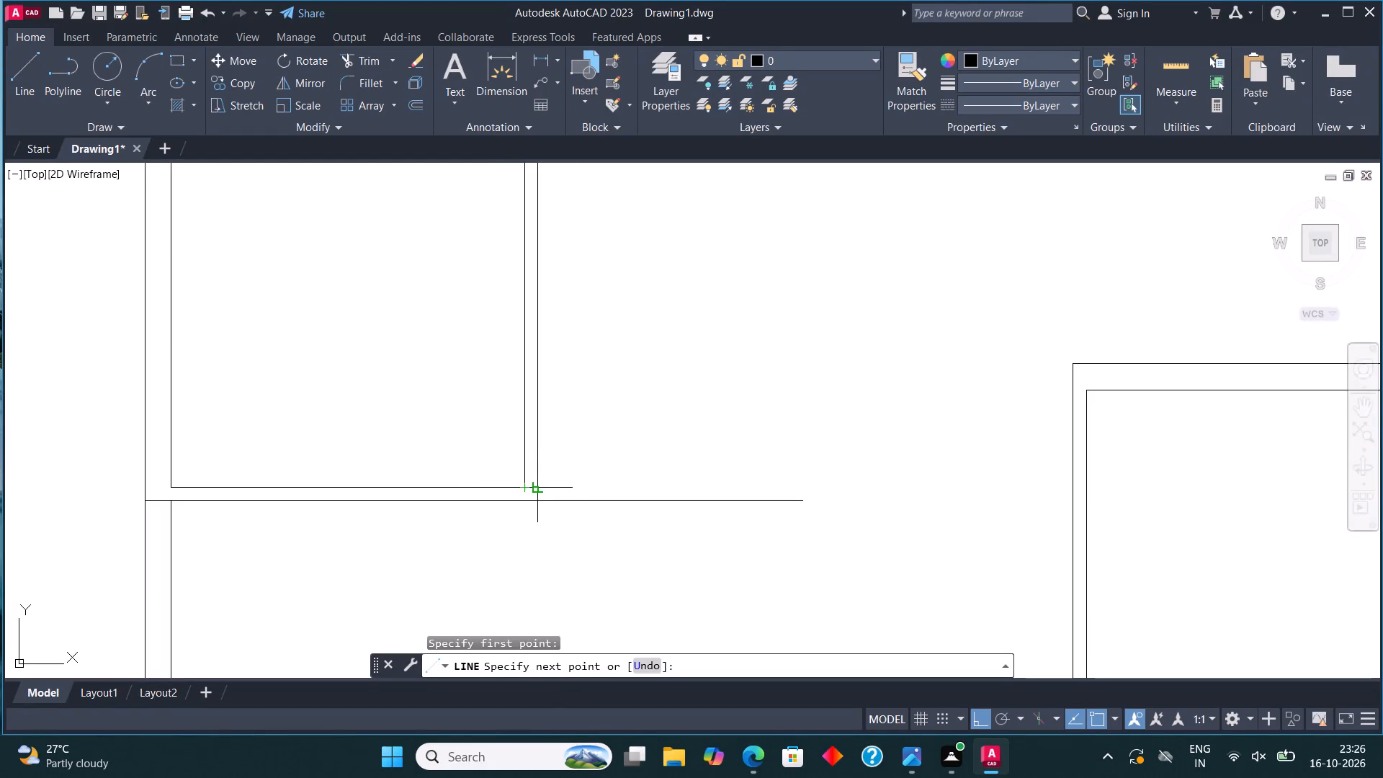
pyautogui.click(542, 489)
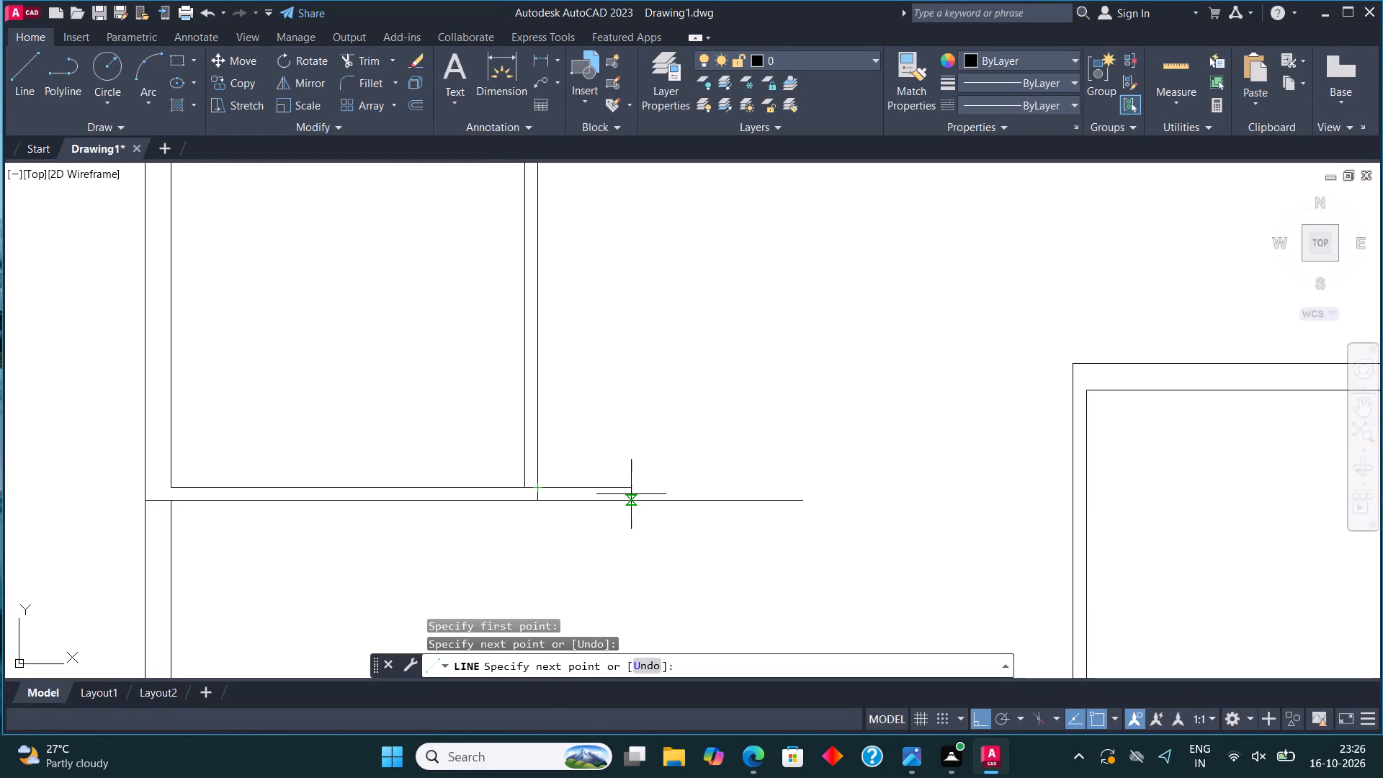
pyautogui.write('4\'6"')
pyautogui.press('Return')
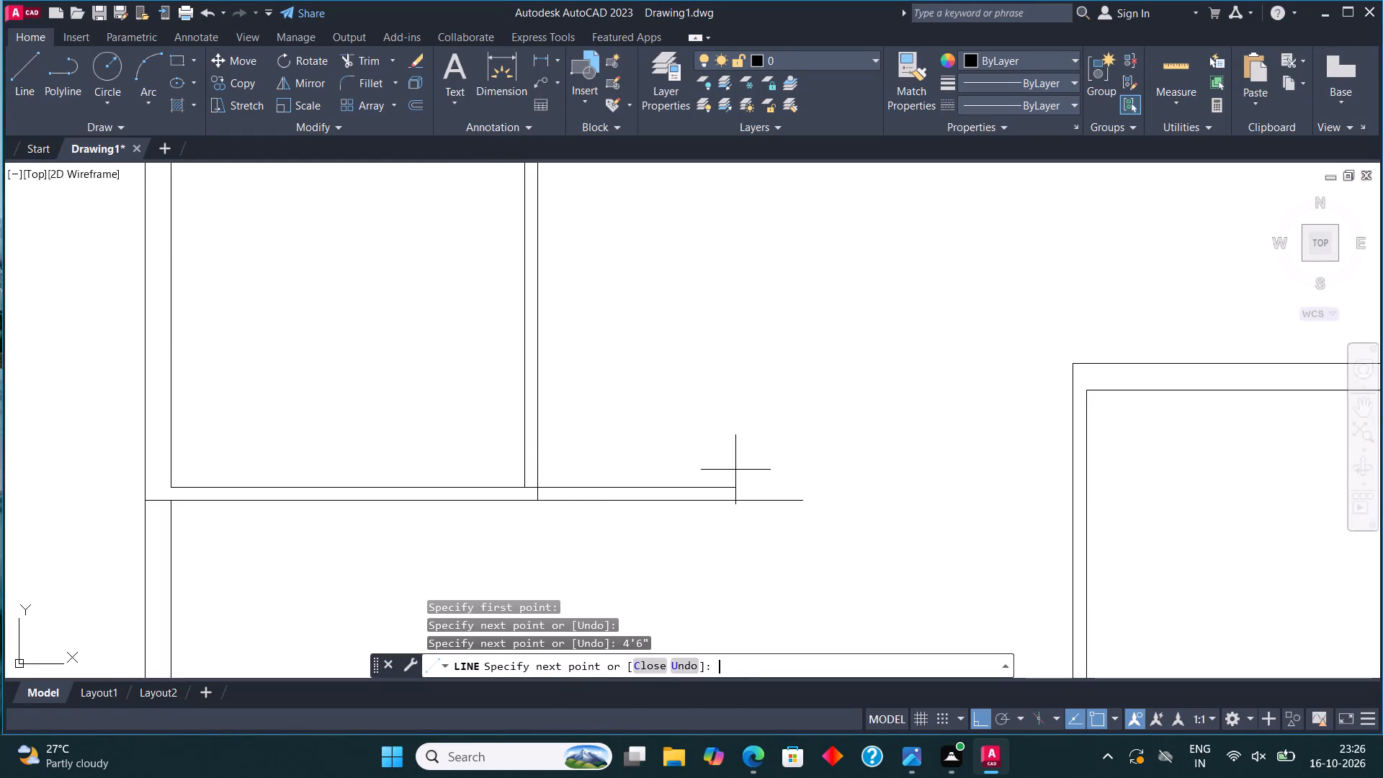
pyautogui.write("8'")
pyautogui.press('Return')
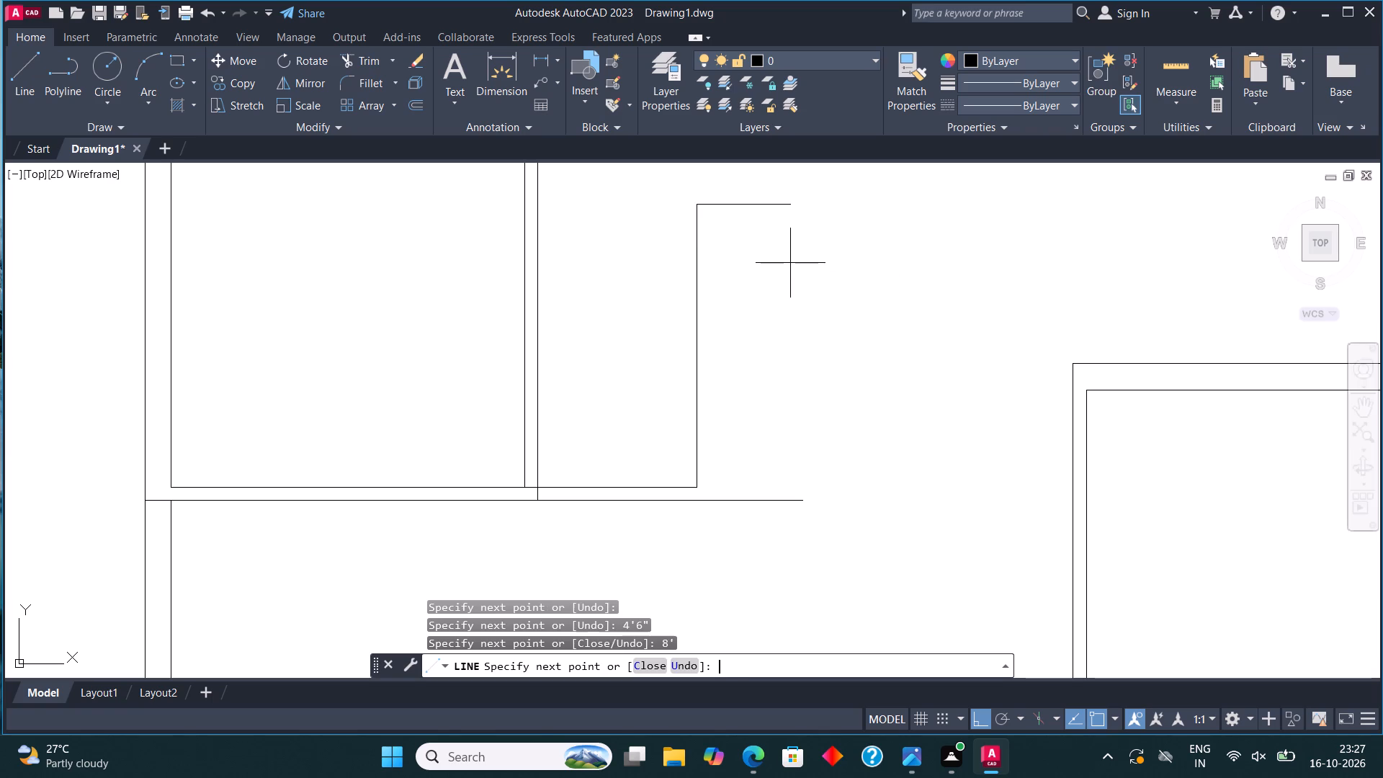
pyautogui.click(540, 202)
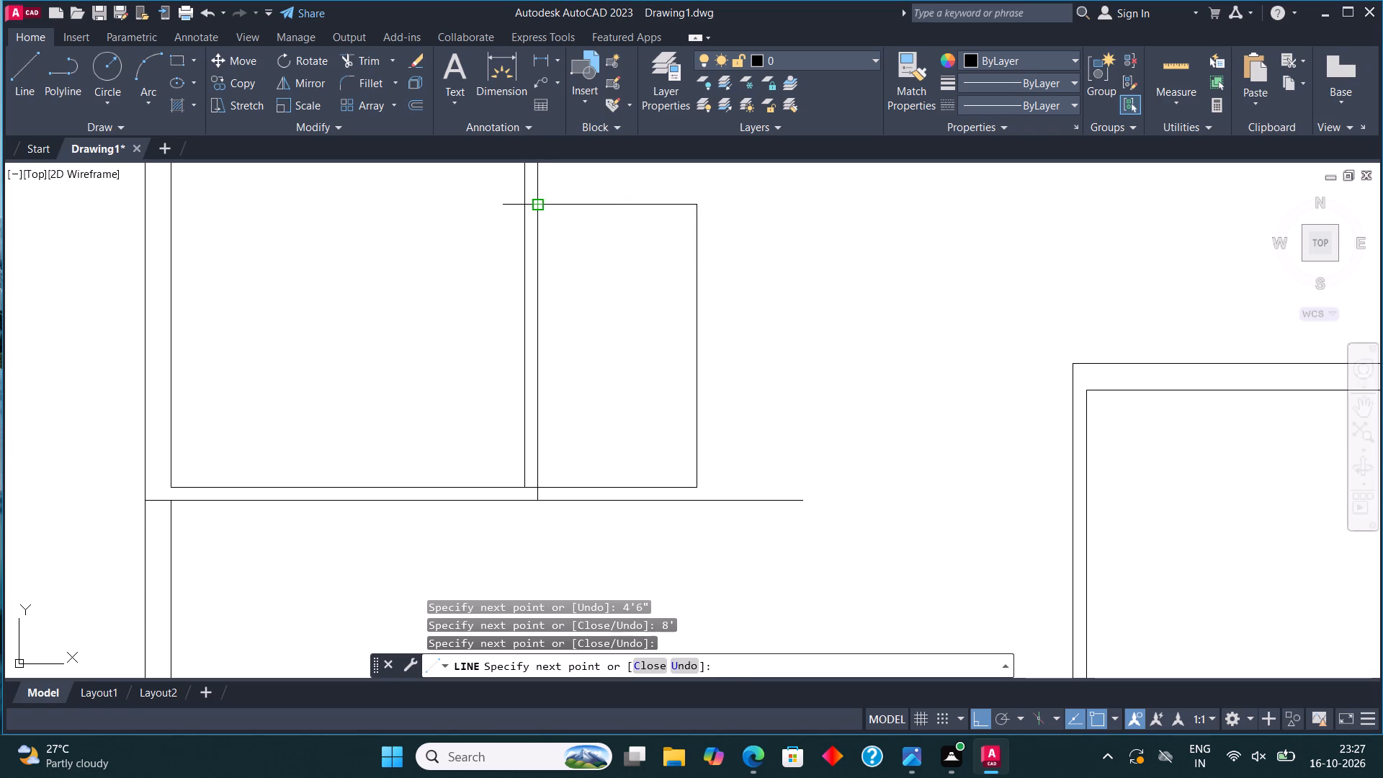
pyautogui.press('Escape')
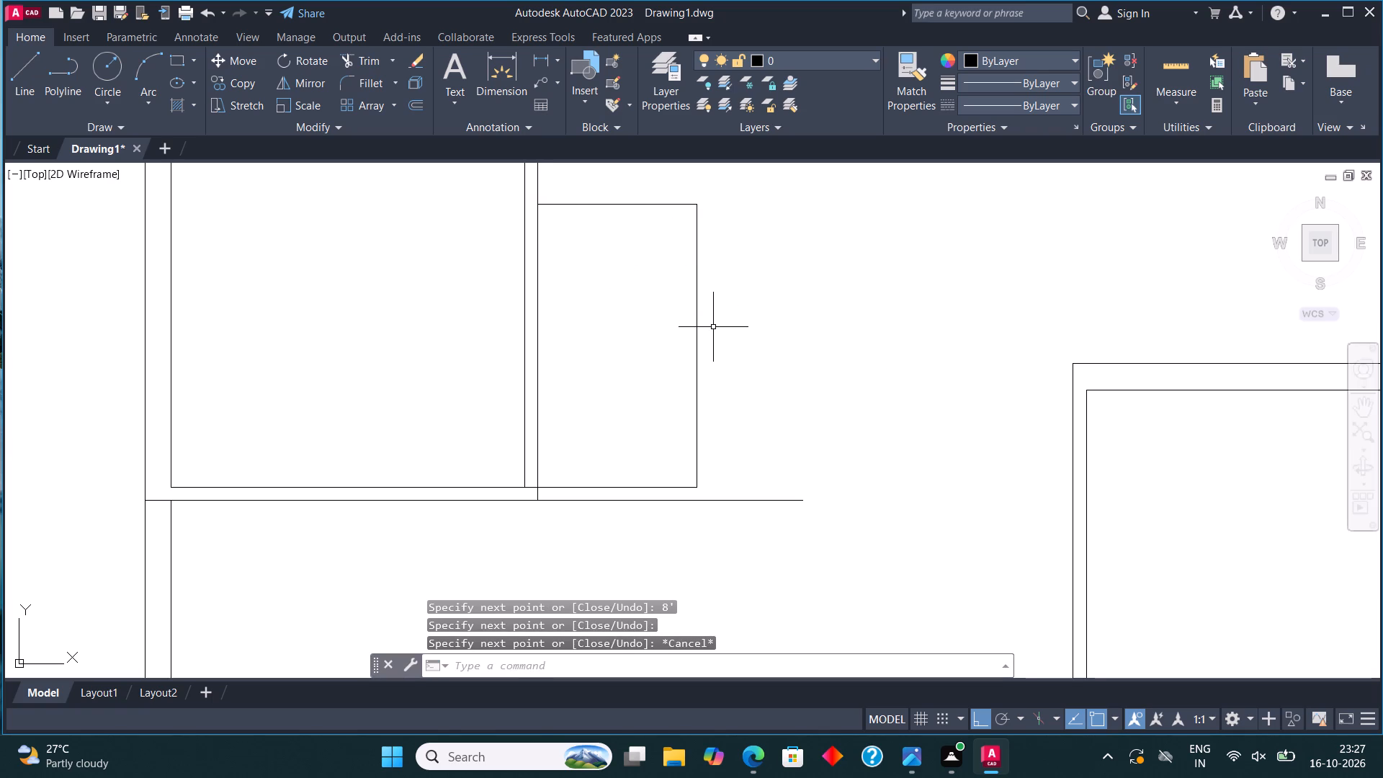
# Offset the 4'6" by 8' space's right line 9" inward and its top line 9" upward.
pyautogui.click(712, 380)
pyautogui.moveTo(703, 375); pyautogui.dragTo(697, 369)
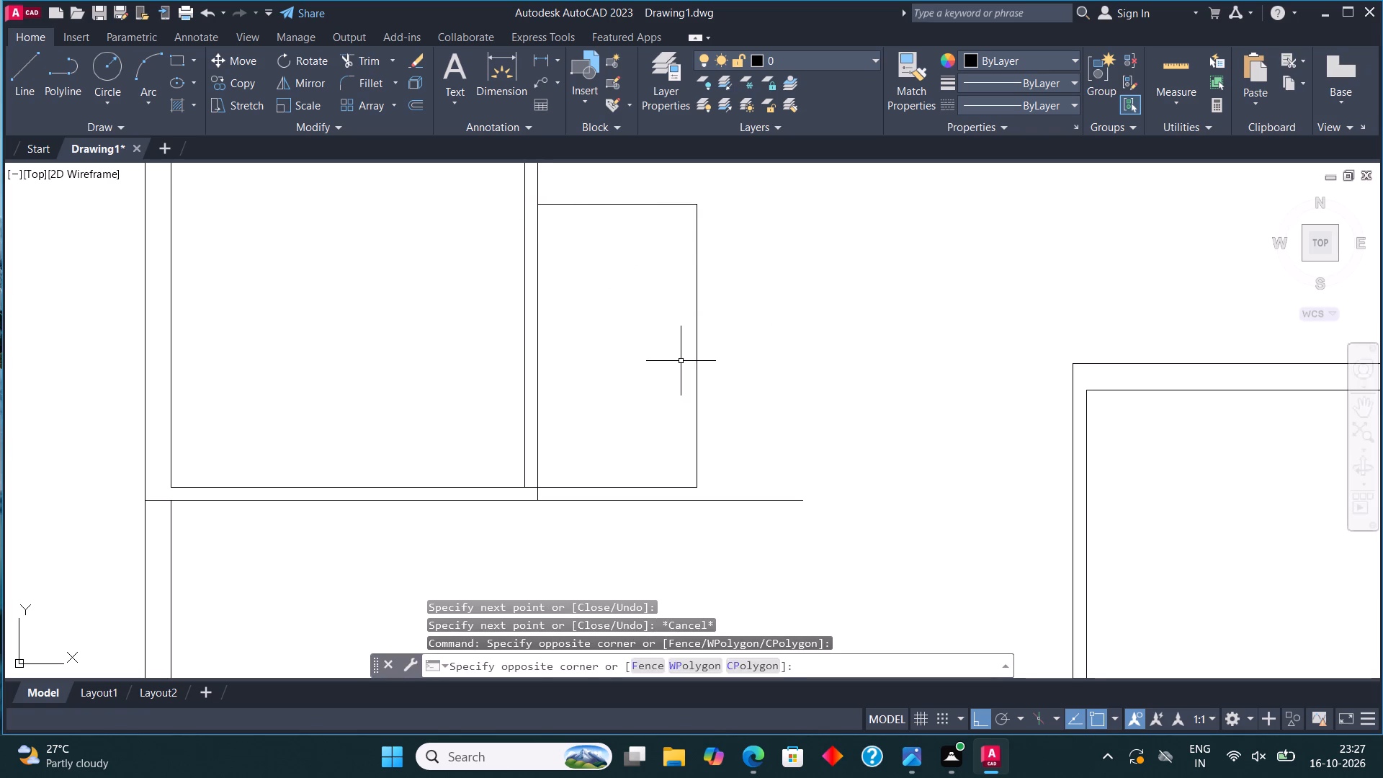
pyautogui.click(681, 361)
pyautogui.click(708, 367)
pyautogui.moveTo(711, 388); pyautogui.dragTo(693, 375)
pyautogui.click(659, 349)
pyautogui.click(418, 101)
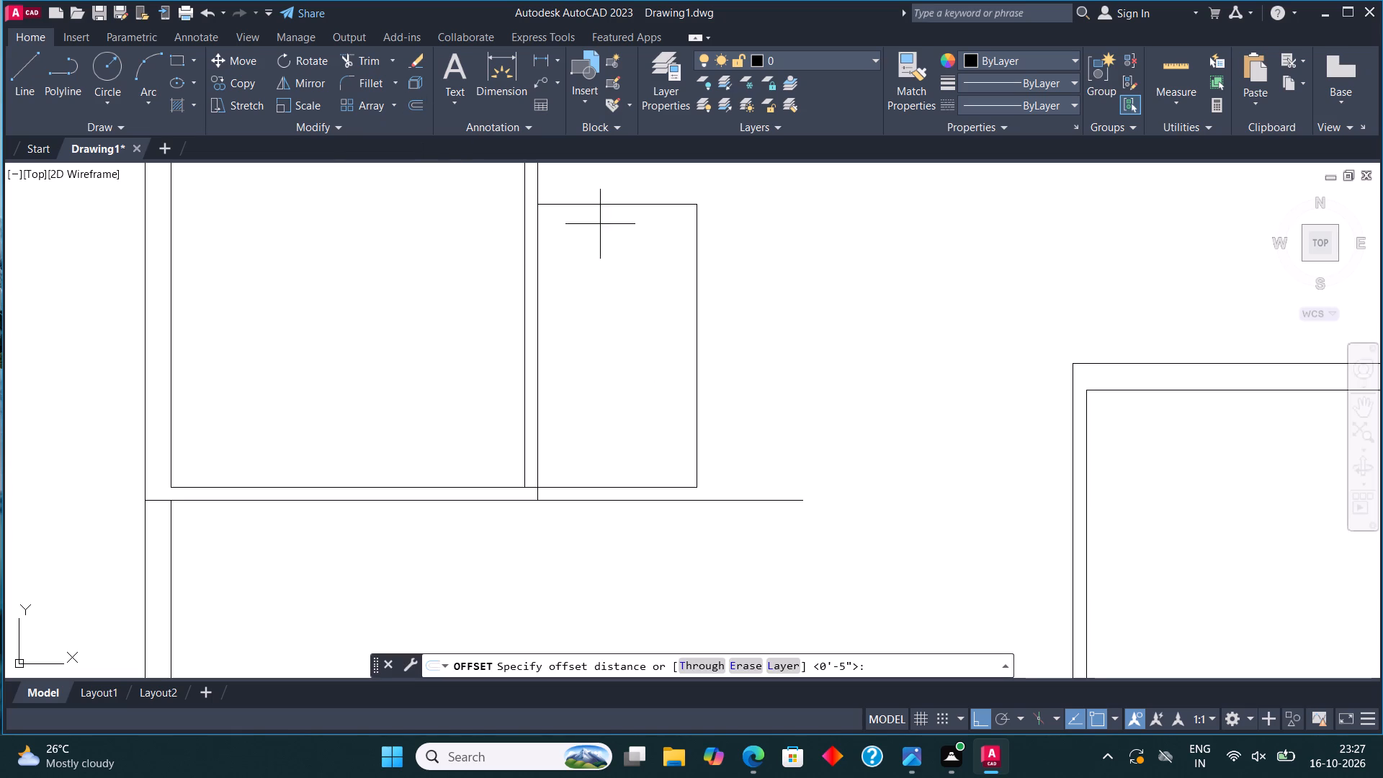
pyautogui.click(695, 354)
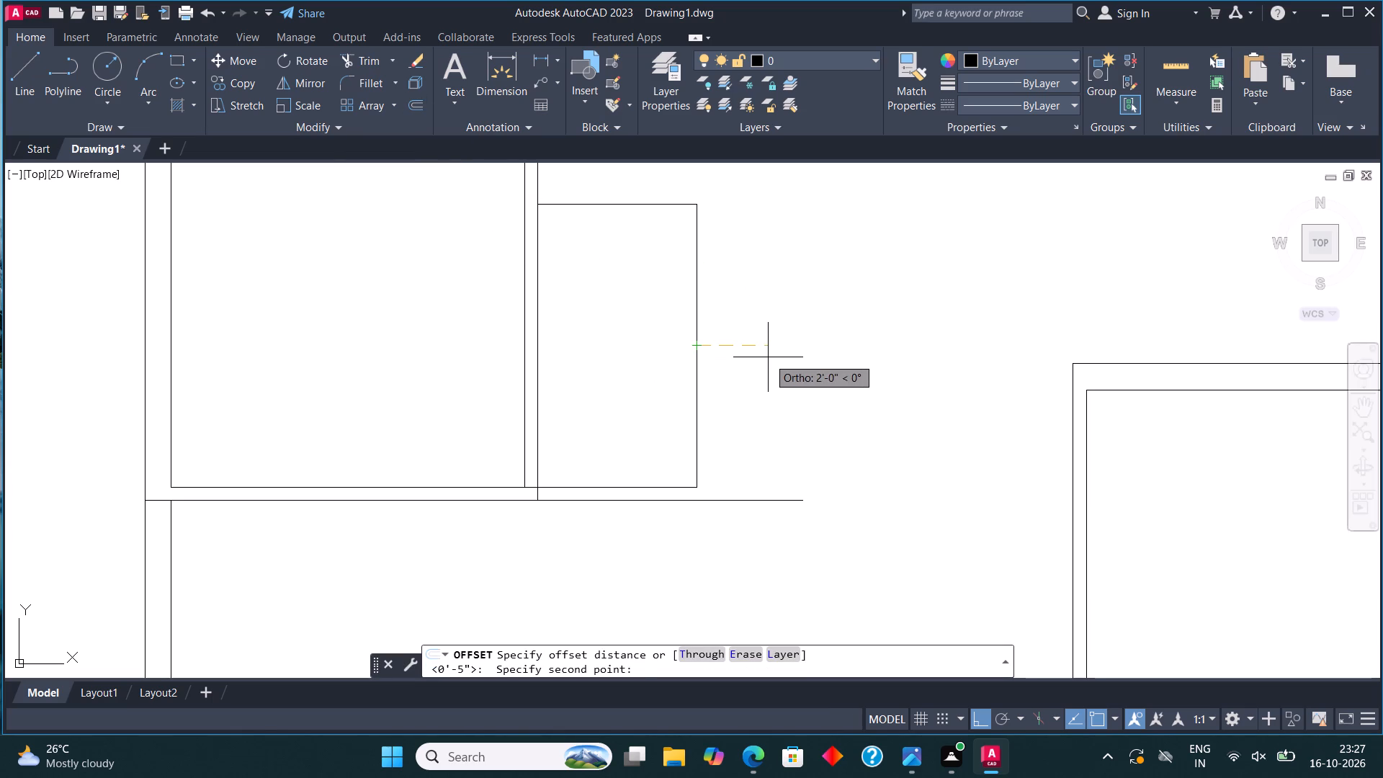
pyautogui.write('10')
pyautogui.press('BackSpace')
pyautogui.press('BackSpace')
pyautogui.write('9"')
pyautogui.press('Return')
pyautogui.click(768, 357)
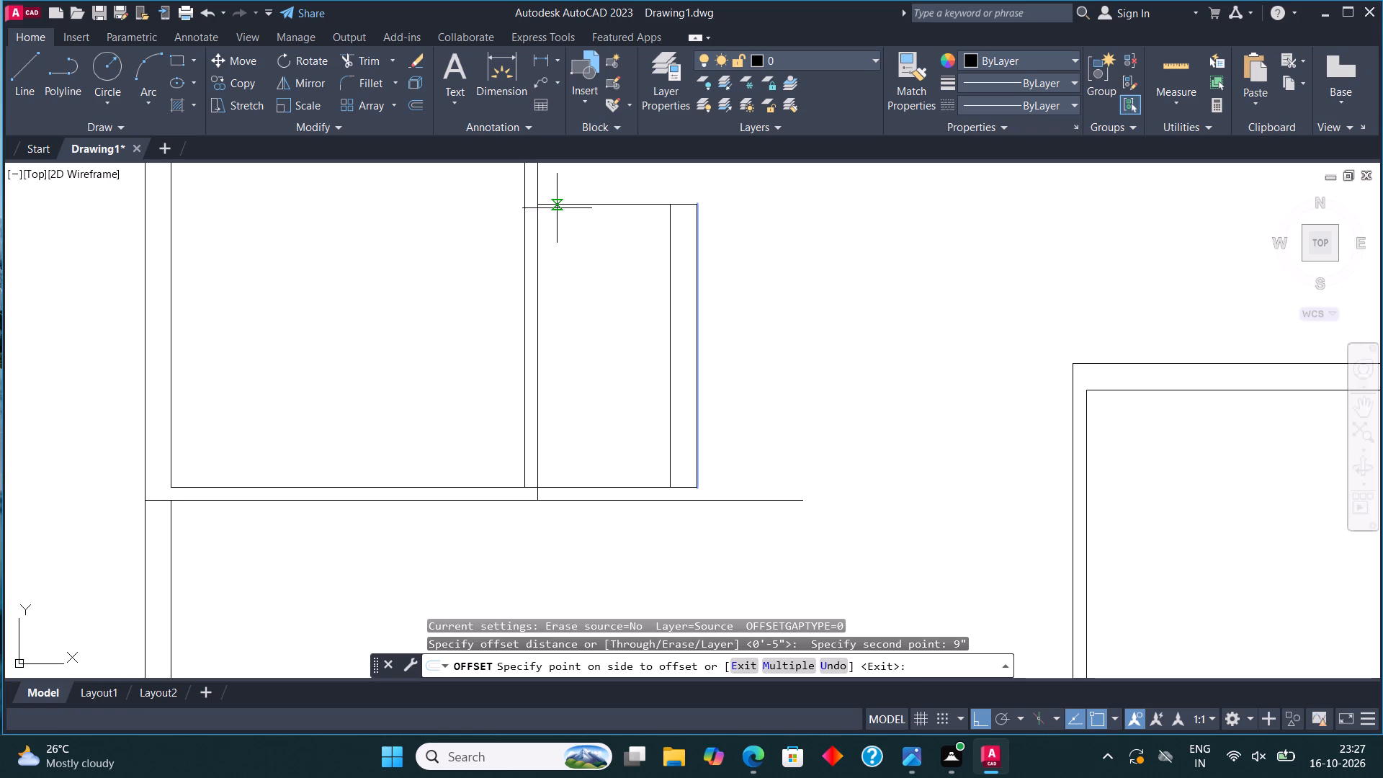
pyautogui.click(577, 204)
pyautogui.click(598, 204)
pyautogui.click(600, 189)
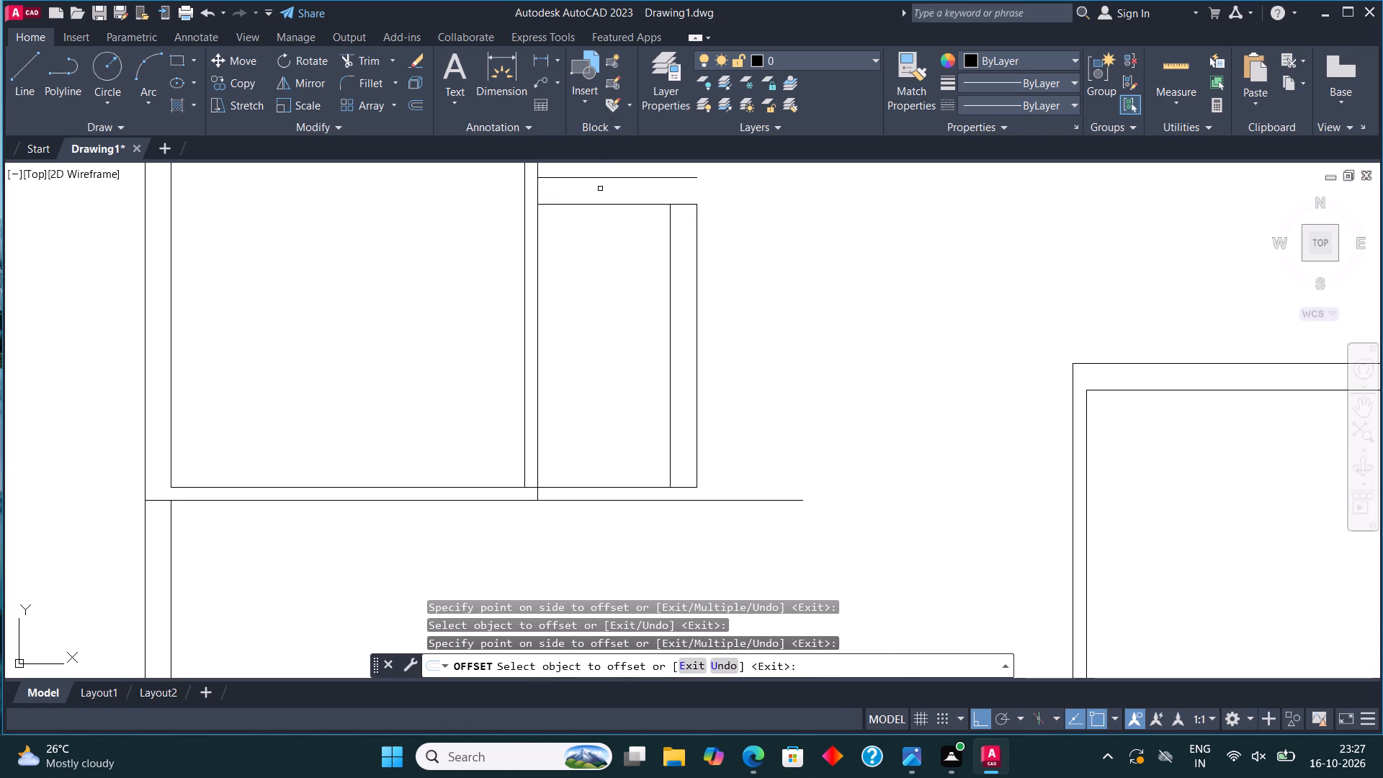
# Fillet the small space's outer top and right lines into a corner, and trim the overlapping inner lines there.
pyautogui.click(371, 74)
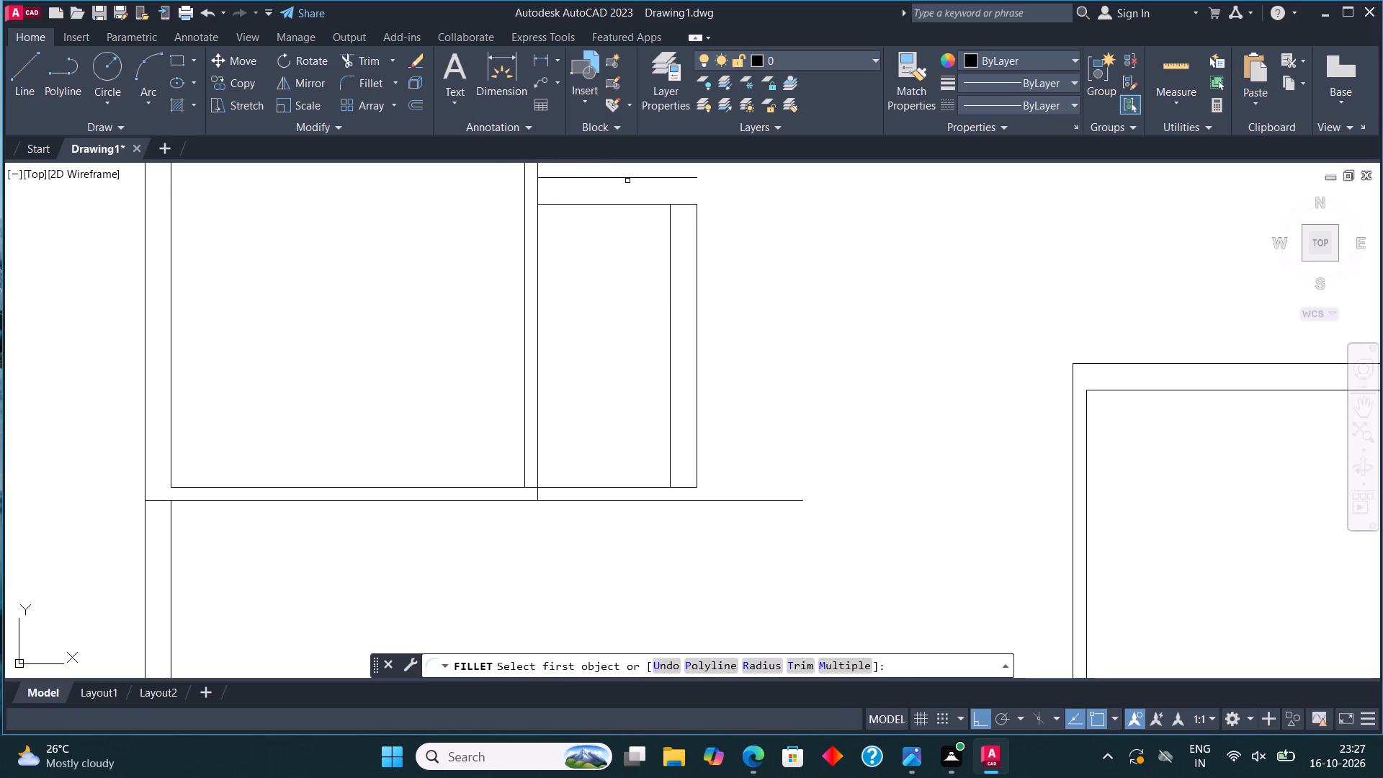
pyautogui.click(627, 179)
pyautogui.click(694, 251)
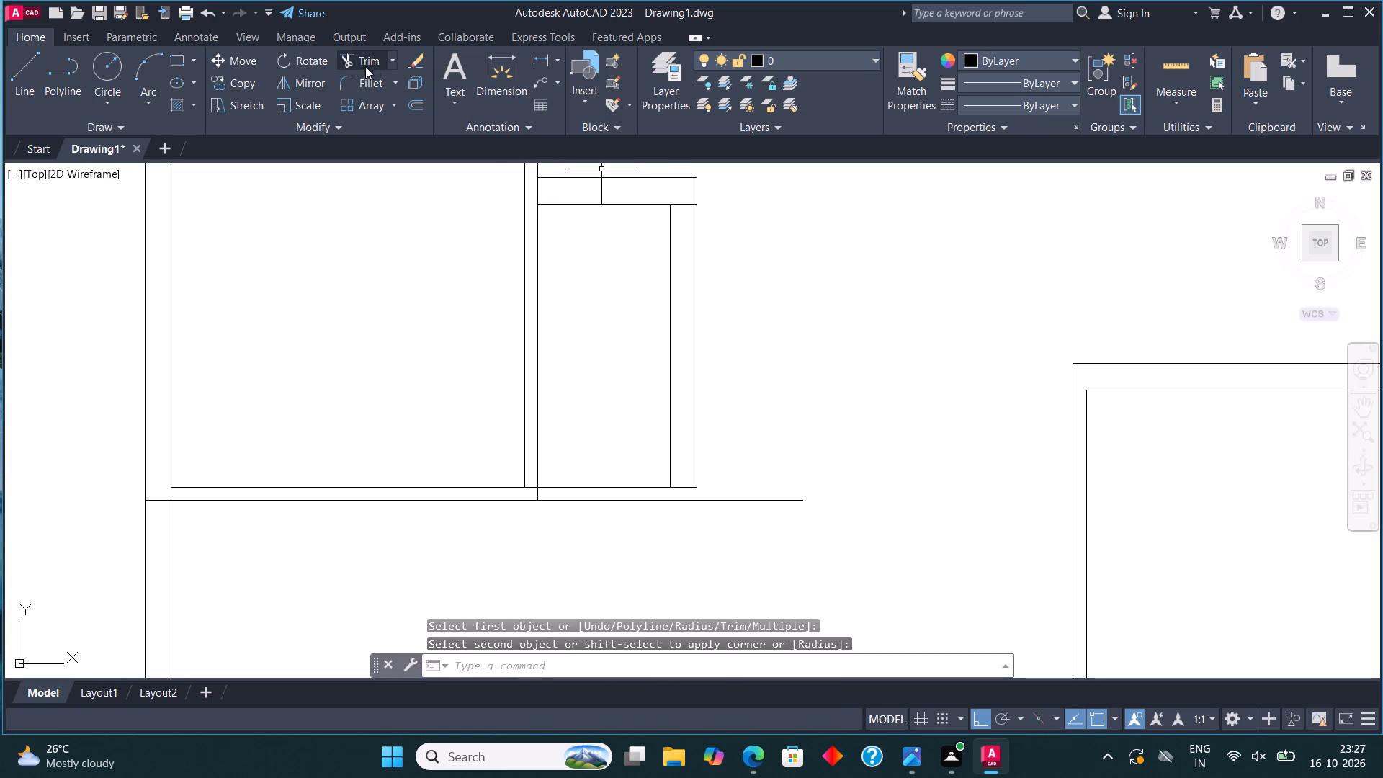
pyautogui.click(360, 58)
pyautogui.click(686, 195)
pyautogui.click(677, 238)
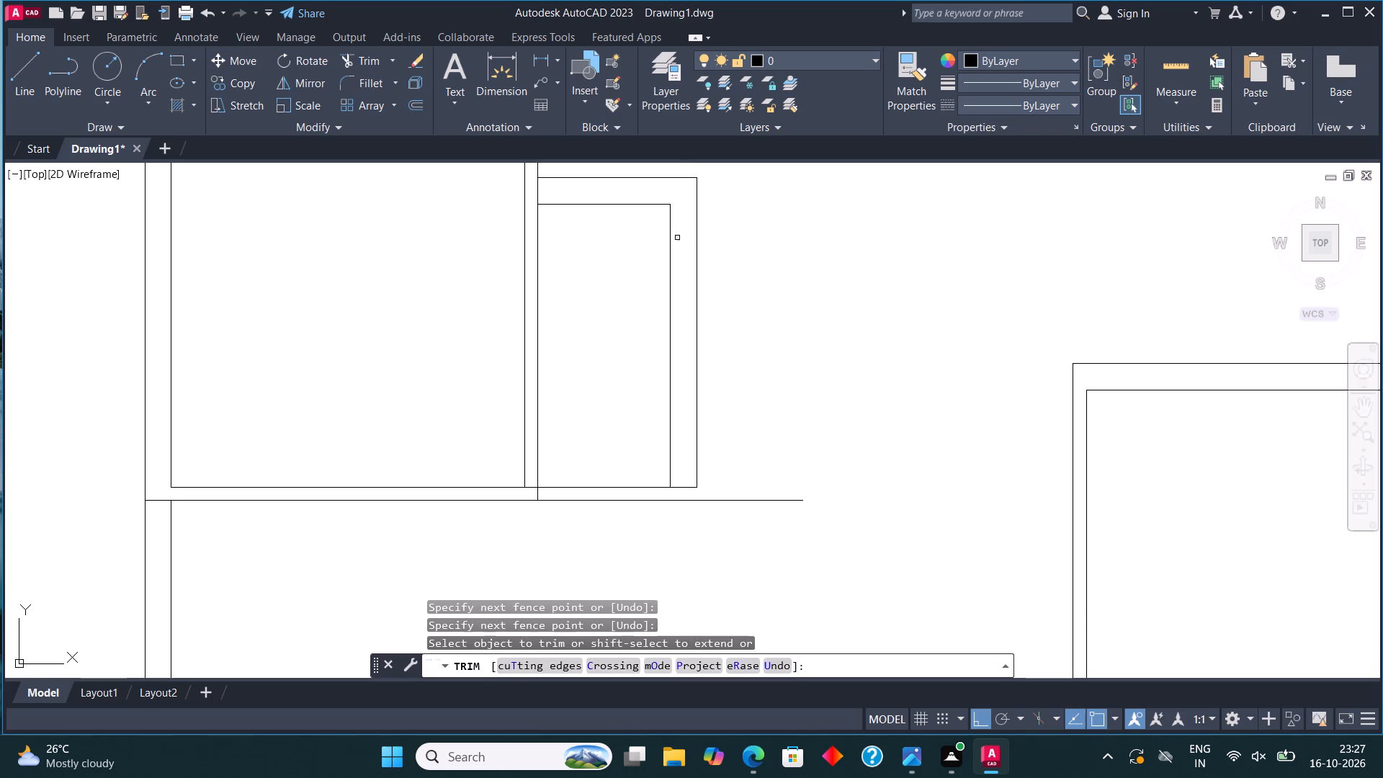
# Fillet the small space's outer right line with the overhanging horizontal line below it.
pyautogui.moveTo(706, 291); pyautogui.dragTo(685, 280, button='middle')
pyautogui.click(372, 86)
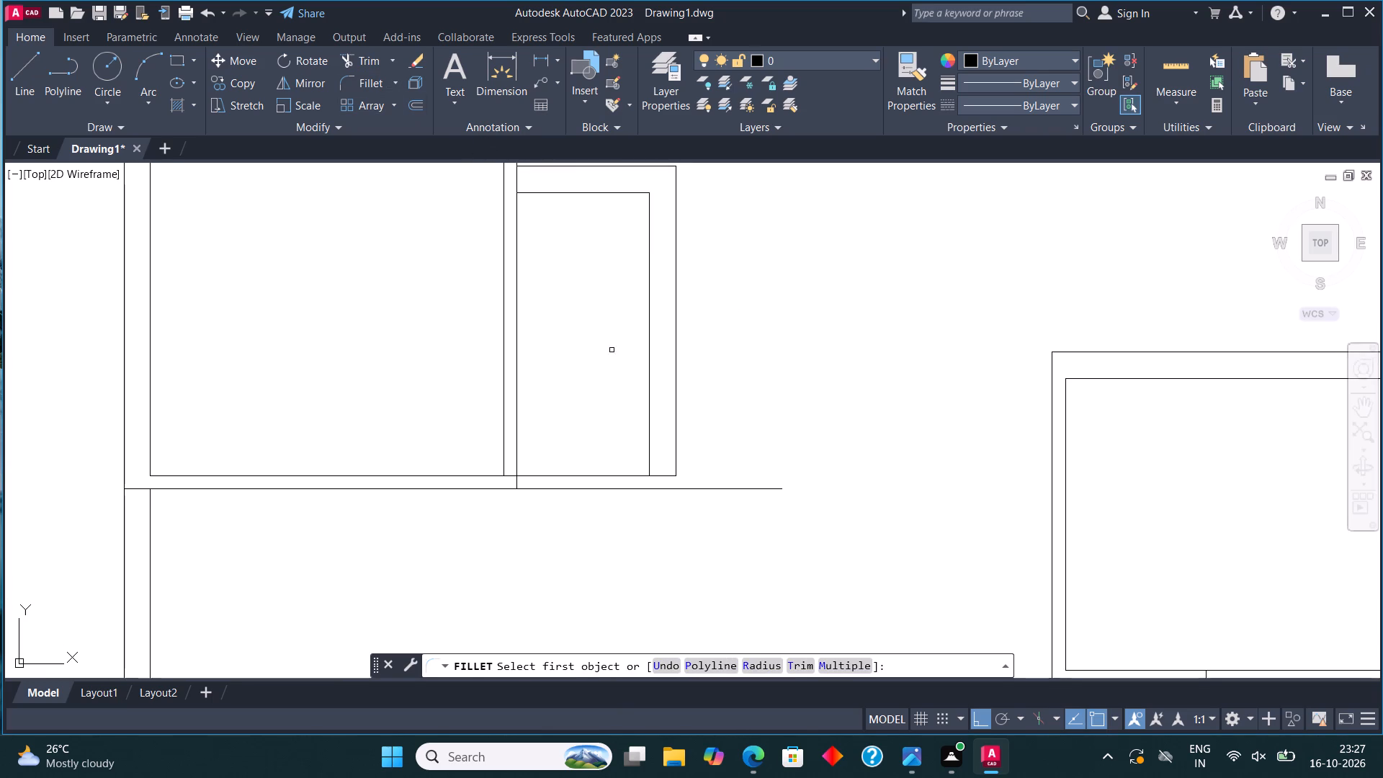
pyautogui.click(632, 488)
pyautogui.click(675, 443)
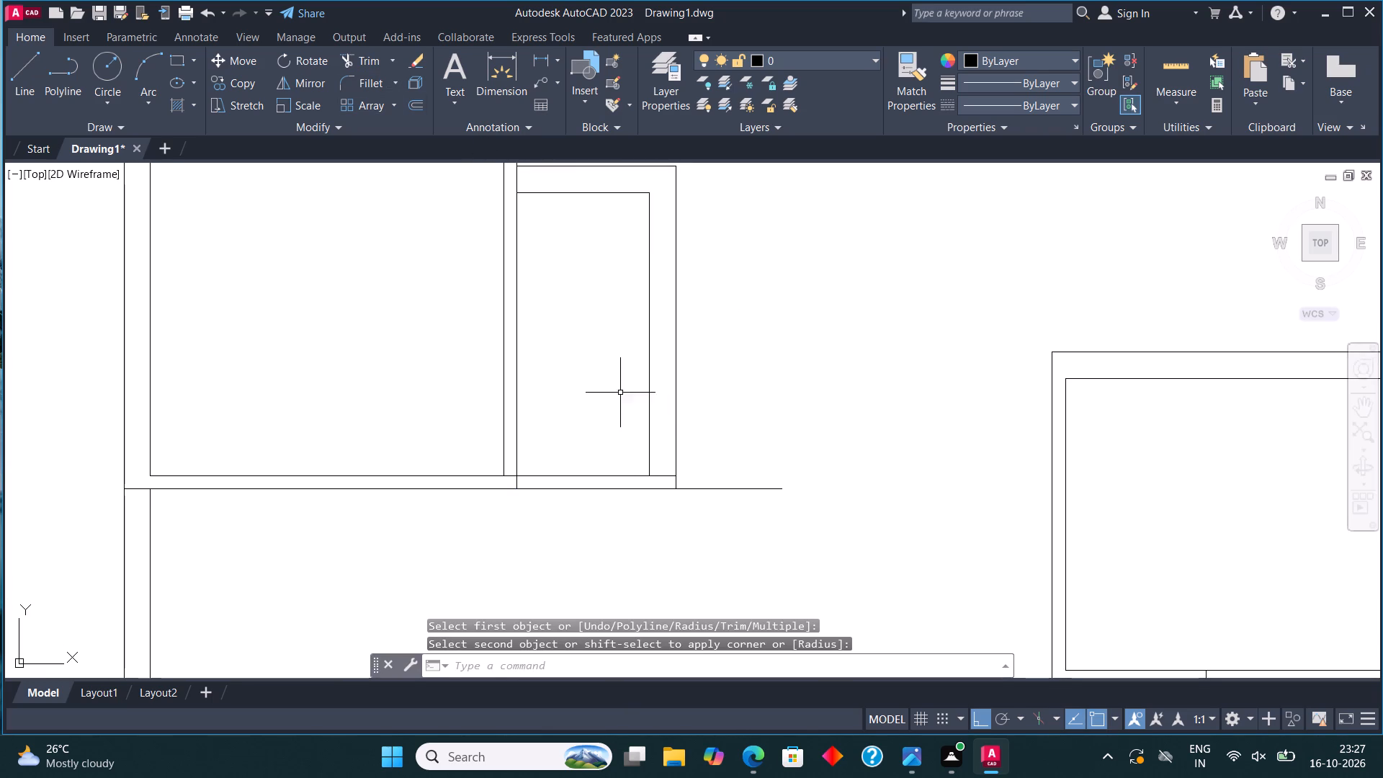
# Trim the bottom line's overhang, the inner line's end inside the wall, and the stub below the partition wall.
pyautogui.click(370, 55)
pyautogui.moveTo(723, 552); pyautogui.dragTo(719, 528)
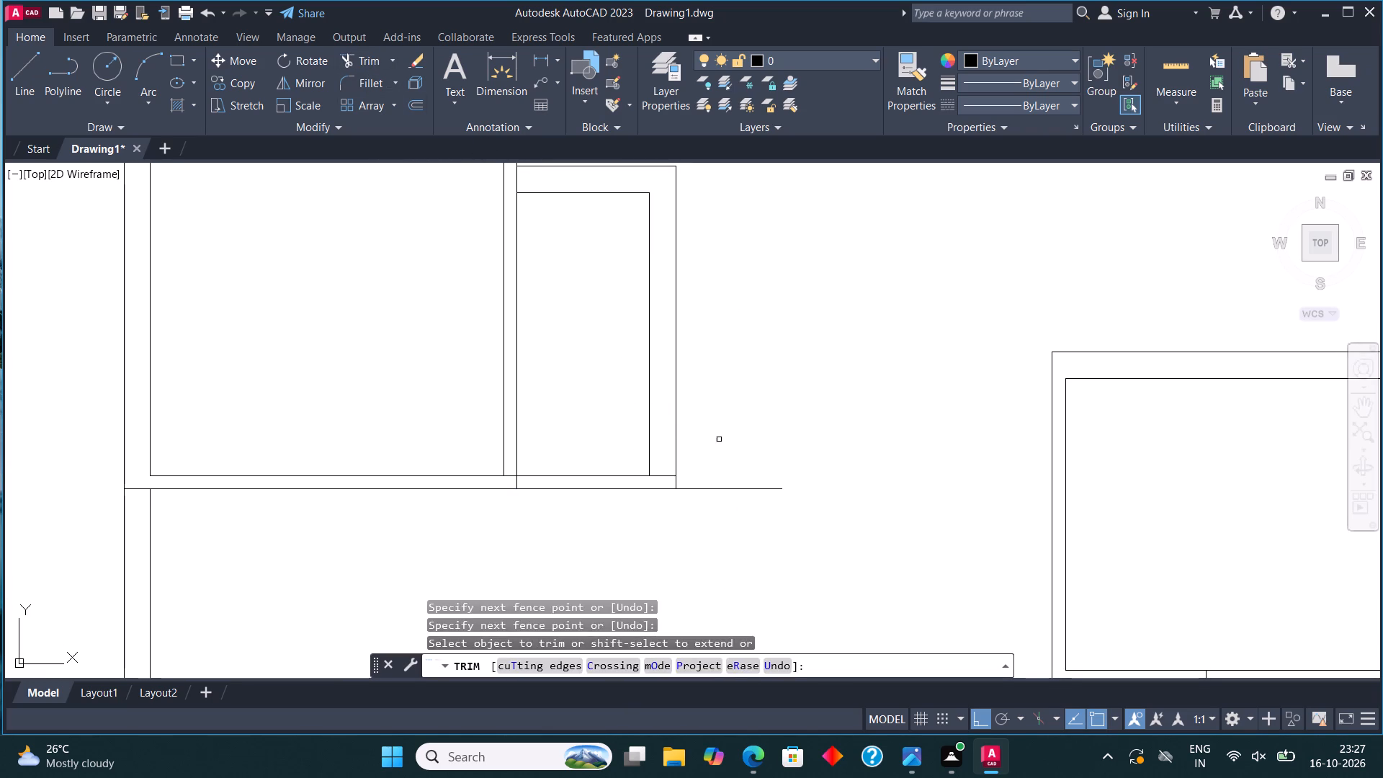
pyautogui.click(719, 439)
pyautogui.click(707, 542)
pyautogui.click(664, 475)
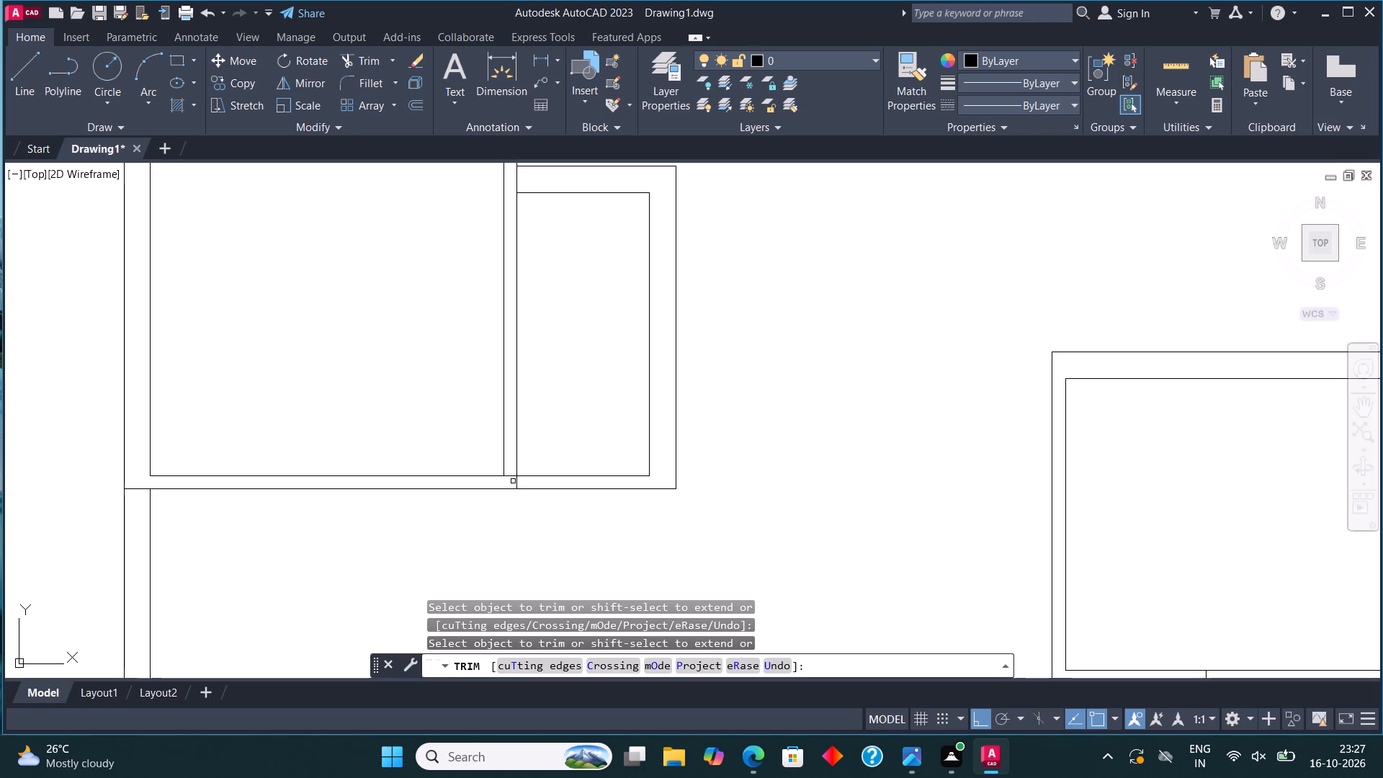
pyautogui.click(516, 482)
pyautogui.scroll(-1, 740, 452)
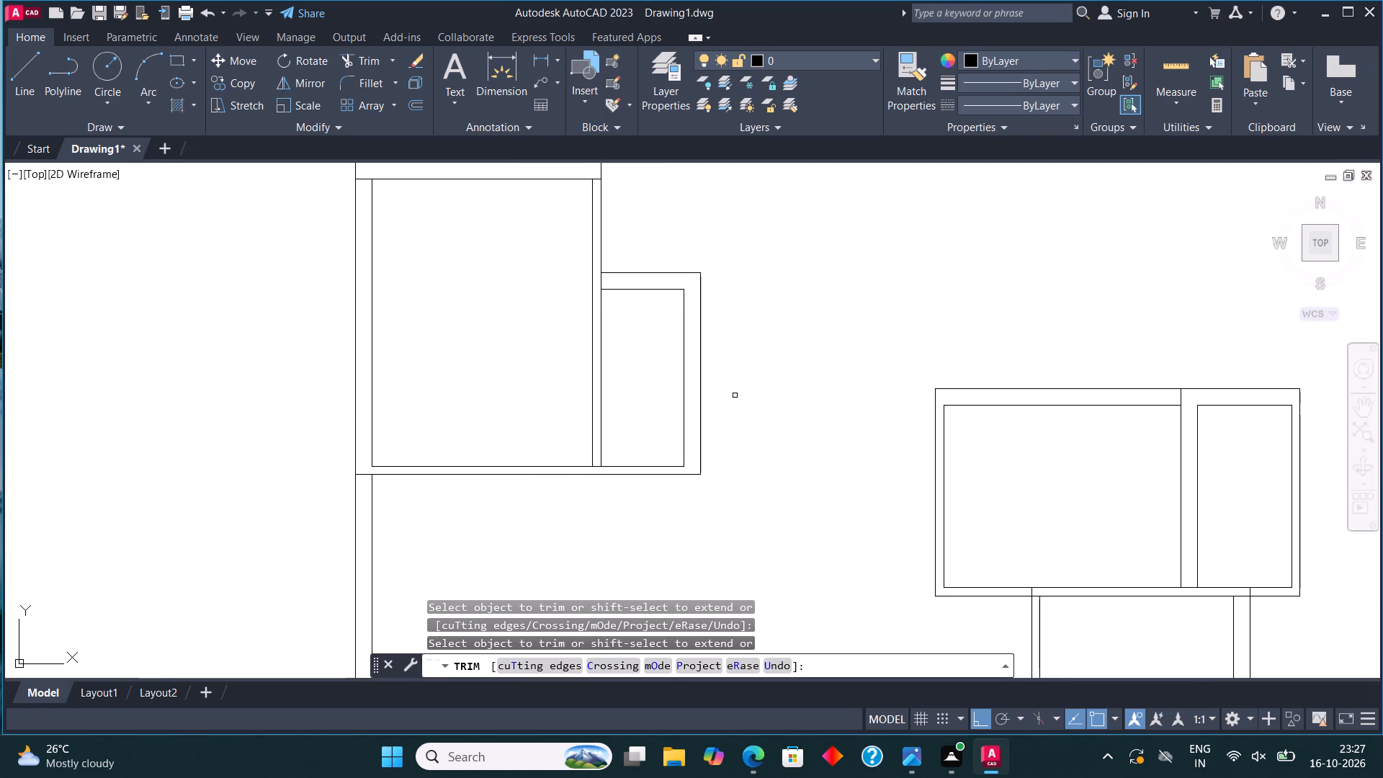
pyautogui.moveTo(718, 382); pyautogui.dragTo(719, 477, button='middle')
pyautogui.press('Escape')
# Draw two horizontal wall lines from the 10'9" room's outer and inner upper-left corners to the small space's outer right wall.
pyautogui.scroll(-1, 720, 382)
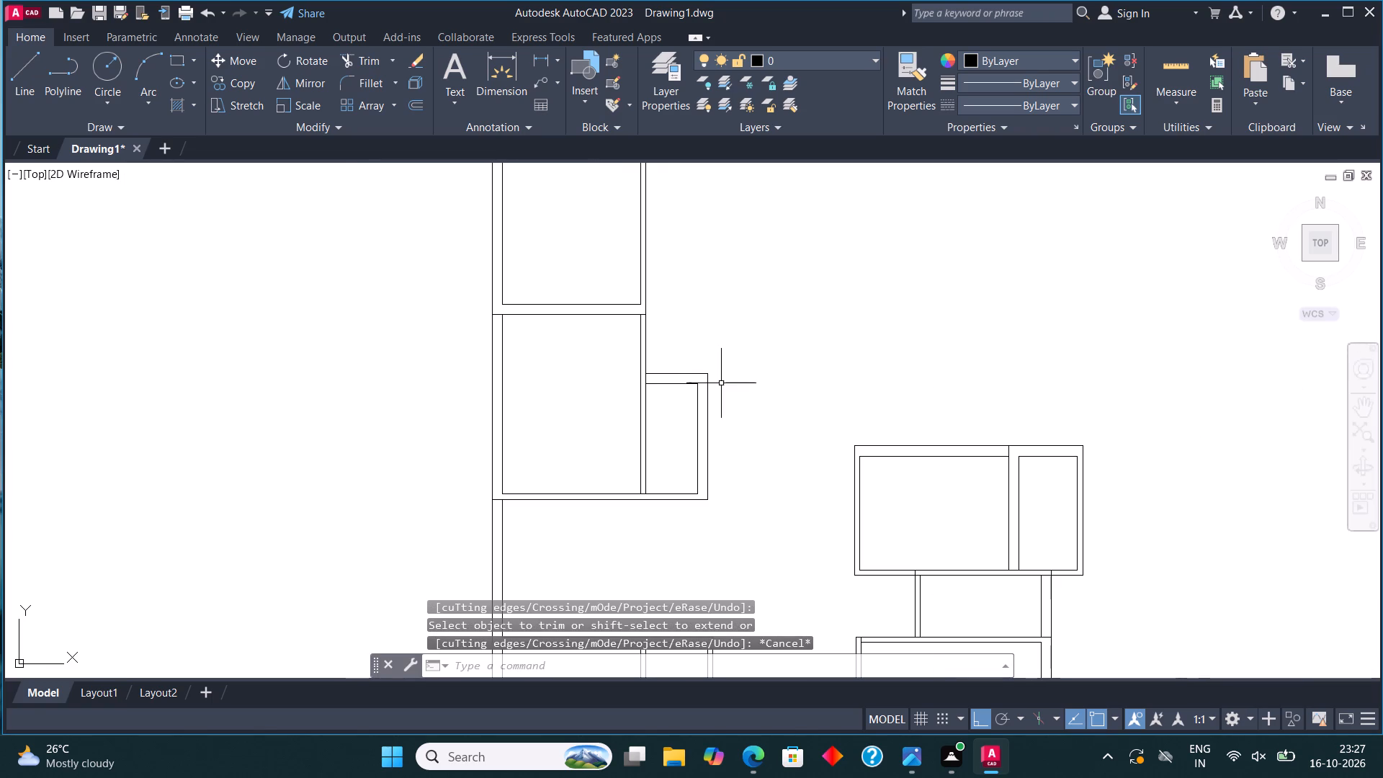
pyautogui.click(32, 73)
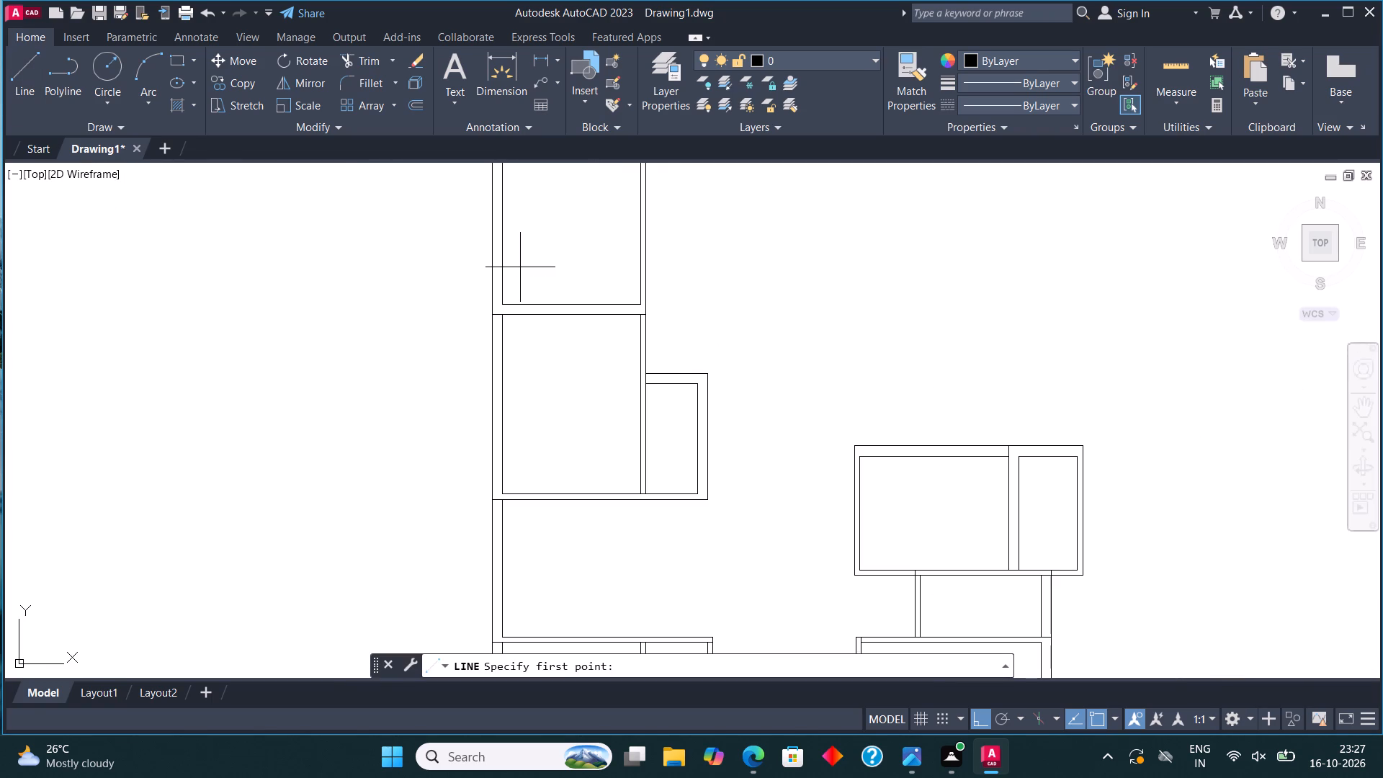
pyautogui.click(847, 448)
pyautogui.click(704, 451)
pyautogui.press('Escape')
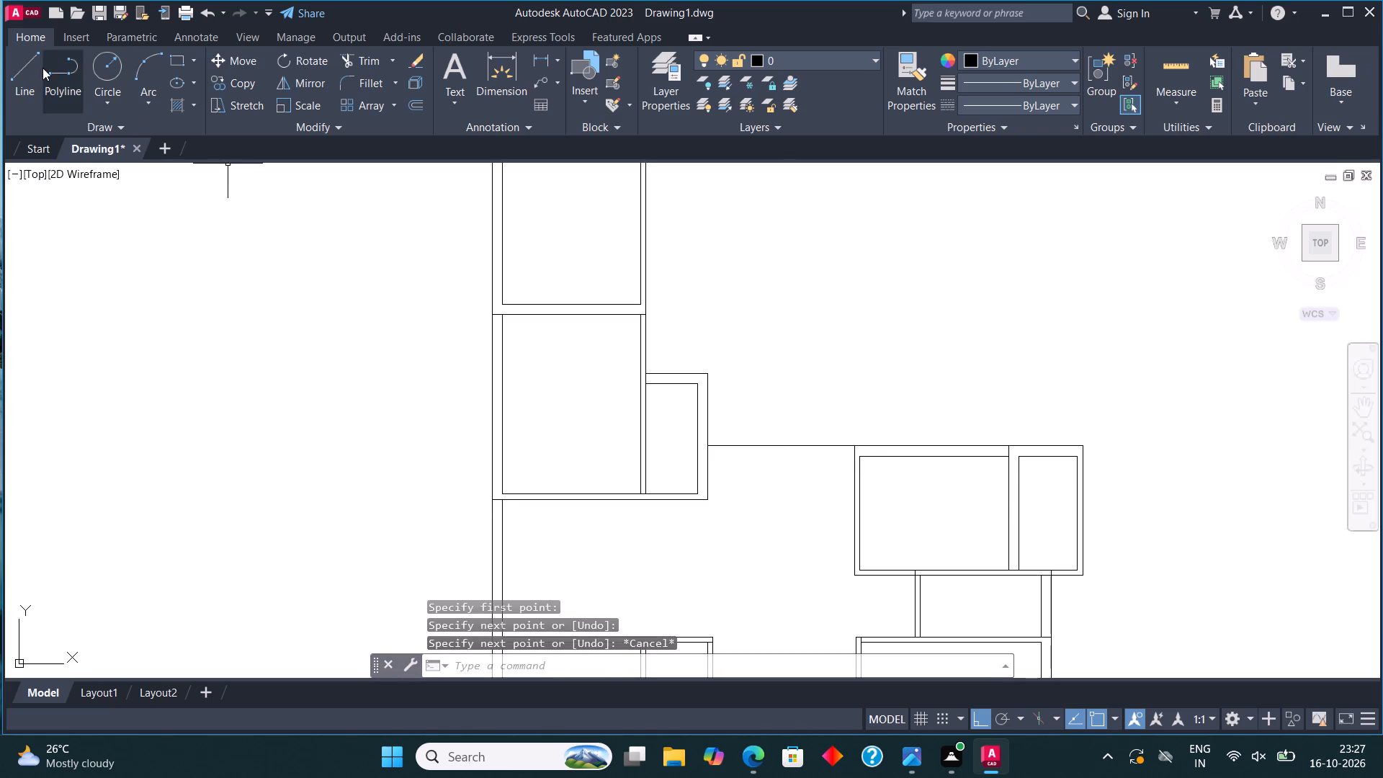
pyautogui.click(25, 58)
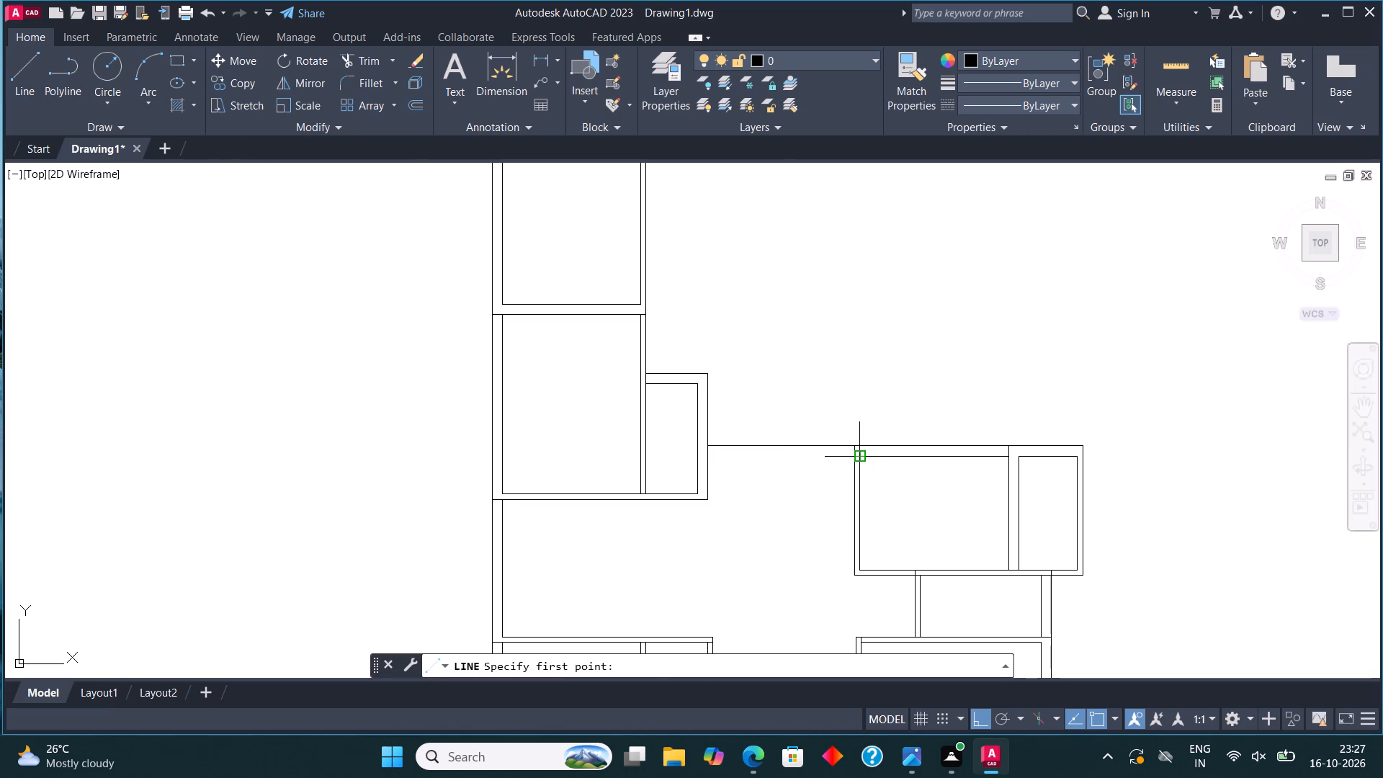
pyautogui.click(862, 459)
pyautogui.click(709, 455)
pyautogui.press('Escape')
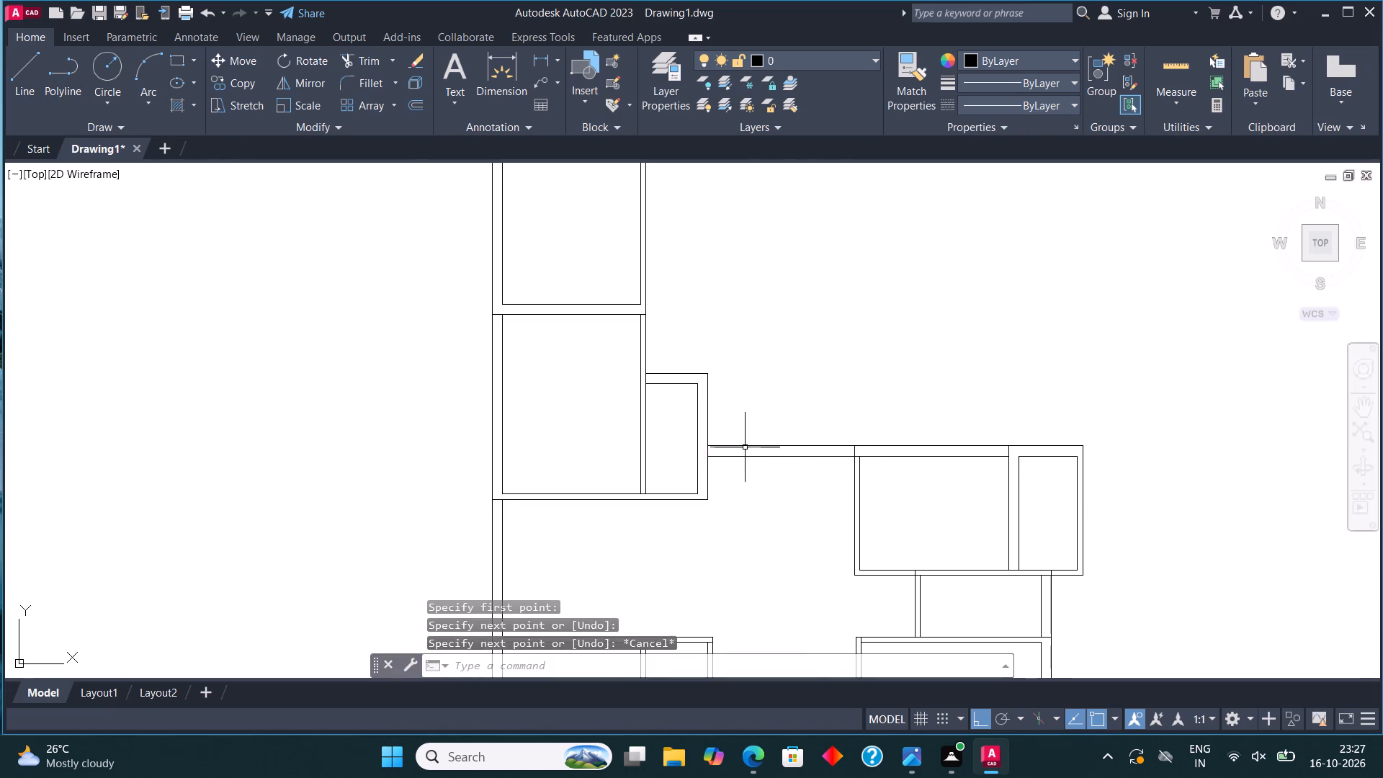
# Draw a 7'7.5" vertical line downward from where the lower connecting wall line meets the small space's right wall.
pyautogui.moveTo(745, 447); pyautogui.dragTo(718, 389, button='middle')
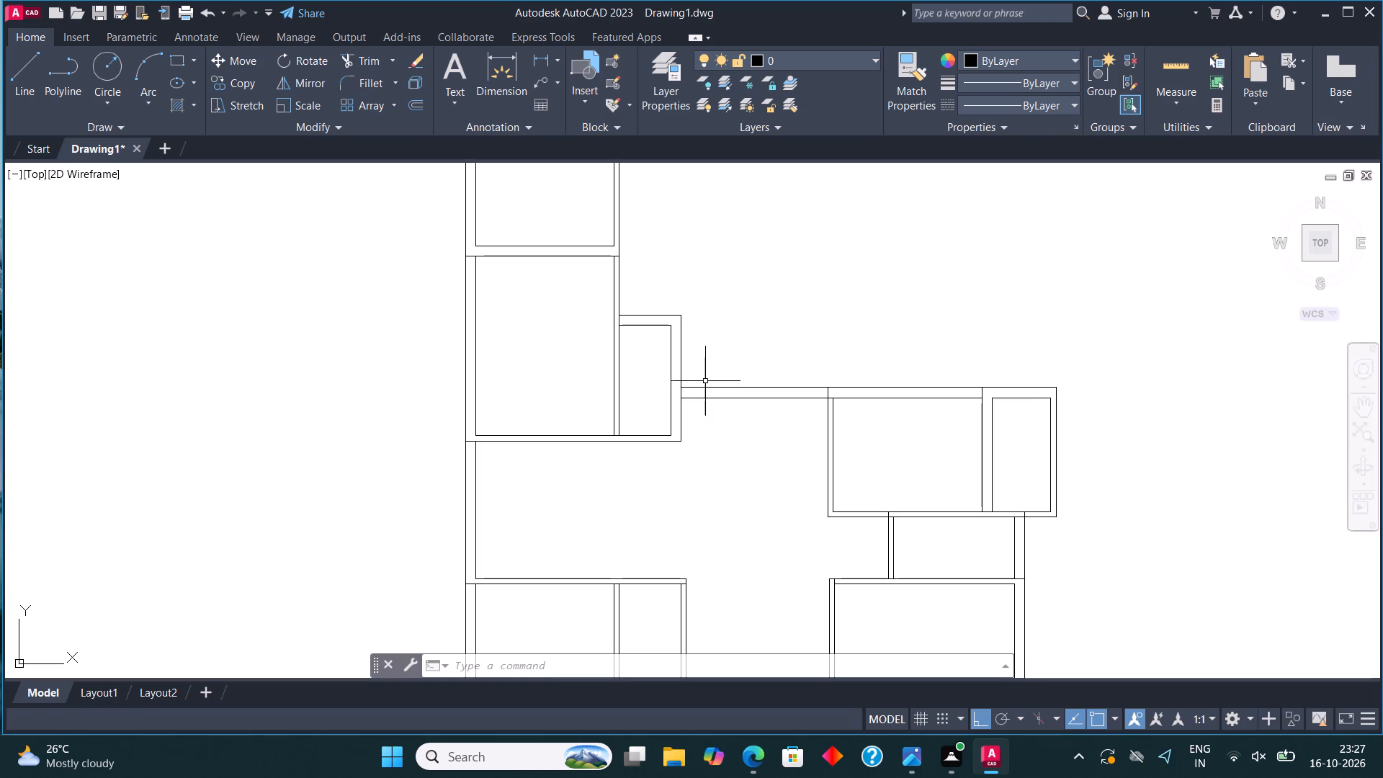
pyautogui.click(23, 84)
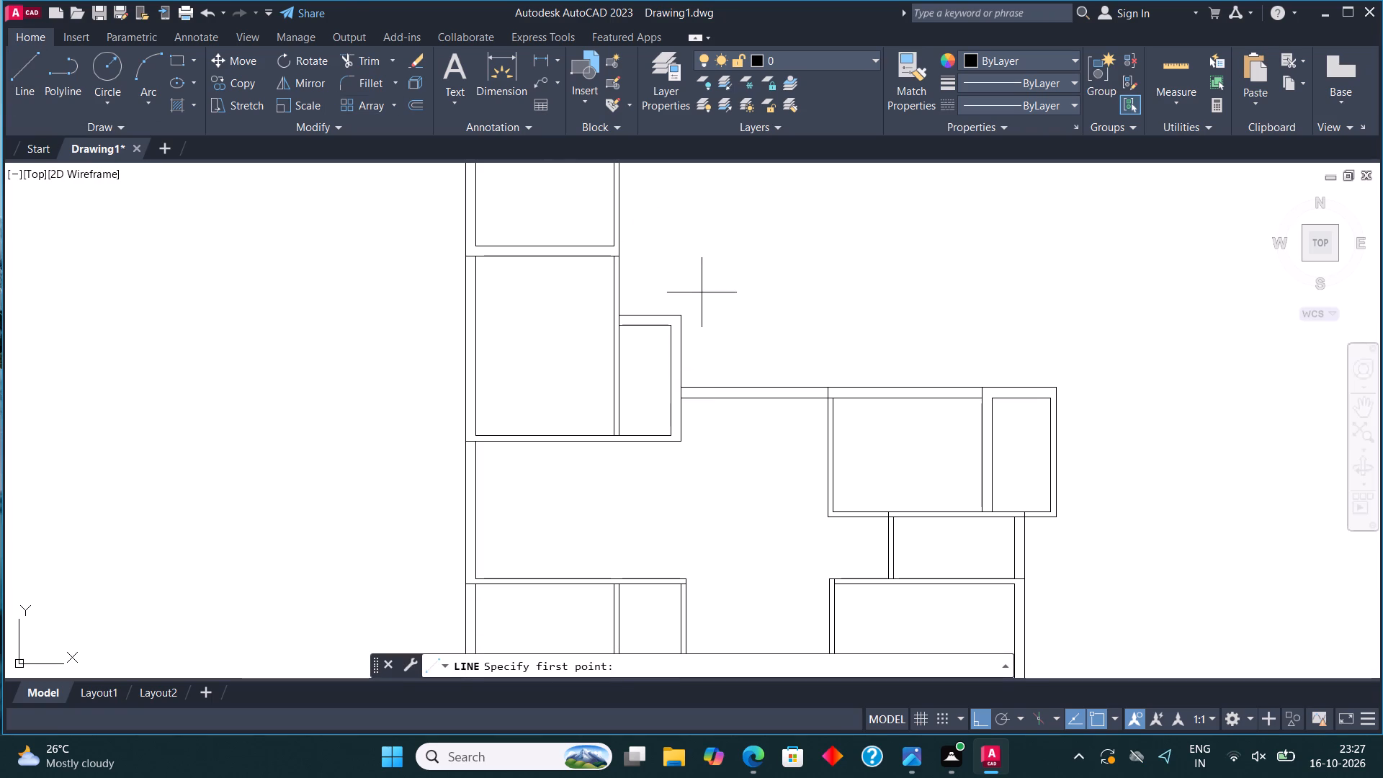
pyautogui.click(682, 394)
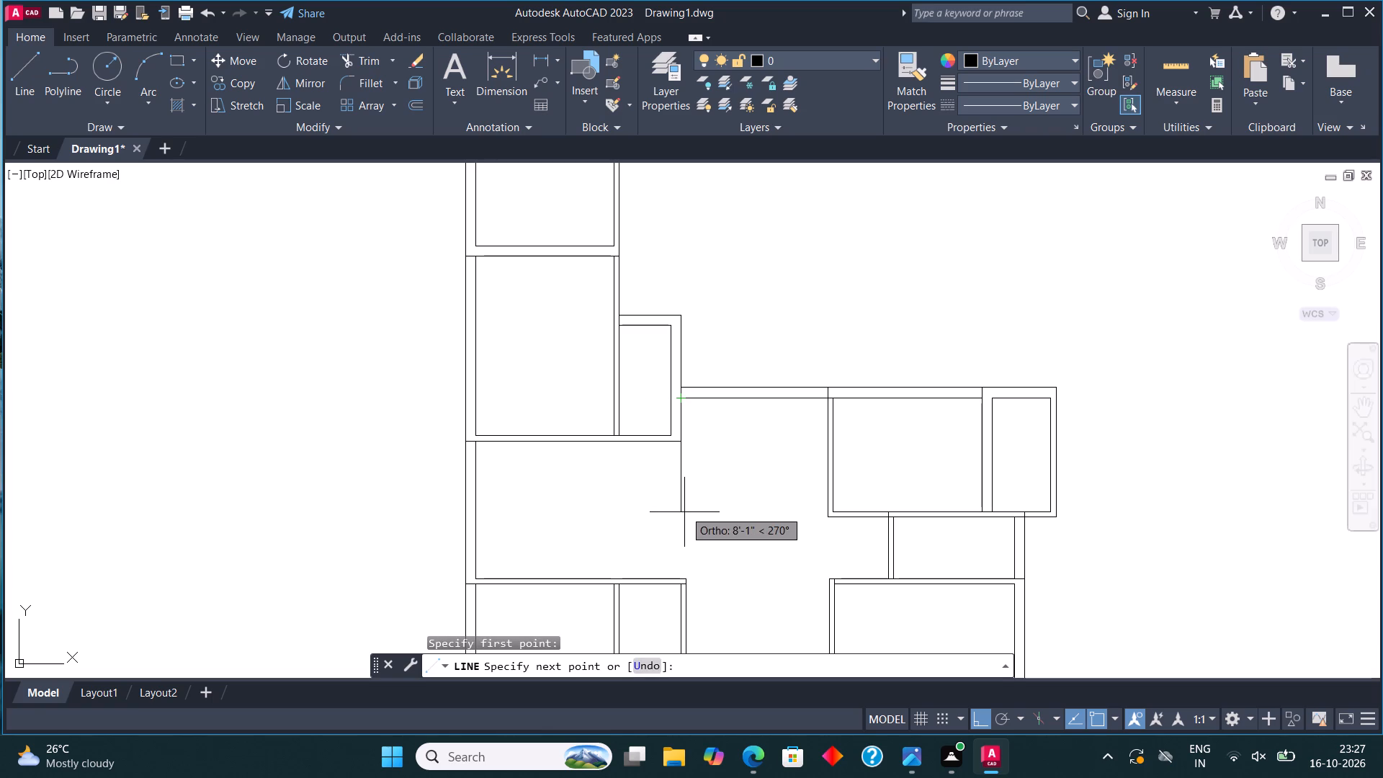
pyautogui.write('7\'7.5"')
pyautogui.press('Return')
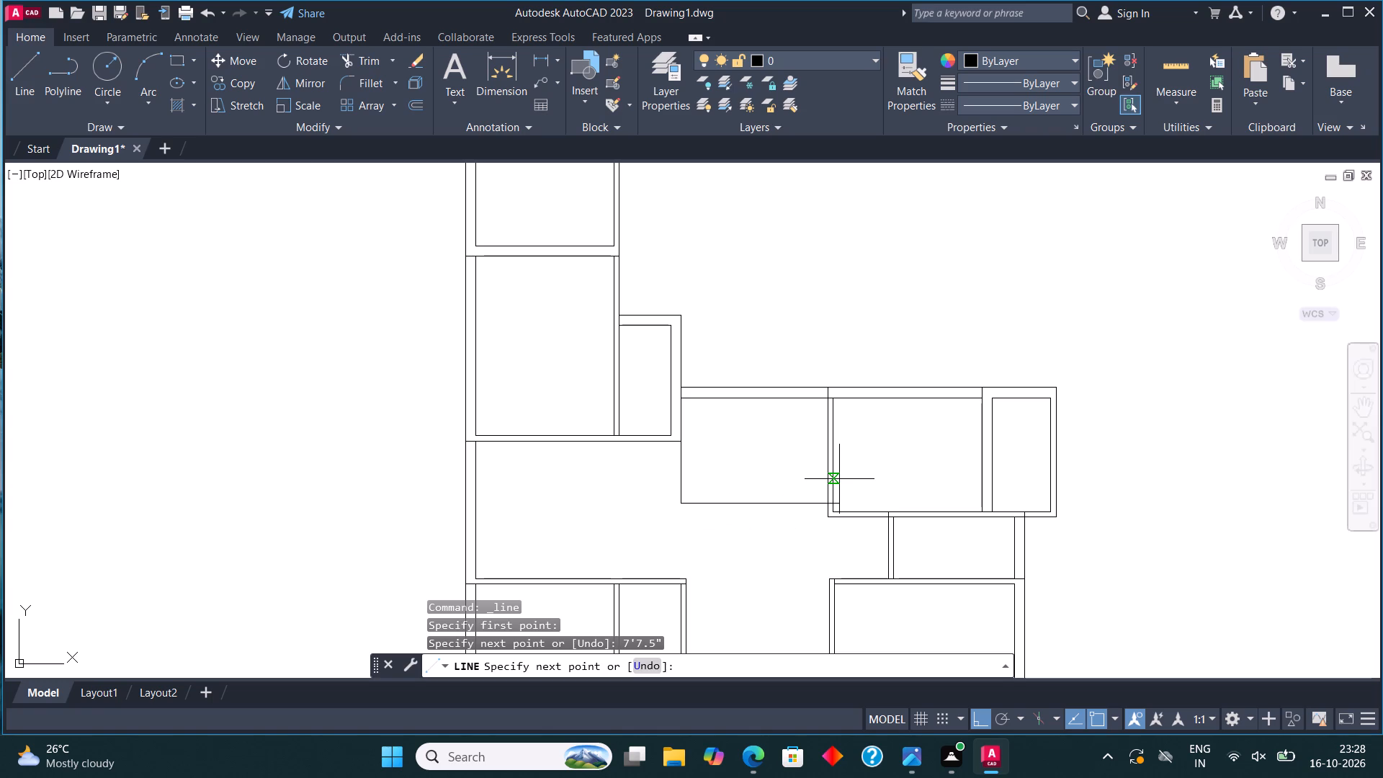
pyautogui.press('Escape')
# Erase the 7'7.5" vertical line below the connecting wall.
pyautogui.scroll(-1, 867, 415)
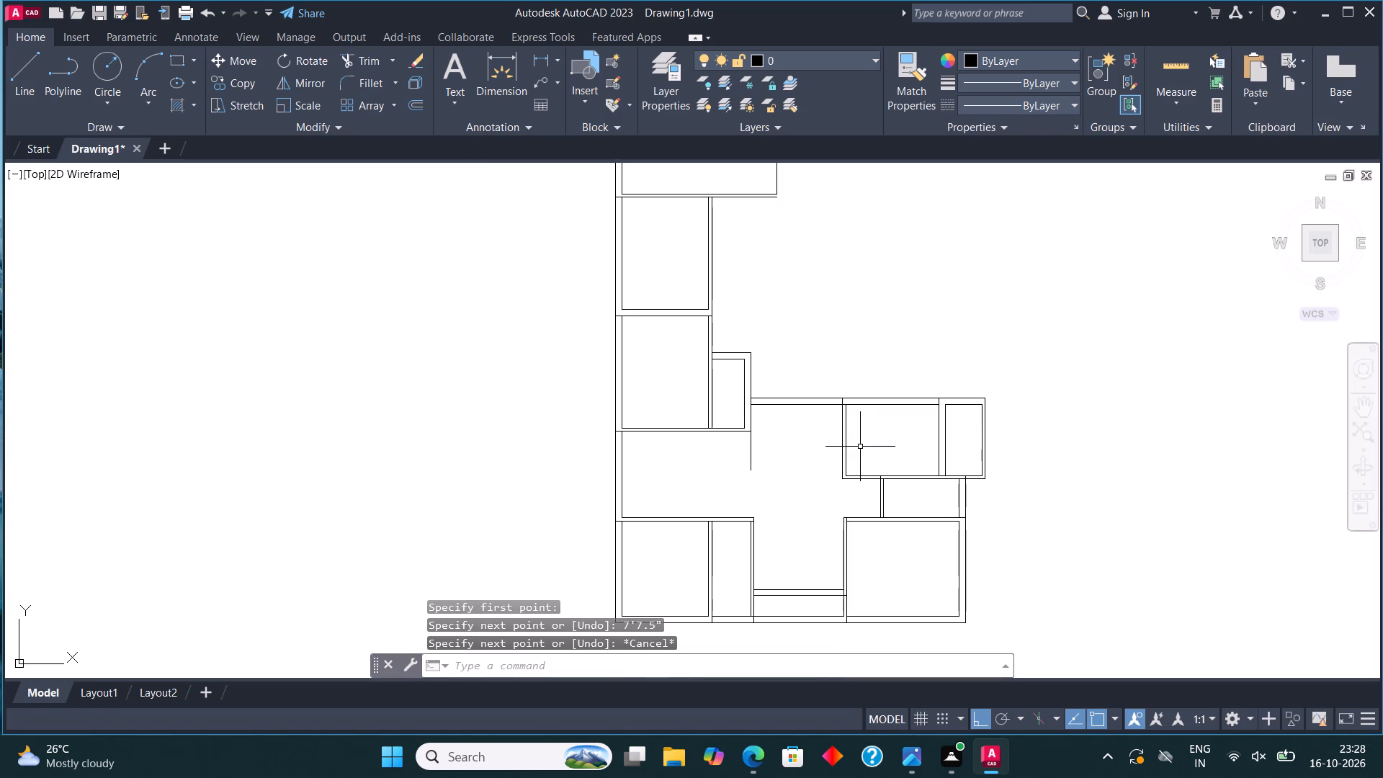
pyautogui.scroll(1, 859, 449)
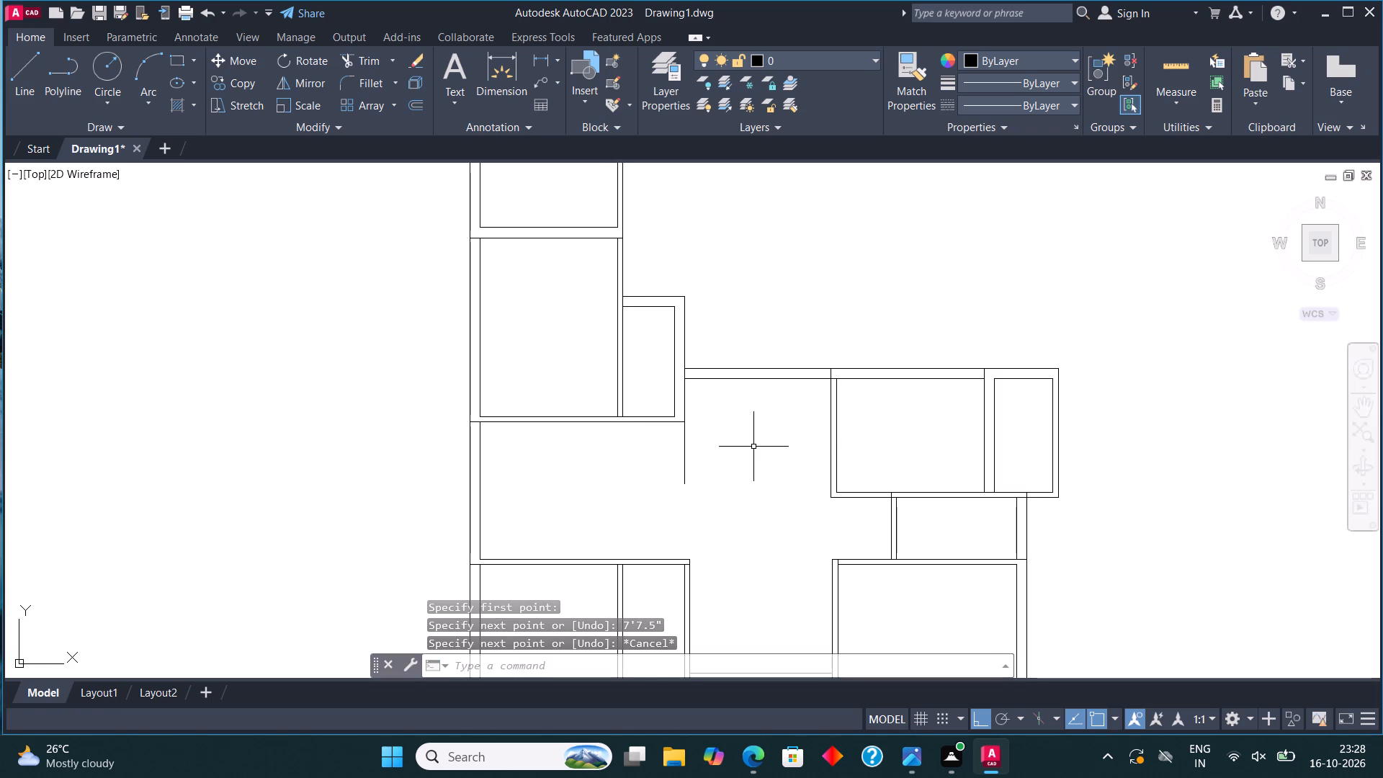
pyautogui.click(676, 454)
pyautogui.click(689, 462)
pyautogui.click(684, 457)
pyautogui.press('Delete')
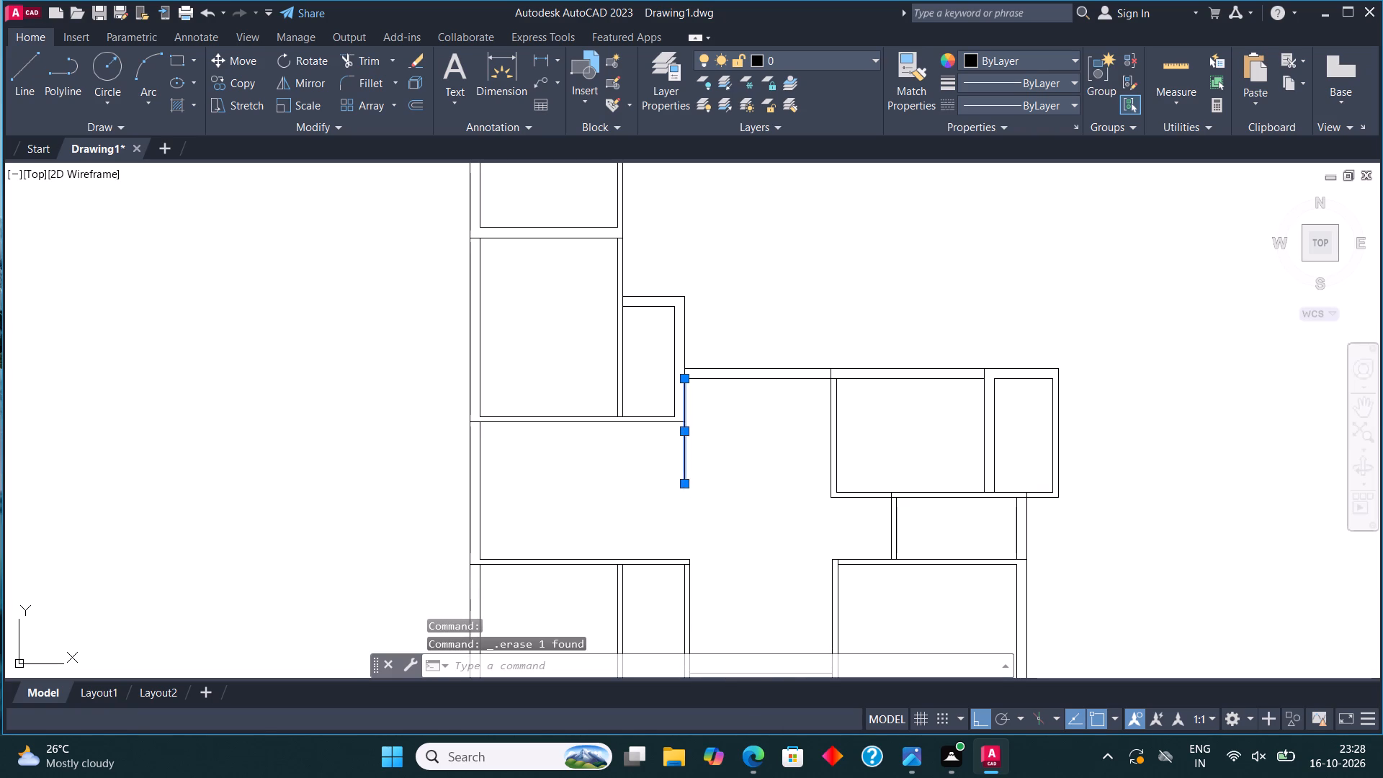
# Draw a 10'4.5" horizontal line to the right from the outer right wall of the small space beside the topmost room.
pyautogui.scroll(-2, 698, 504)
pyautogui.moveTo(776, 323); pyautogui.dragTo(783, 375, button='middle')
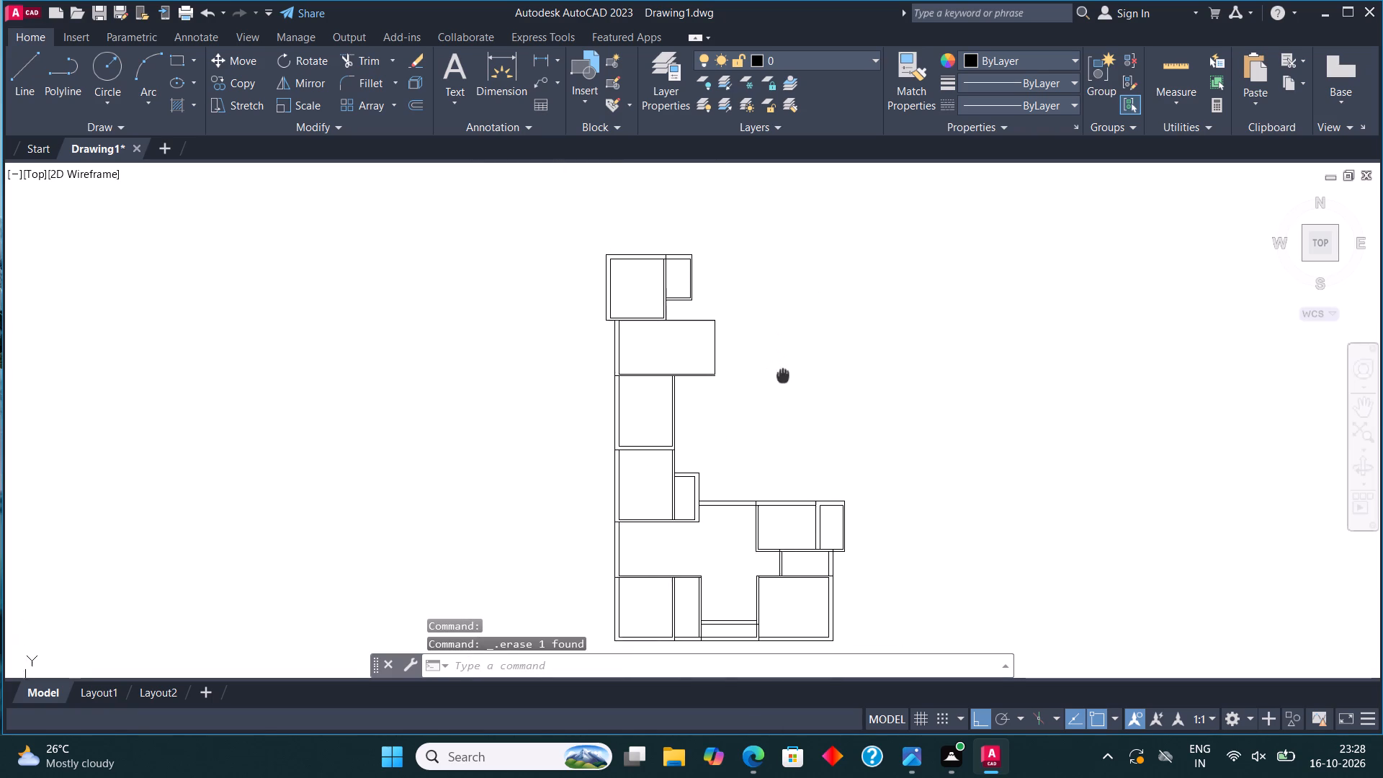
pyautogui.moveTo(783, 375); pyautogui.dragTo(785, 474, button='middle')
pyautogui.scroll(1, 785, 474)
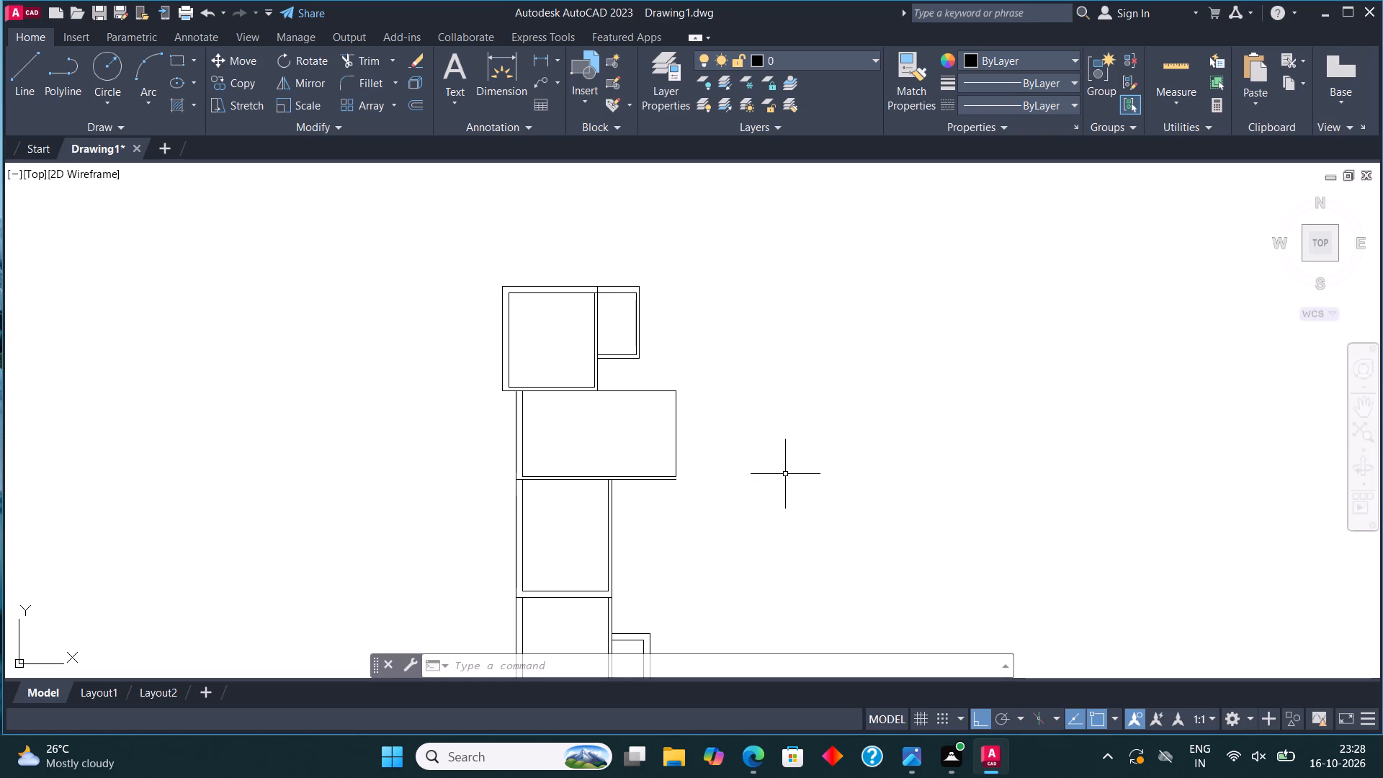
pyautogui.click(30, 73)
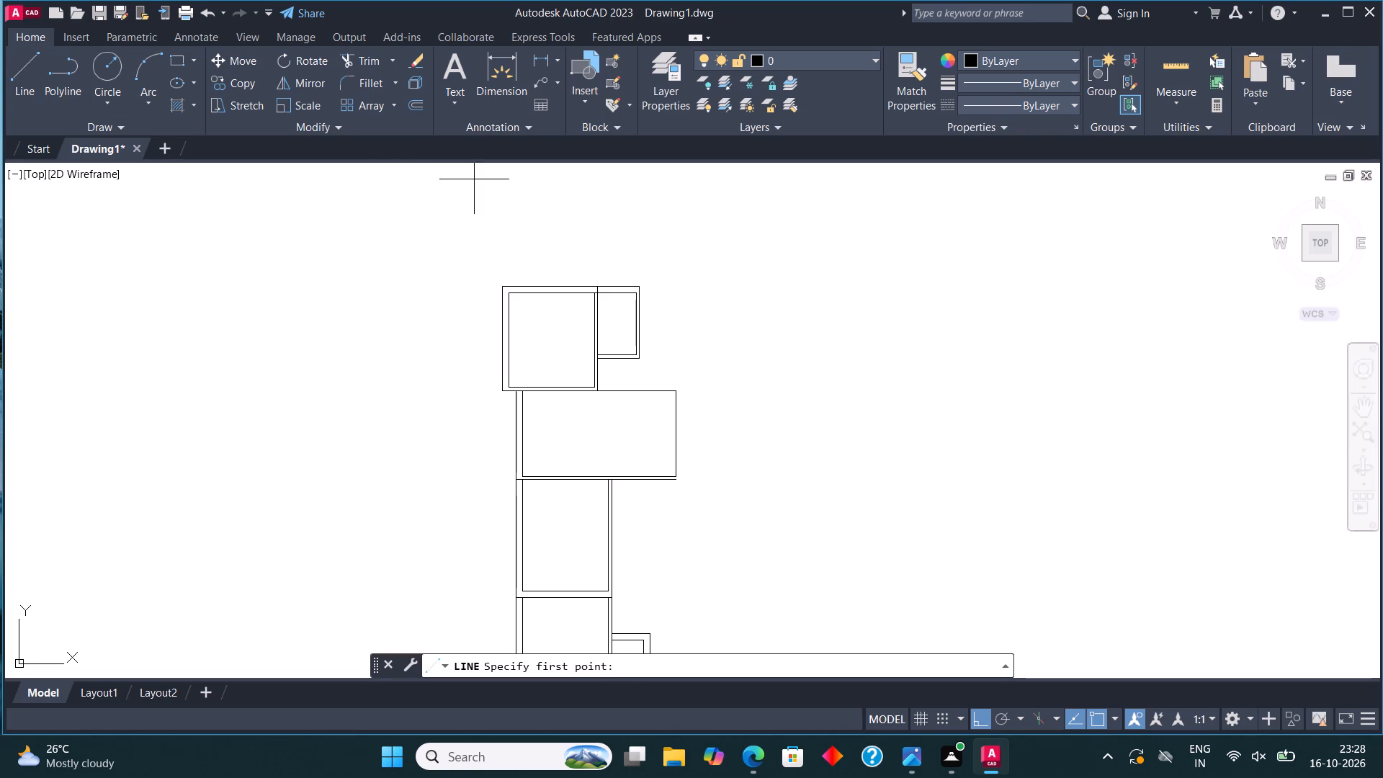
pyautogui.scroll(3, 649, 313)
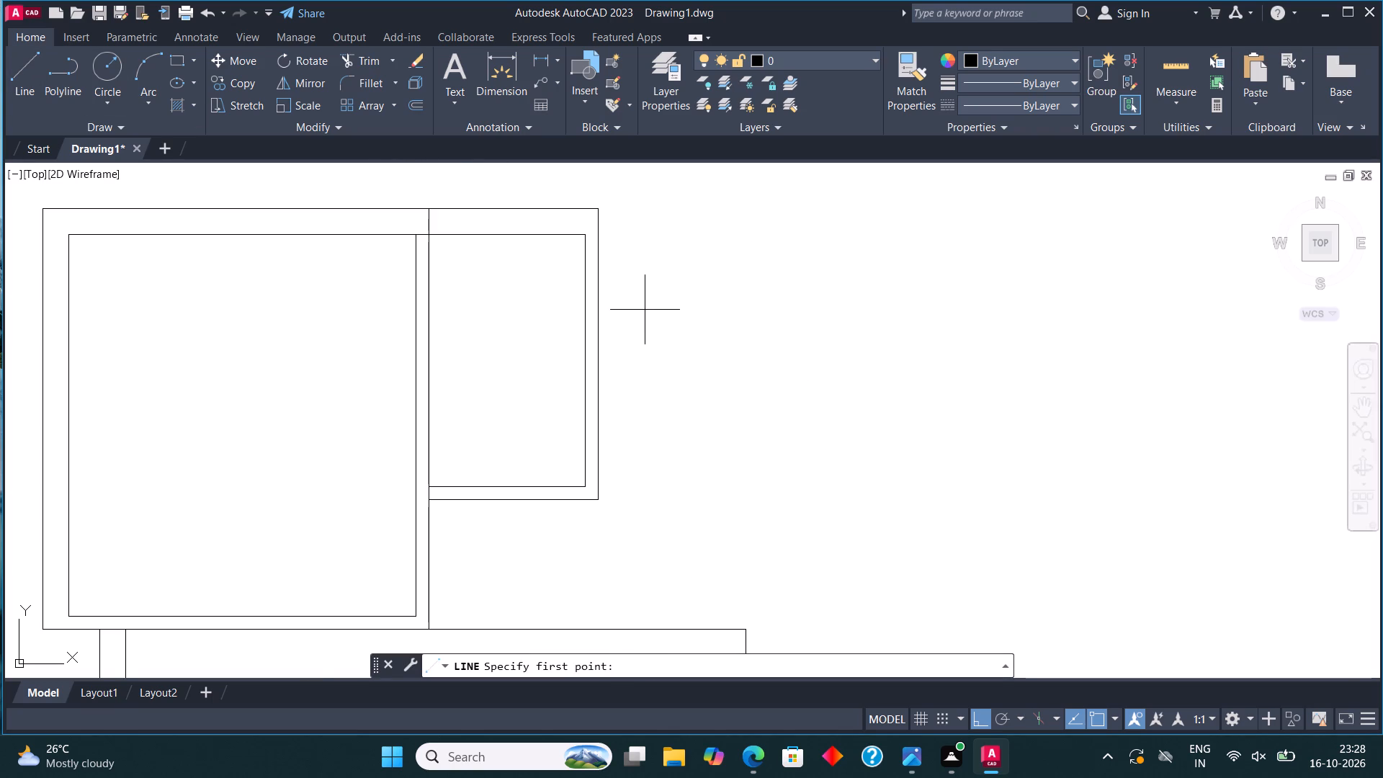
pyautogui.click(597, 278)
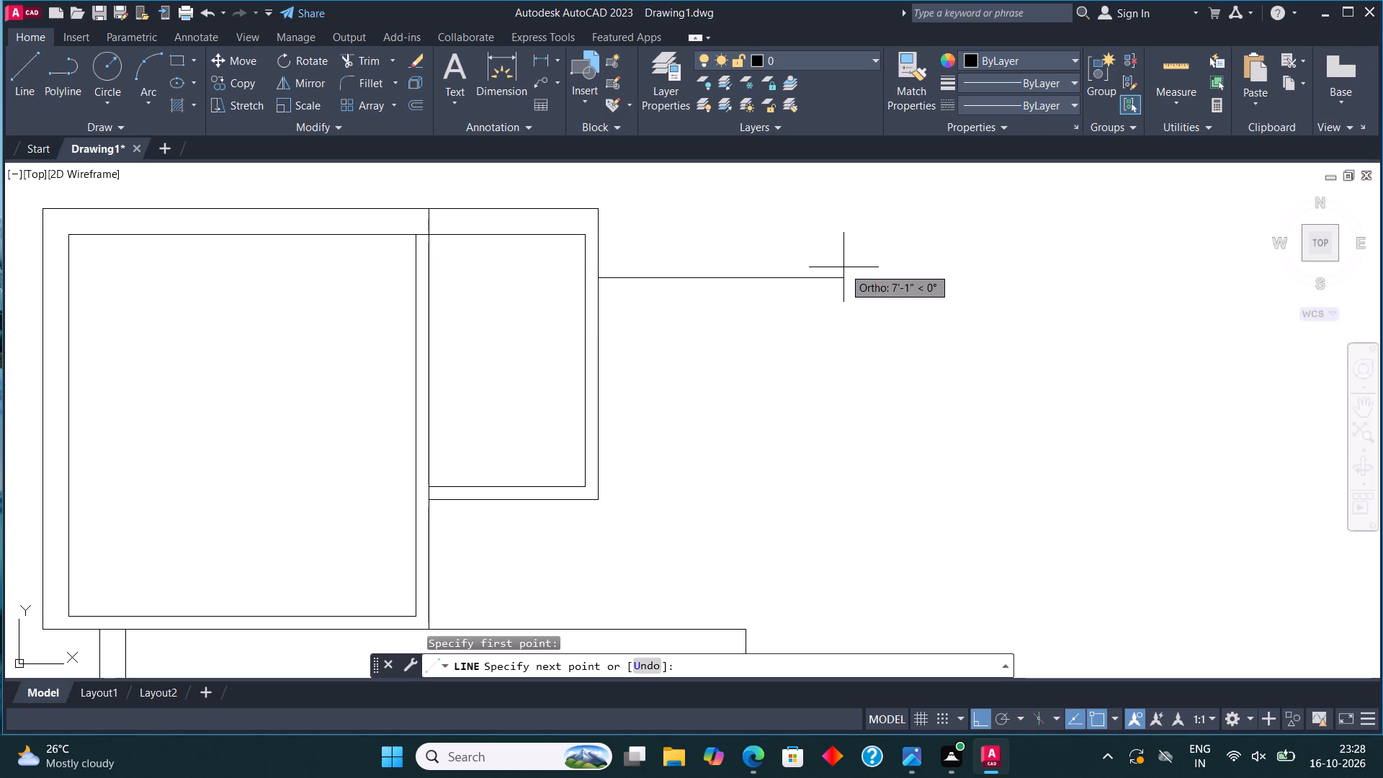
pyautogui.write("10'")
pyautogui.write('4.5"')
pyautogui.press('Return')
pyautogui.press('Escape')
# Offset the 10'4.5" line 9" downward to form the wall's second face.
pyautogui.moveTo(911, 310); pyautogui.dragTo(904, 292)
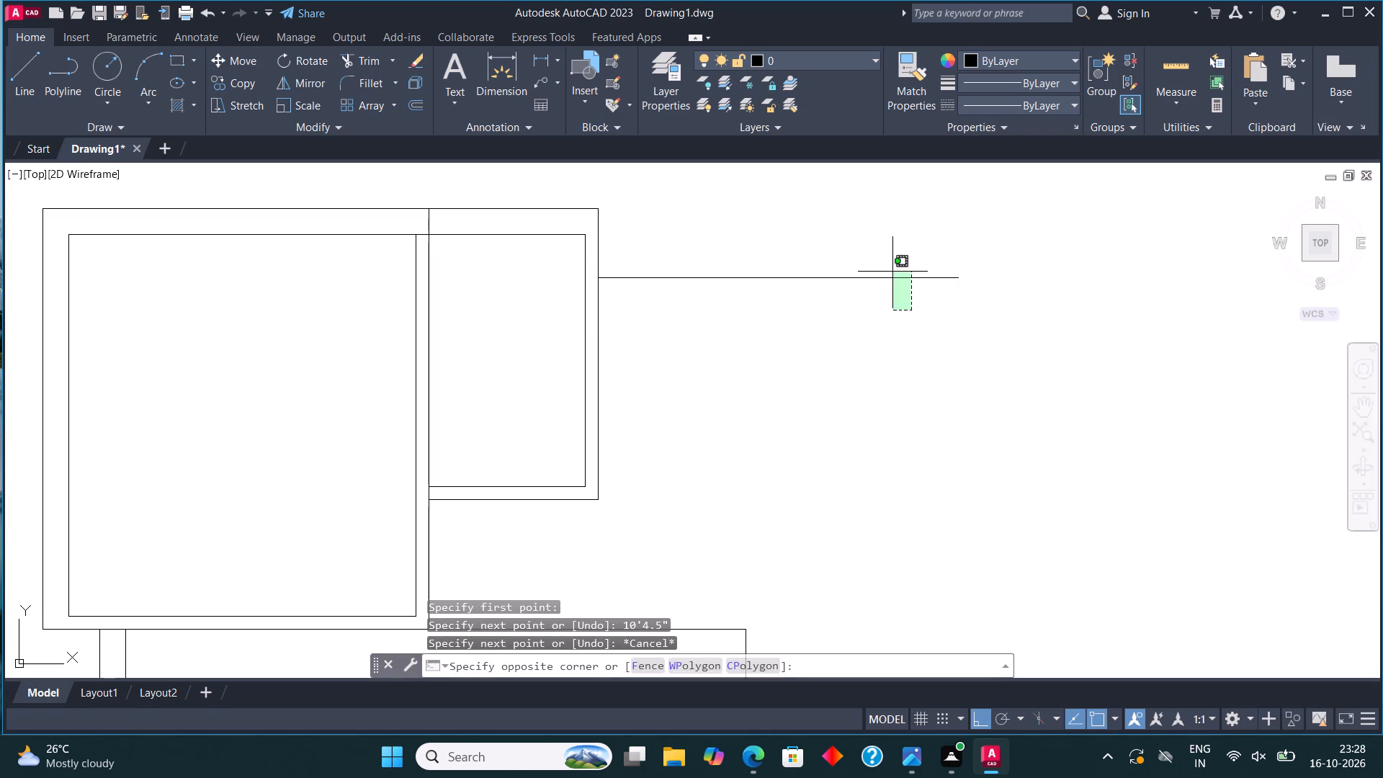
pyautogui.click(885, 262)
pyautogui.click(416, 103)
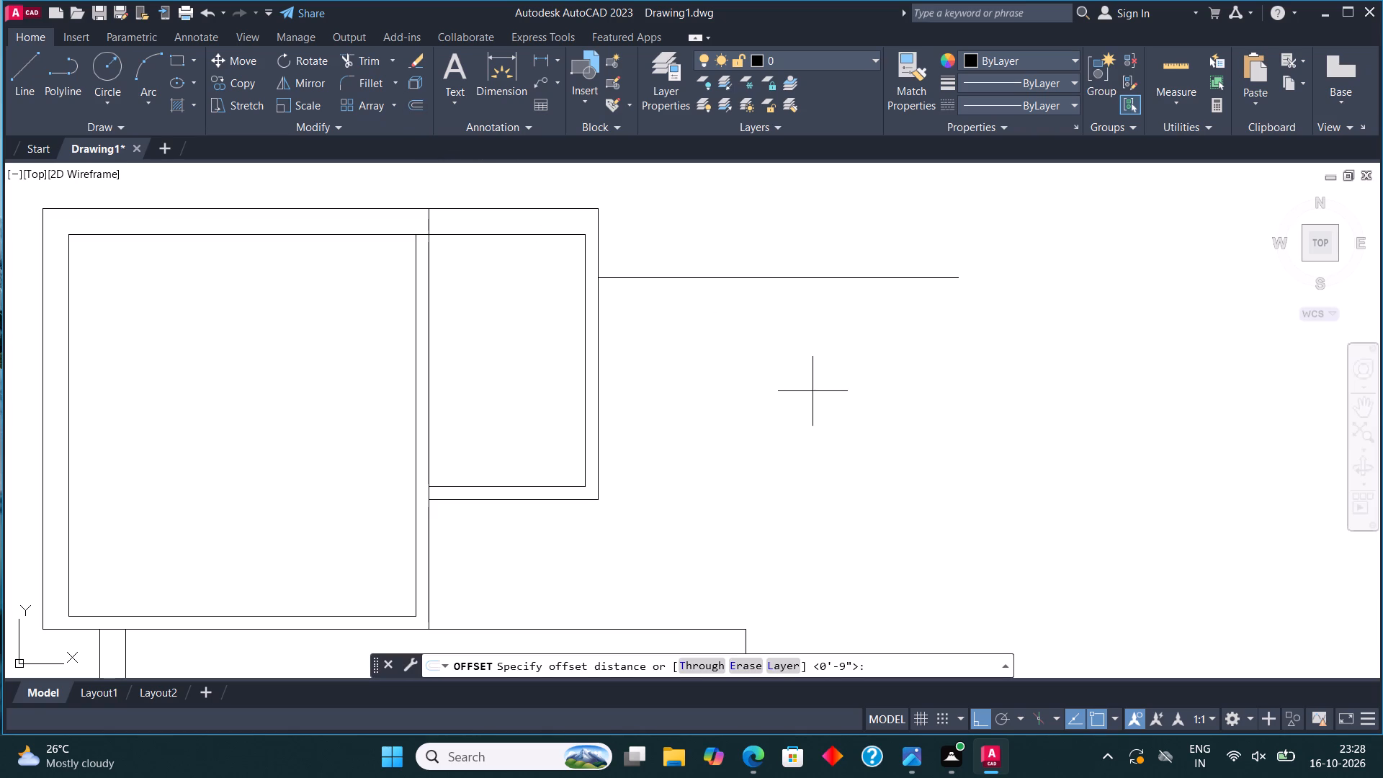
pyautogui.click(776, 282)
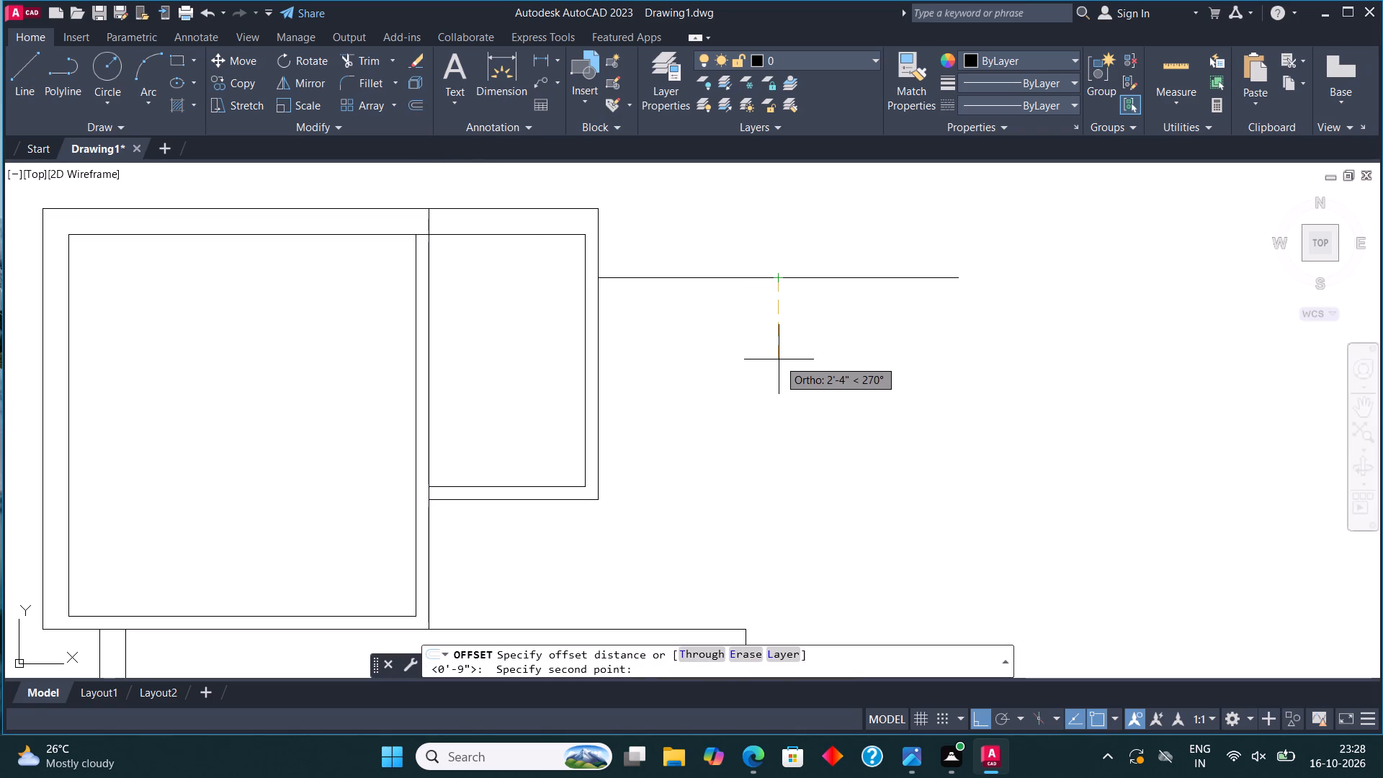
pyautogui.write('9"')
pyautogui.press('Return')
pyautogui.click(813, 444)
pyautogui.press('Escape')
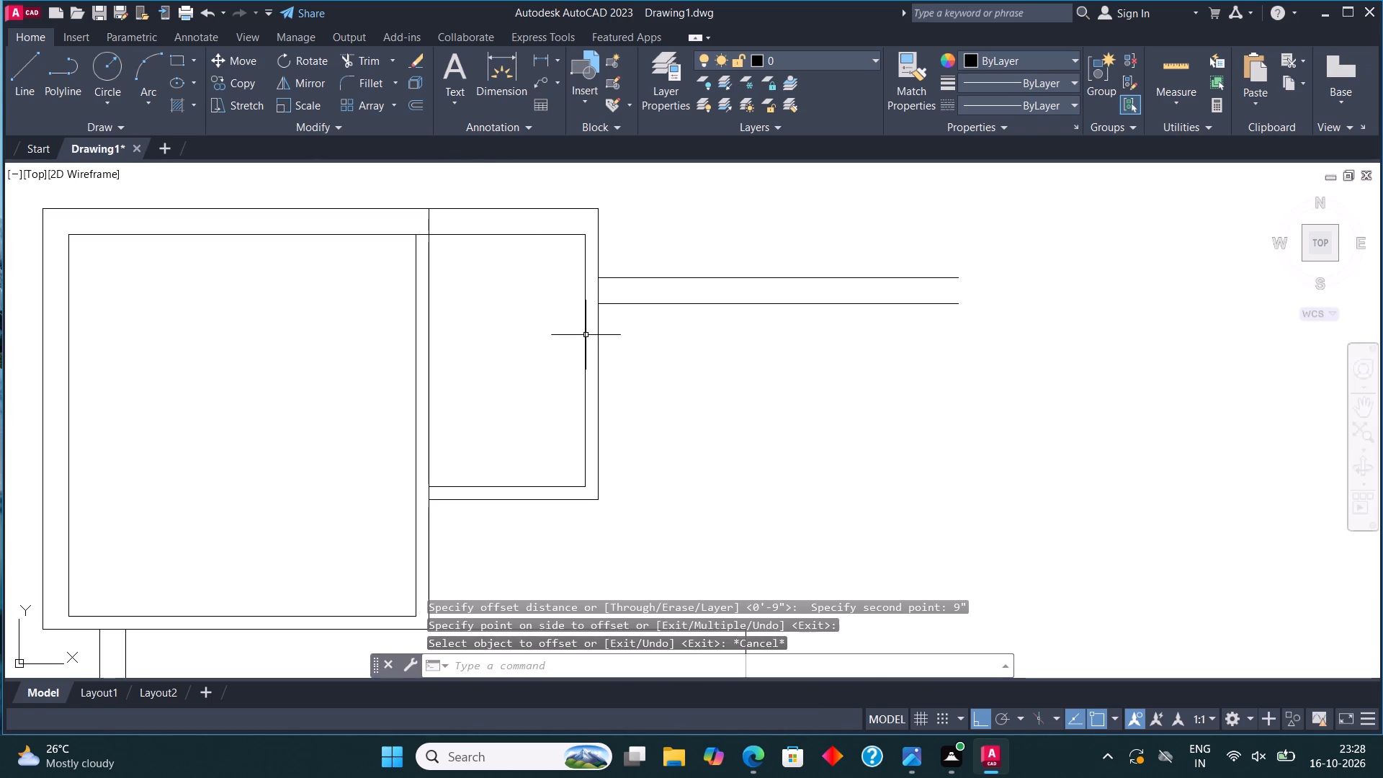
# Draw a 12'3" line down from the lower wall line's right end, continuing horizontally back to the wide room's right side.
pyautogui.click(27, 79)
pyautogui.click(957, 309)
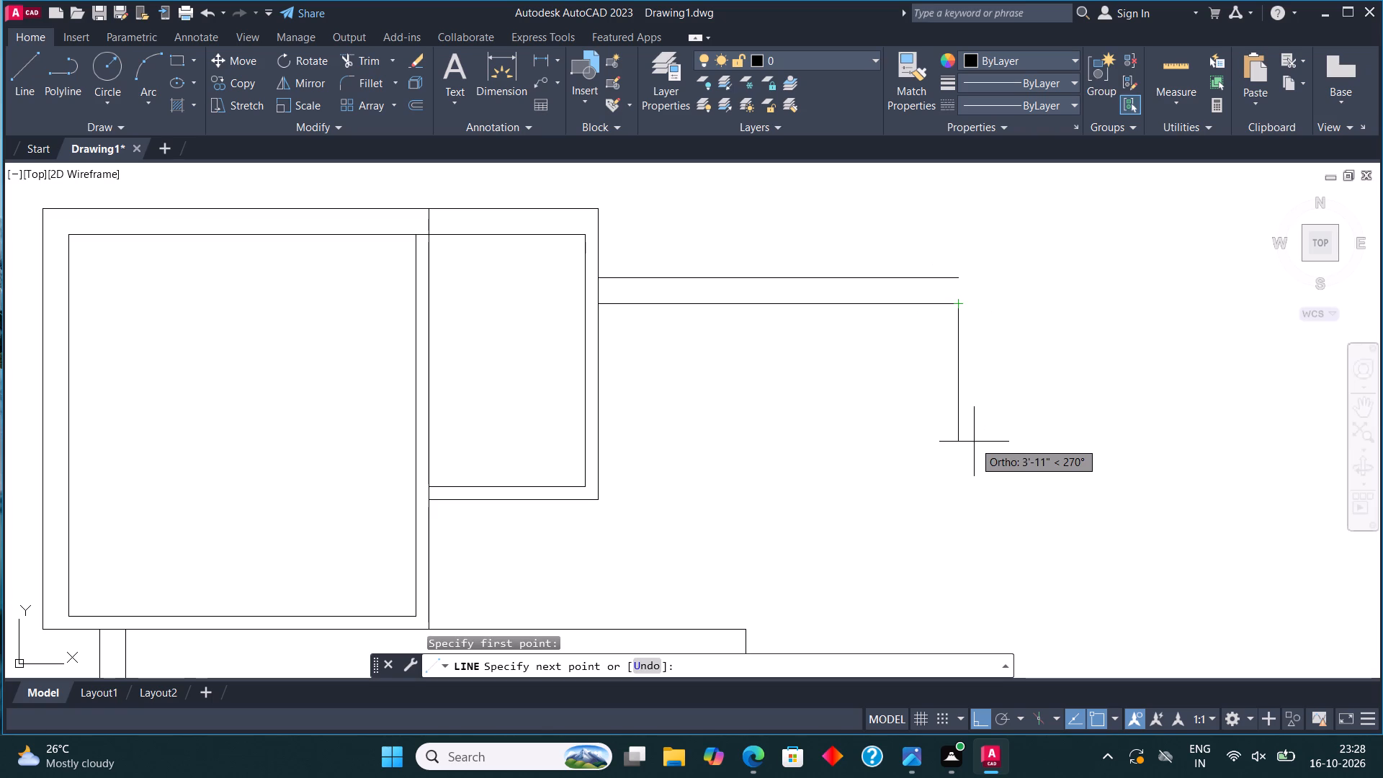
pyautogui.write('12\'3"')
pyautogui.press('Return')
pyautogui.scroll(-5, 974, 444)
pyautogui.scroll(3, 966, 472)
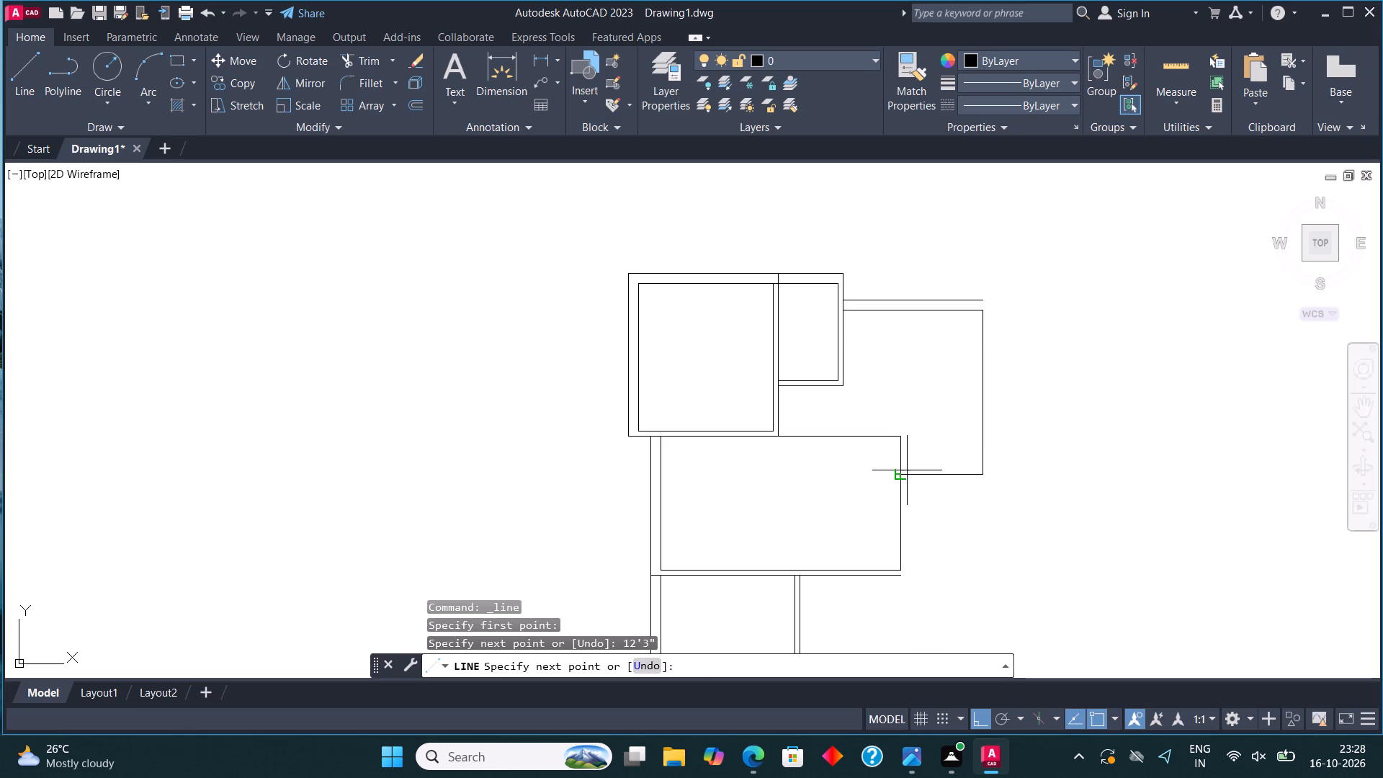
pyautogui.click(906, 470)
pyautogui.moveTo(975, 424); pyautogui.dragTo(929, 417, button='middle')
pyautogui.press('Escape')
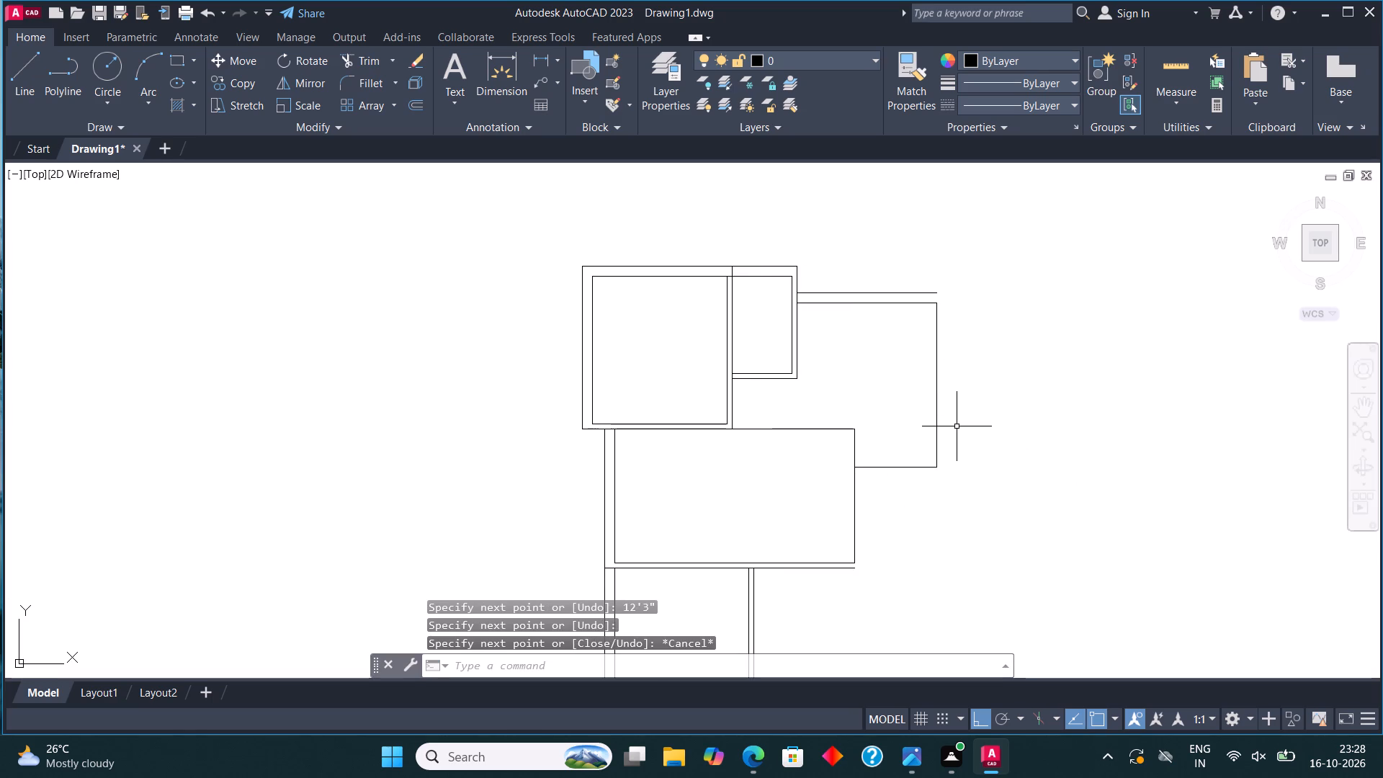
# Offset the 12'3" vertical line 4.5" outward to the right.
pyautogui.click(969, 507)
pyautogui.click(915, 397)
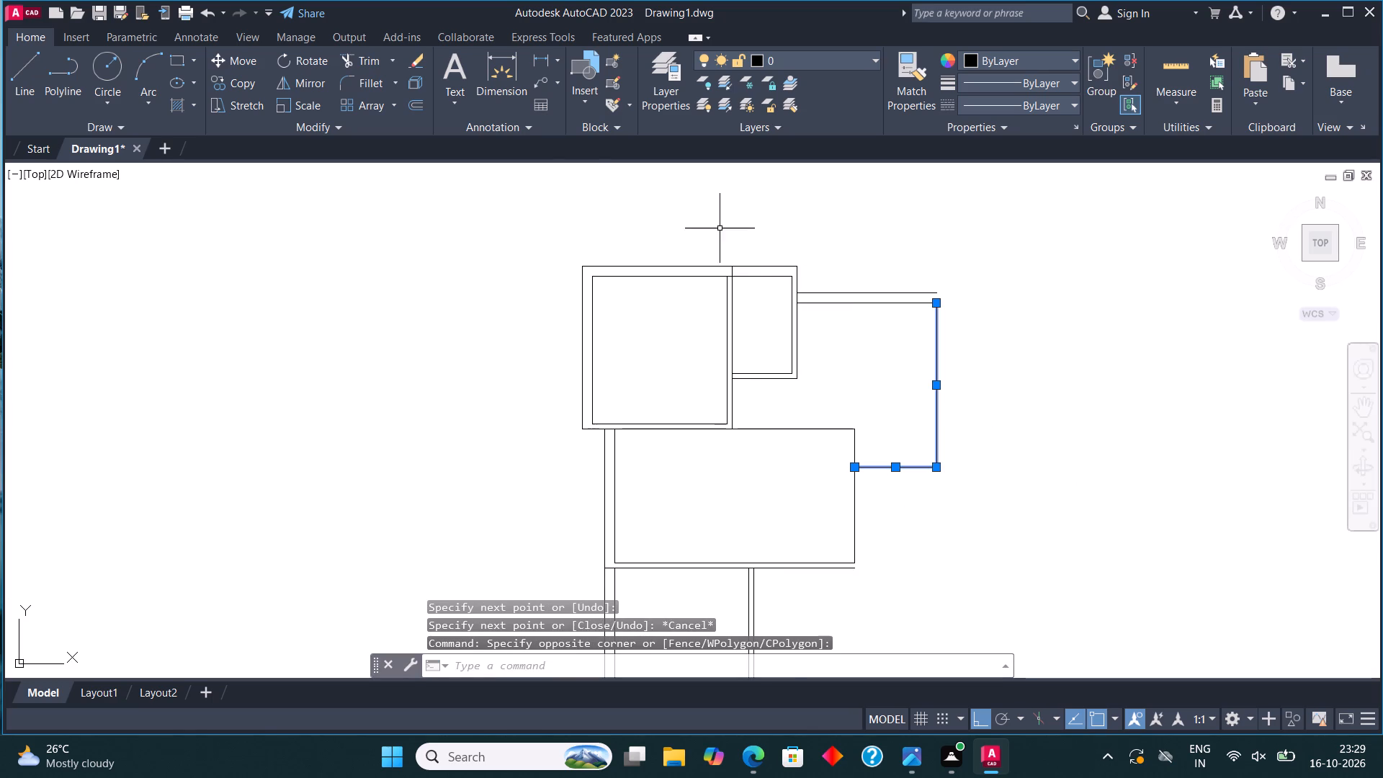
pyautogui.click(410, 104)
pyautogui.click(939, 377)
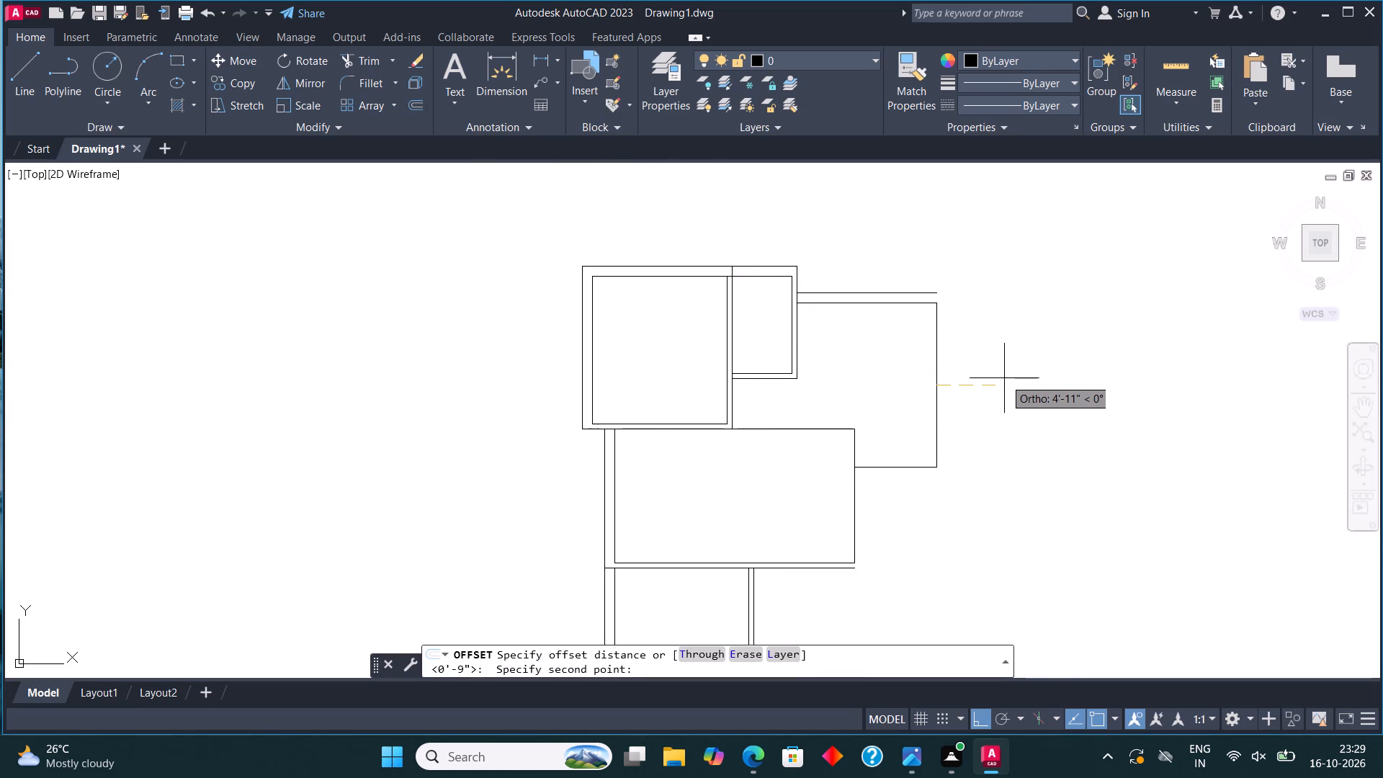
pyautogui.write('4.5"')
pyautogui.press('Return')
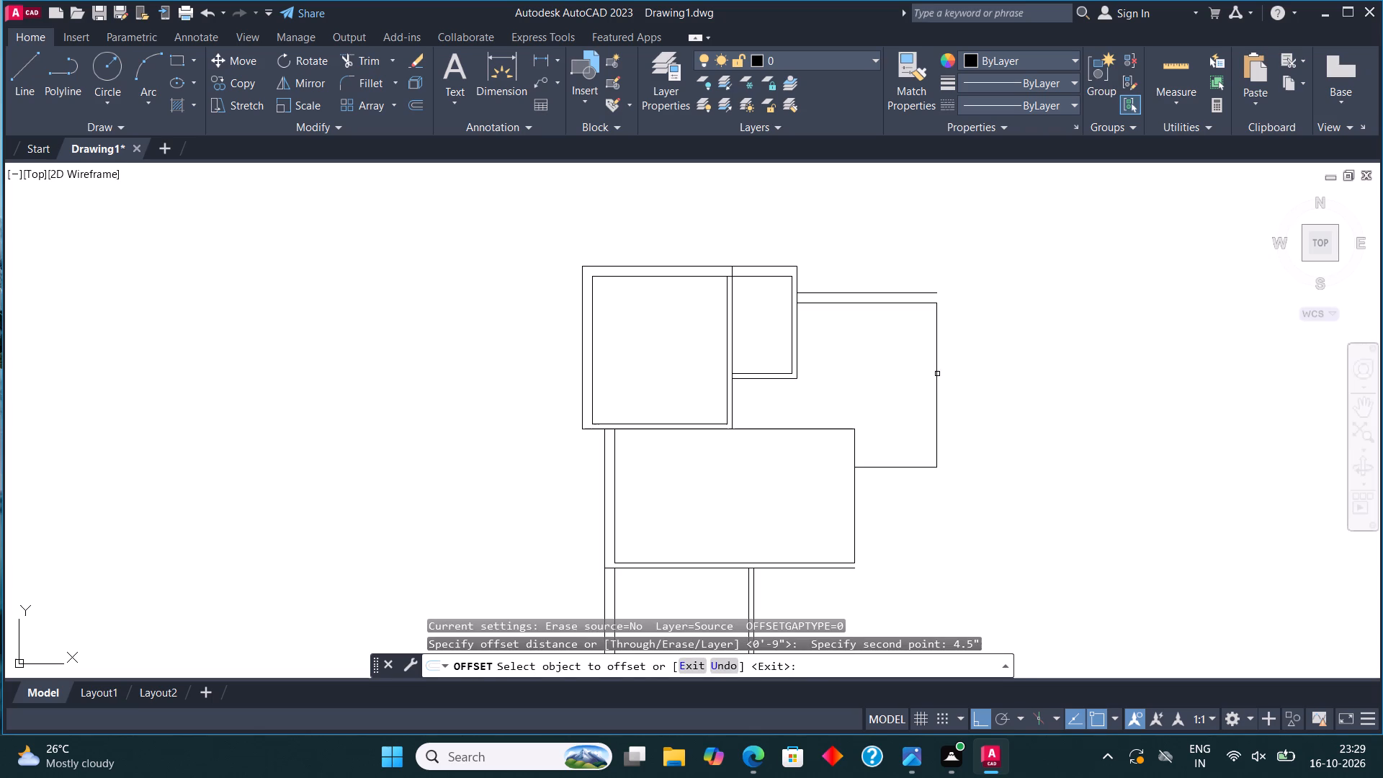
pyautogui.click(936, 372)
pyautogui.click(960, 382)
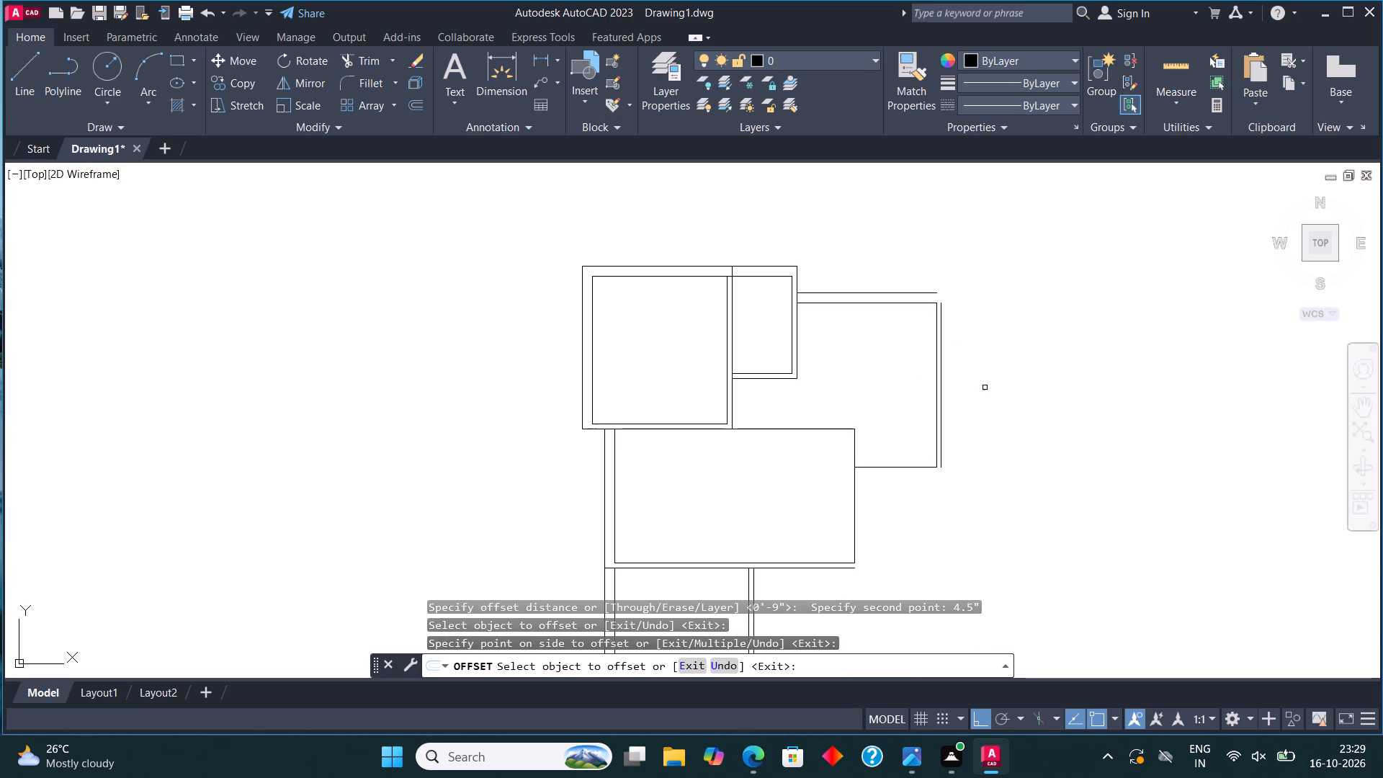
pyautogui.scroll(-2, 988, 390)
pyautogui.moveTo(975, 389); pyautogui.dragTo(608, 407, button='middle')
pyautogui.press('Escape')
# Fillet the upper 10'4.5" wall line with the outer vertical line to close the new room's upper-right corner.
pyautogui.click(363, 82)
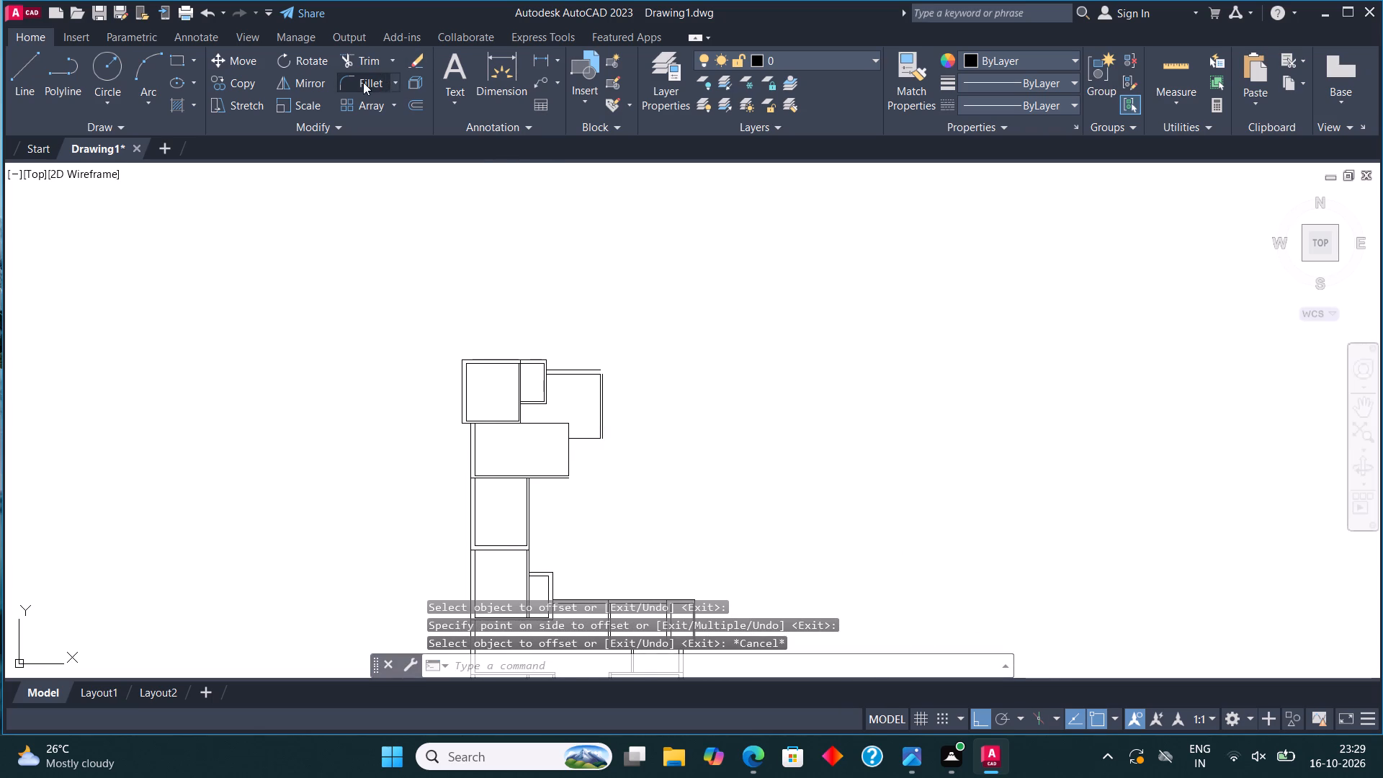
pyautogui.click(581, 369)
pyautogui.click(603, 382)
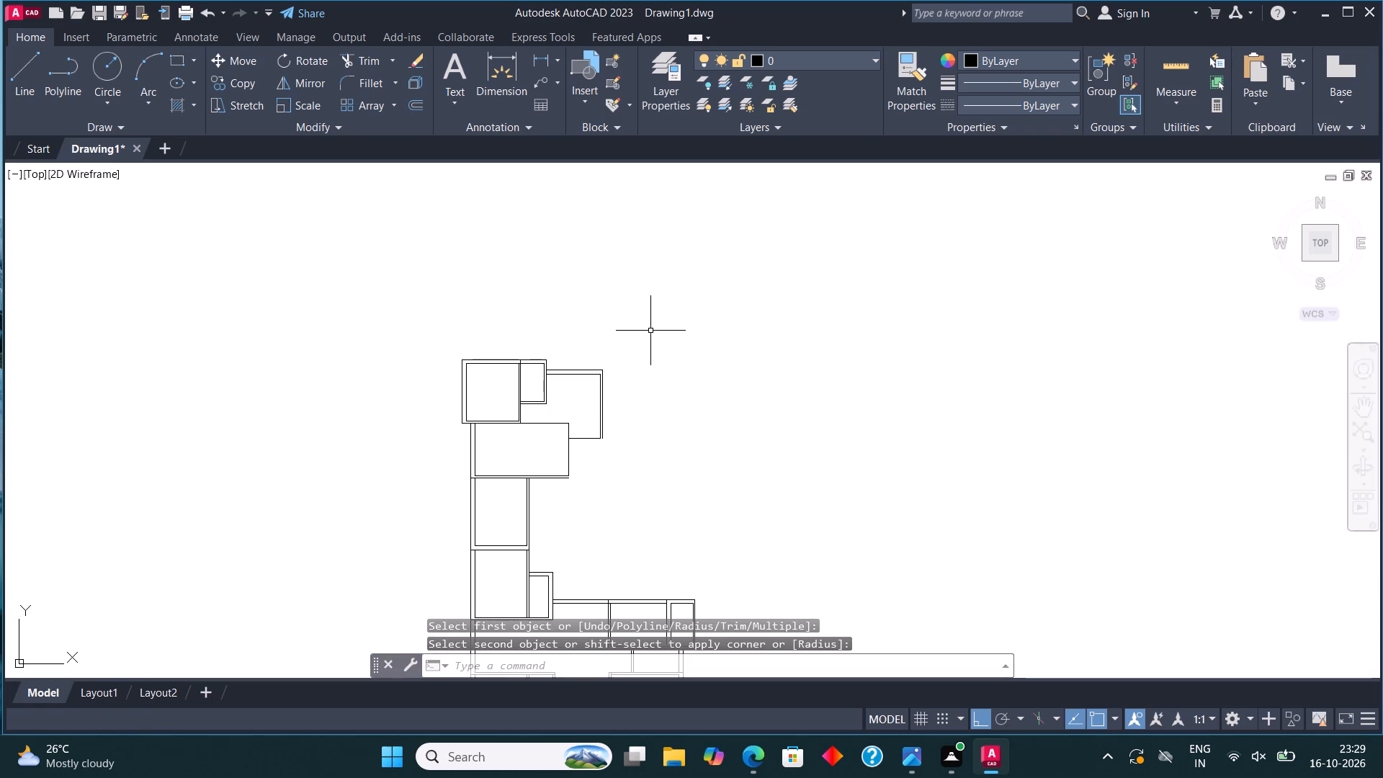
pyautogui.moveTo(663, 295); pyautogui.dragTo(678, 273, button='middle')
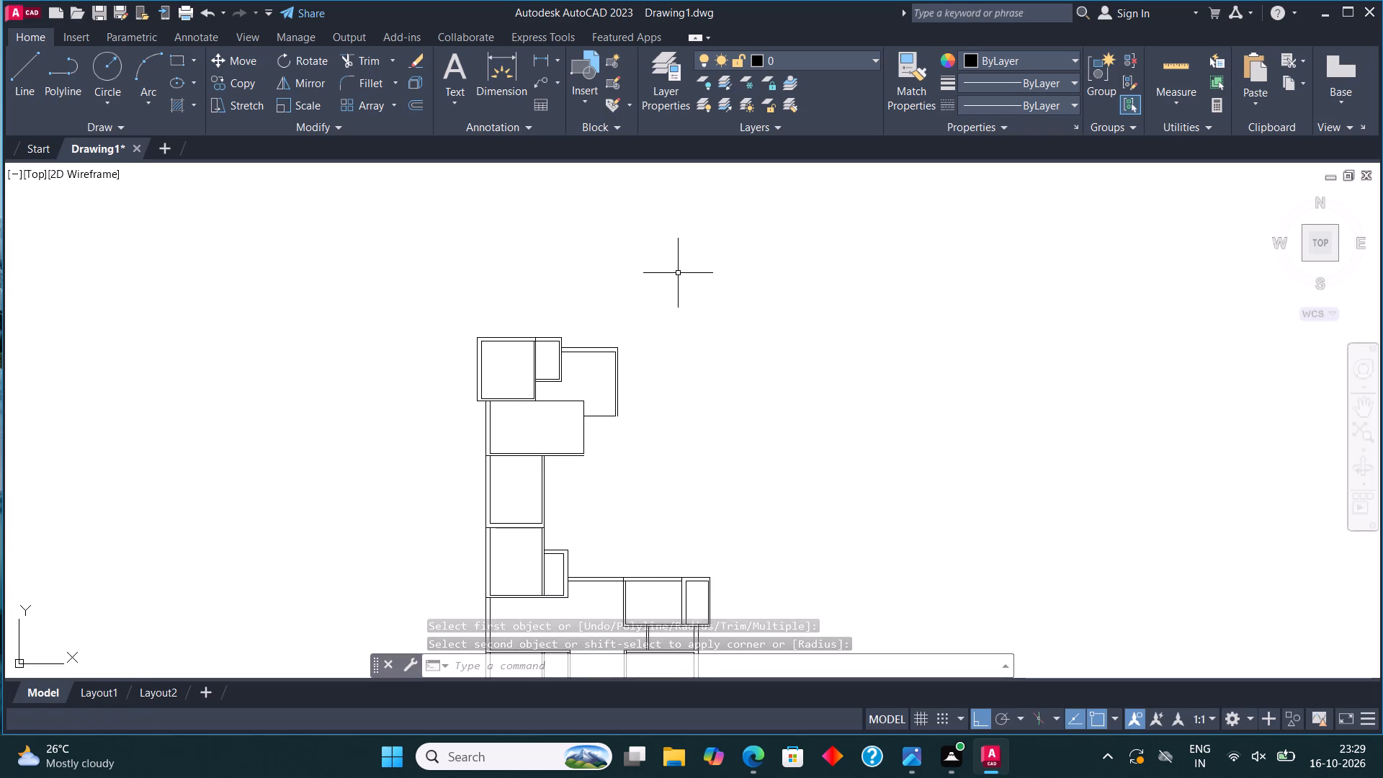
# Draw a line from the small space's outer upper-right corner across to the new room's outer wall alignment, then down to its corner.
pyautogui.click(16, 68)
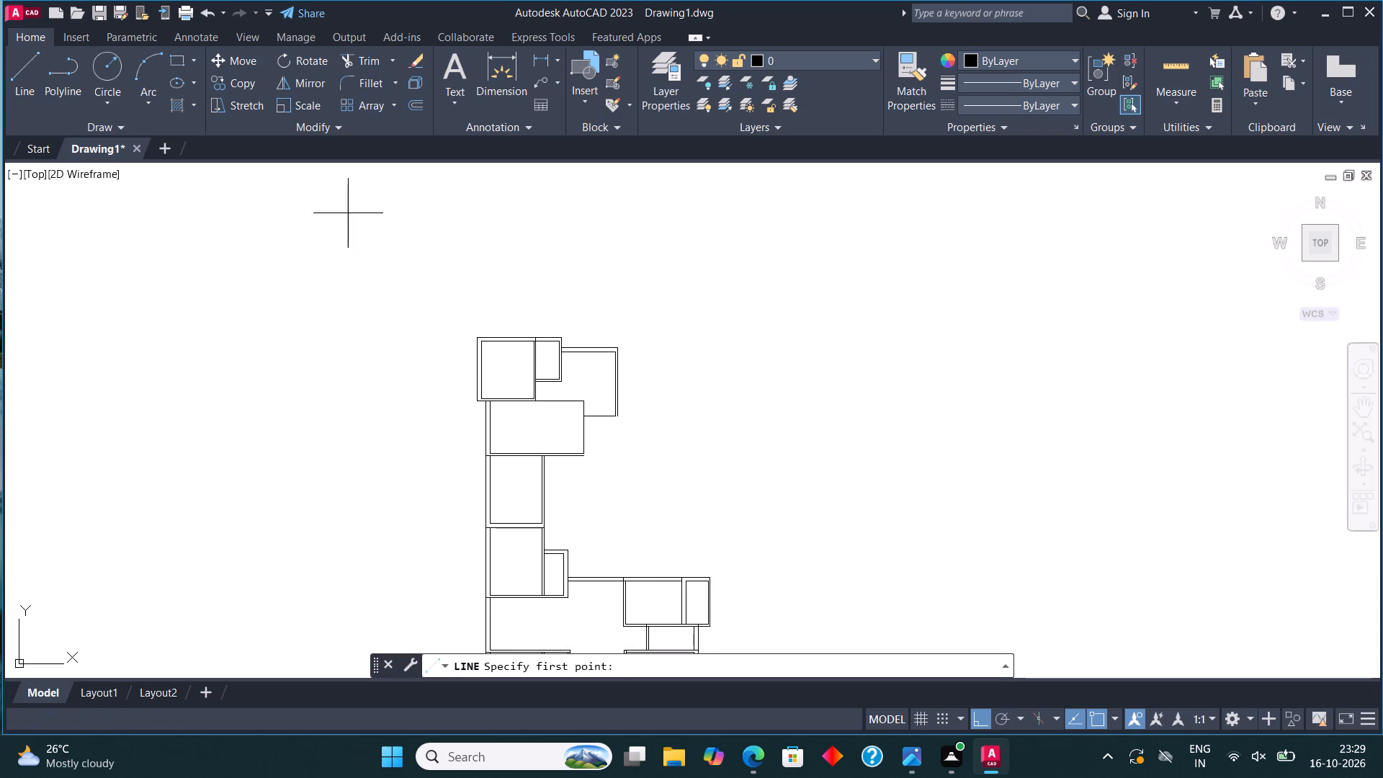
pyautogui.moveTo(593, 325); pyautogui.dragTo(666, 326, button='middle')
pyautogui.scroll(2, 688, 349)
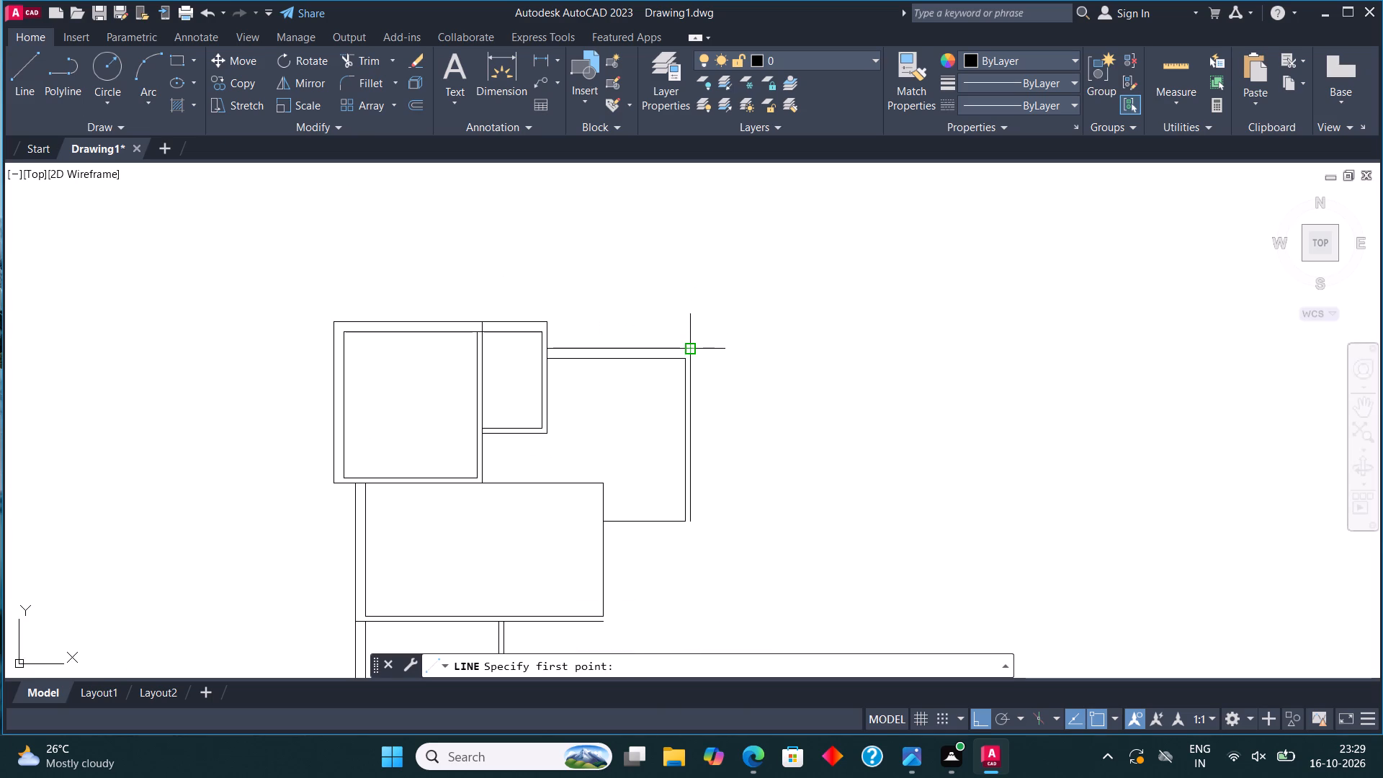
pyautogui.click(546, 322)
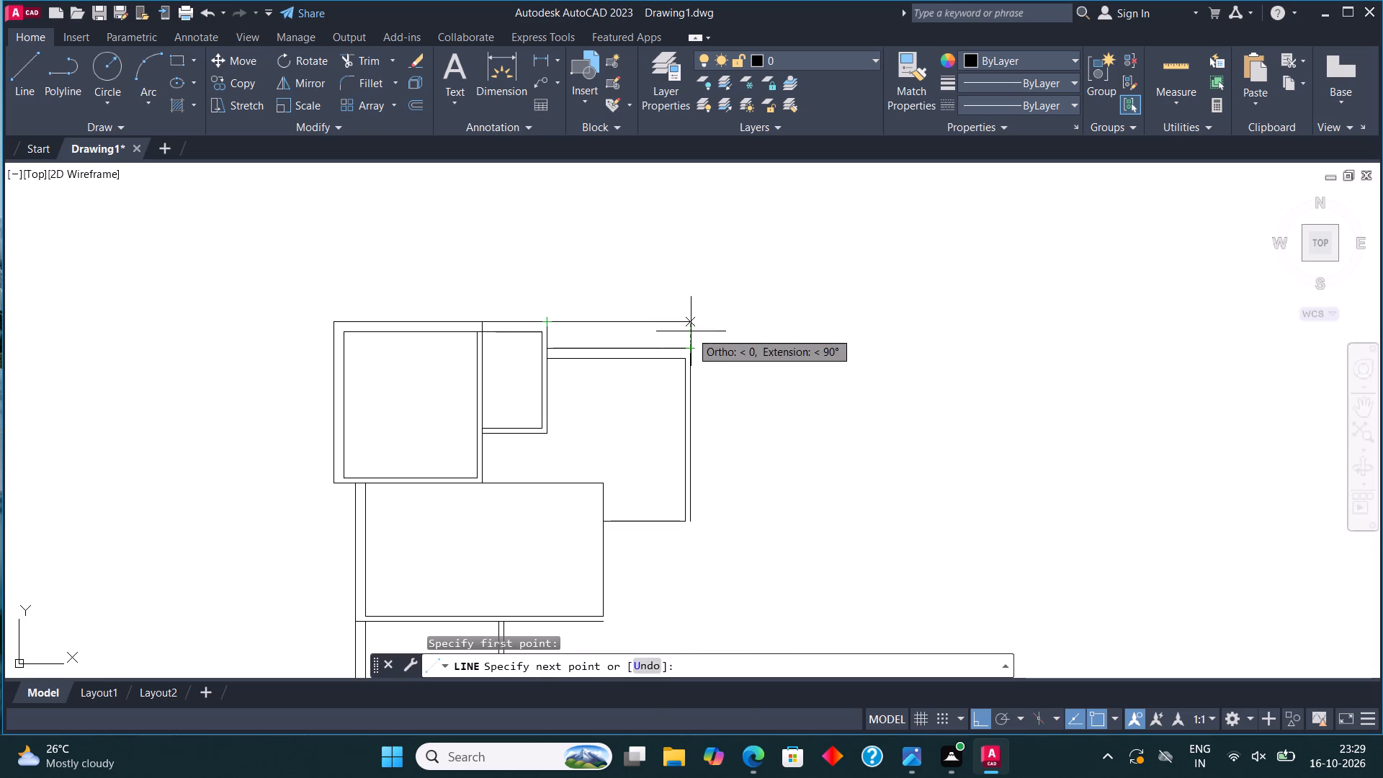
pyautogui.click(691, 325)
pyautogui.click(691, 348)
pyautogui.press('Escape')
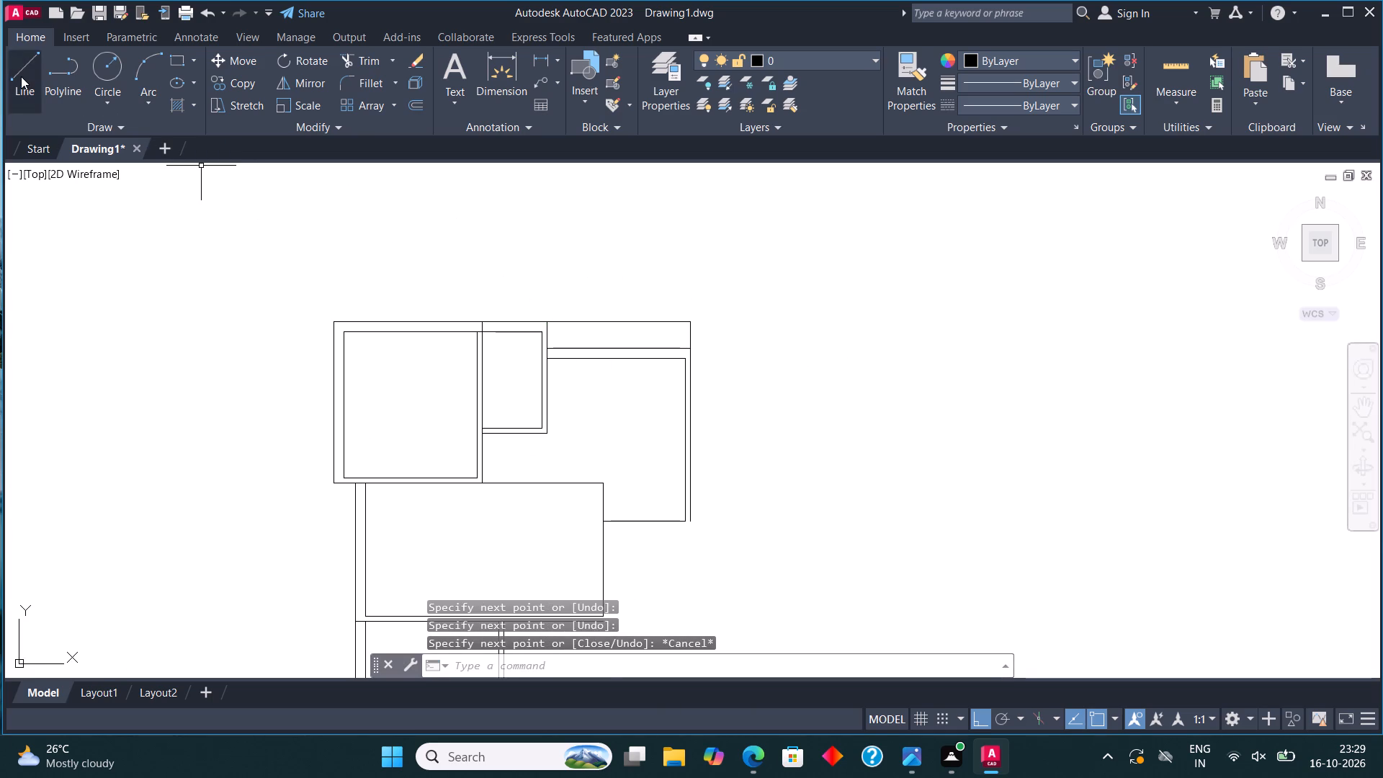
# Draw the inner horizontal wall line from the small space's inner upper-right corner to the short vertical line above the new room.
pyautogui.click(21, 76)
pyautogui.click(542, 328)
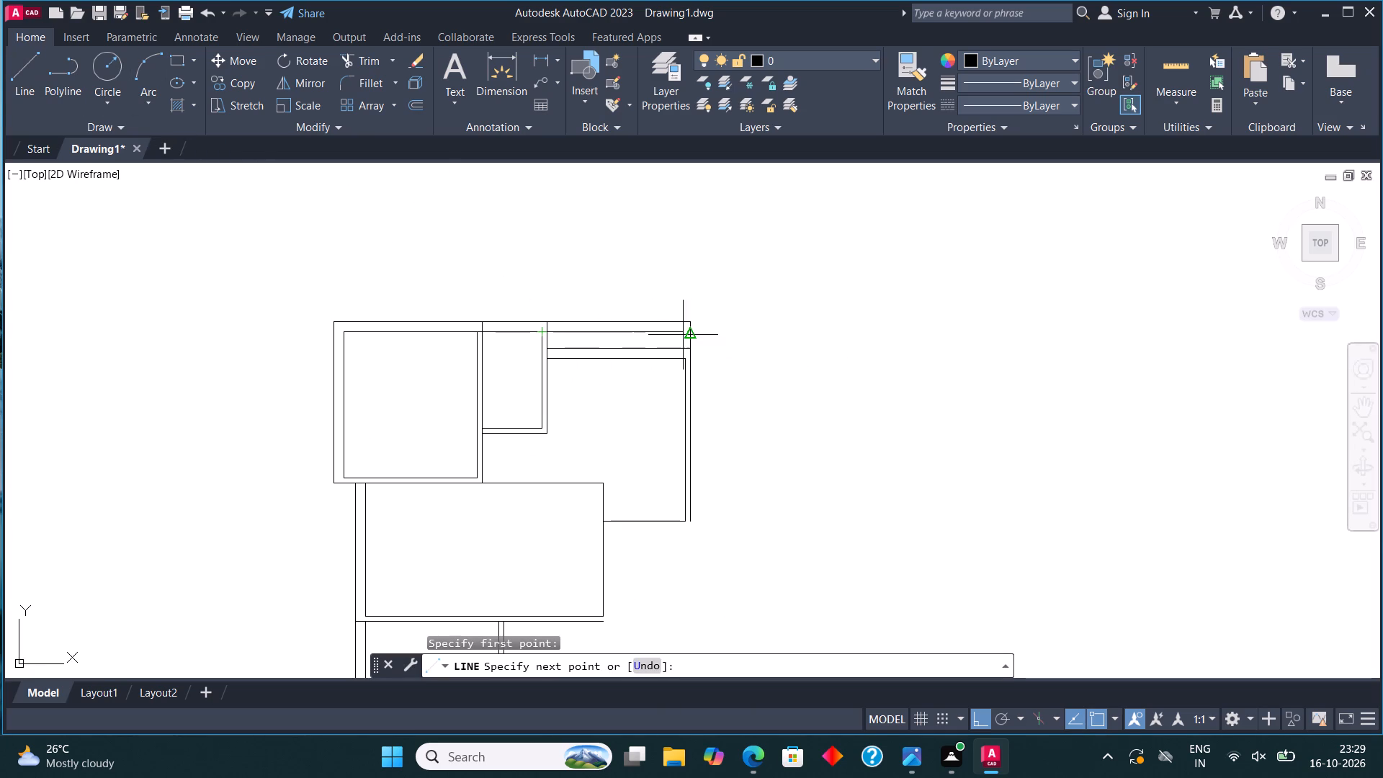
pyautogui.click(684, 335)
pyautogui.hotkey('ctrl', 'z')
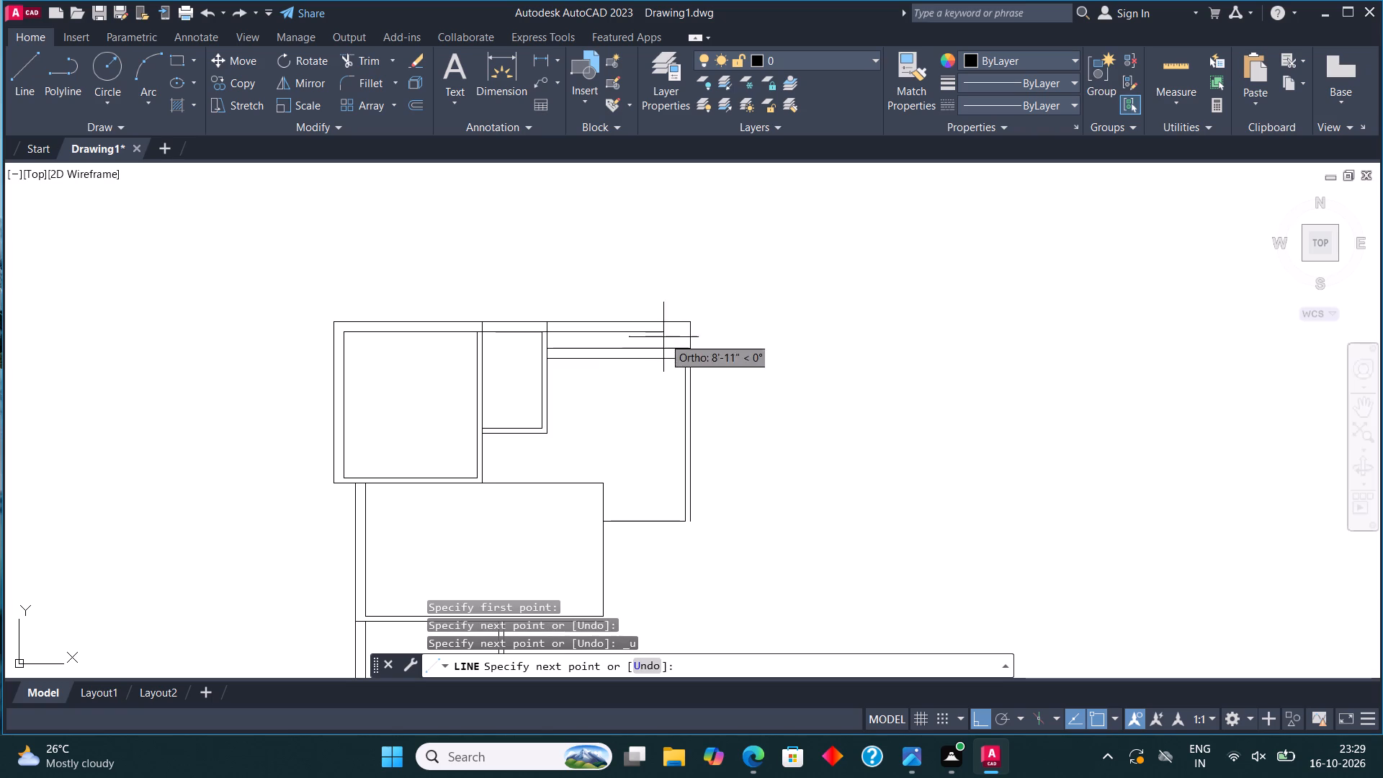
pyautogui.click(689, 329)
# Draw an 11' horizontal line extending the outer top wall to the right from its upper-right corner.
pyautogui.click(27, 63)
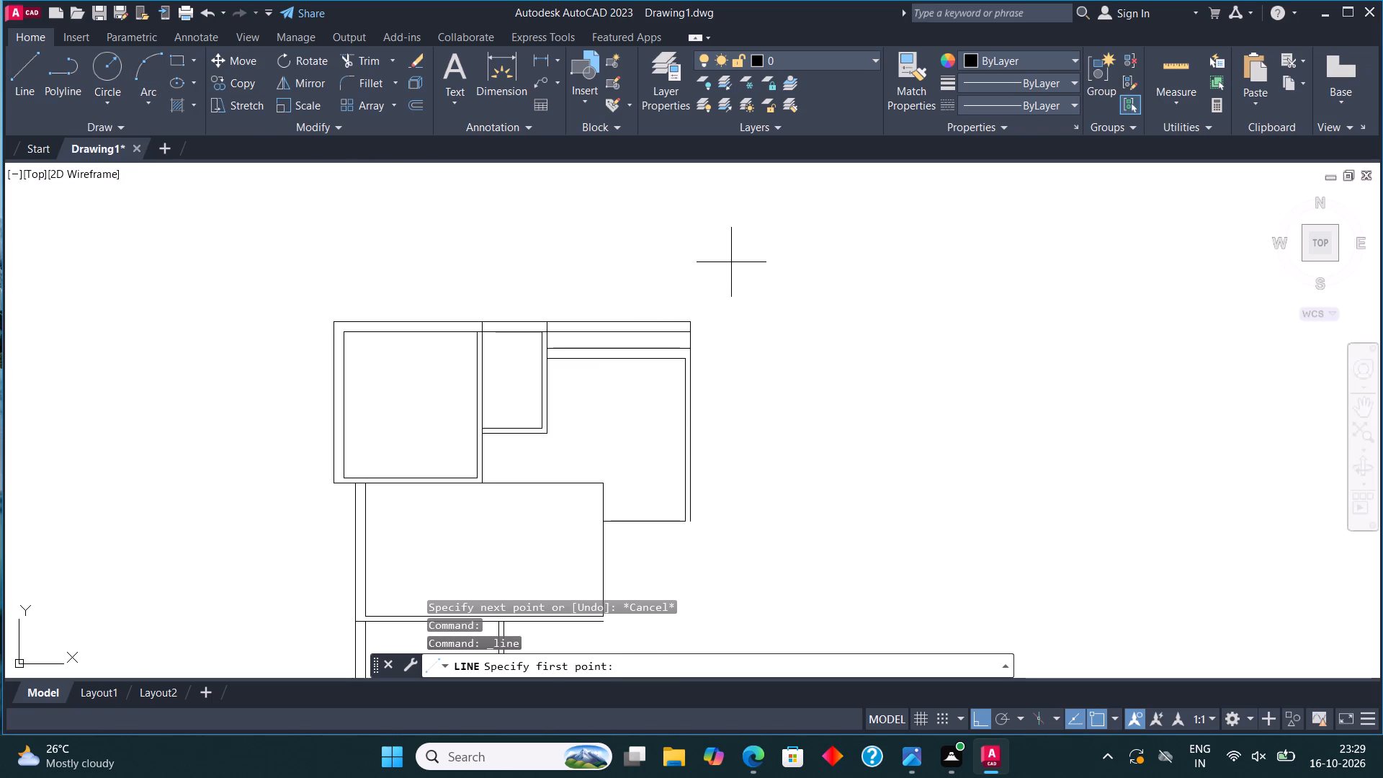
pyautogui.click(693, 326)
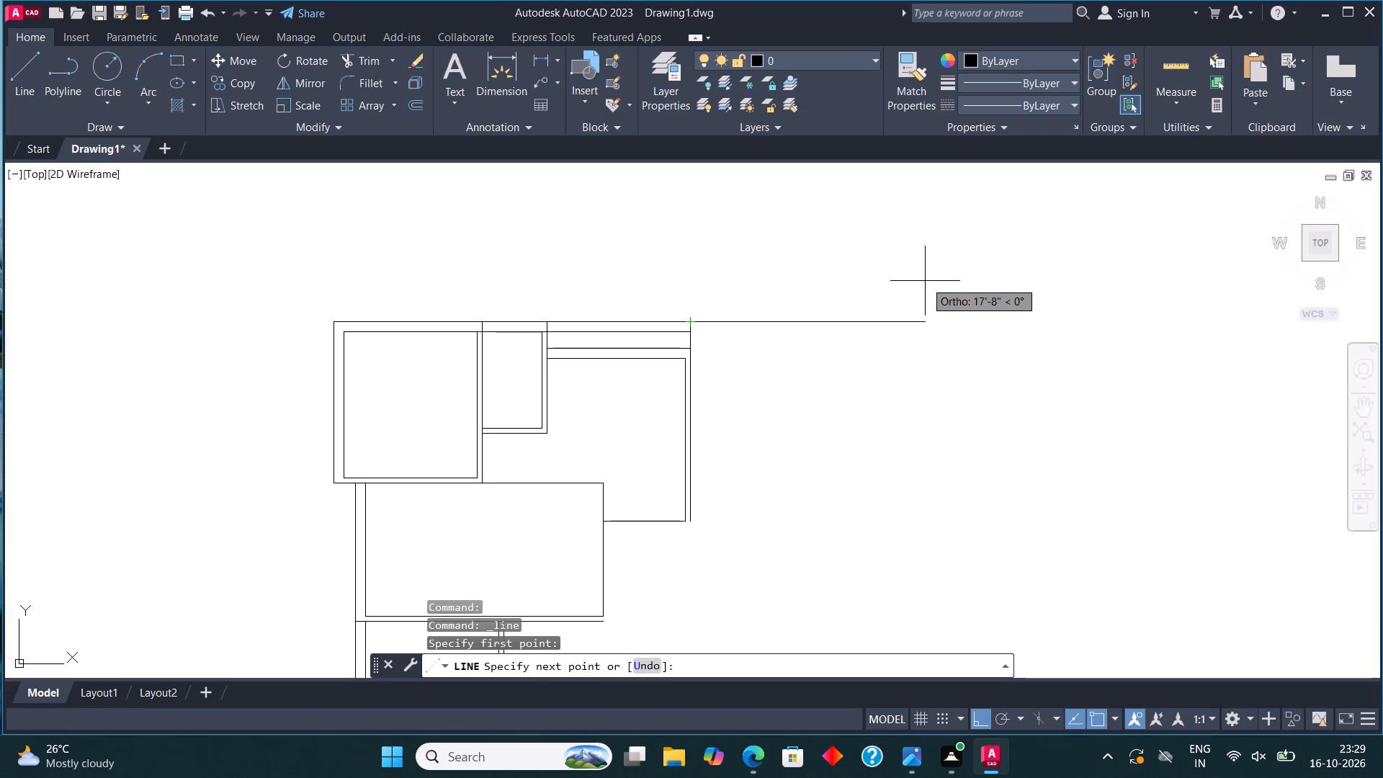
pyautogui.write('11')
pyautogui.press("'")
pyautogui.press('Return')
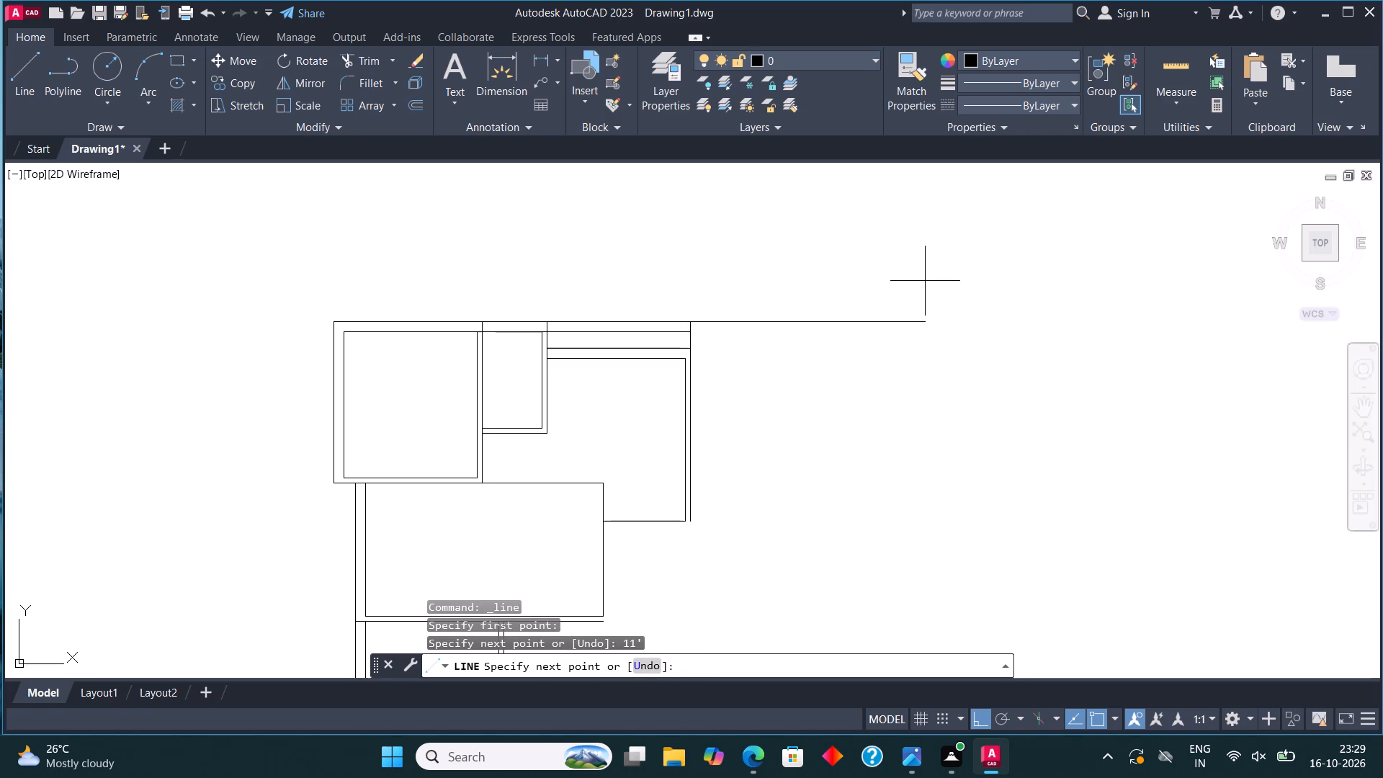
pyautogui.press('Escape')
# Offset the 11' top wall line 9" downward.
pyautogui.click(803, 322)
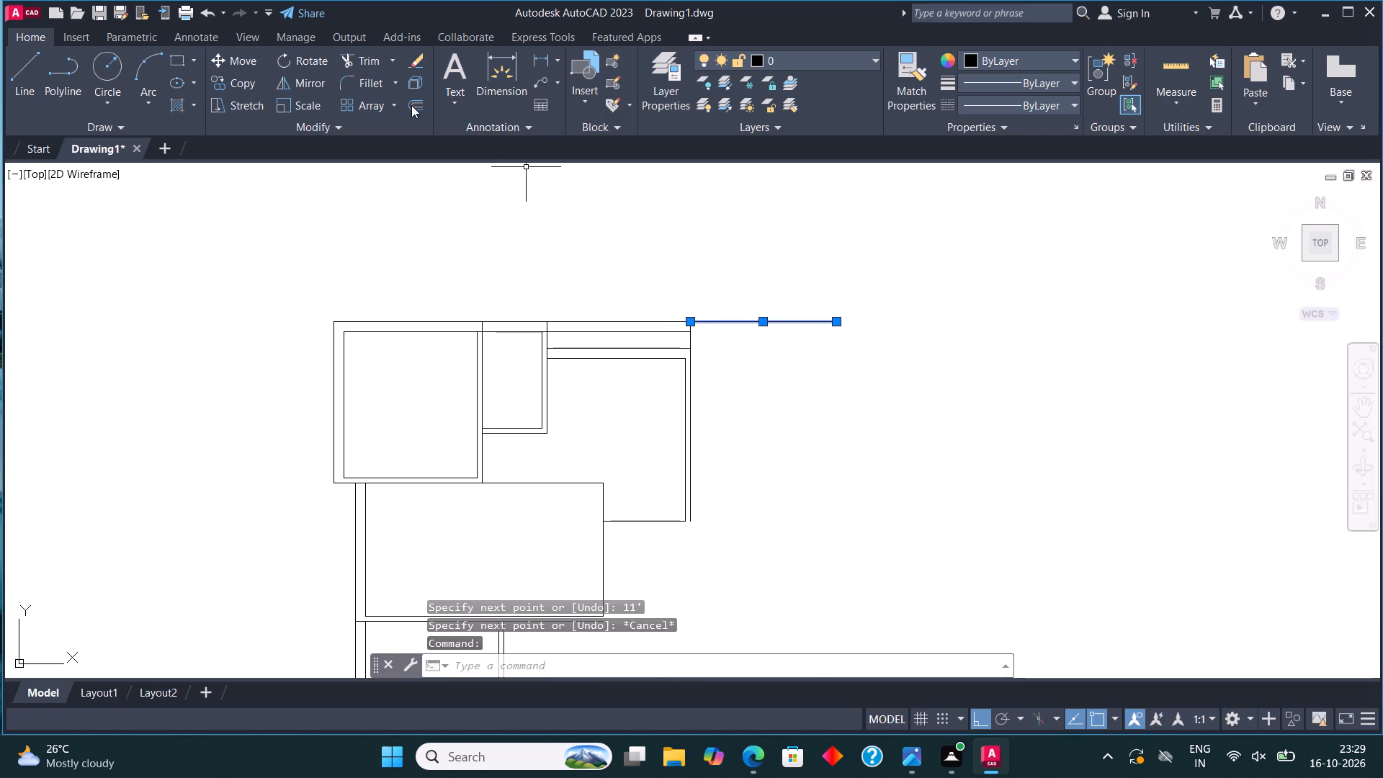
pyautogui.click(411, 105)
pyautogui.click(751, 328)
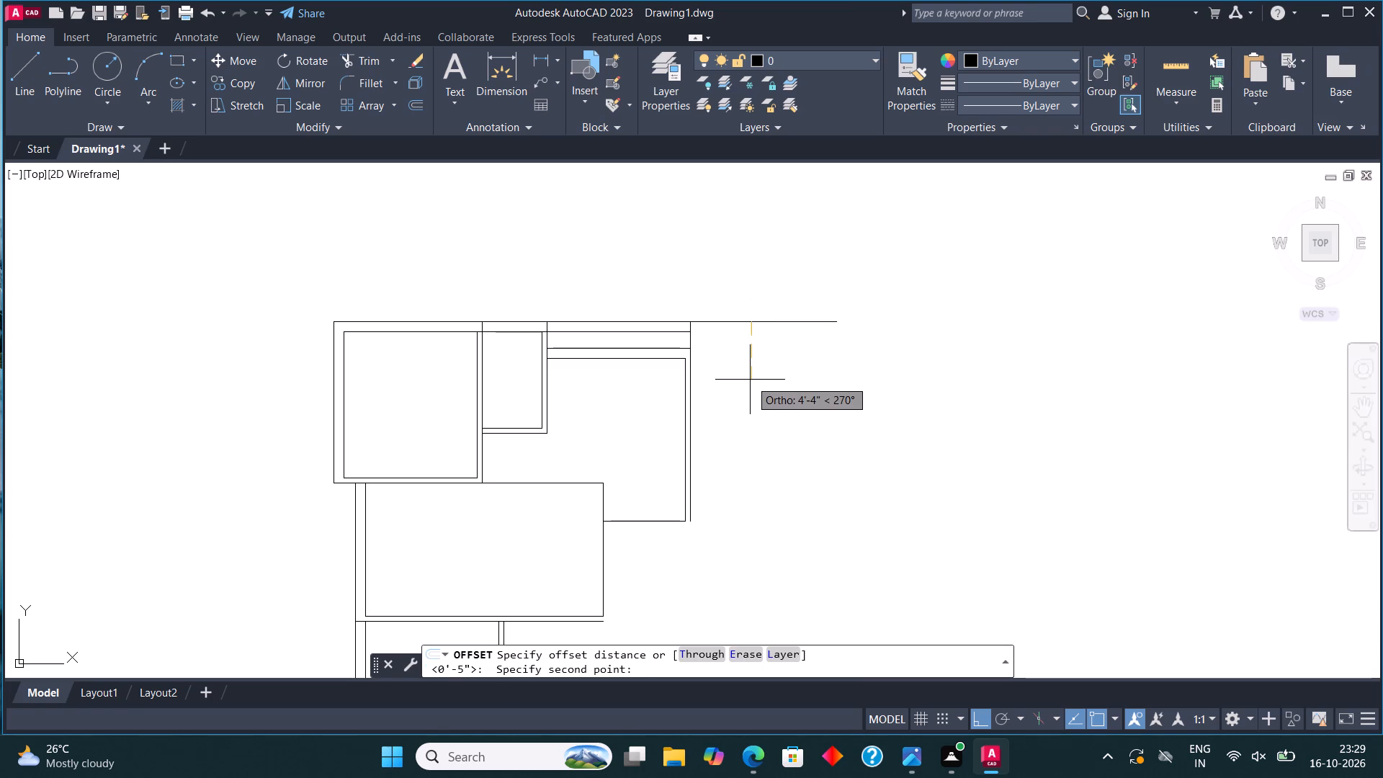
pyautogui.write('9"')
pyautogui.press('Return')
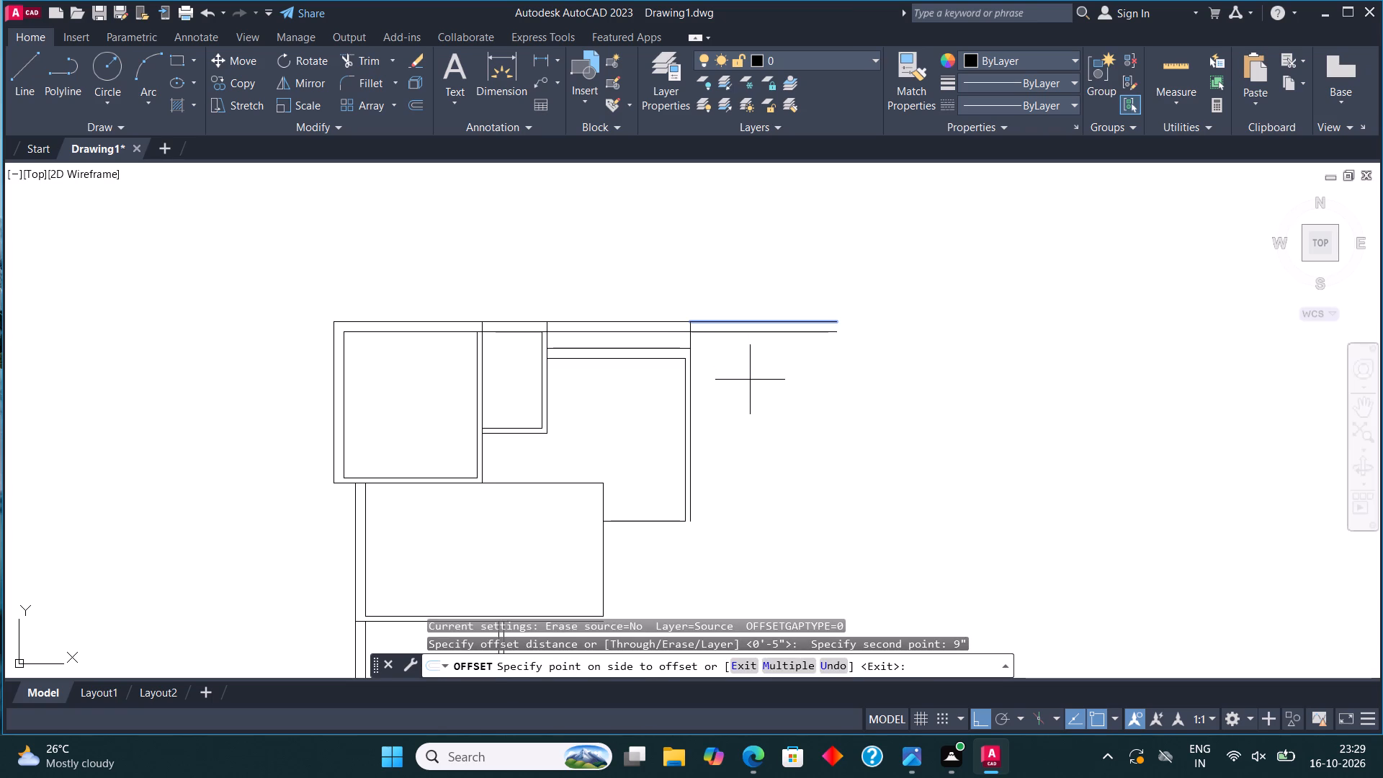
pyautogui.click(751, 409)
pyautogui.press('Escape')
# Draw an 8'3" line down from the extended wall's inner right end, then across to the middle room's outer right wall line.
pyautogui.click(19, 74)
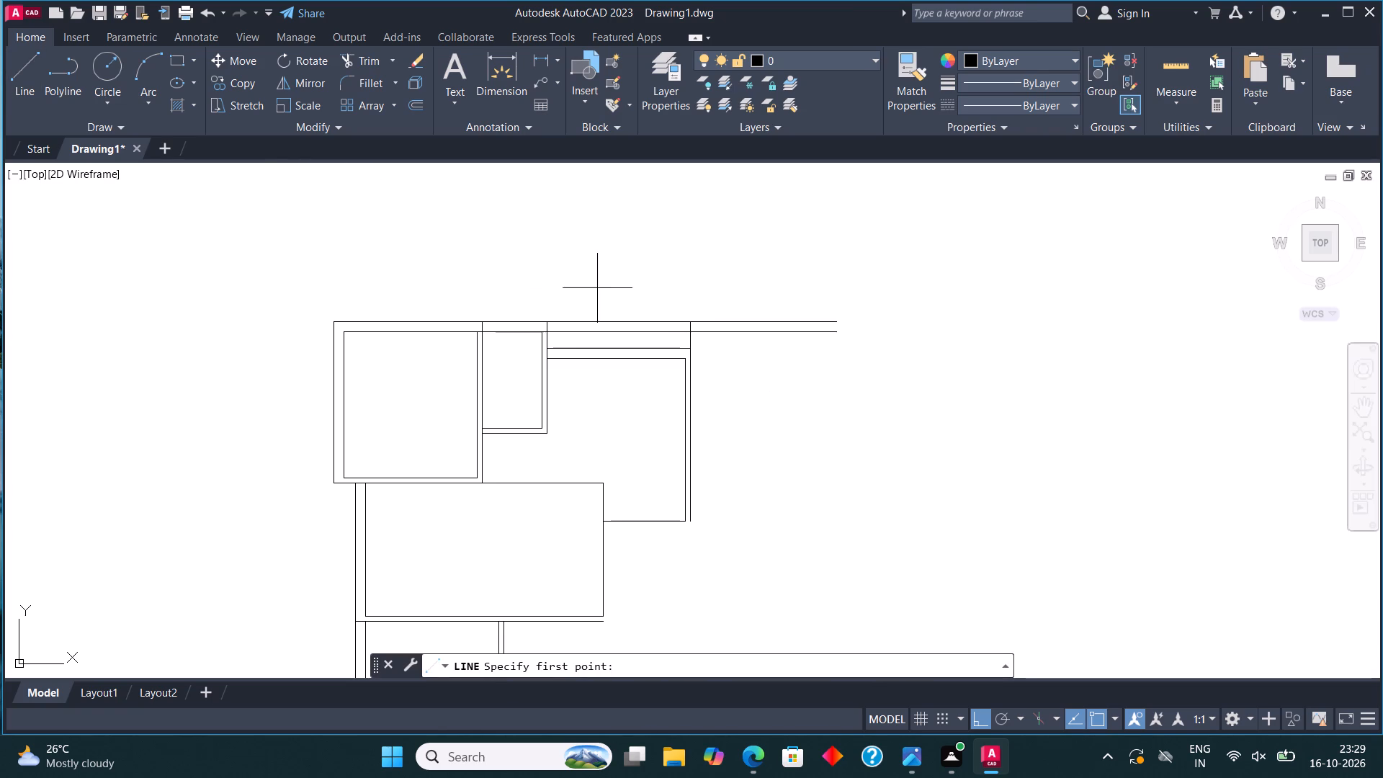
pyautogui.moveTo(655, 286); pyautogui.dragTo(628, 237, button='middle')
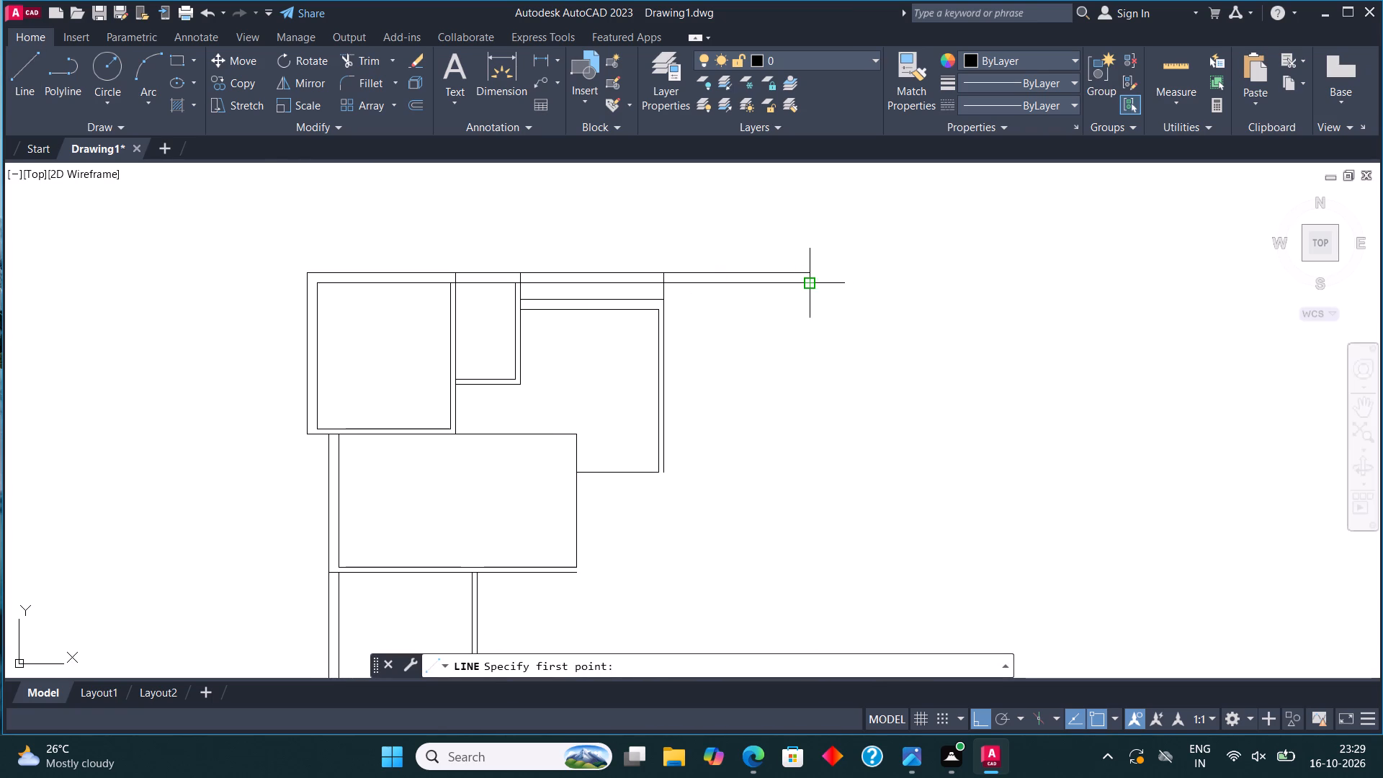
pyautogui.click(811, 285)
pyautogui.write('8\'3"')
pyautogui.press('Return')
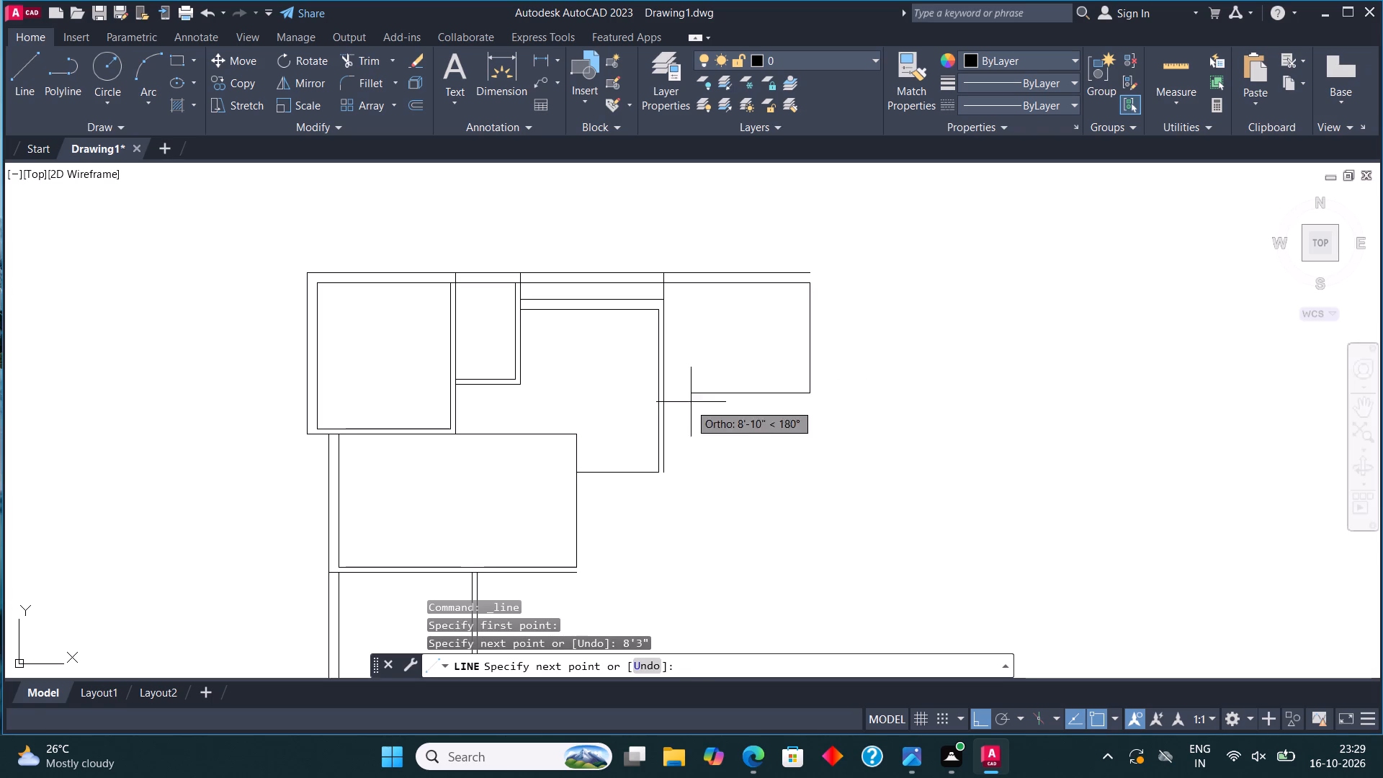
pyautogui.click(667, 397)
pyautogui.press('Escape')
# Offset the new room's 8'3" right wall line 9" outward to the right.
pyautogui.click(828, 421)
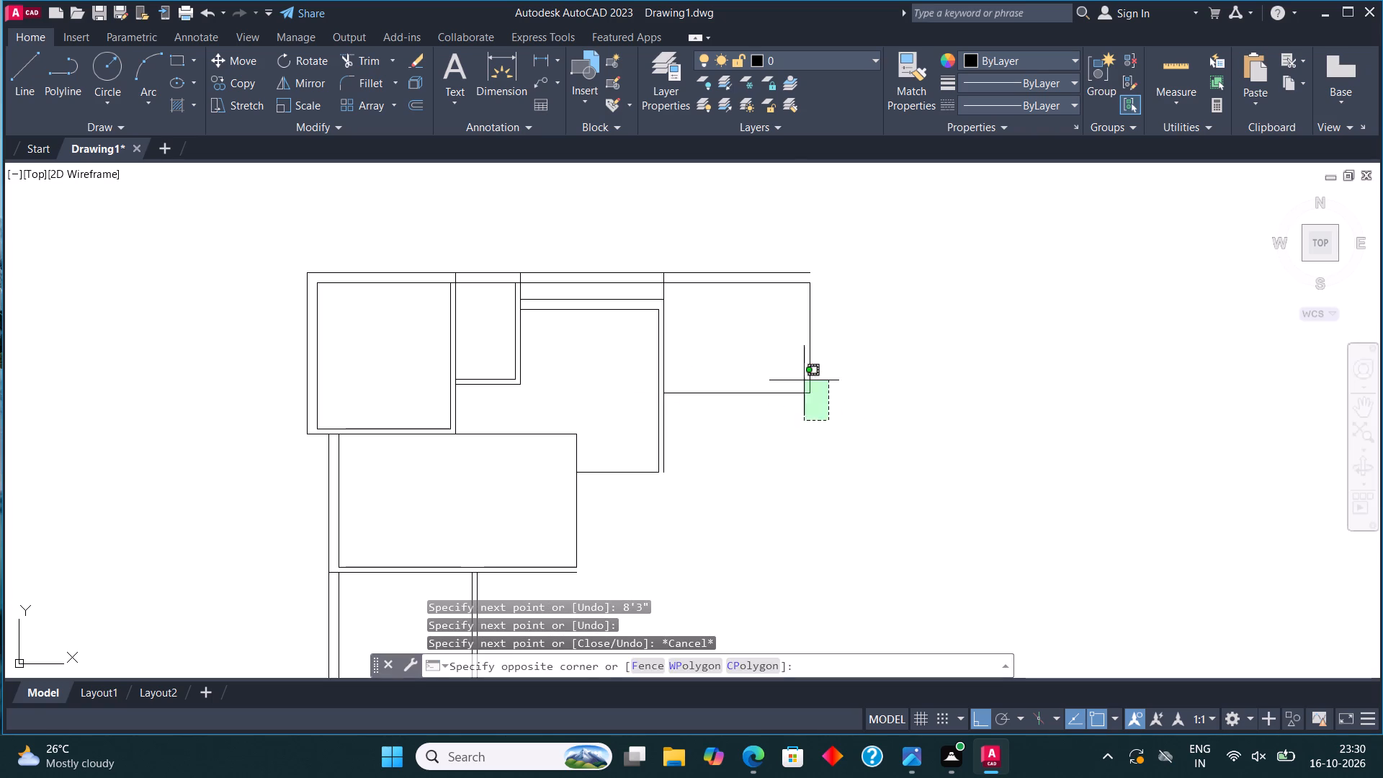
pyautogui.click(802, 378)
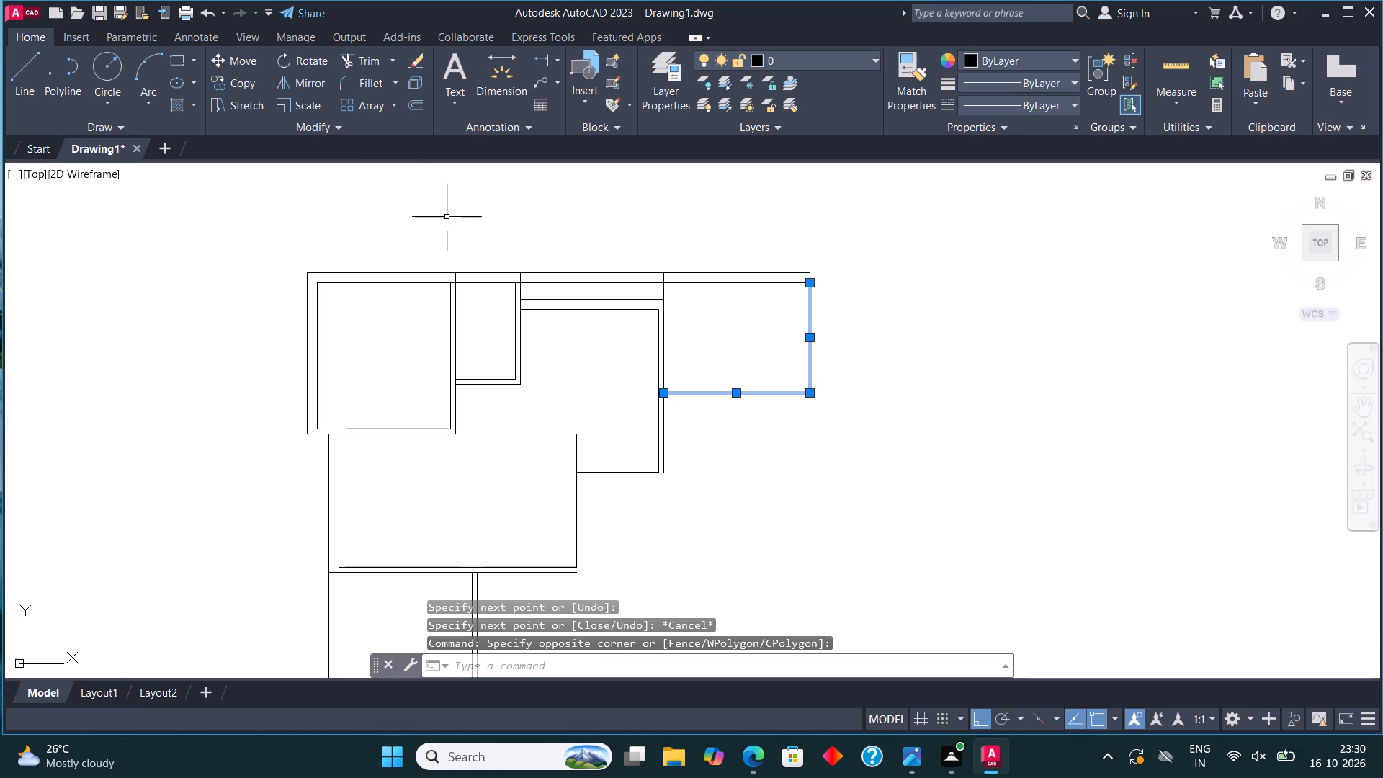
pyautogui.click(416, 102)
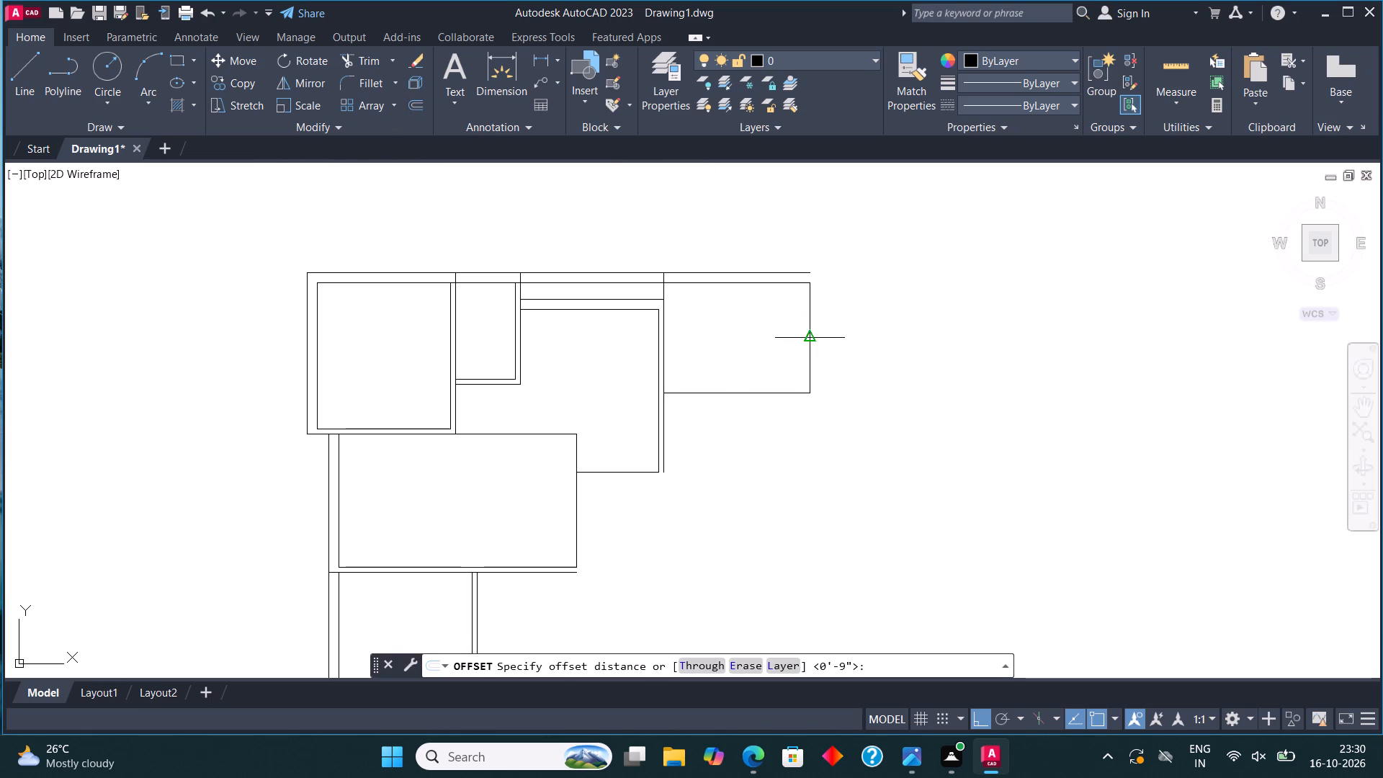
pyautogui.click(806, 336)
pyautogui.write('9"')
pyautogui.press('Return')
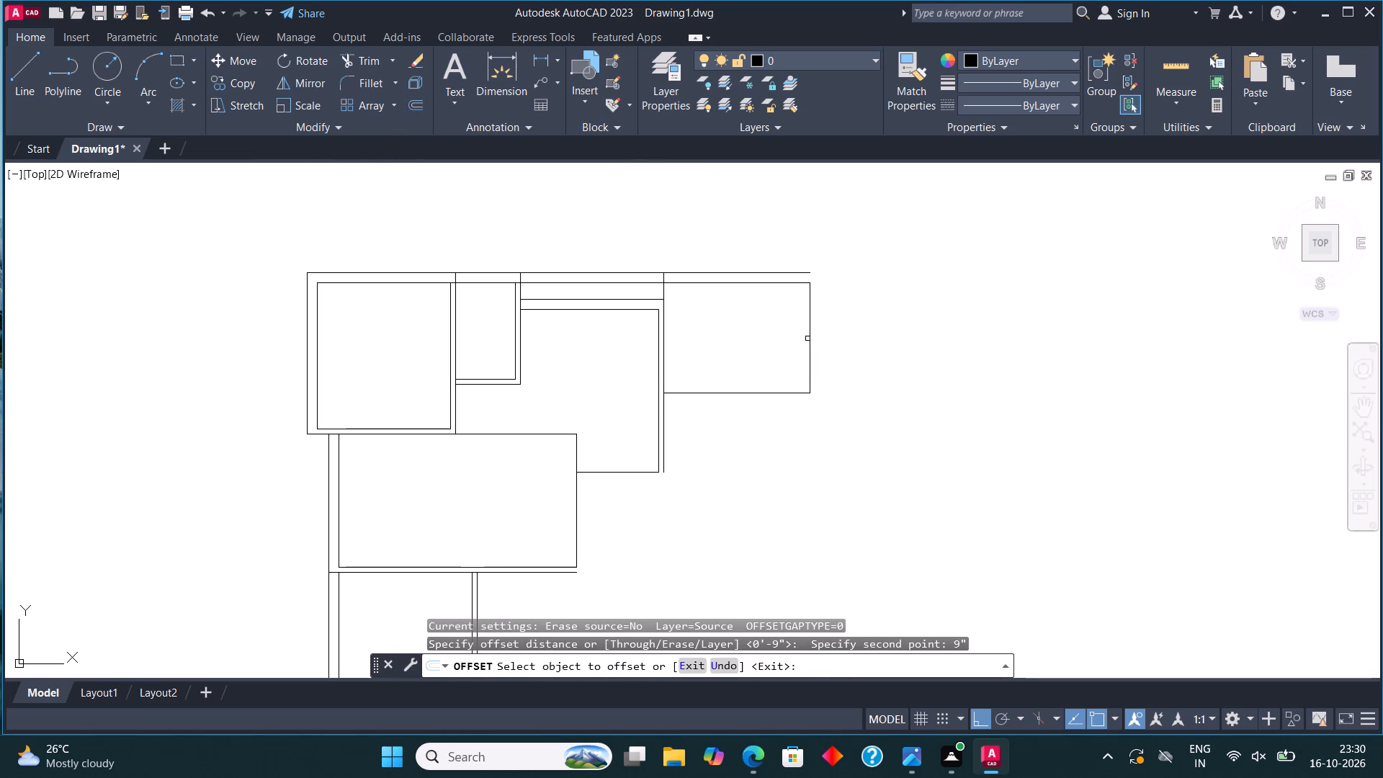
pyautogui.click(810, 339)
pyautogui.click(859, 339)
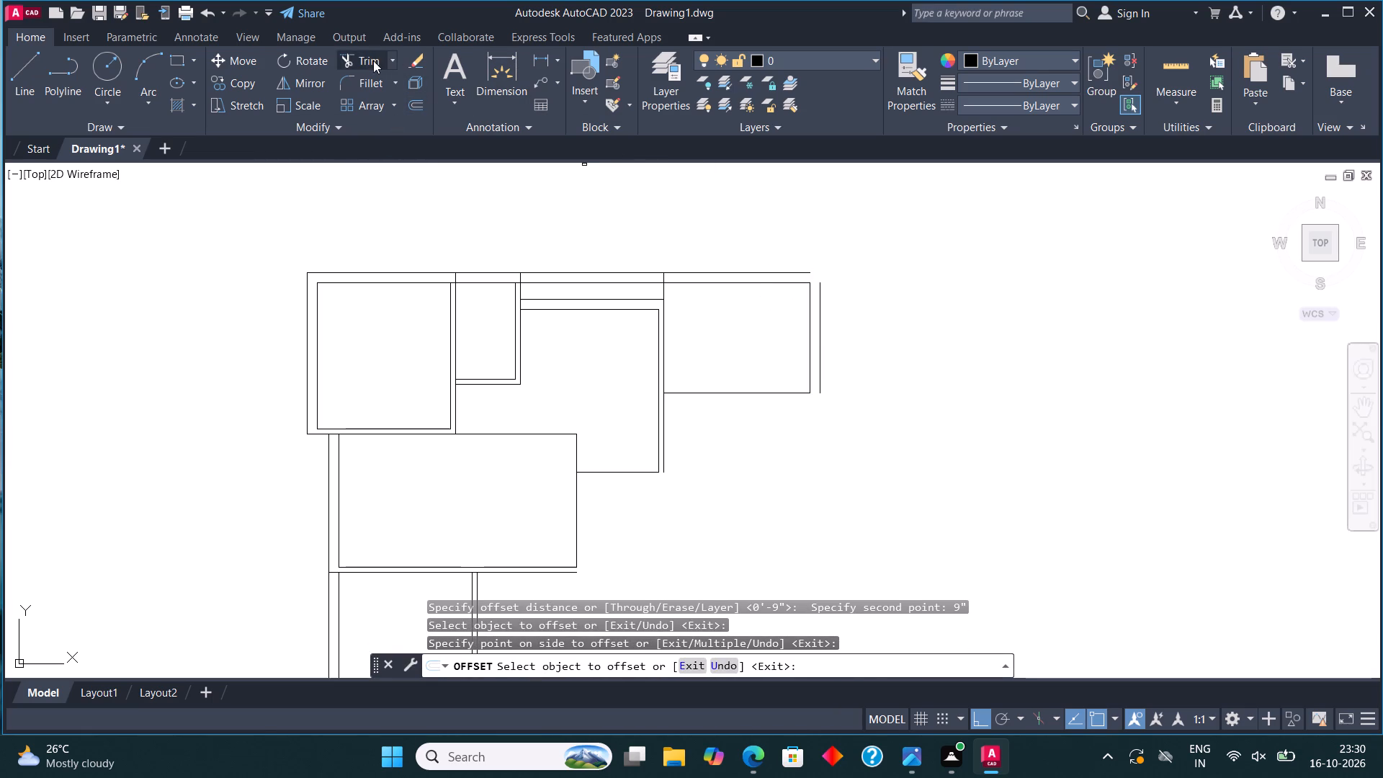
# Fillet the outer top wall line with the offset right wall line to close the new room's outer upper-right corner.
pyautogui.click(371, 79)
pyautogui.click(790, 273)
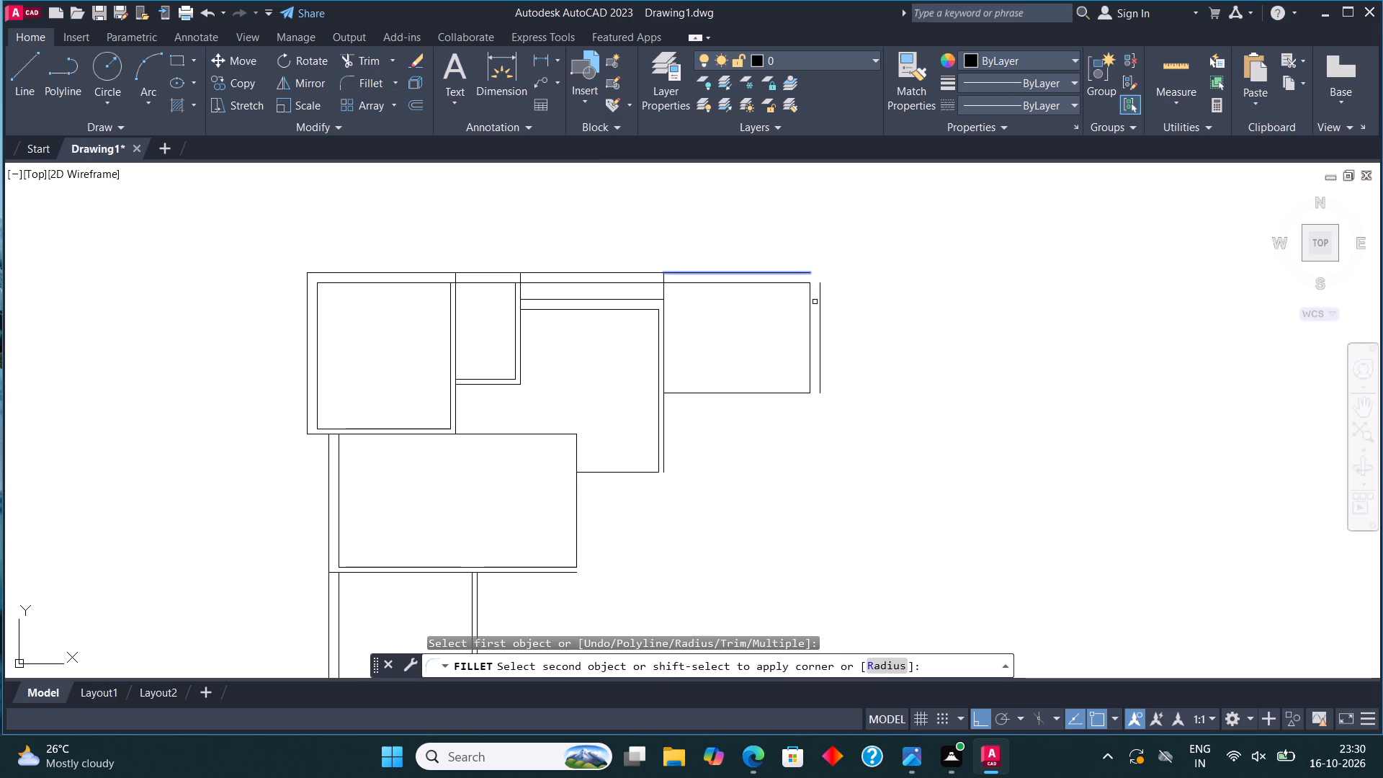
pyautogui.click(820, 306)
pyautogui.moveTo(820, 306); pyautogui.dragTo(818, 249, button='middle')
pyautogui.press('Escape')
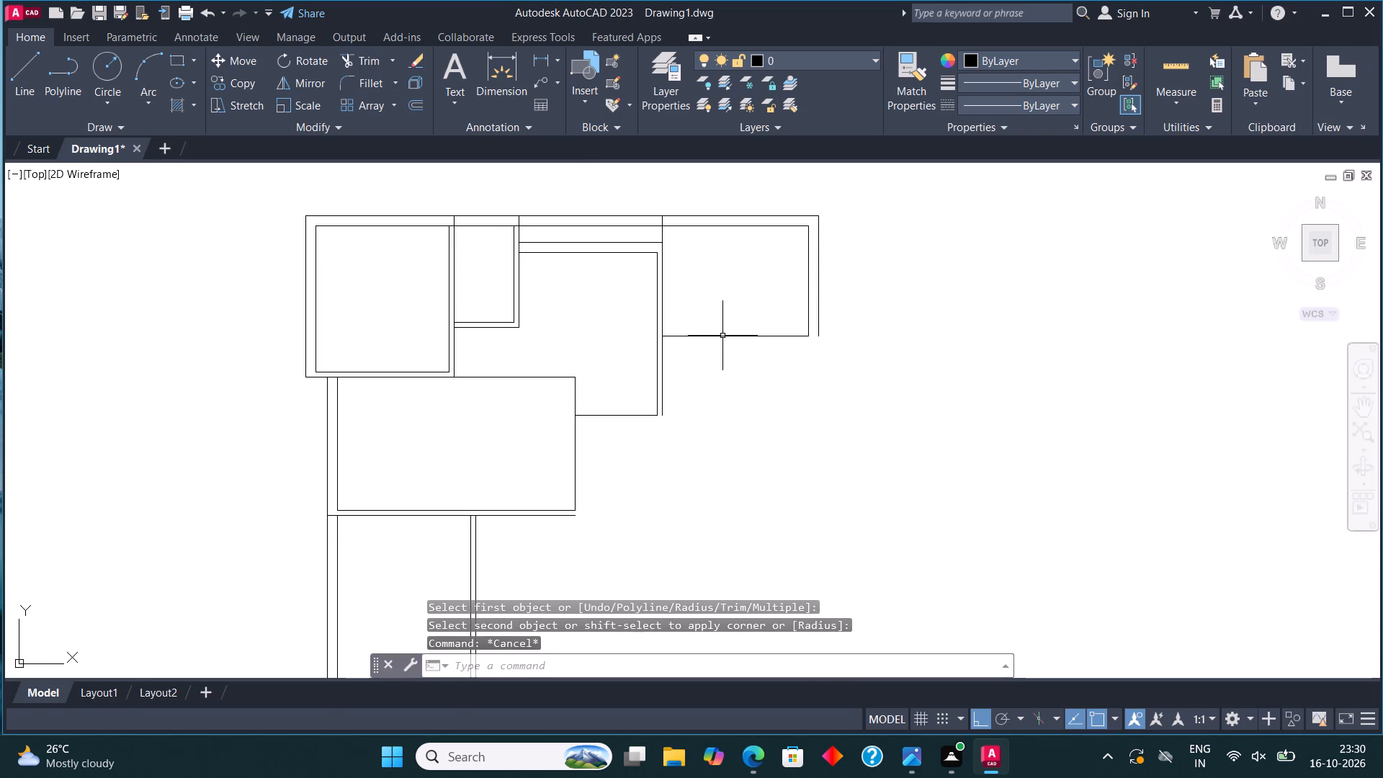
# Offset the new room's bottom wall line 4.5" downward.
pyautogui.click(722, 336)
pyautogui.click(413, 103)
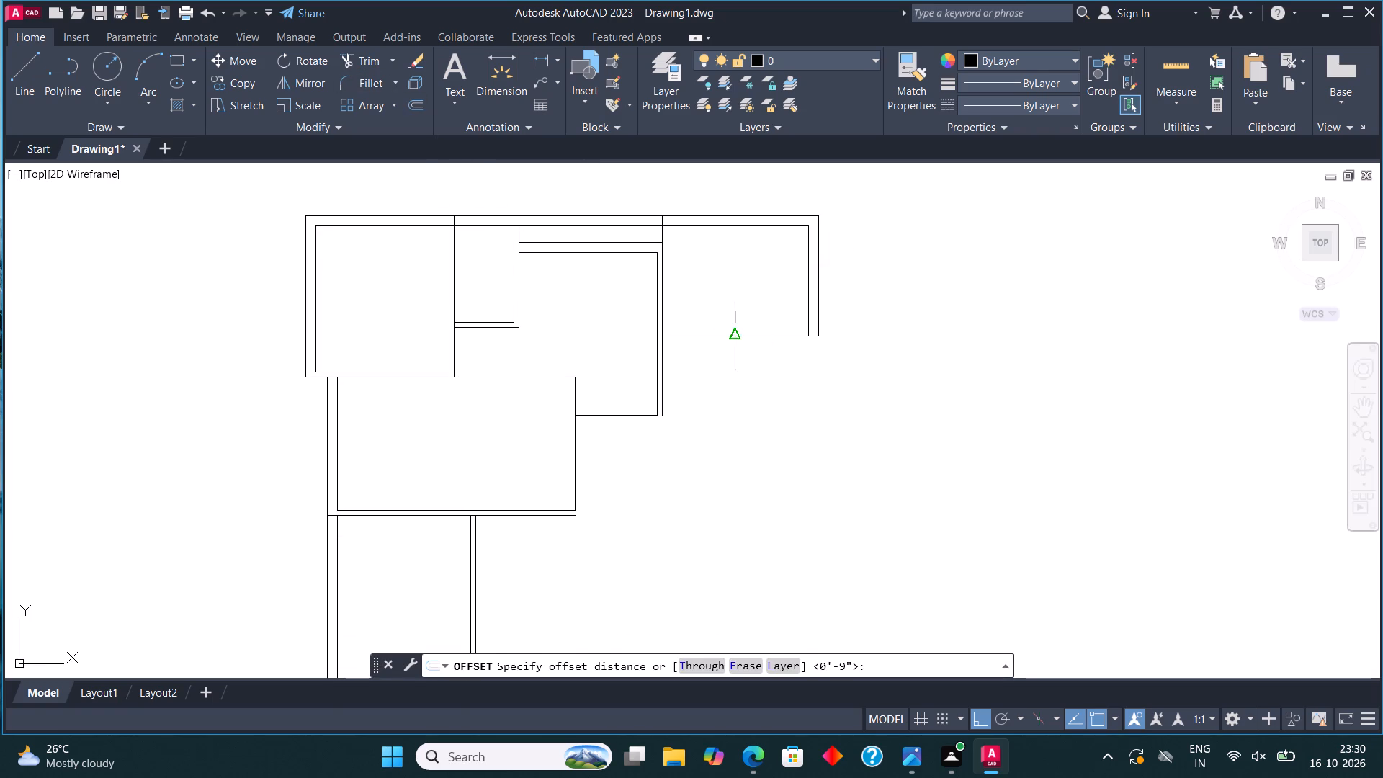
pyautogui.click(735, 338)
pyautogui.write('4.5"')
pyautogui.press('Return')
pyautogui.click(746, 425)
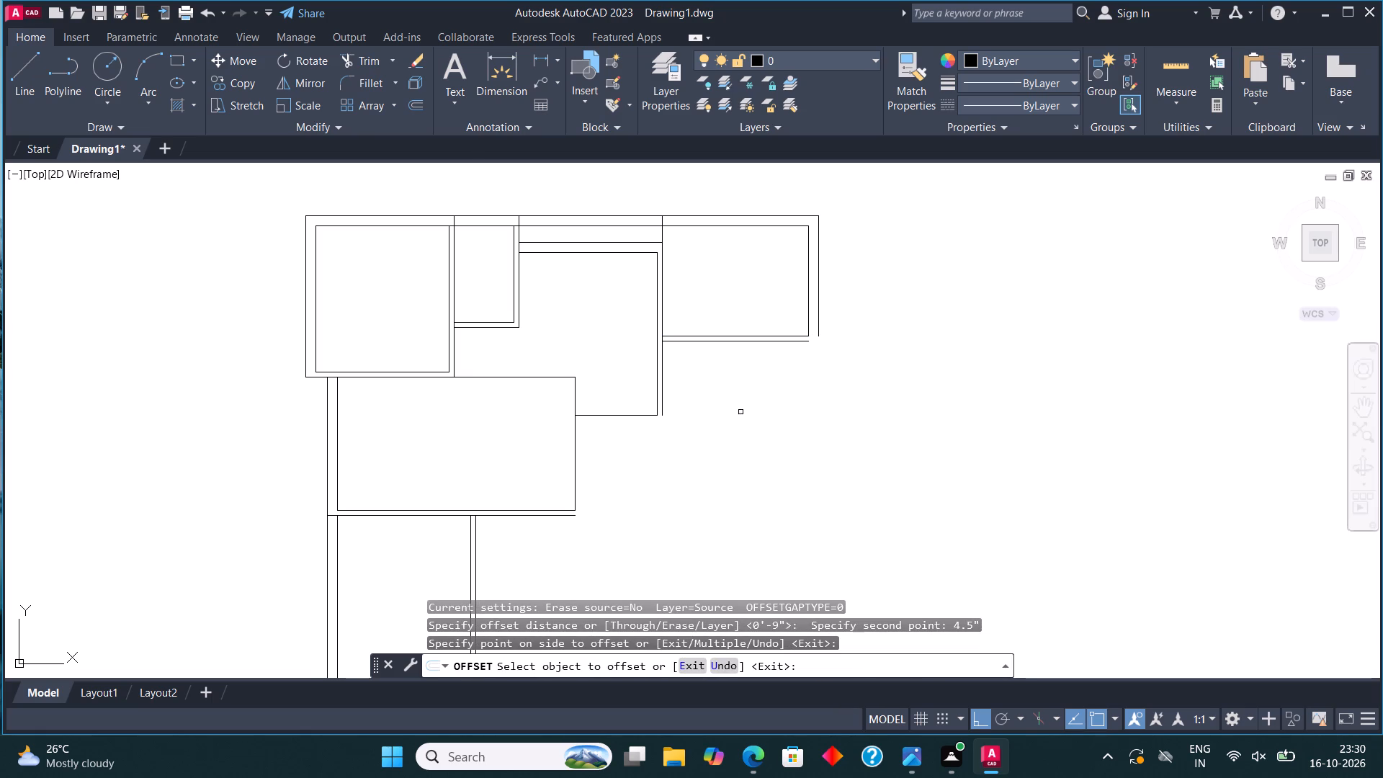
pyautogui.press('Escape')
# Fillet the offset bottom line with the outer right wall line to close the new room's outer lower-right corner.
pyautogui.click(360, 81)
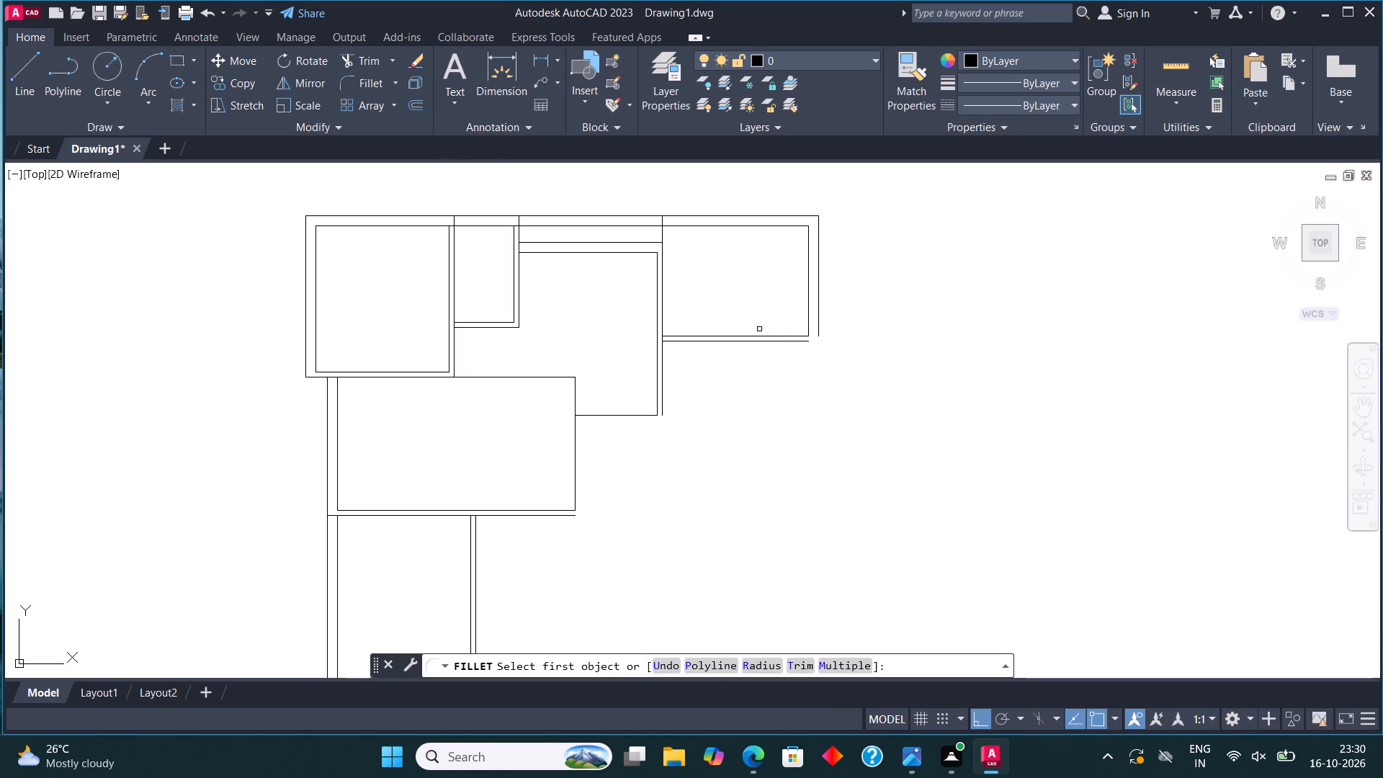
pyautogui.click(779, 344)
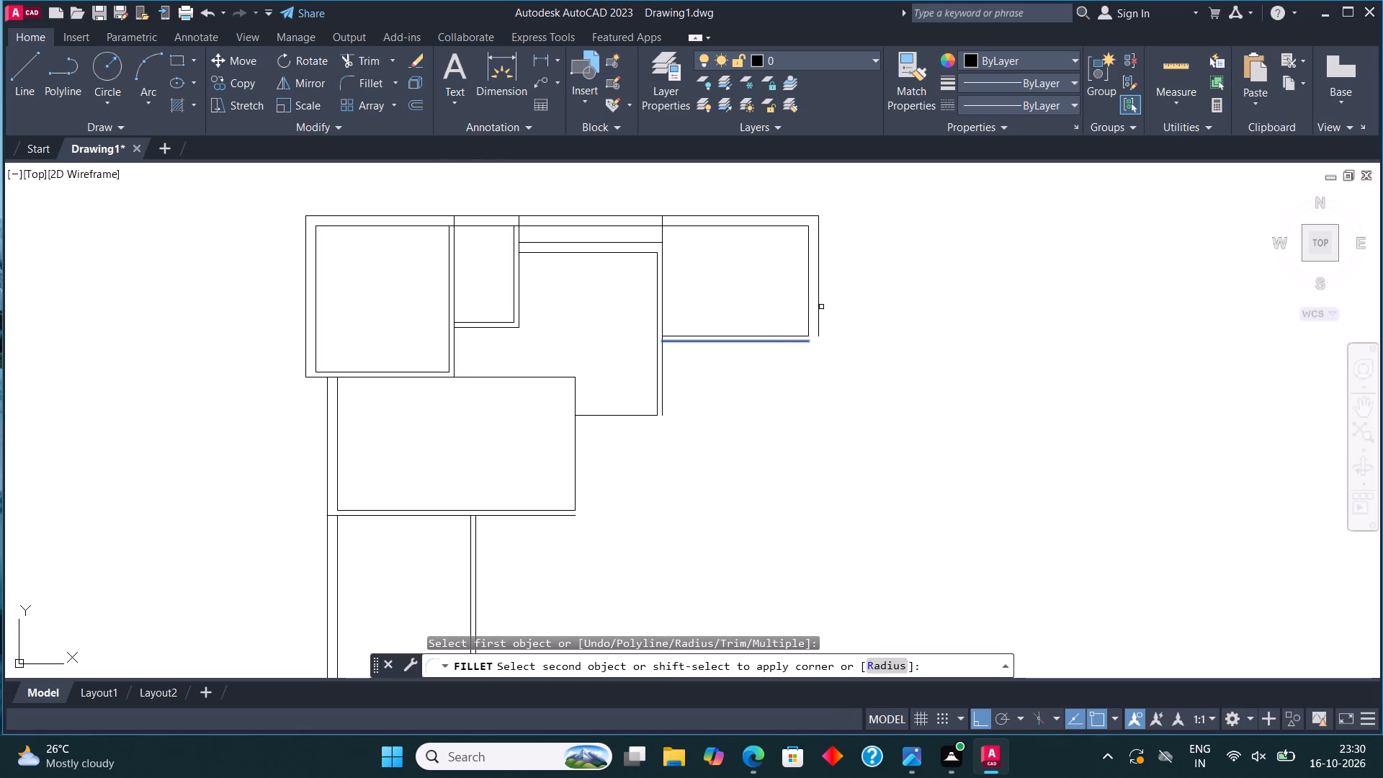
pyautogui.click(818, 298)
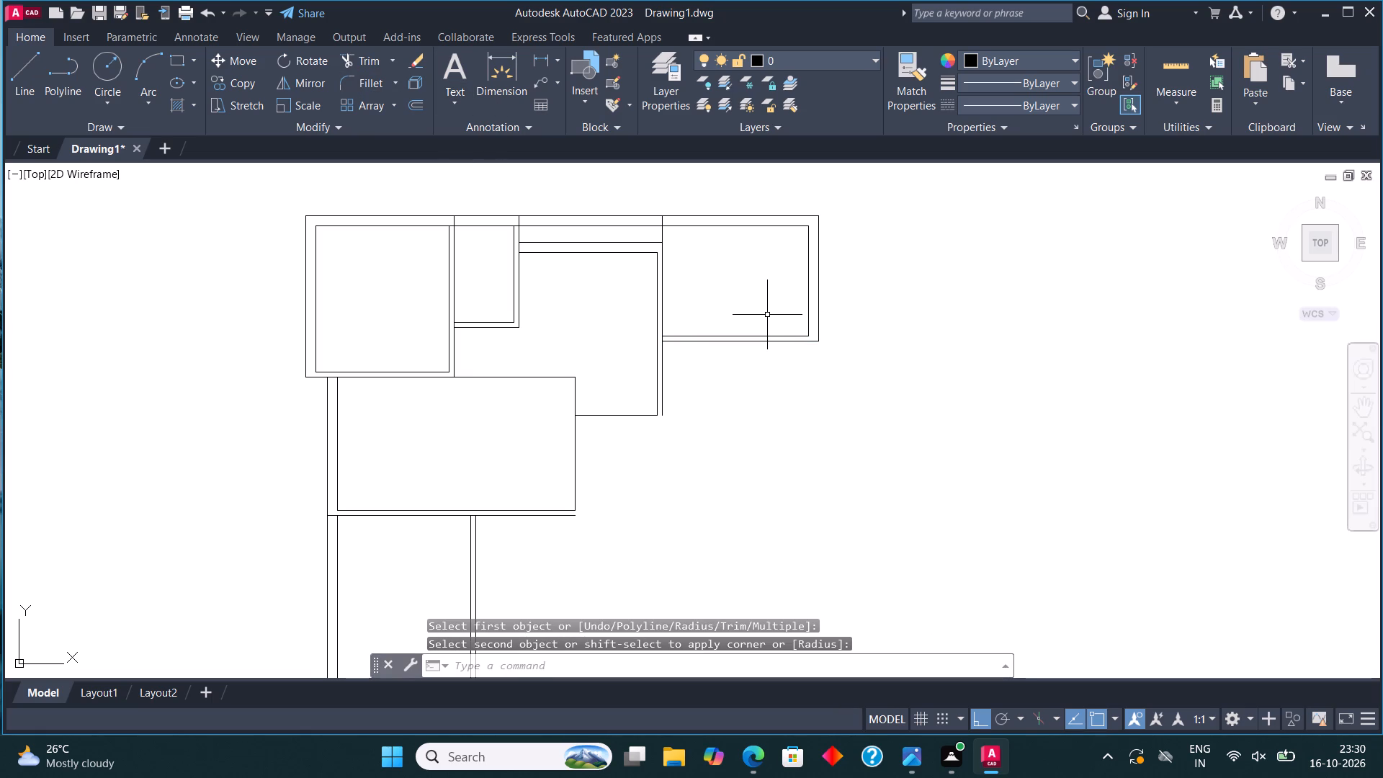
# Draw a 4' horizontal line extending the outer top wall to the right from the new room's outer upper-right corner.
pyautogui.scroll(-1, 771, 319)
pyautogui.moveTo(785, 279); pyautogui.dragTo(756, 265, button='middle')
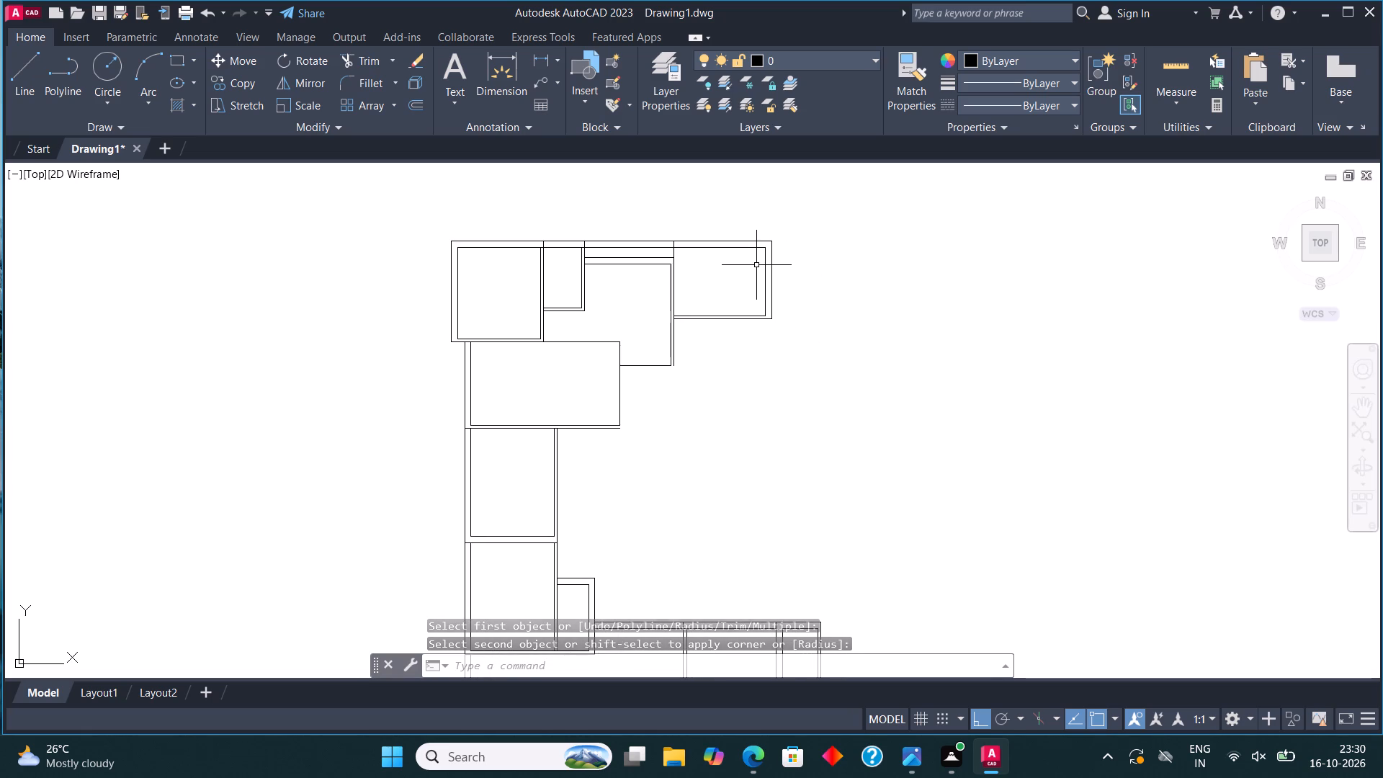
pyautogui.click(24, 75)
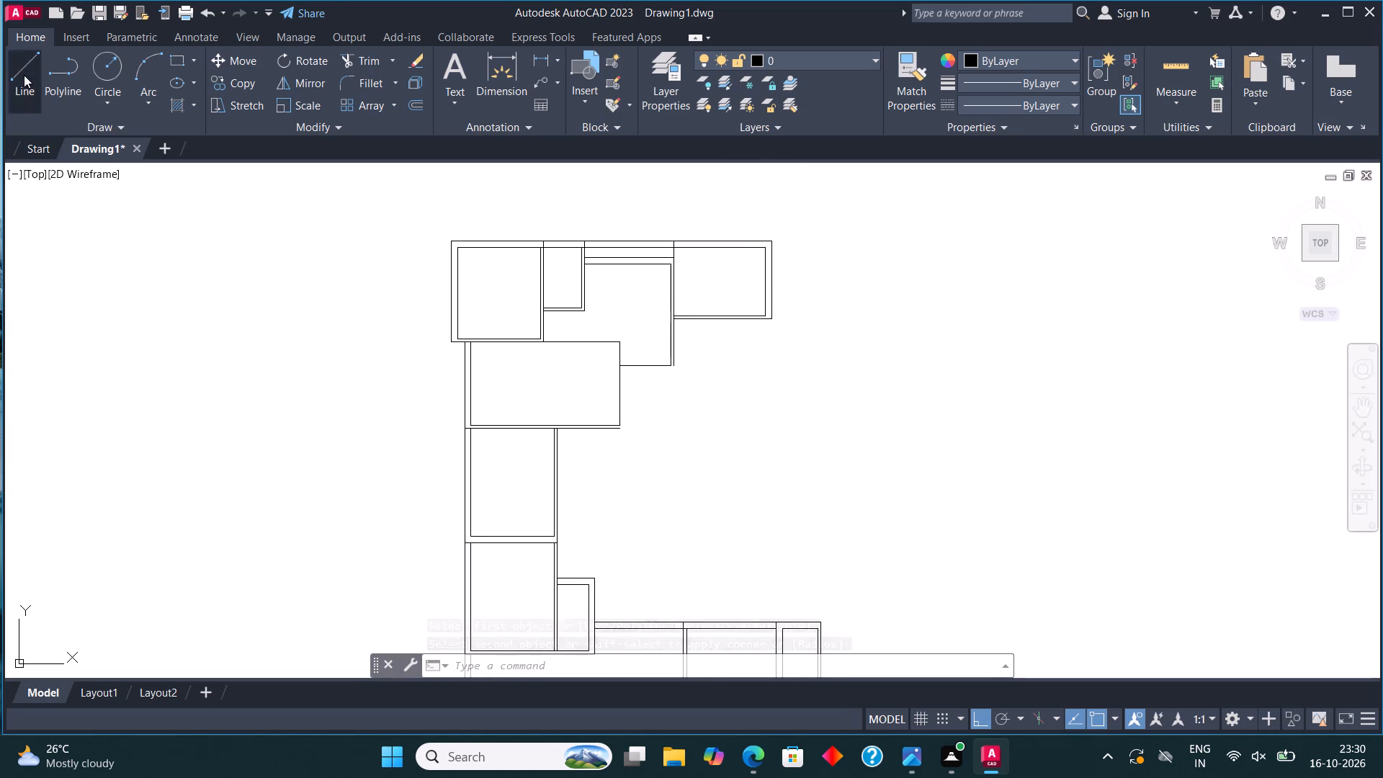
pyautogui.scroll(2, 784, 238)
pyautogui.click(750, 242)
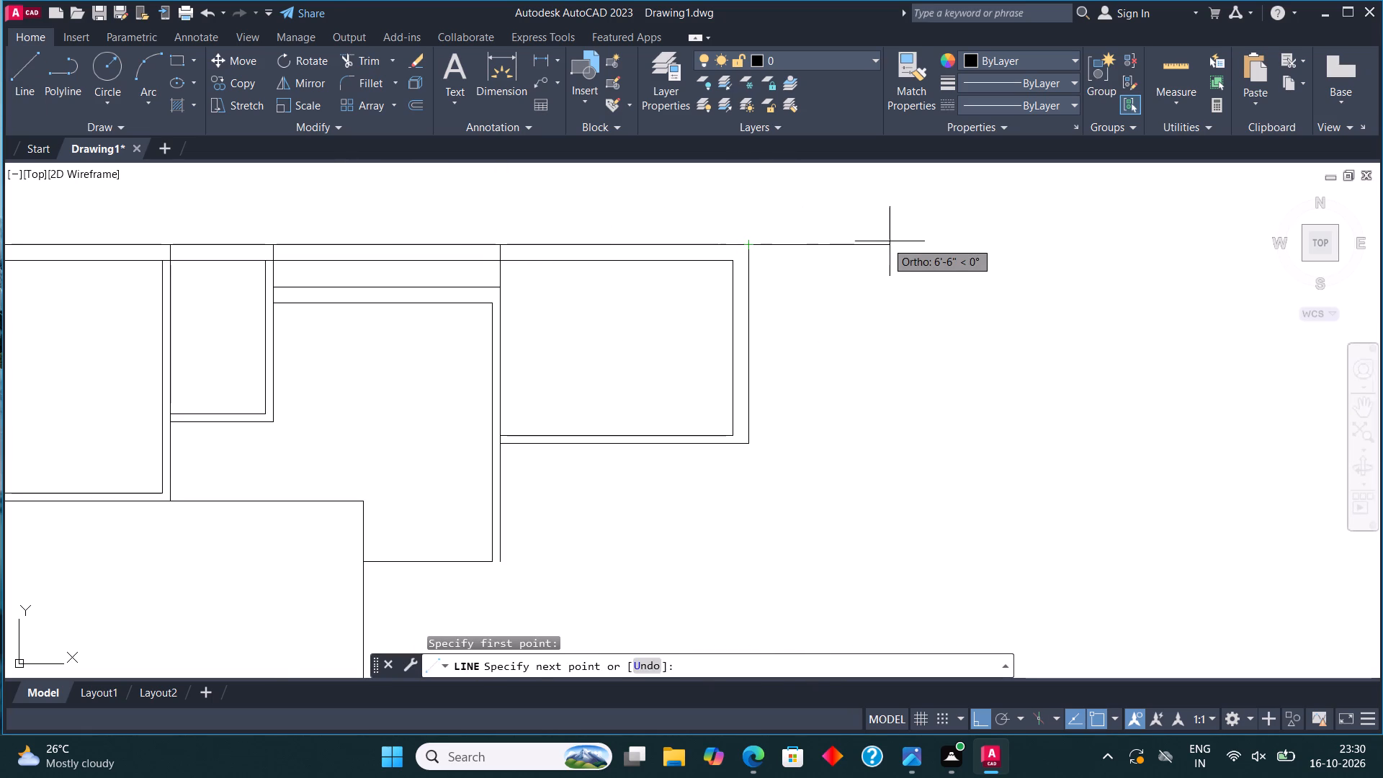
pyautogui.write("4'")
pyautogui.press('Return')
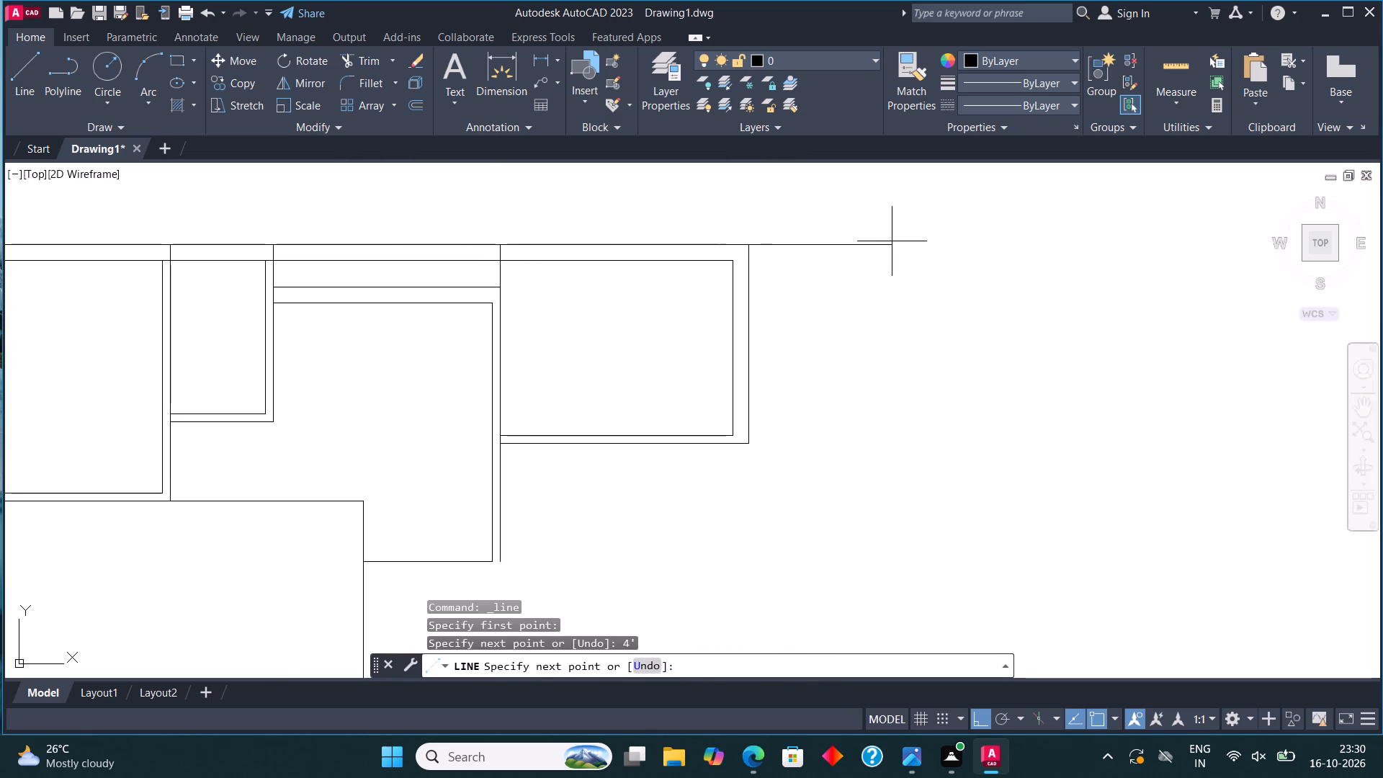
pyautogui.press('Escape')
# Draw the narrow room's inner outline from the adjacent inner corner across the wall, 4' right, 8'3" down, and back to the wall.
pyautogui.click(26, 63)
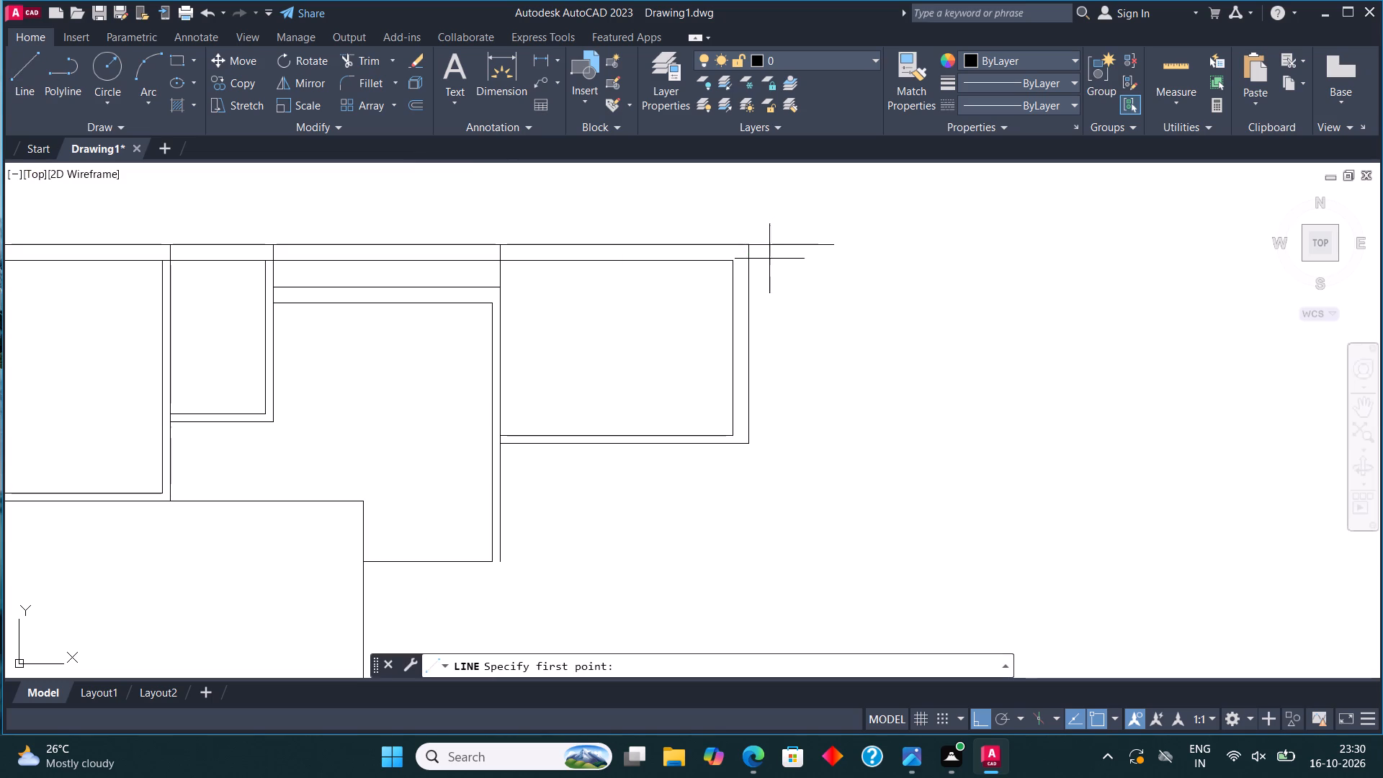
pyautogui.click(736, 261)
pyautogui.click(754, 261)
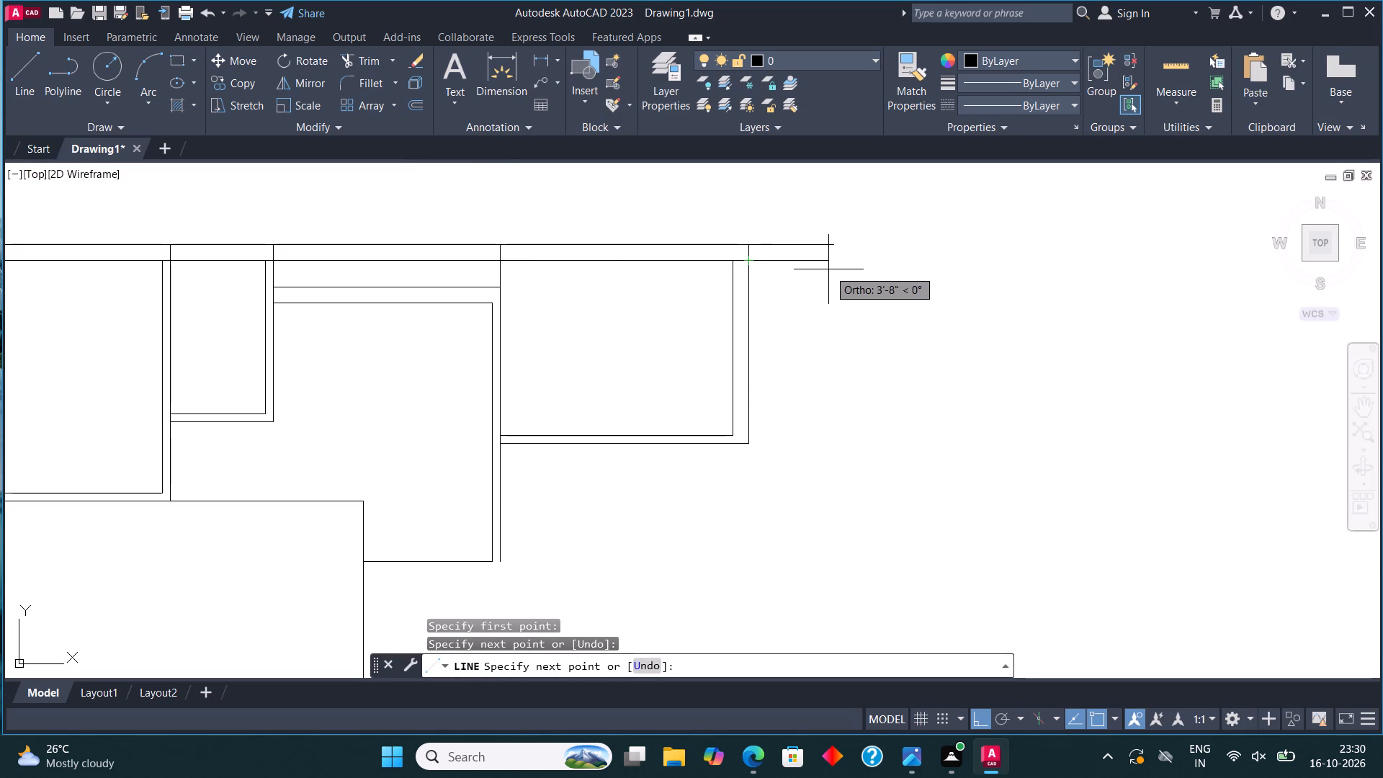
pyautogui.write("4'")
pyautogui.press('Return')
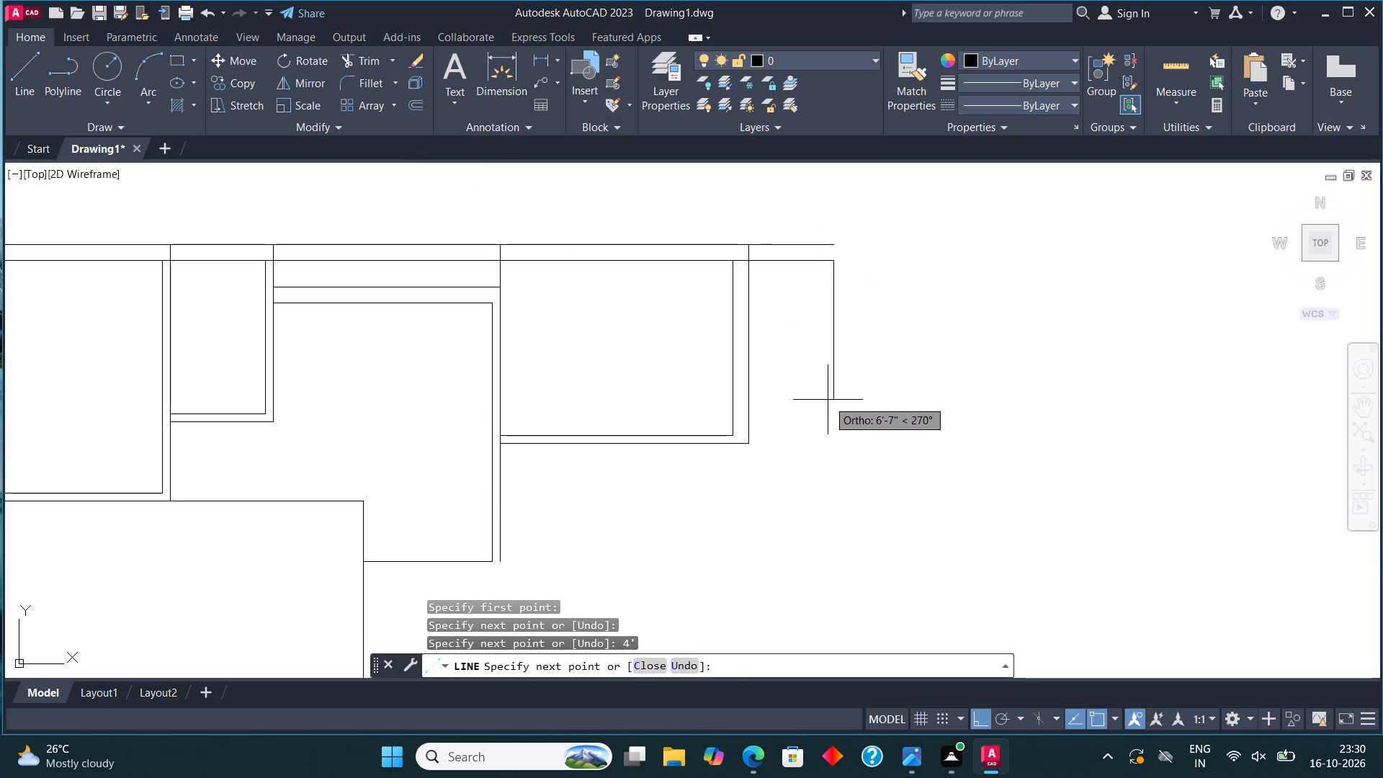
pyautogui.write("8'6")
pyautogui.press('BackSpace')
pyautogui.write('3"')
pyautogui.press('Return')
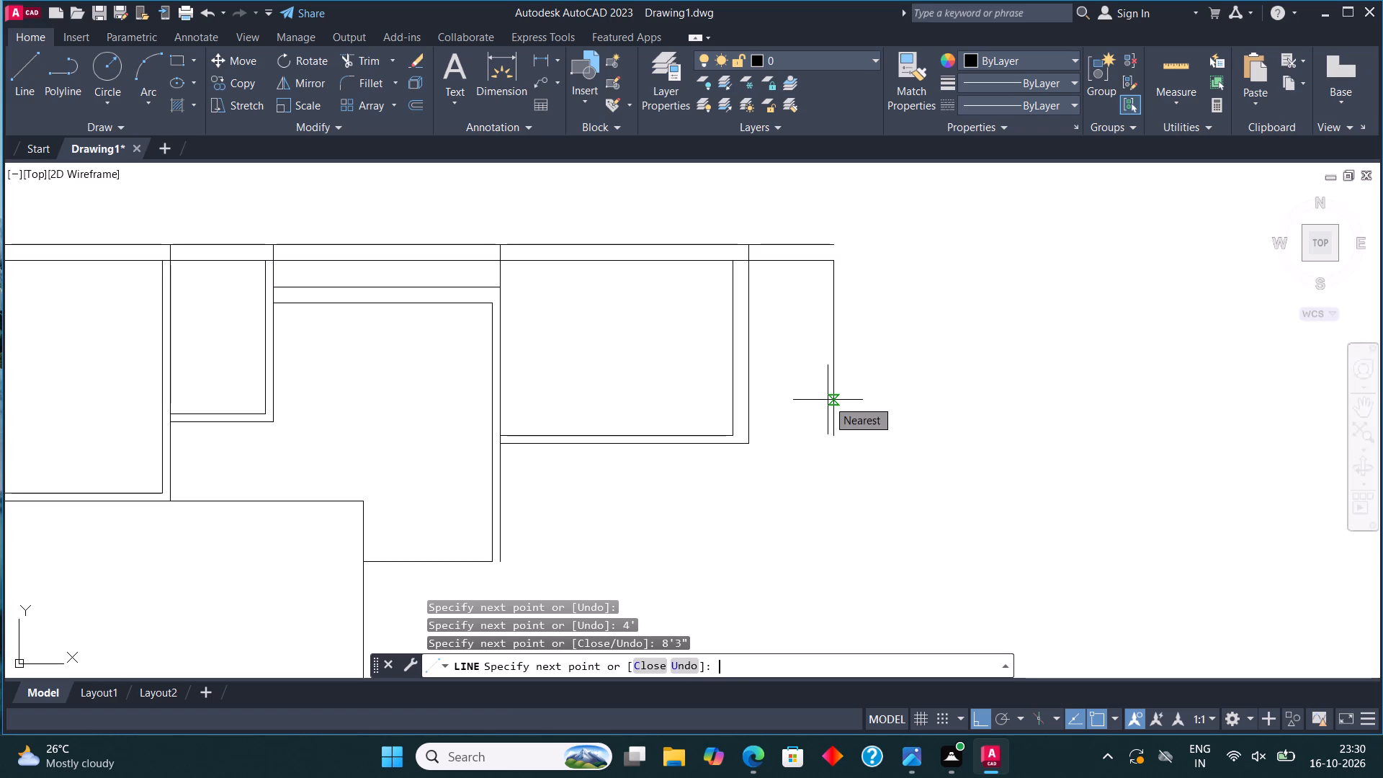
pyautogui.click(752, 435)
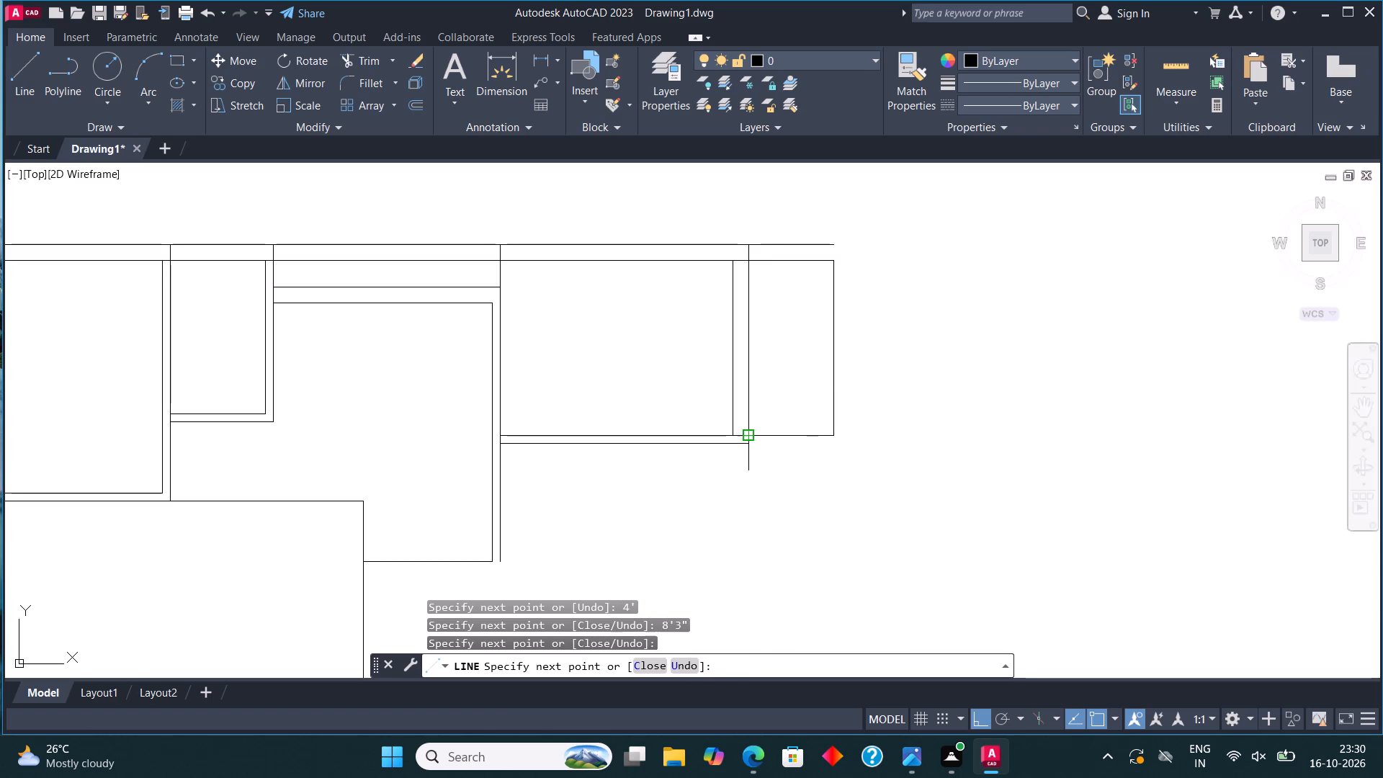
pyautogui.press('Escape')
# Offset the narrow room's right wall line and bottom wall line 4.5" outward.
pyautogui.click(865, 465)
pyautogui.click(833, 395)
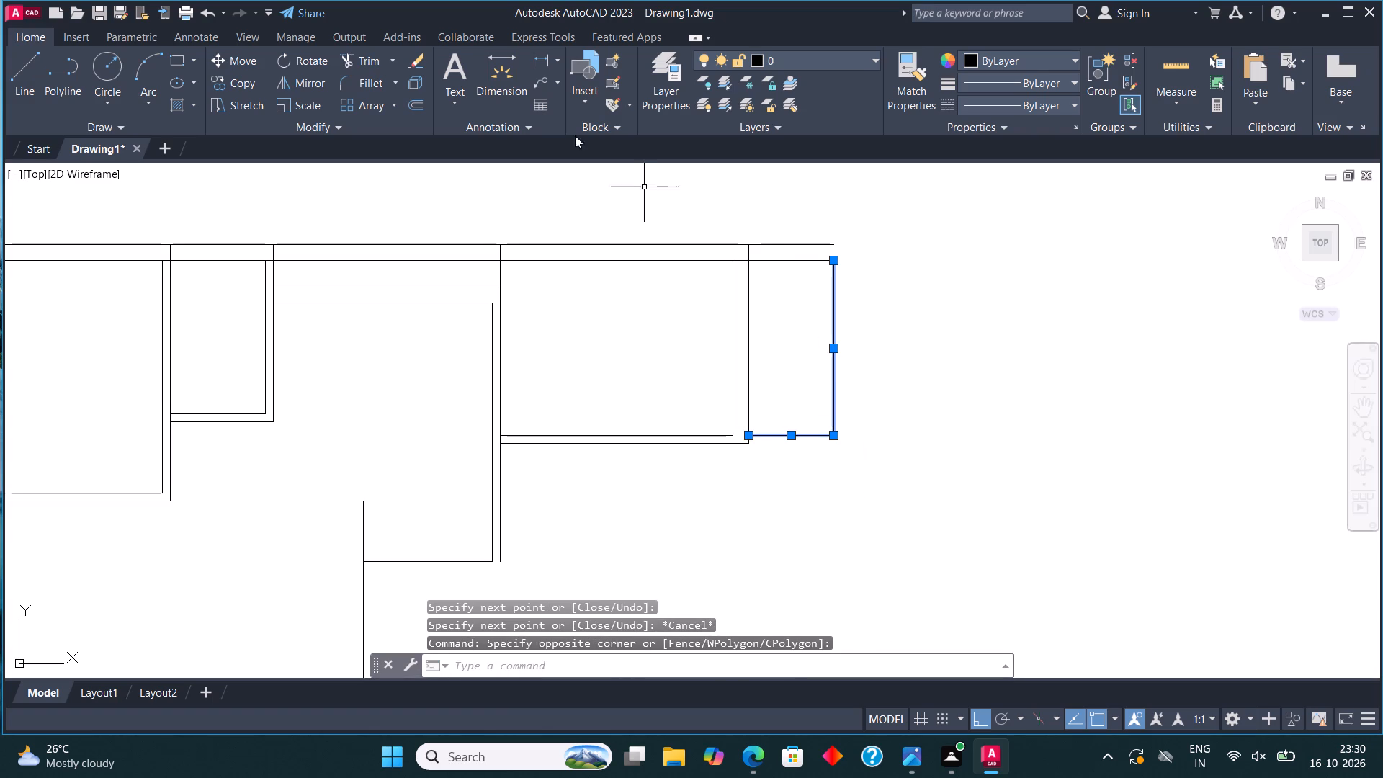
pyautogui.click(416, 102)
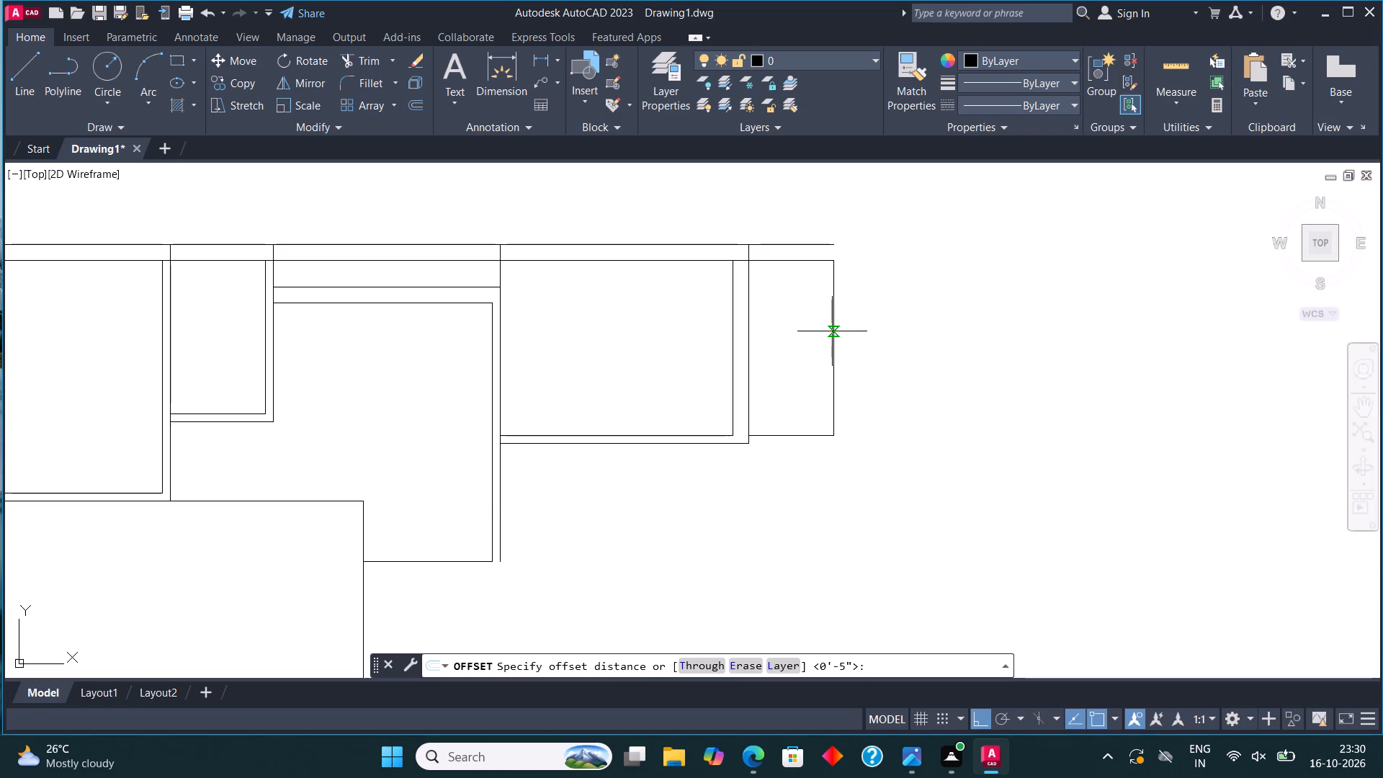
pyautogui.click(832, 332)
pyautogui.write('4.5"')
pyautogui.press('Return')
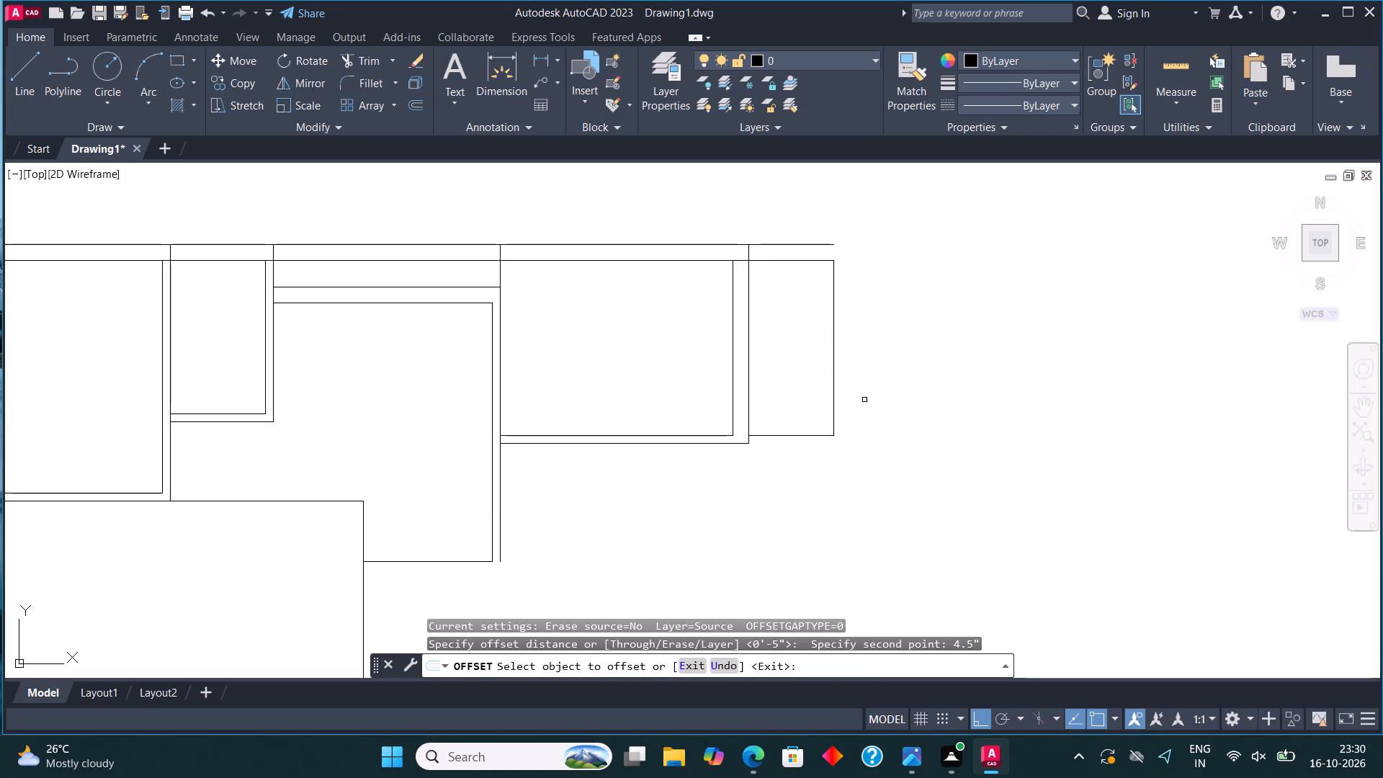
pyautogui.moveTo(833, 359); pyautogui.dragTo(841, 359)
pyautogui.click(900, 363)
pyautogui.click(782, 437)
pyautogui.click(781, 470)
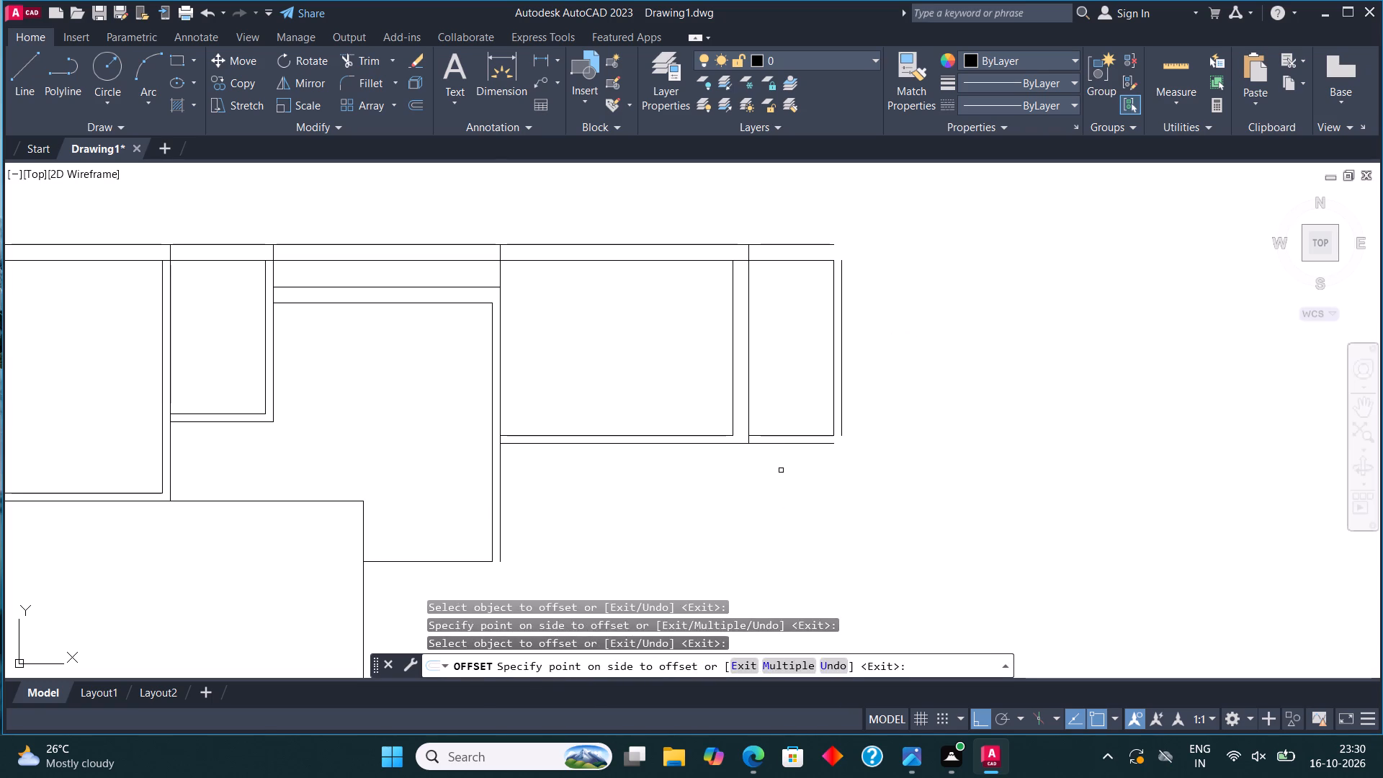
pyautogui.press('Escape')
# Fillet the narrow room's outer wall lines to close its upper-right and lower-right corners.
pyautogui.click(378, 80)
pyautogui.click(820, 246)
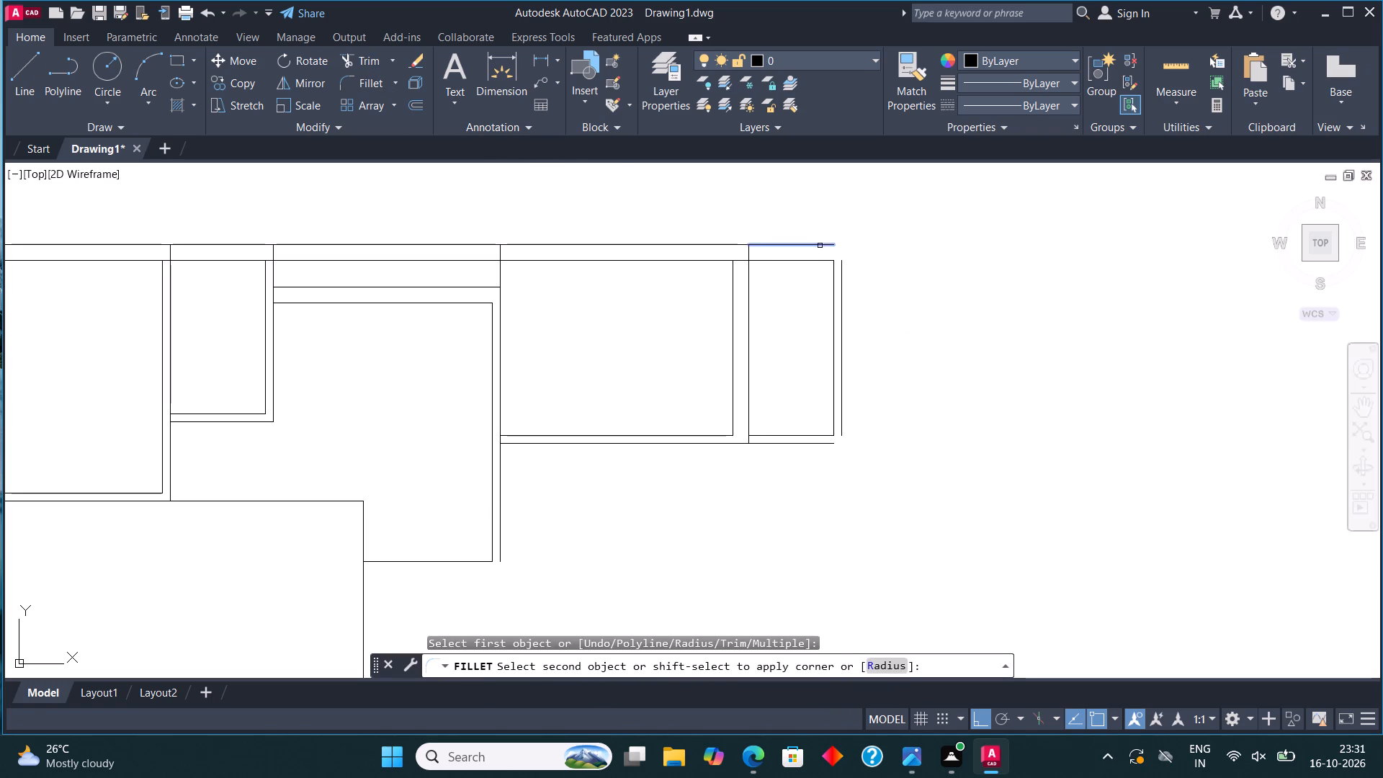
pyautogui.click(839, 283)
pyautogui.click(367, 86)
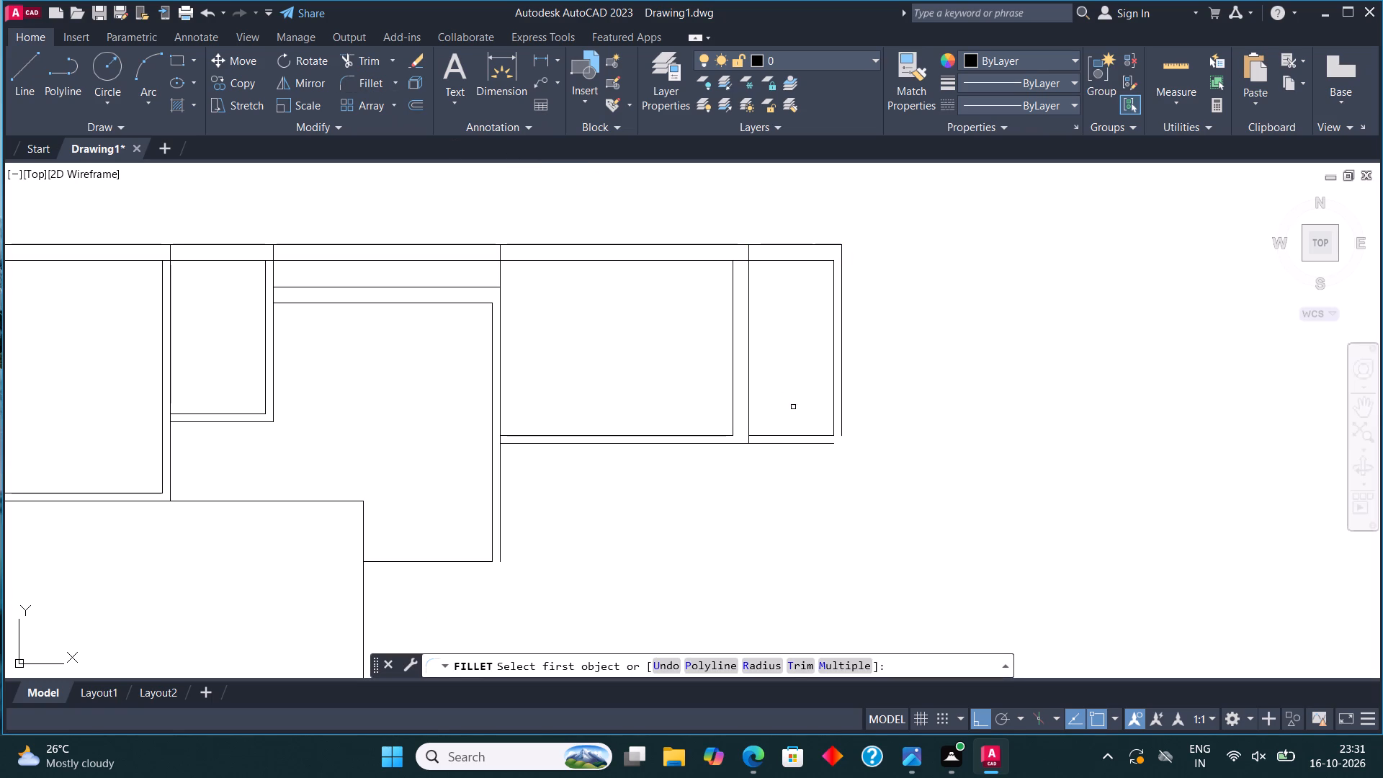
pyautogui.click(807, 441)
pyautogui.click(842, 409)
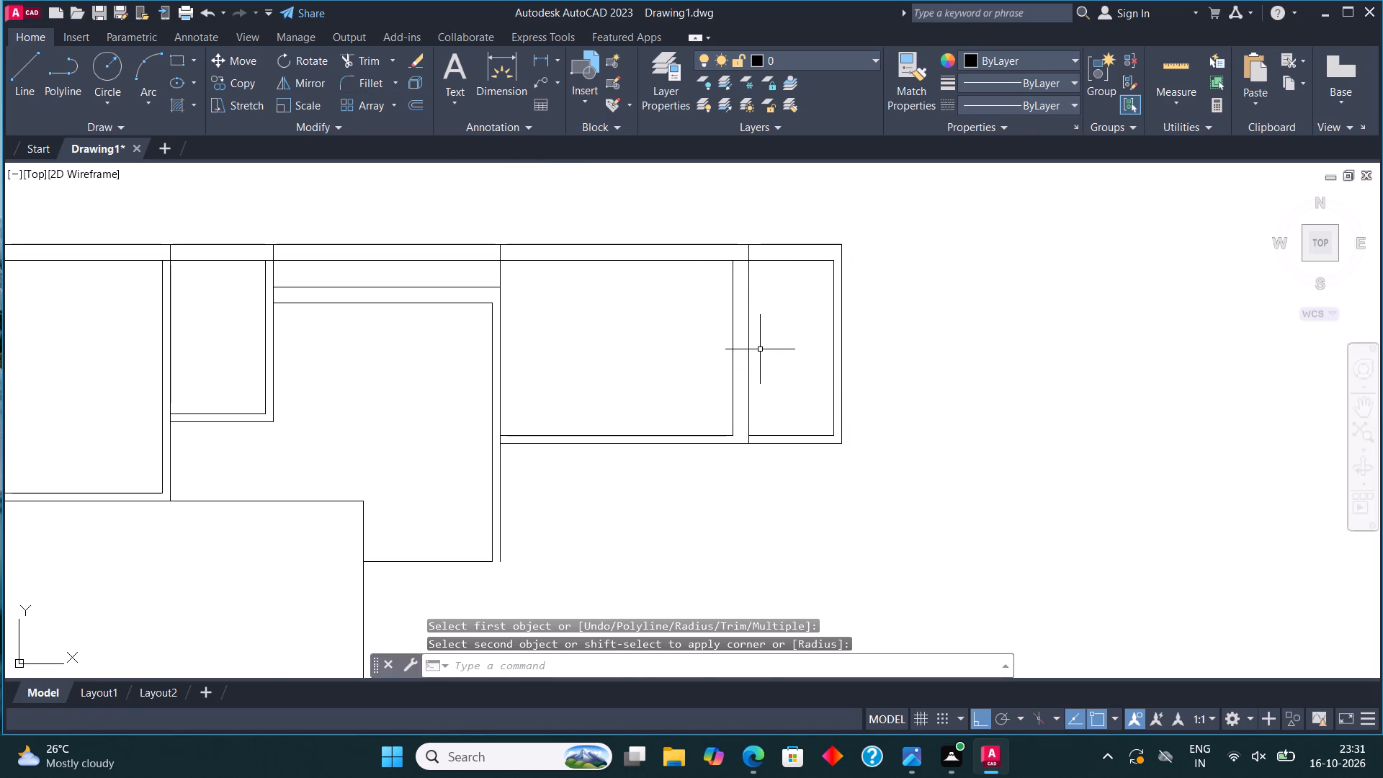
# Draw a small room outline below the 11' room: 13' right from its lower-left wall corner, 4'6" down, left, and up to the wall.
pyautogui.scroll(-3, 760, 348)
pyautogui.moveTo(766, 362); pyautogui.dragTo(783, 330, button='middle')
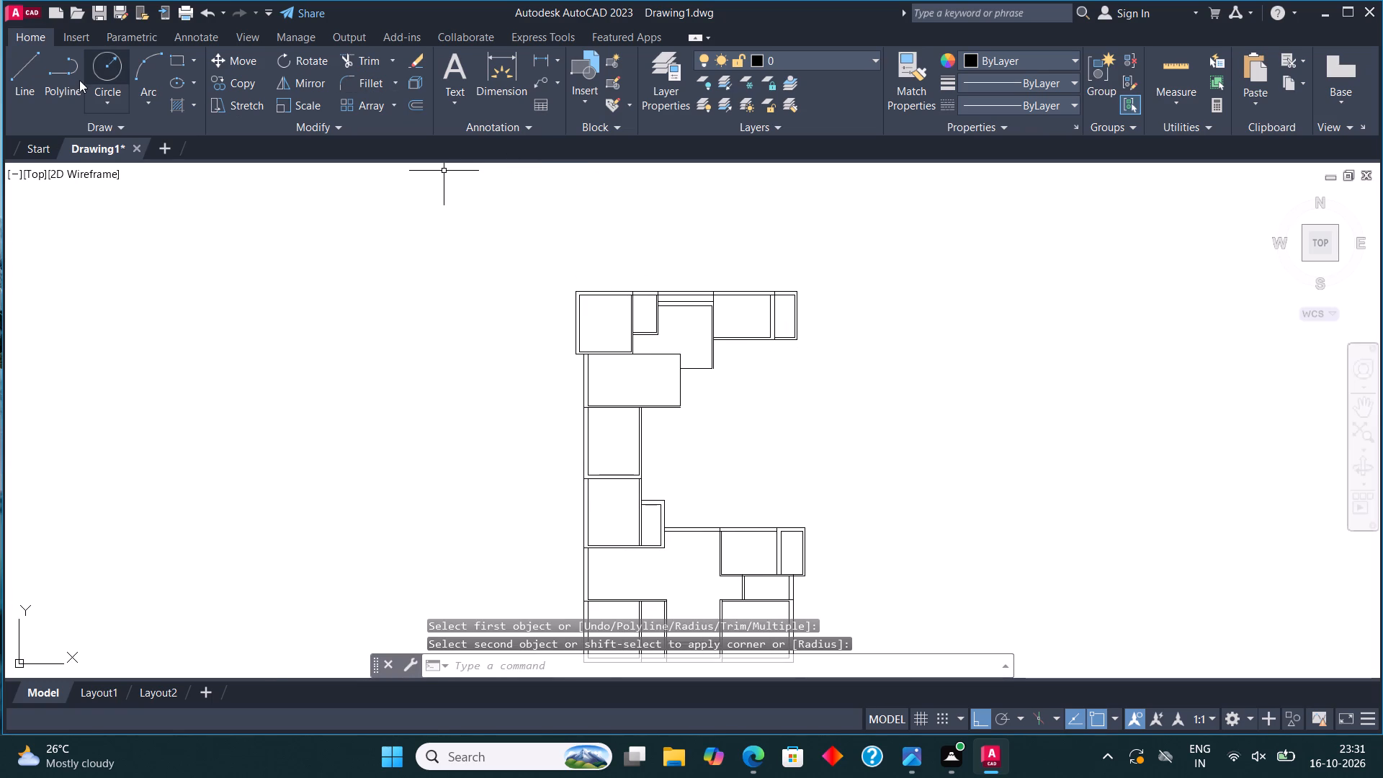
pyautogui.click(36, 60)
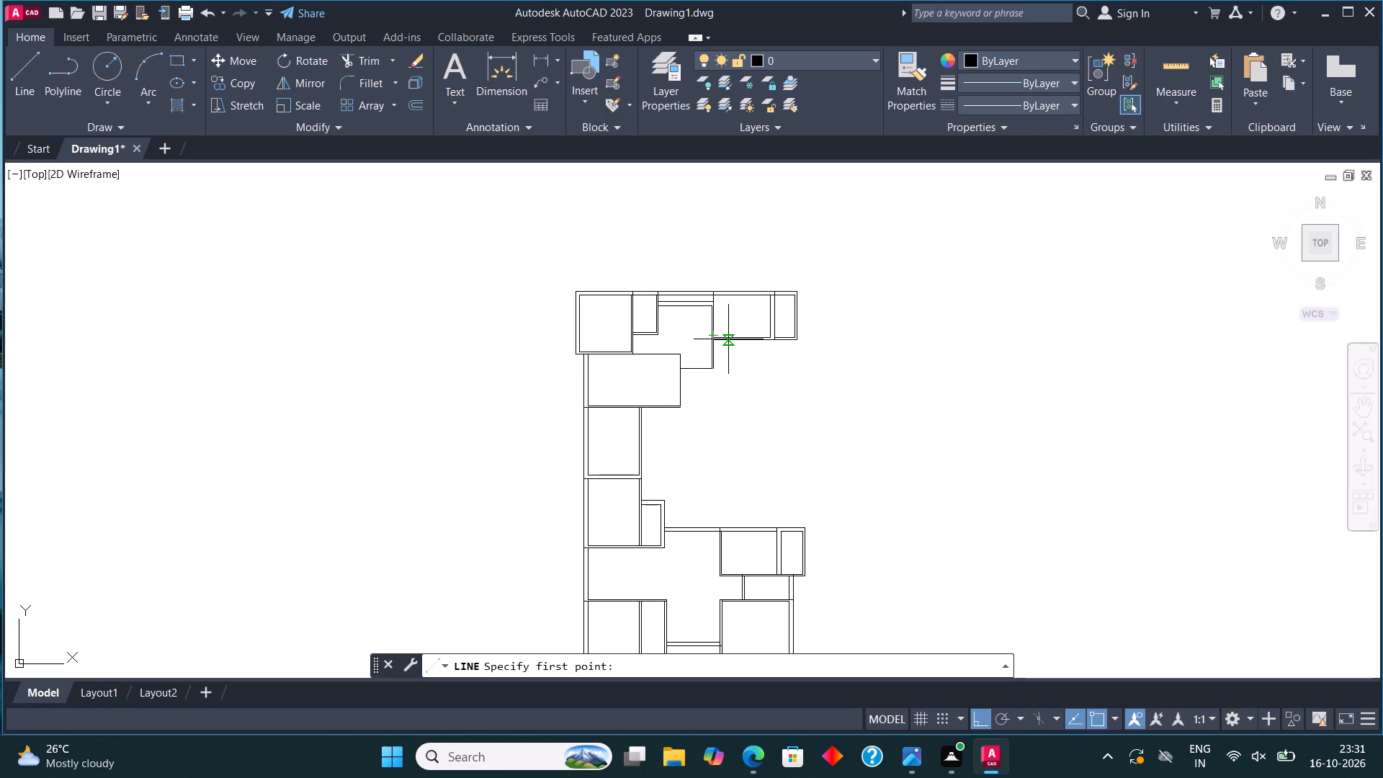
pyautogui.scroll(3, 748, 323)
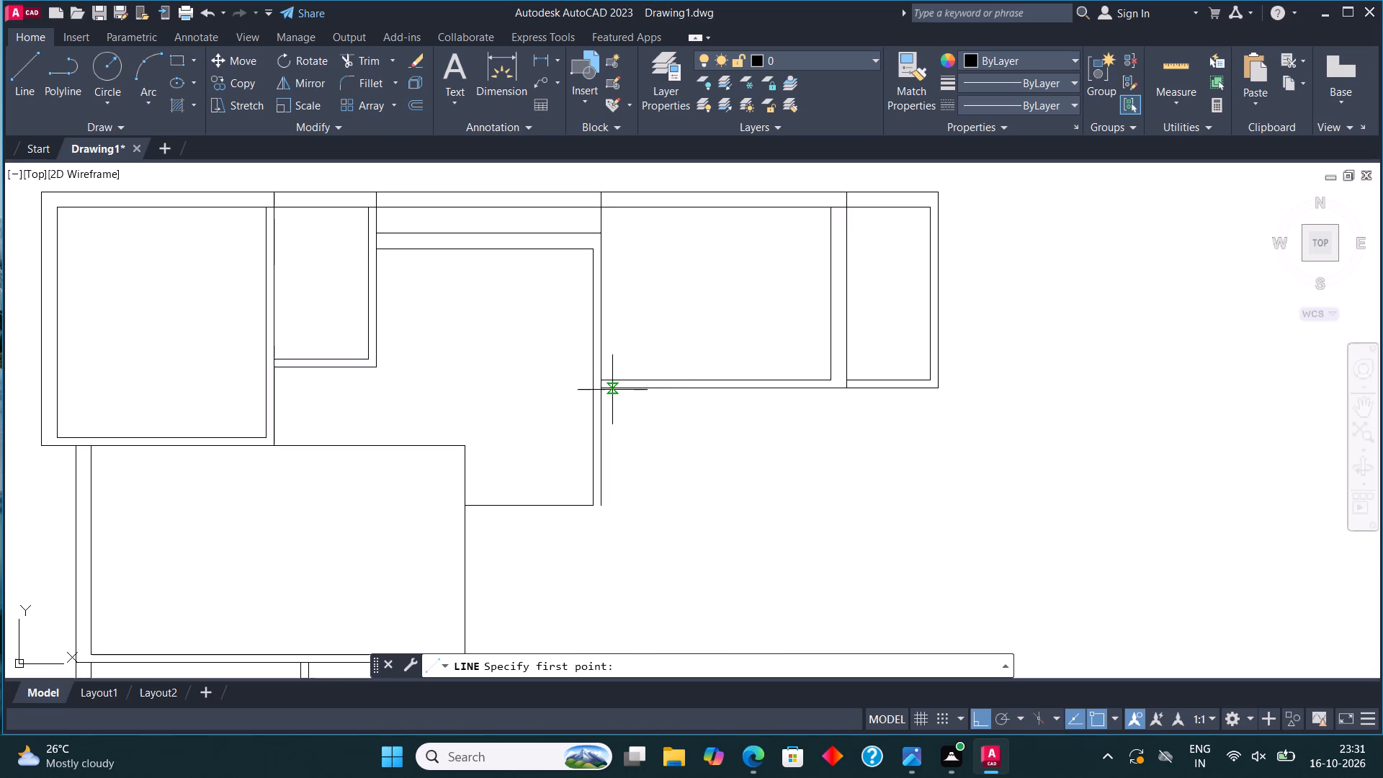
pyautogui.click(605, 388)
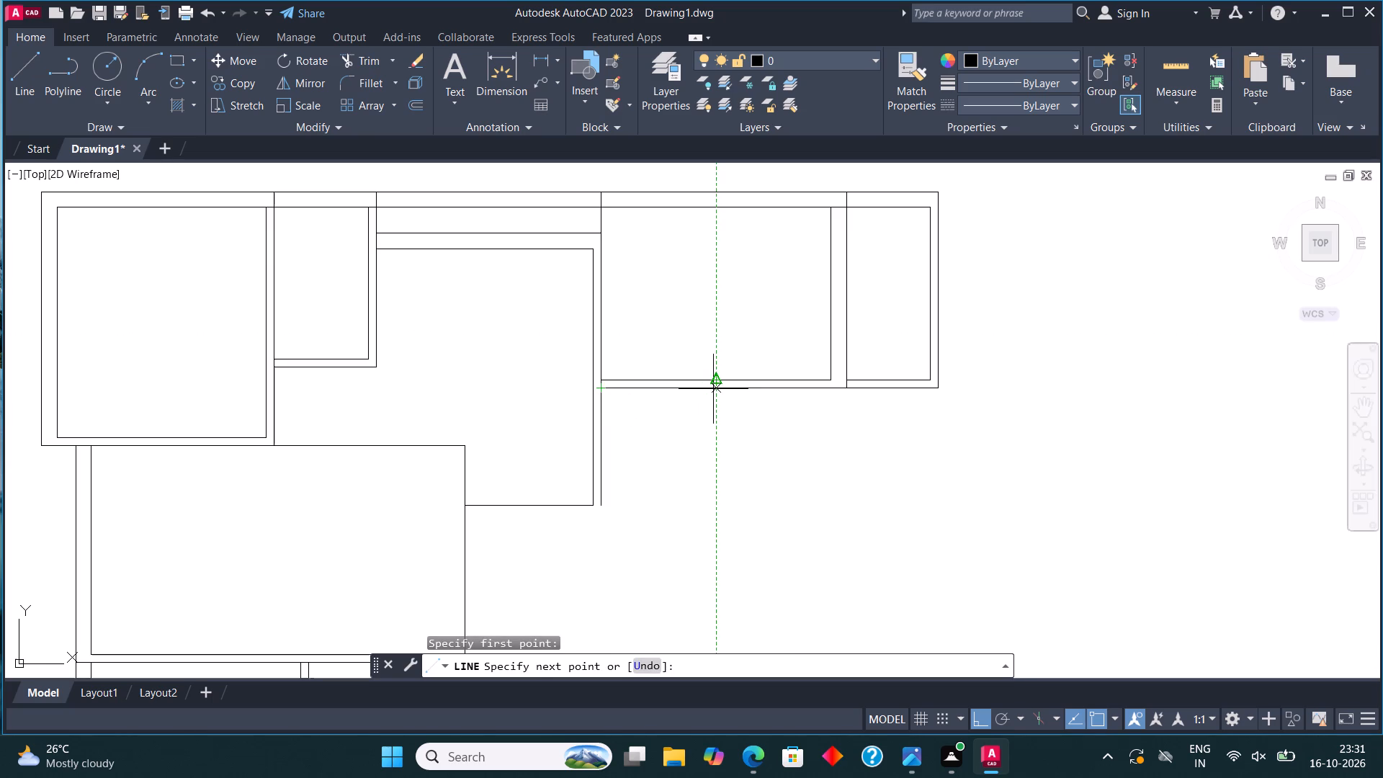
pyautogui.write("13'")
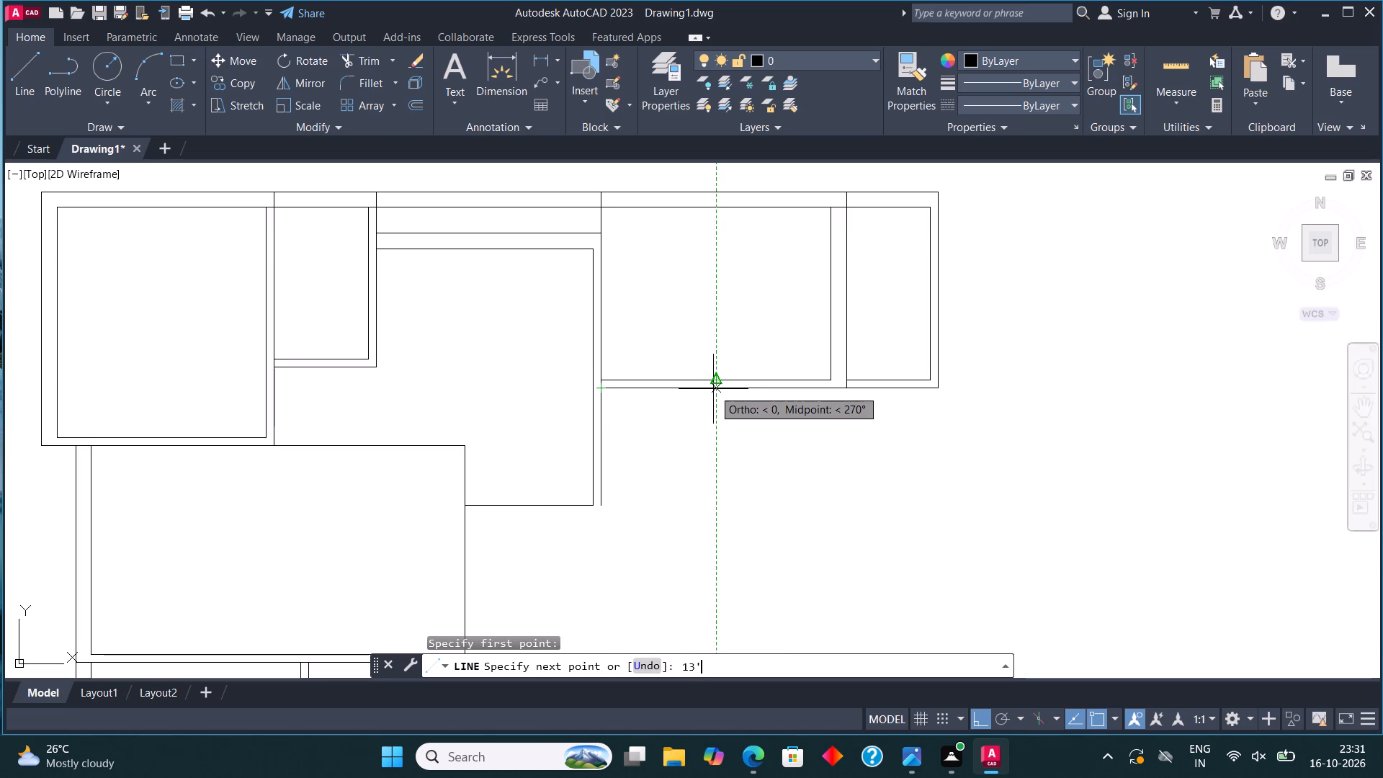
pyautogui.press('Return')
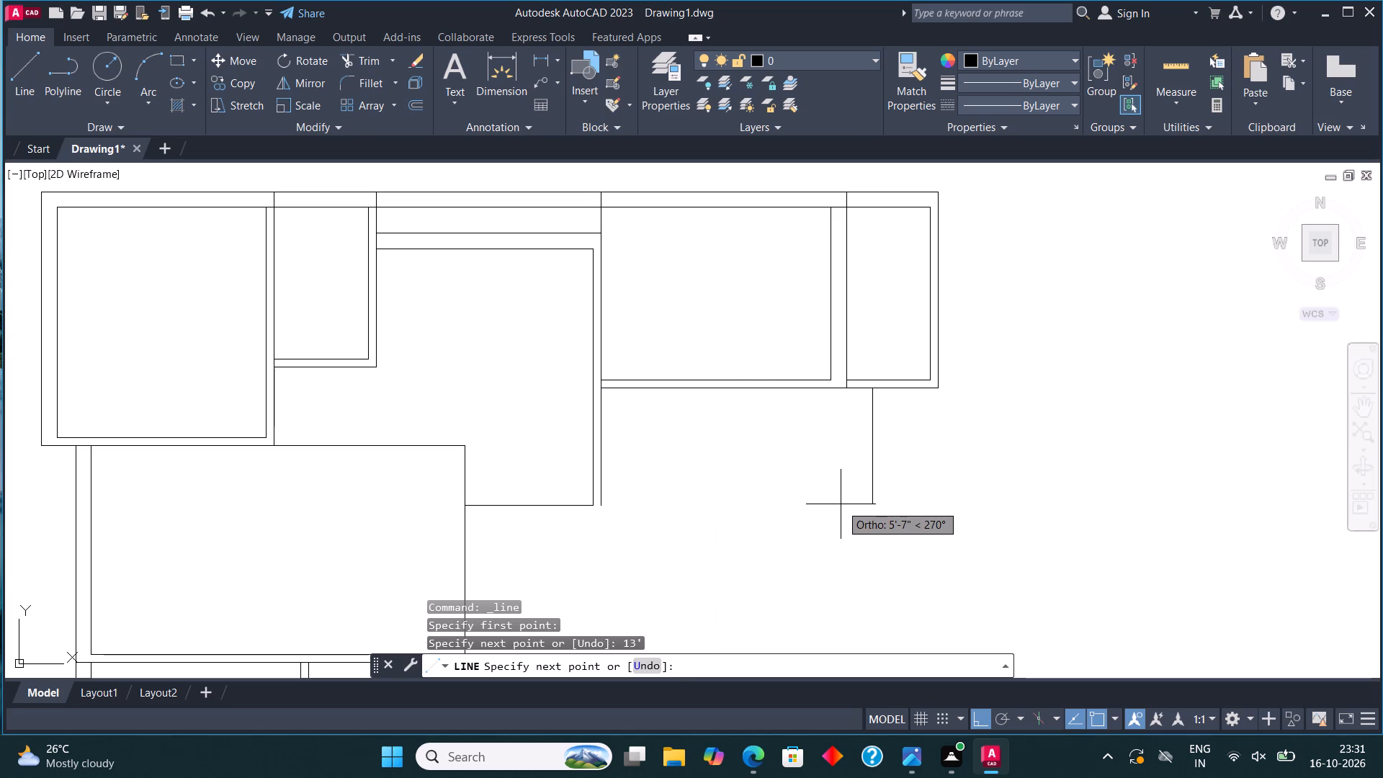
pyautogui.write('4\'6"')
pyautogui.press('Return')
pyautogui.click(716, 475)
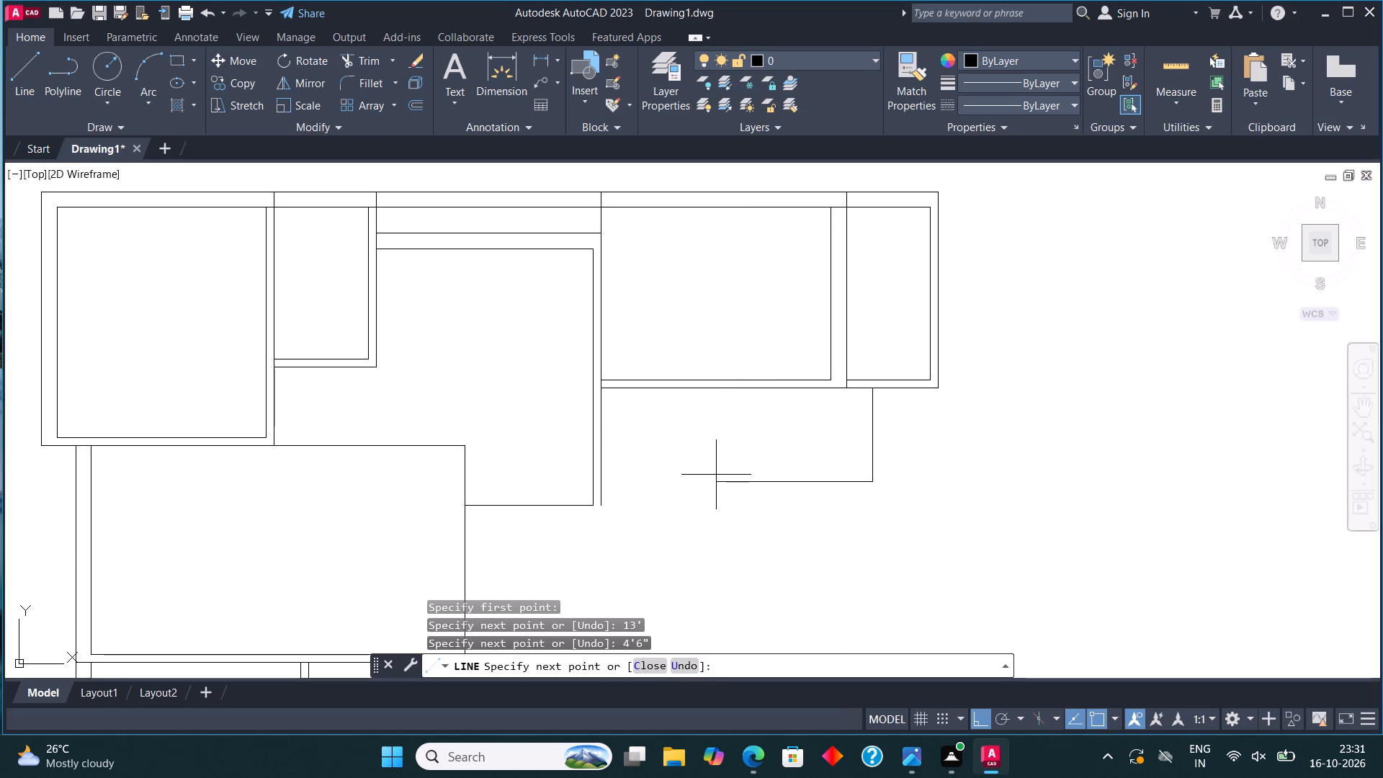
pyautogui.moveTo(714, 473); pyautogui.dragTo(712, 357, button='middle')
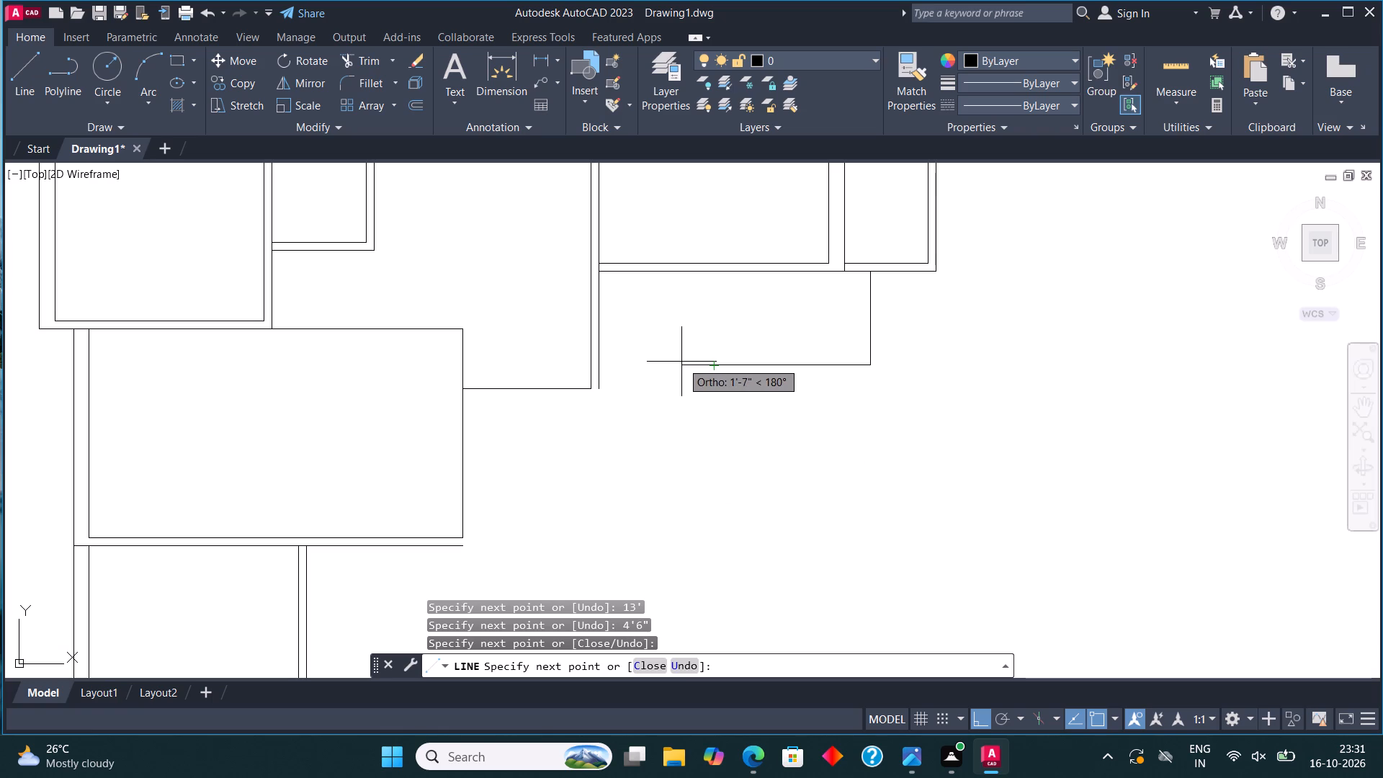
pyautogui.click(684, 363)
pyautogui.click(681, 272)
pyautogui.press('Escape')
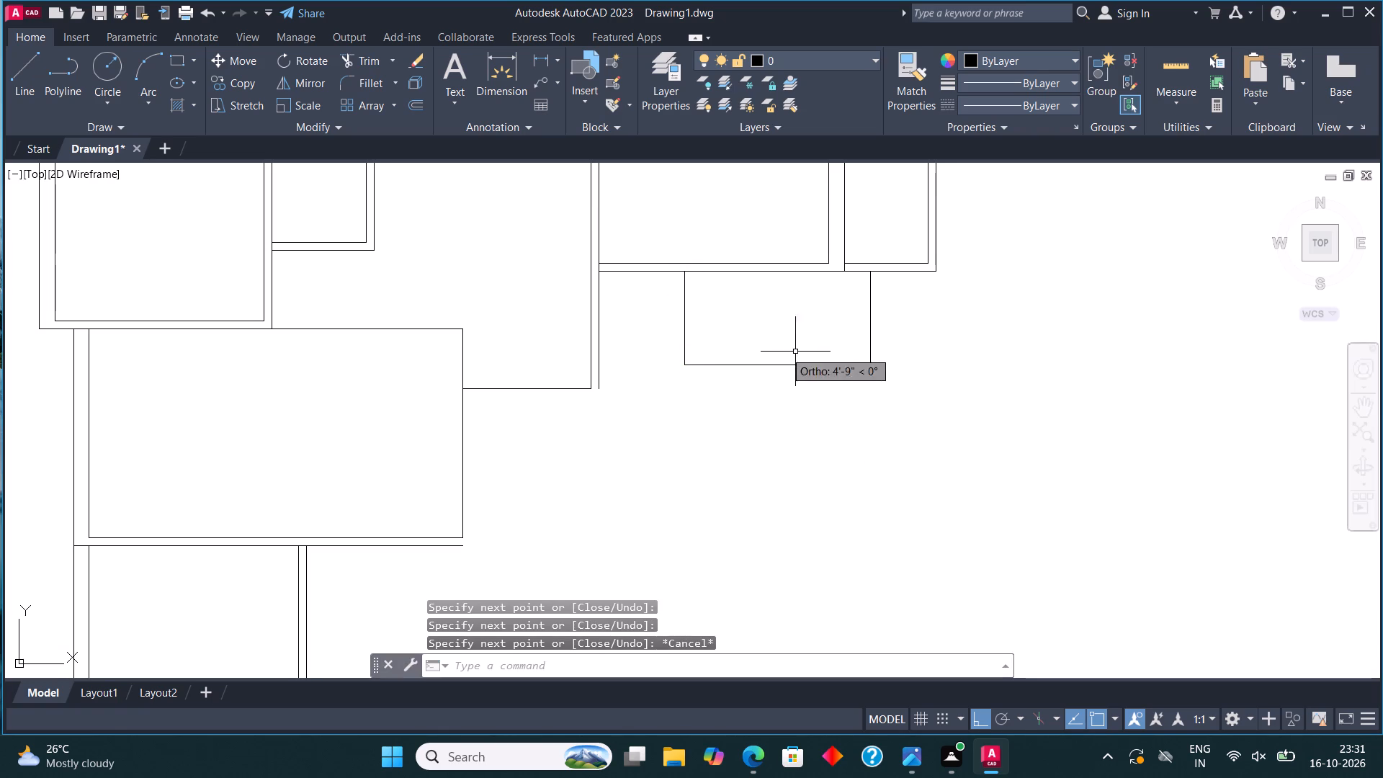
# Offset the small room's left wall line and bottom wall line 4.5" outward.
pyautogui.moveTo(917, 356); pyautogui.dragTo(849, 383, button='middle')
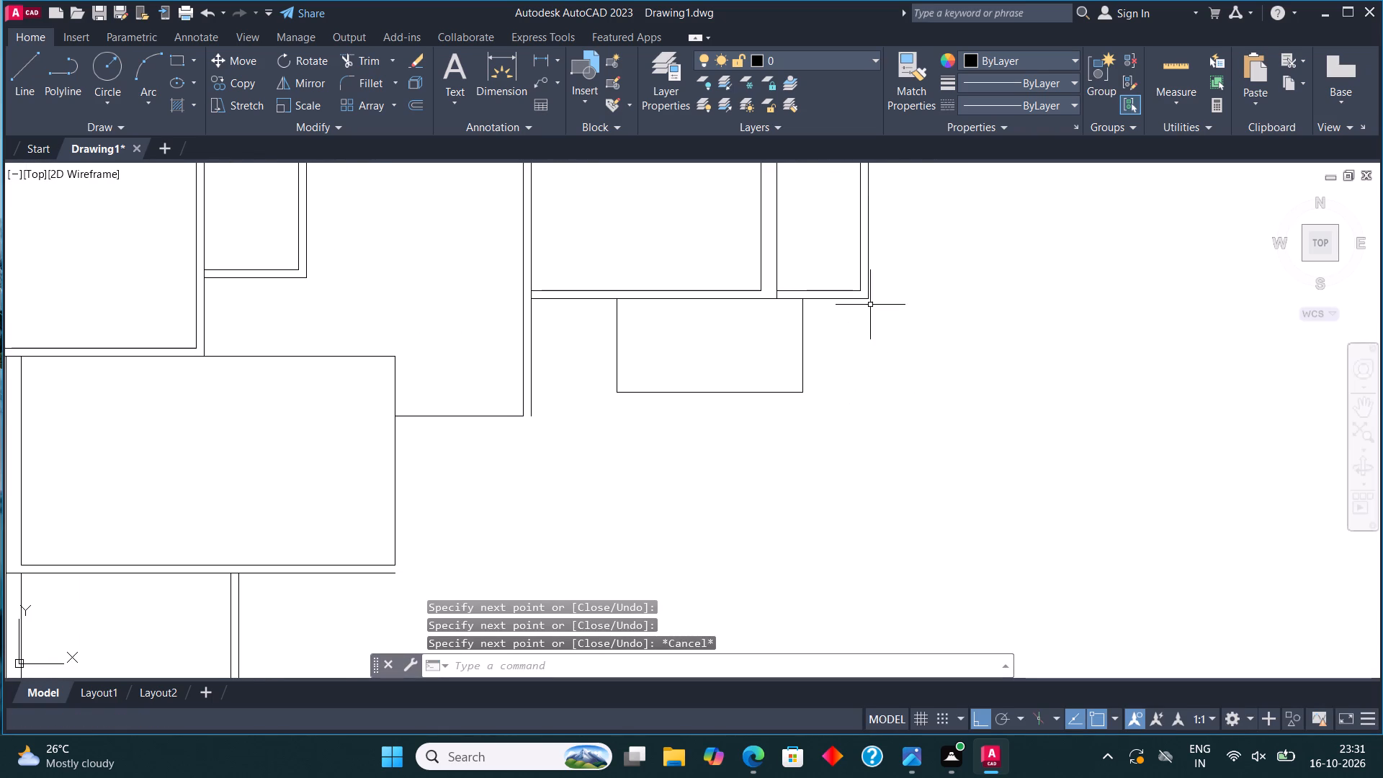
pyautogui.click(819, 419)
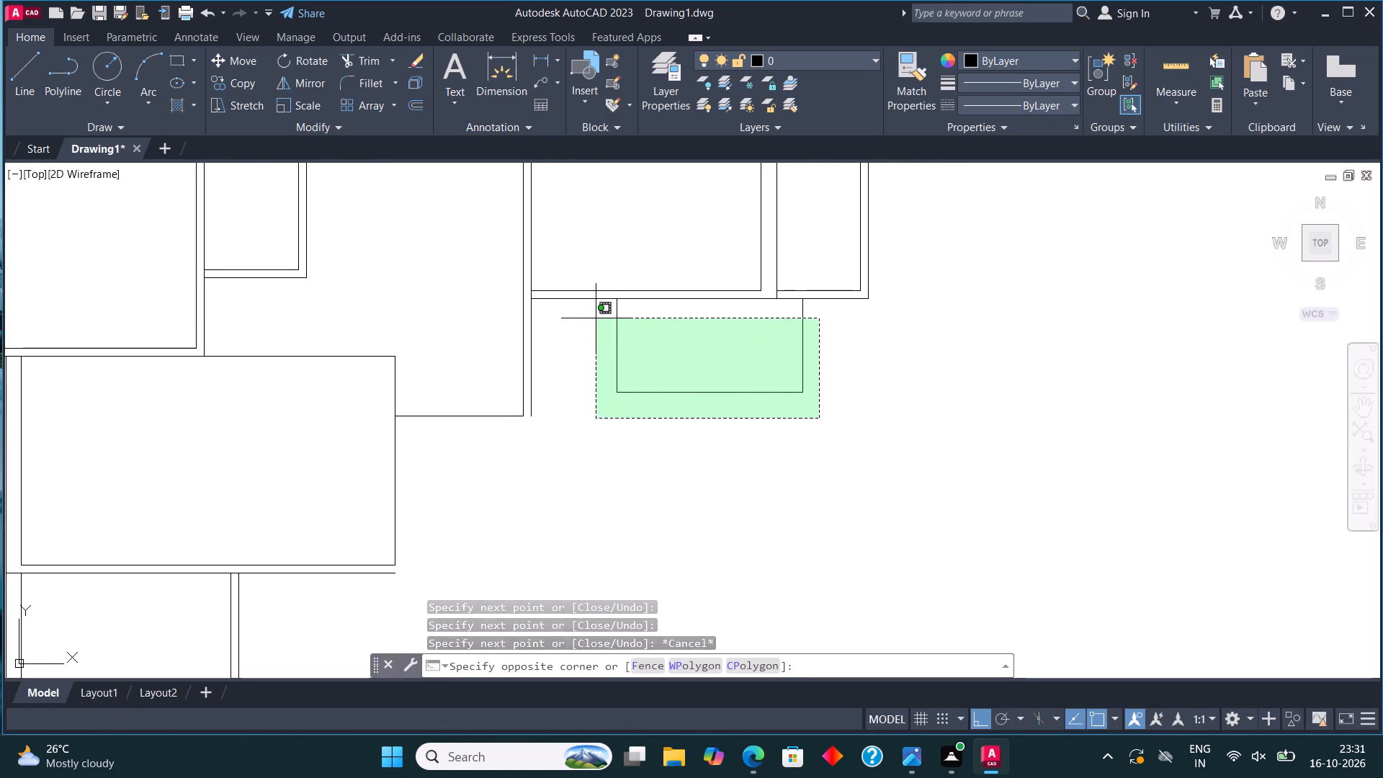
pyautogui.click(596, 318)
pyautogui.click(421, 105)
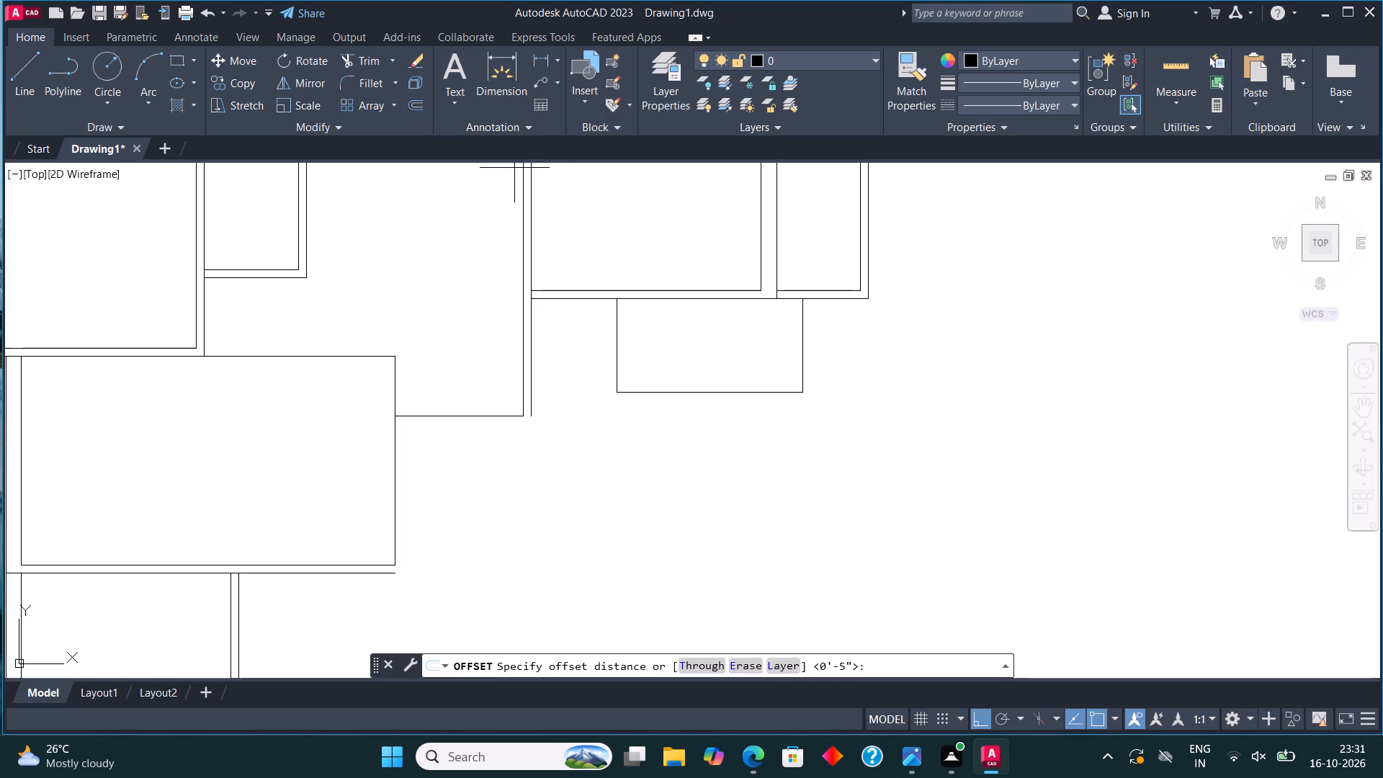
pyautogui.click(614, 343)
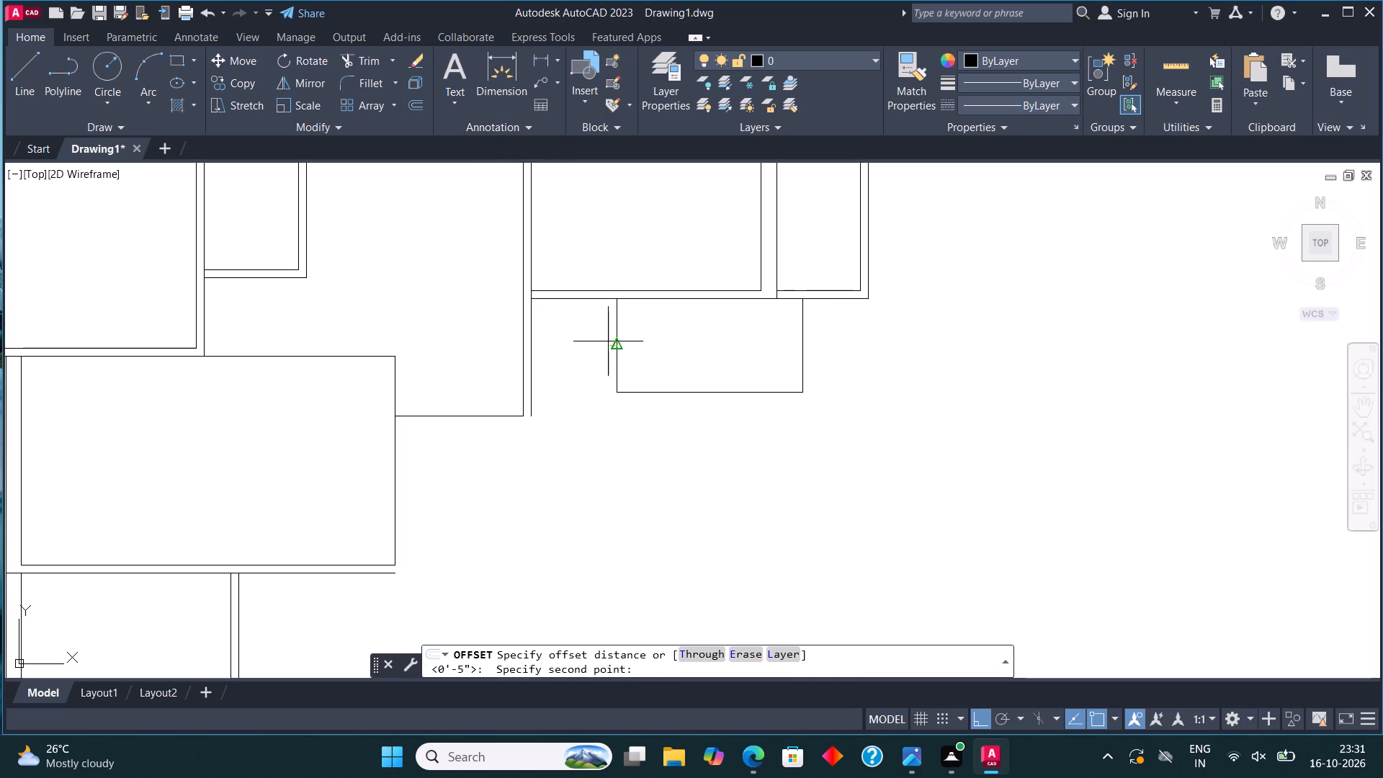
pyautogui.write('4.5"')
pyautogui.press('Return')
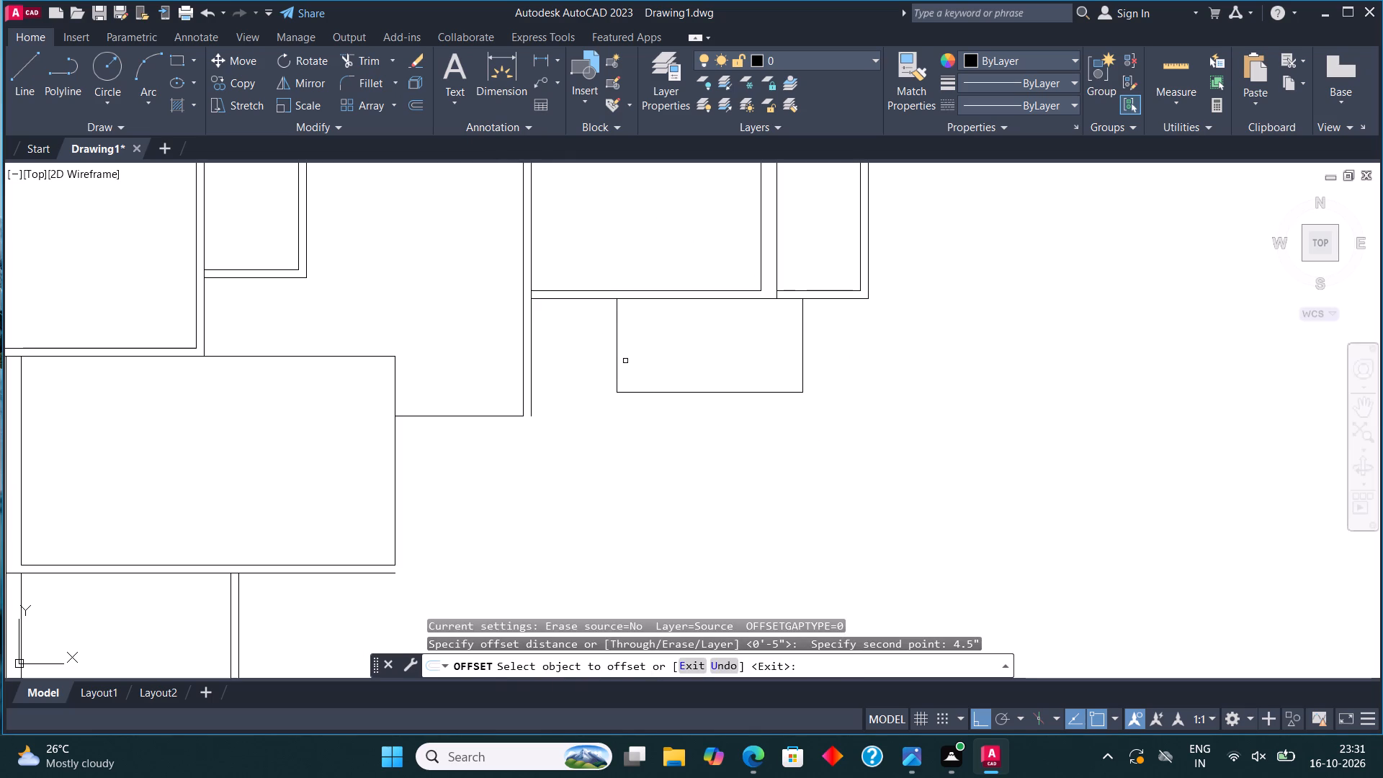
pyautogui.click(616, 357)
pyautogui.click(601, 341)
pyautogui.click(655, 390)
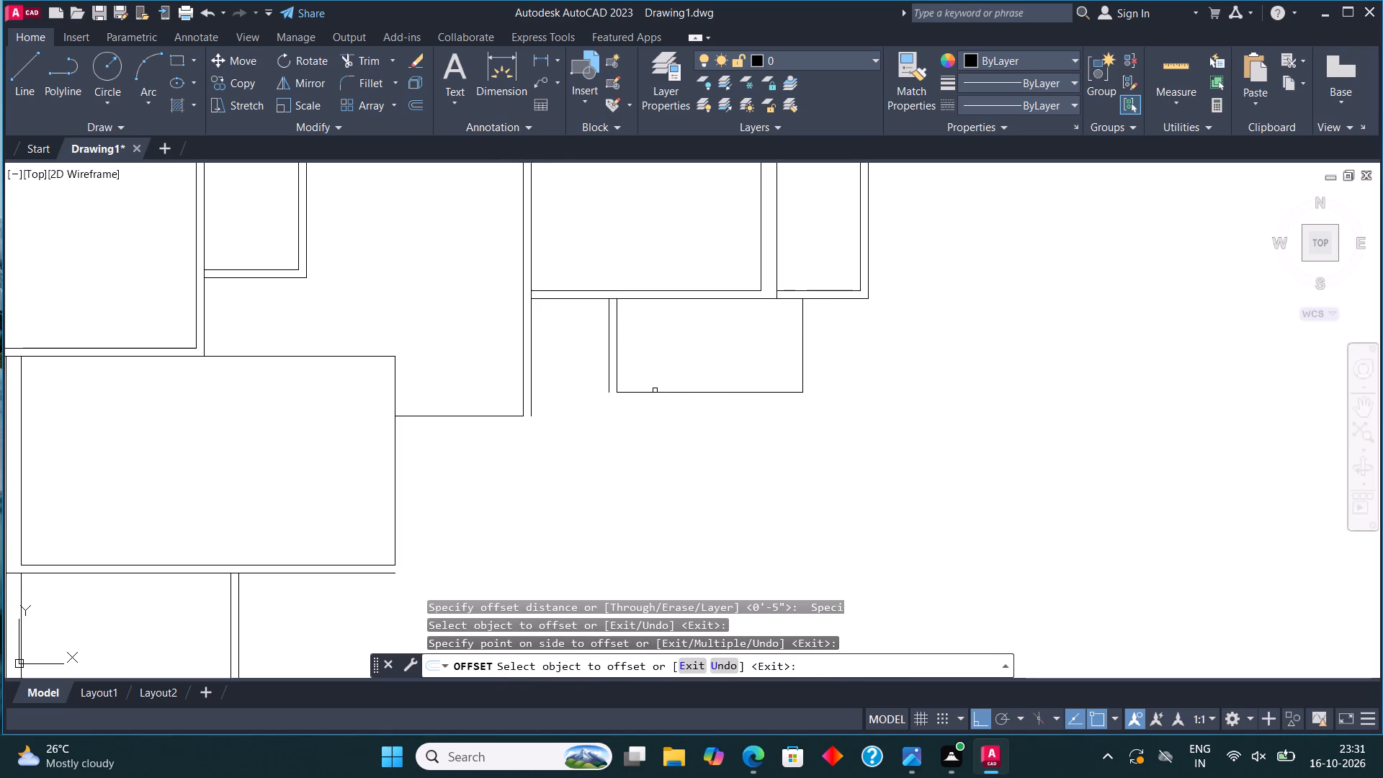
pyautogui.click(661, 424)
pyautogui.moveTo(630, 388); pyautogui.dragTo(632, 400)
pyautogui.moveTo(637, 393); pyautogui.dragTo(641, 421)
pyautogui.press('Escape')
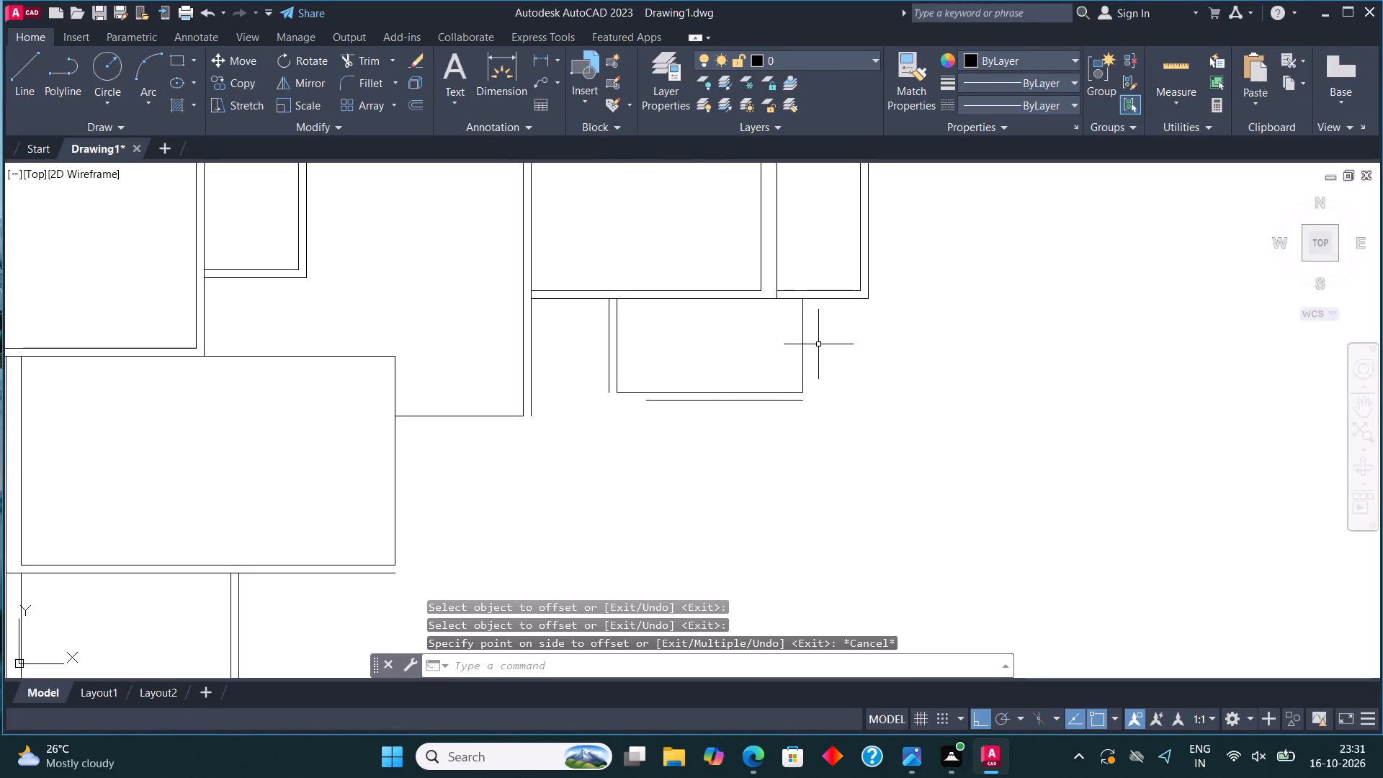
# Offset the small room's right wall line 9" outward.
pyautogui.click(803, 347)
pyautogui.click(416, 104)
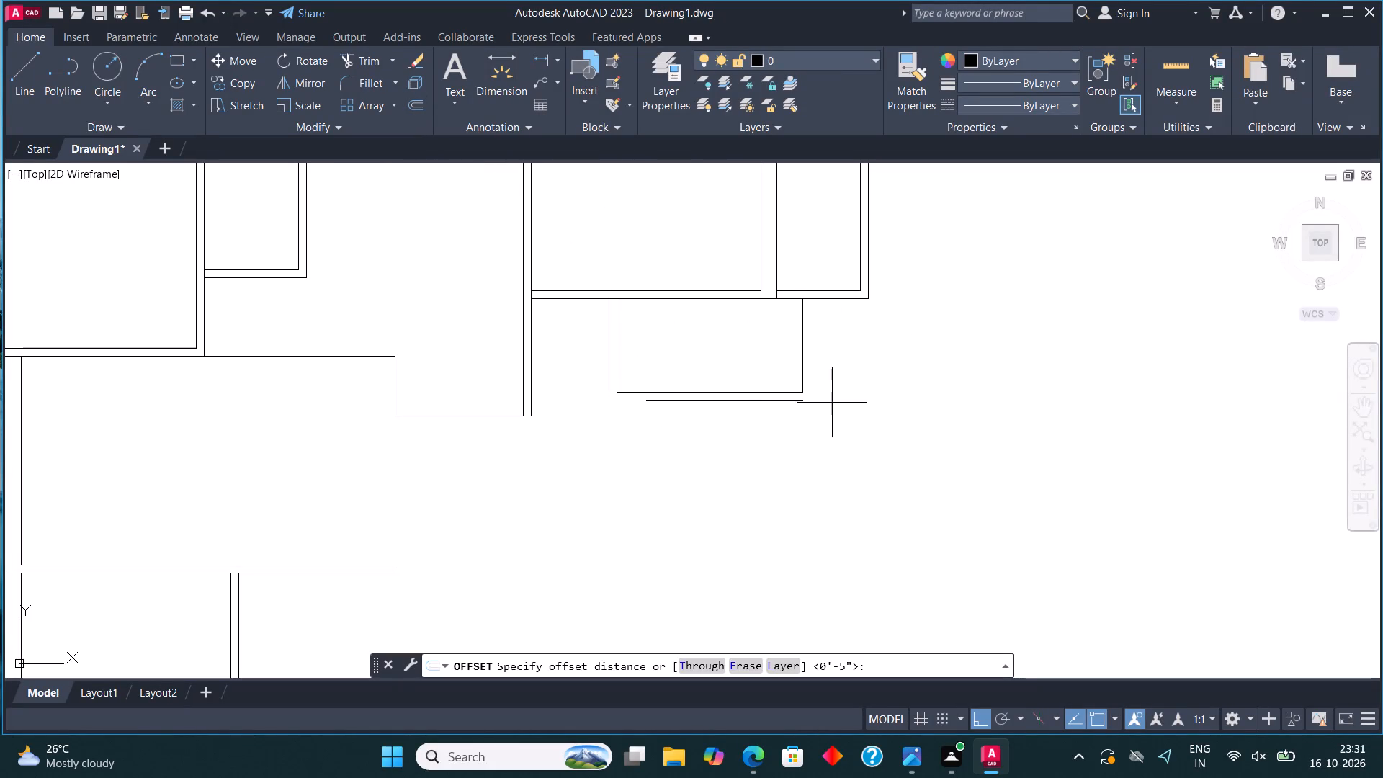
pyautogui.click(805, 353)
pyautogui.write('9"')
pyautogui.press('Return')
pyautogui.click(914, 388)
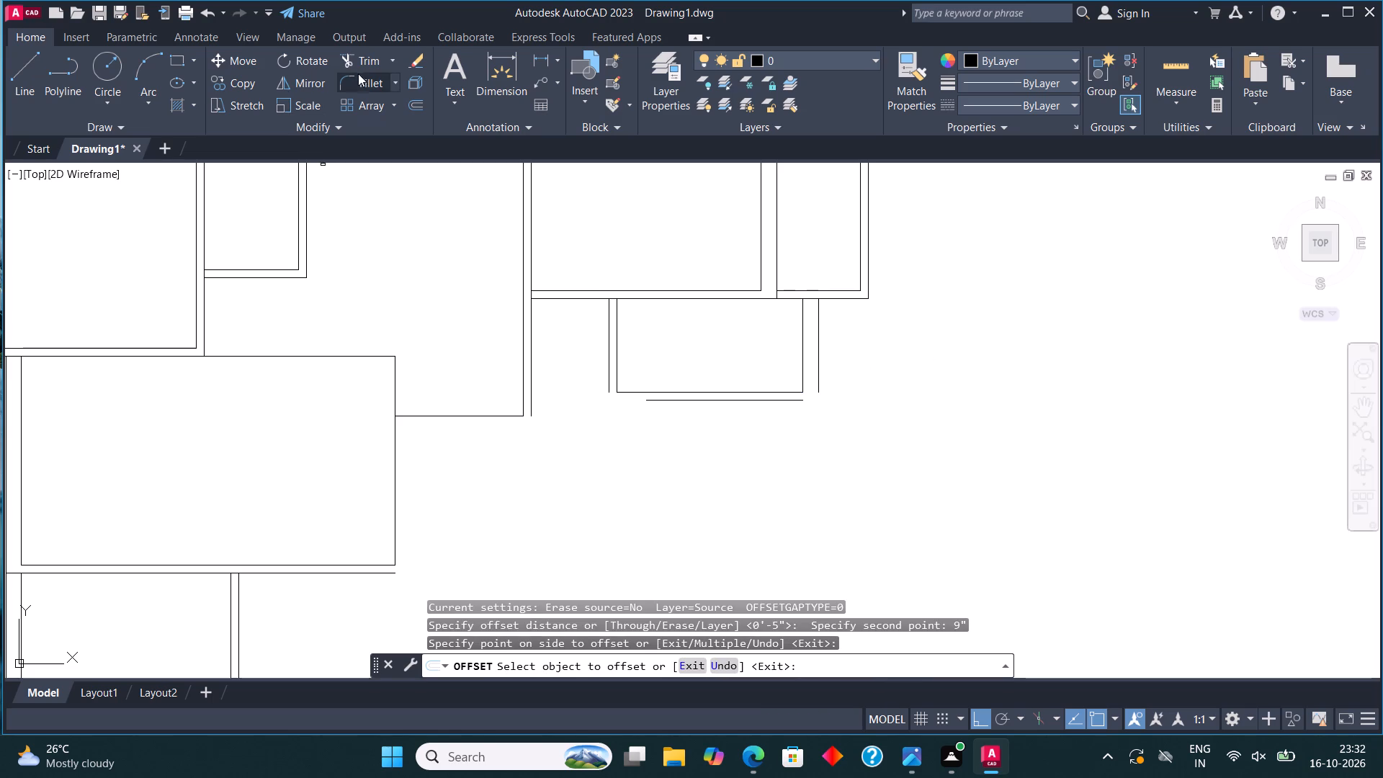
# Fillet the small room's outer wall lines to close its lower-left and lower-right corners.
pyautogui.click(367, 81)
pyautogui.click(607, 357)
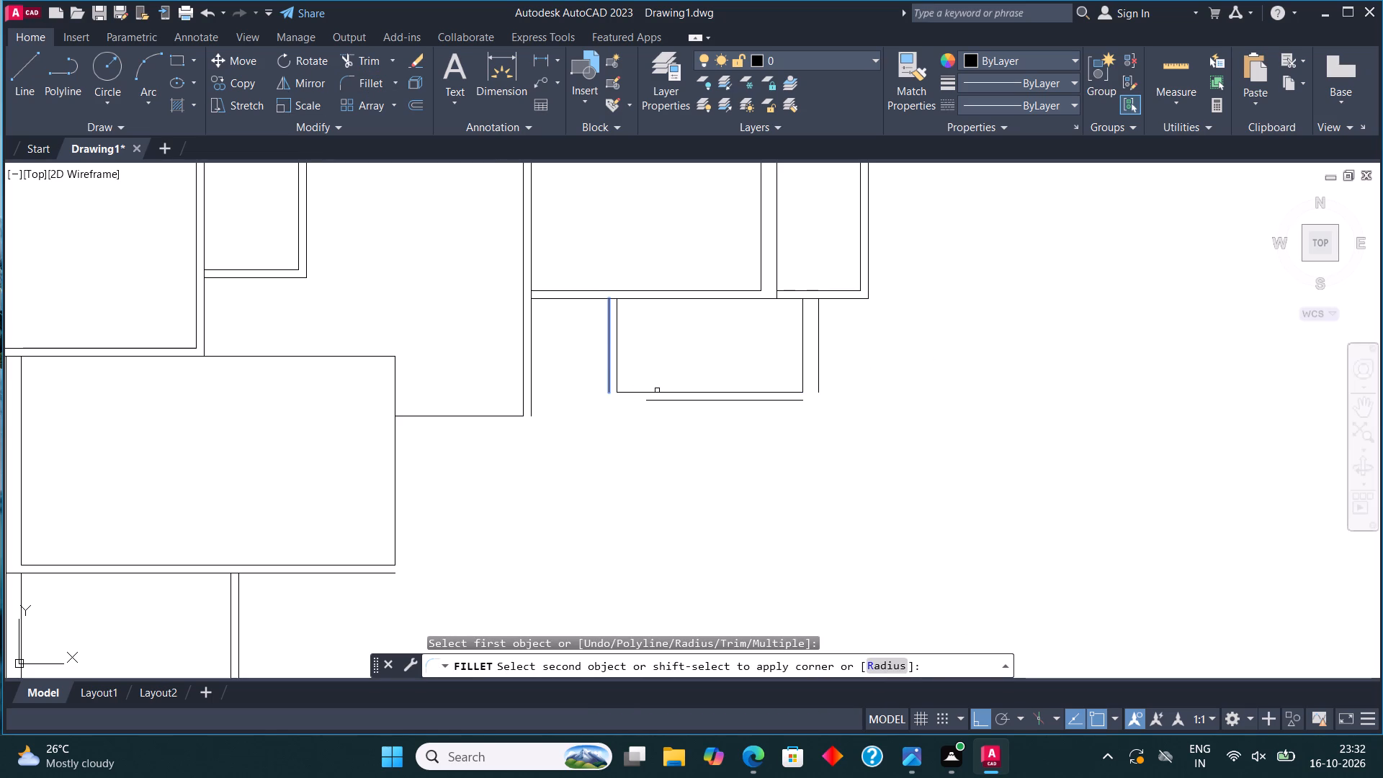
pyautogui.click(661, 401)
pyautogui.click(366, 76)
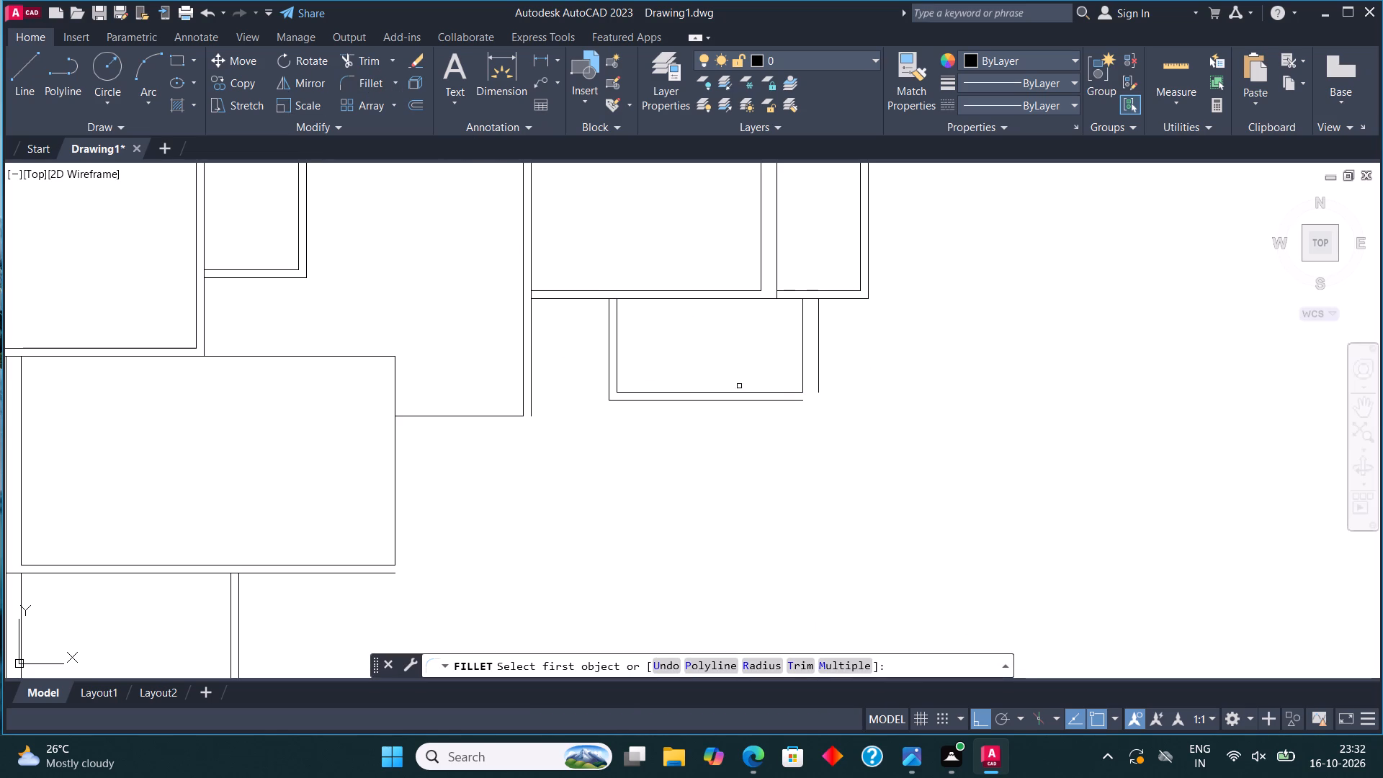
pyautogui.click(771, 401)
pyautogui.click(818, 360)
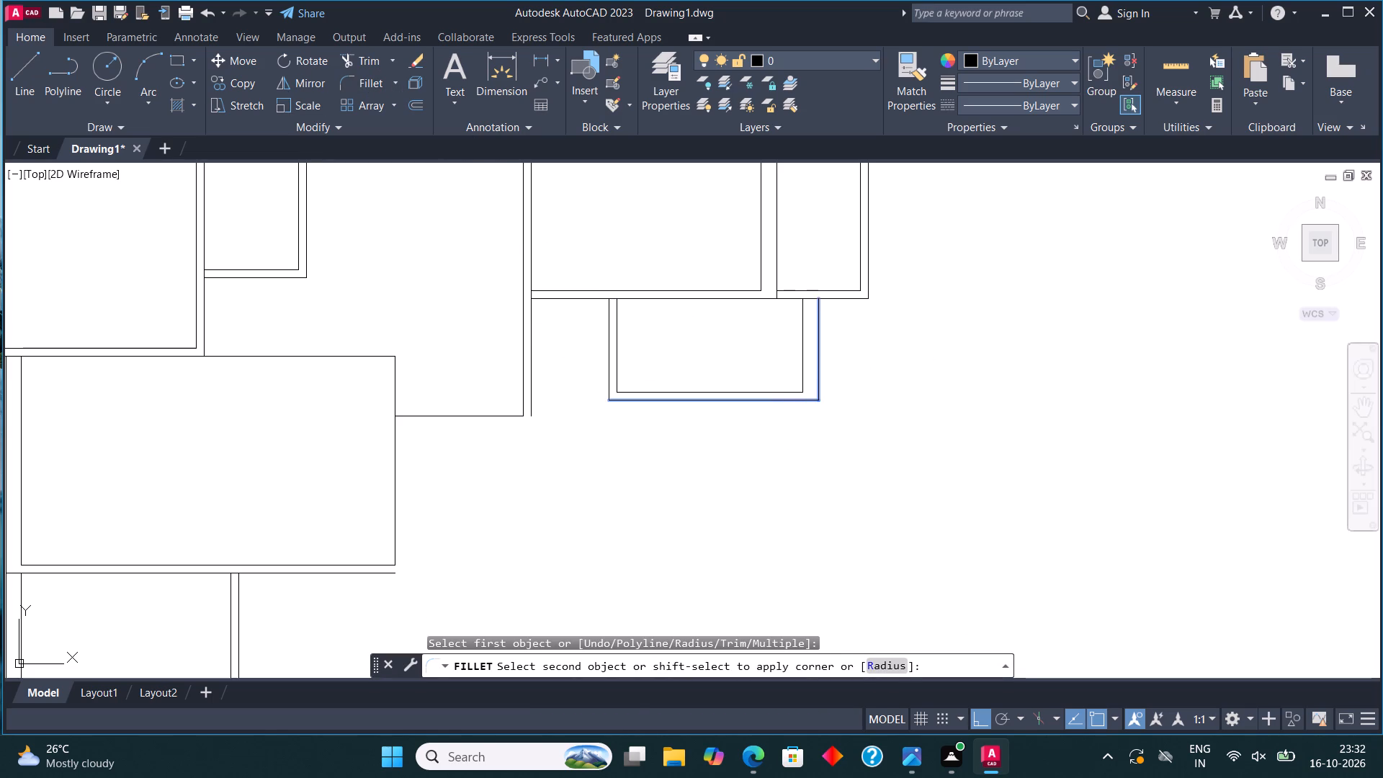
# Draw an 11' vertical line down from the small room's outer lower-right corner.
pyautogui.scroll(-3, 717, 344)
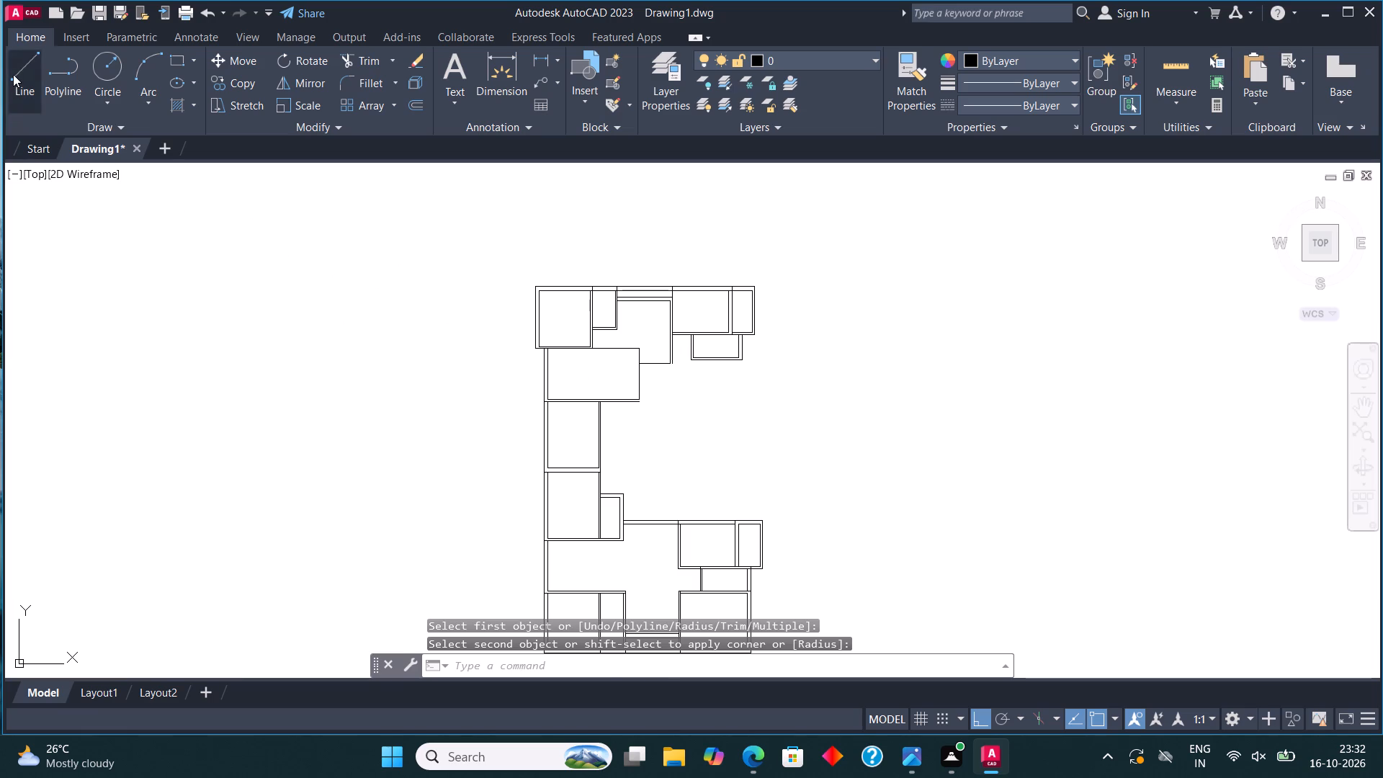
pyautogui.click(13, 74)
pyautogui.scroll(3, 712, 372)
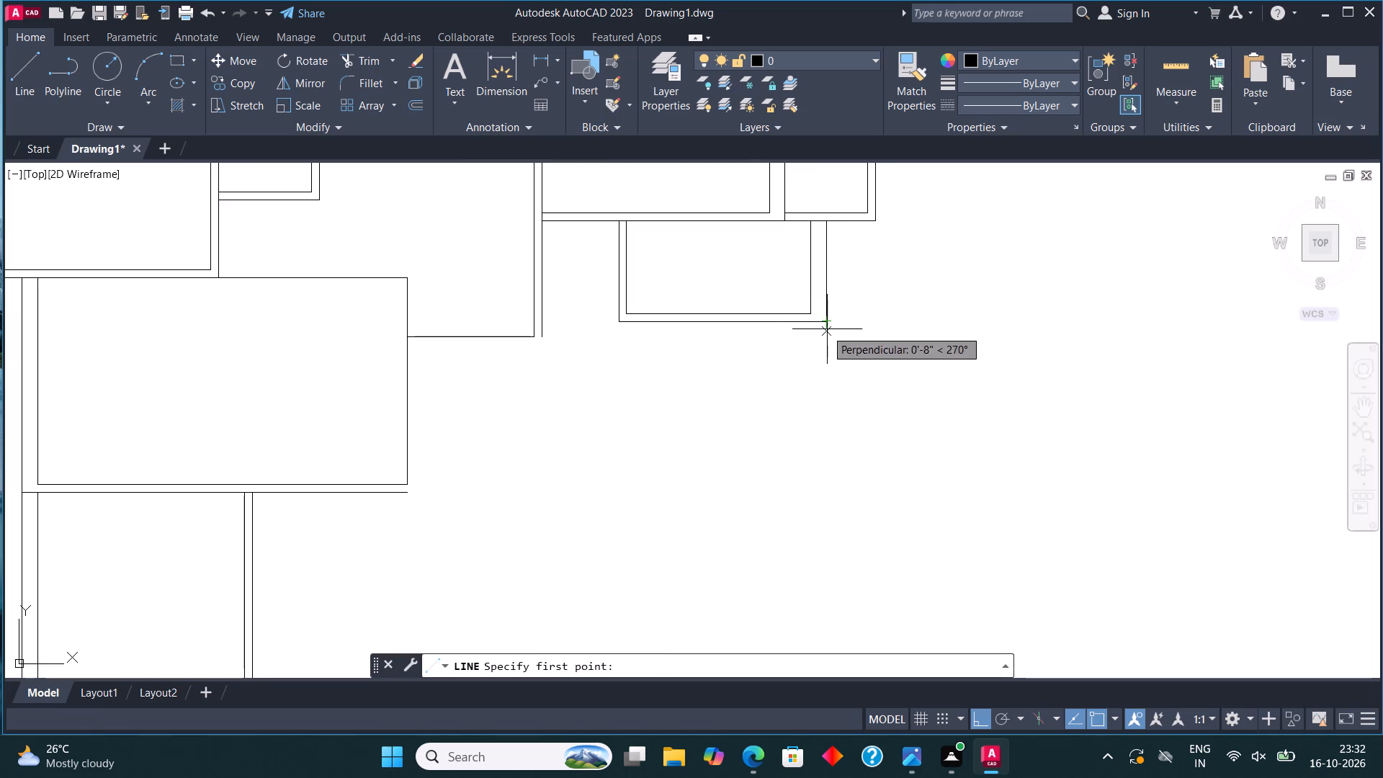
pyautogui.click(828, 325)
pyautogui.write("11'")
pyautogui.press('Return')
pyautogui.press('Escape')
# Offset the new 11' vertical line 9" to the left to form the wall's inner face.
pyautogui.click(905, 441)
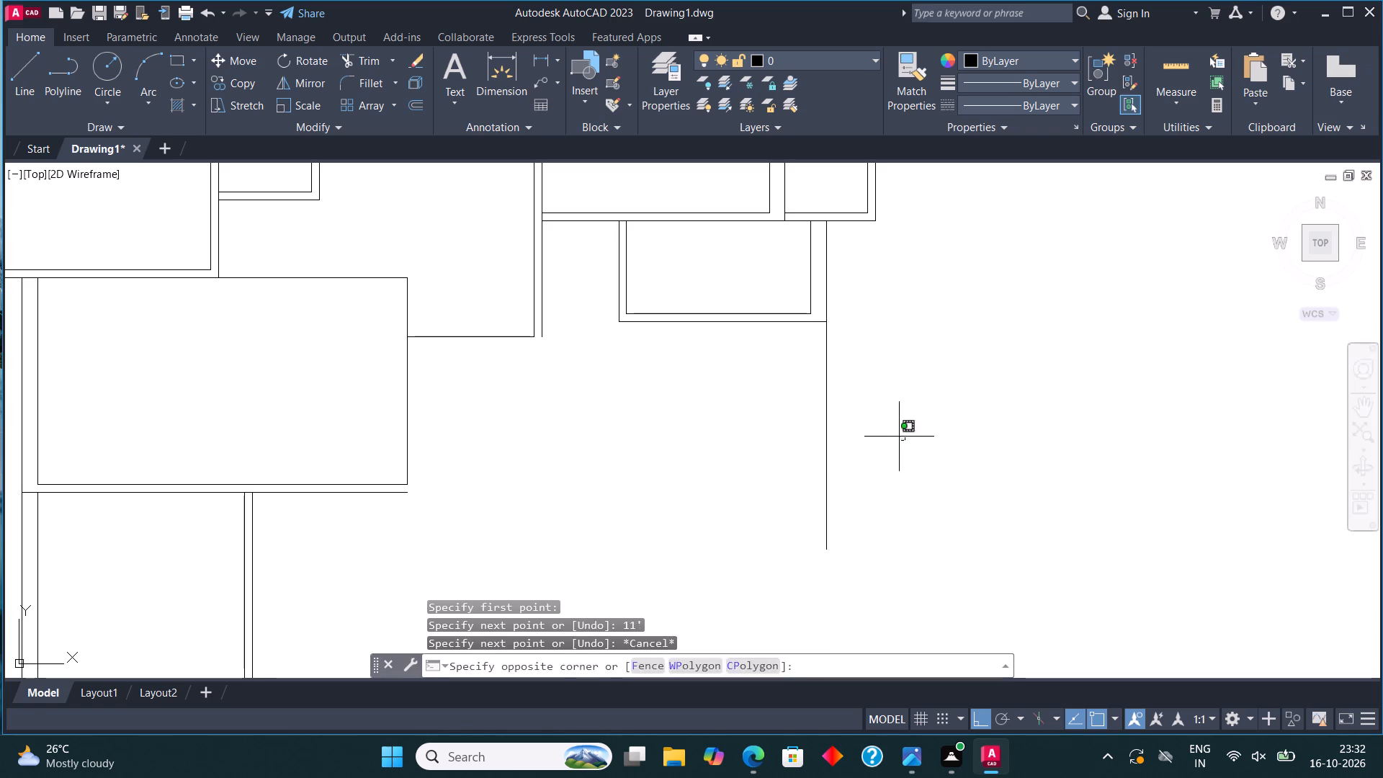
pyautogui.click(818, 419)
pyautogui.click(414, 99)
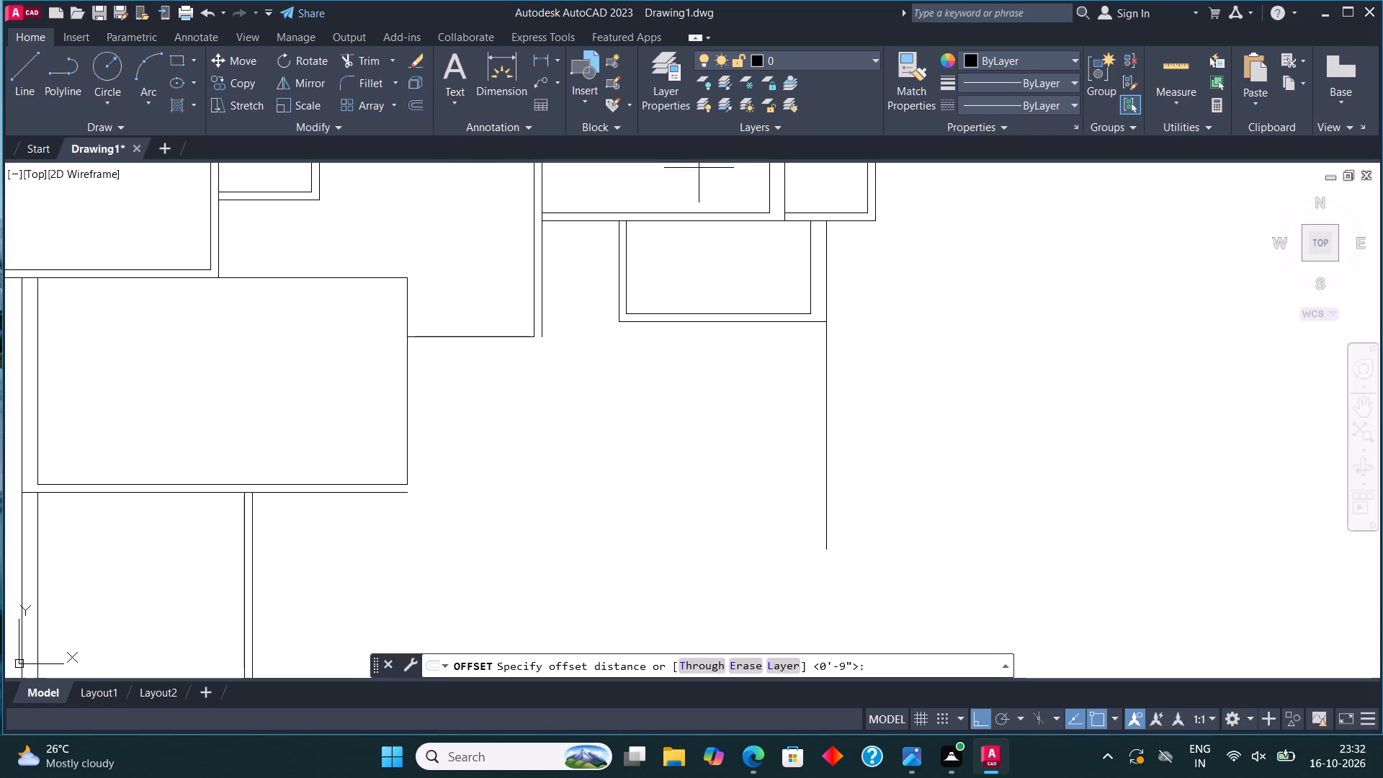
pyautogui.click(830, 430)
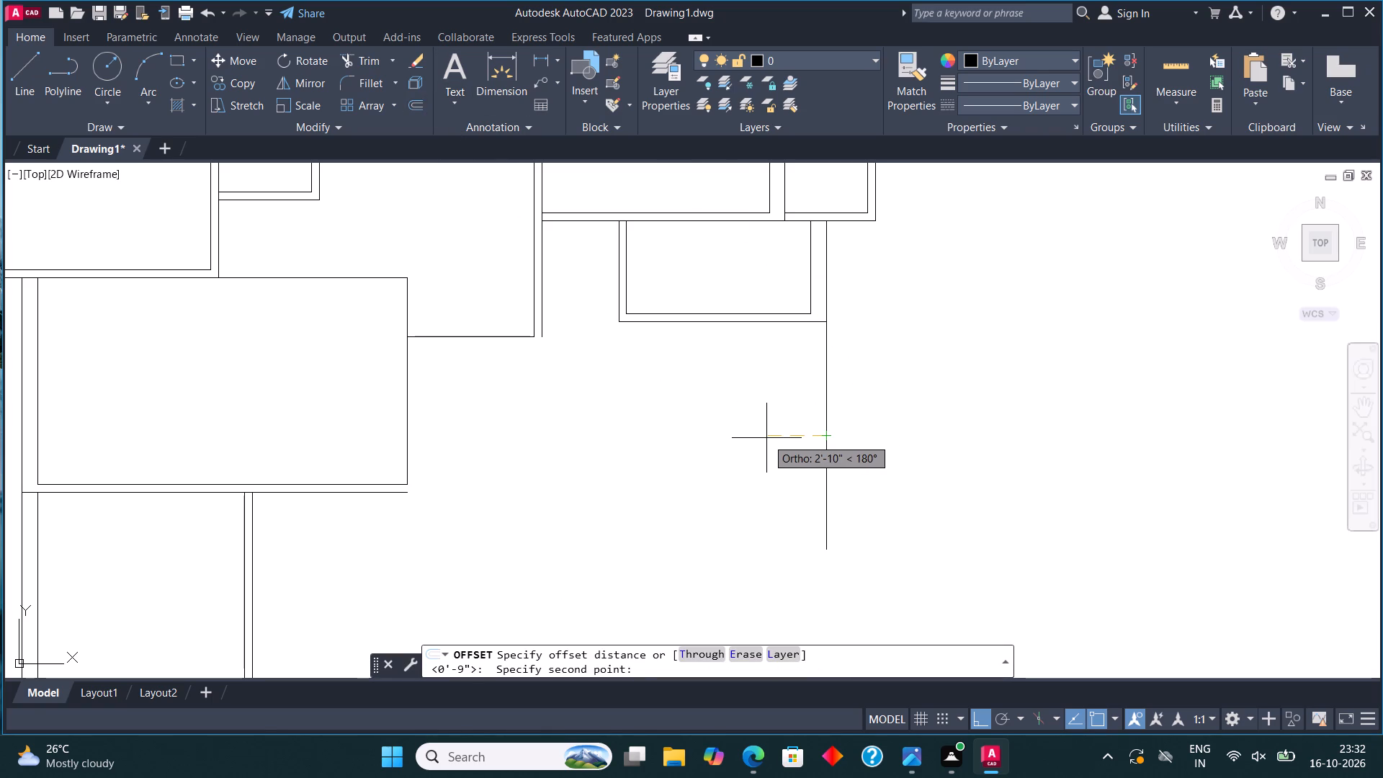
pyautogui.write('9"')
pyautogui.press('Return')
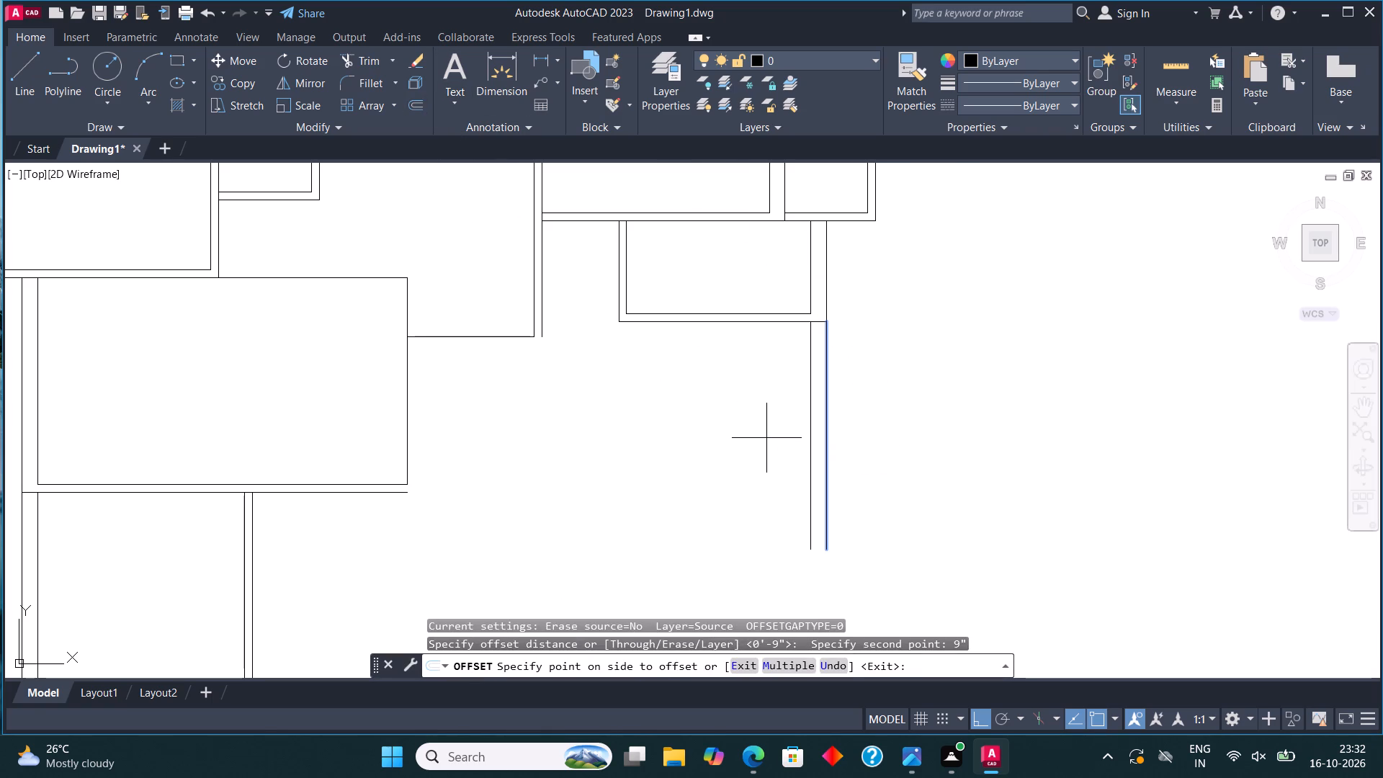
pyautogui.click(734, 425)
# Draw the next room's inner outline from the inner wall line's top end: 13' left, 11' down, and right back to that wall line.
pyautogui.click(17, 67)
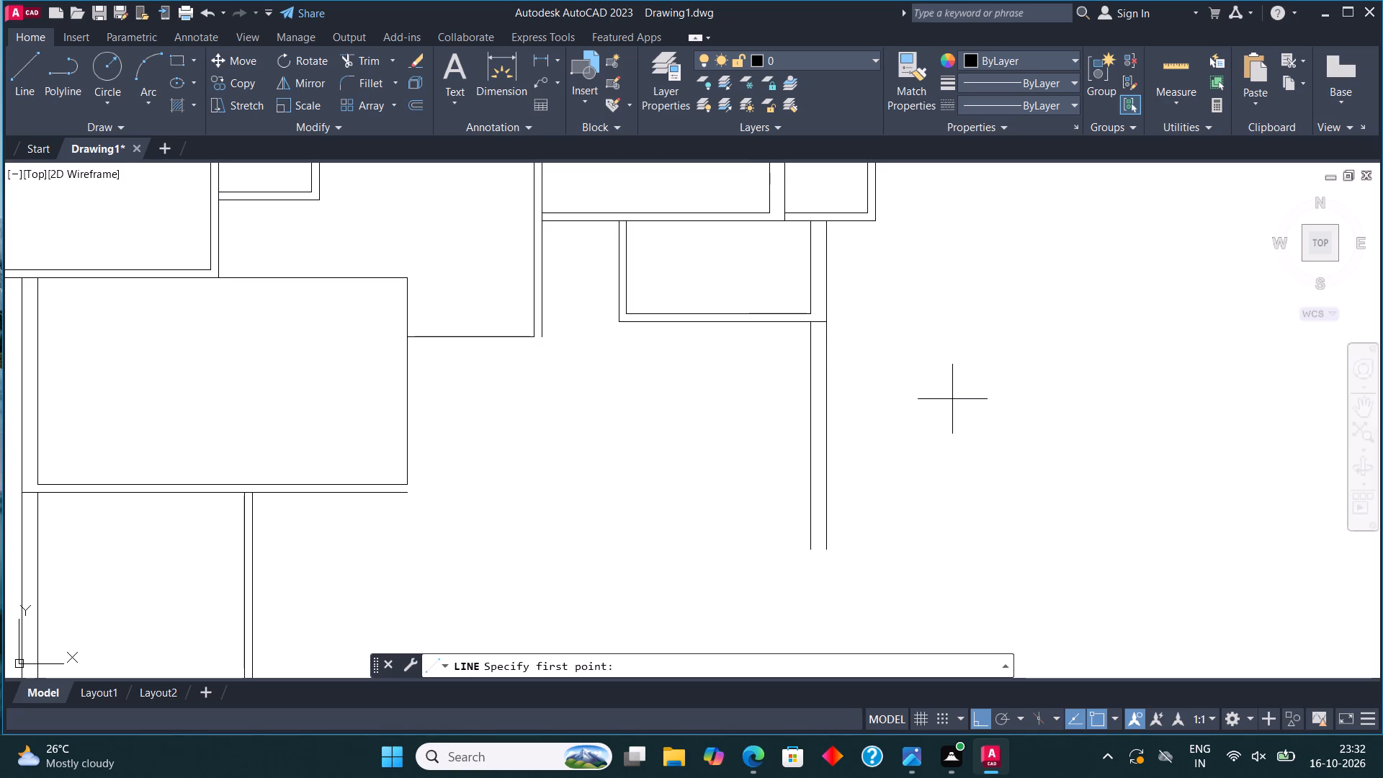
pyautogui.click(813, 323)
pyautogui.write("13'")
pyautogui.press('Return')
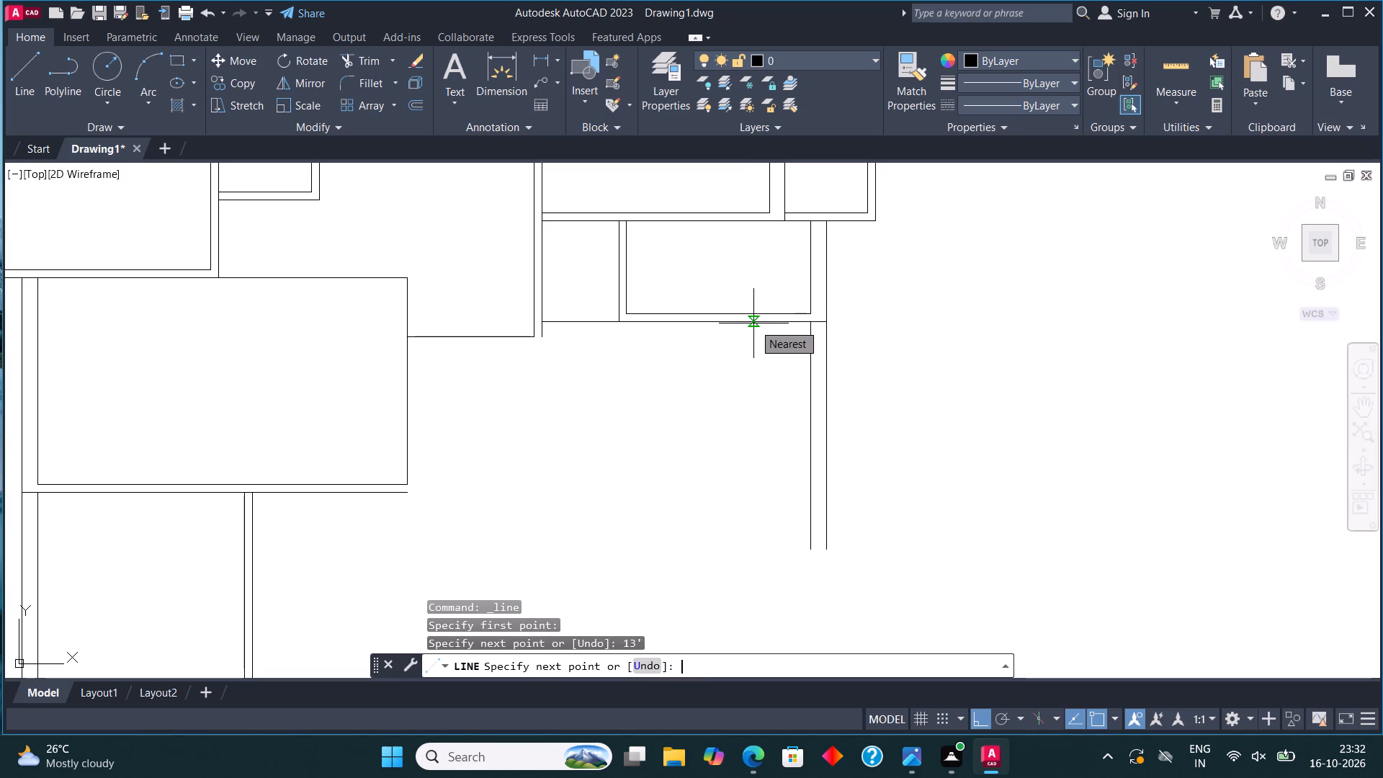
pyautogui.moveTo(601, 482); pyautogui.dragTo(618, 461, button='middle')
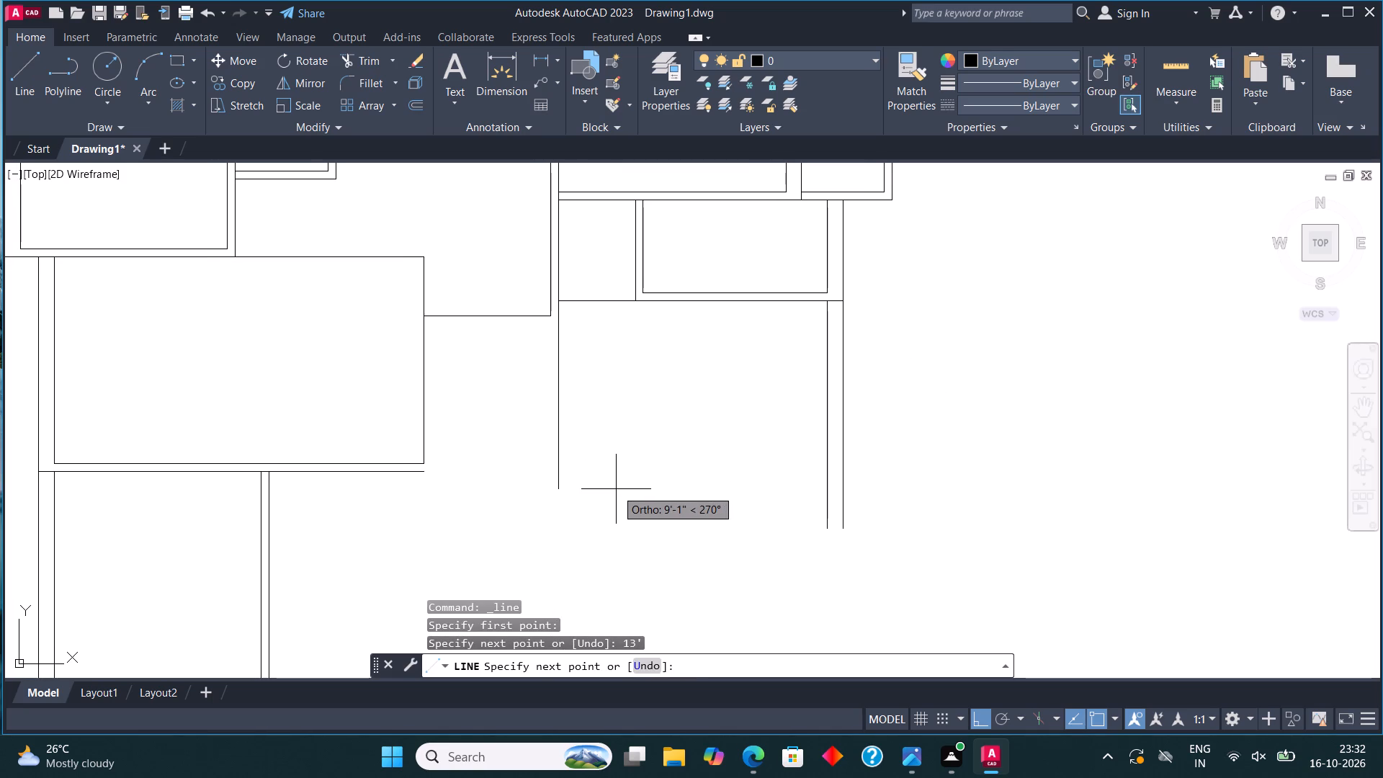
pyautogui.write("11'")
pyautogui.press('Return')
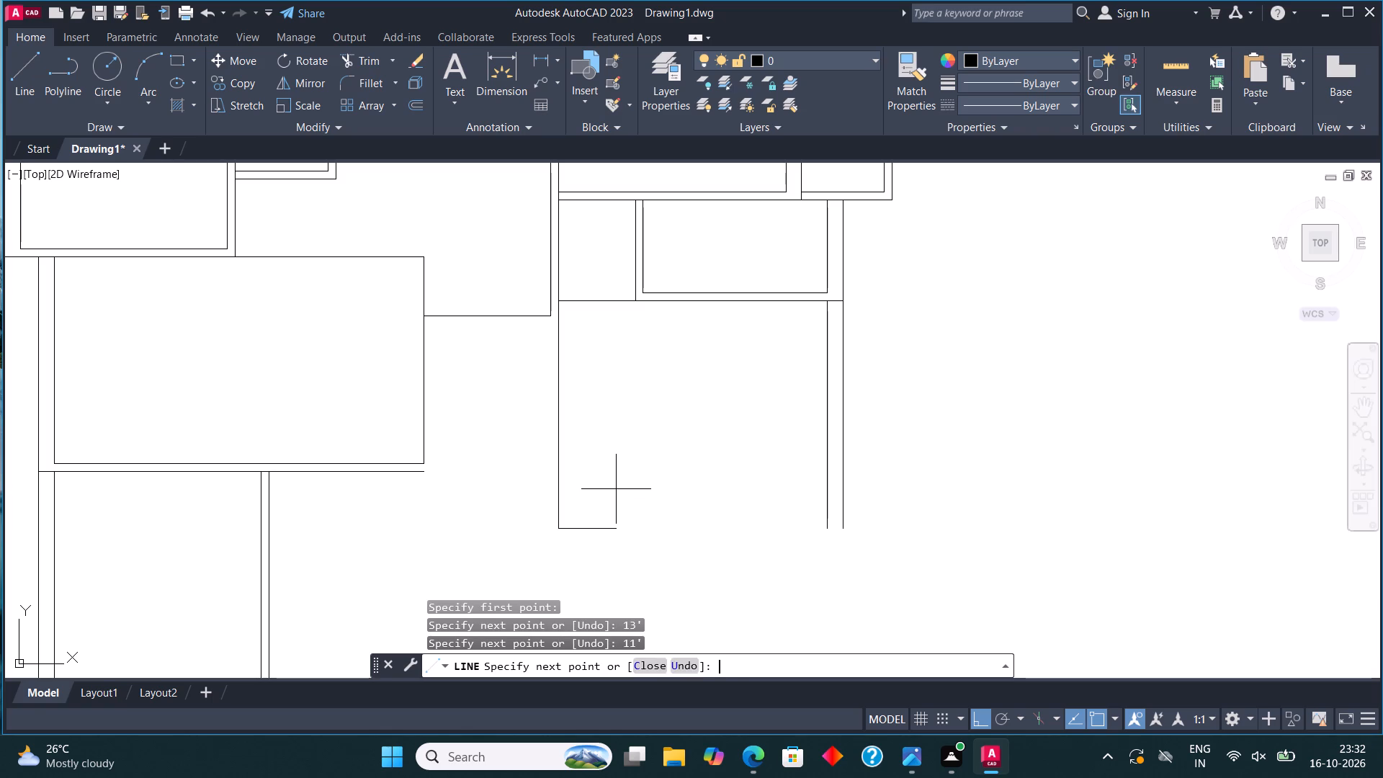
pyautogui.click(831, 528)
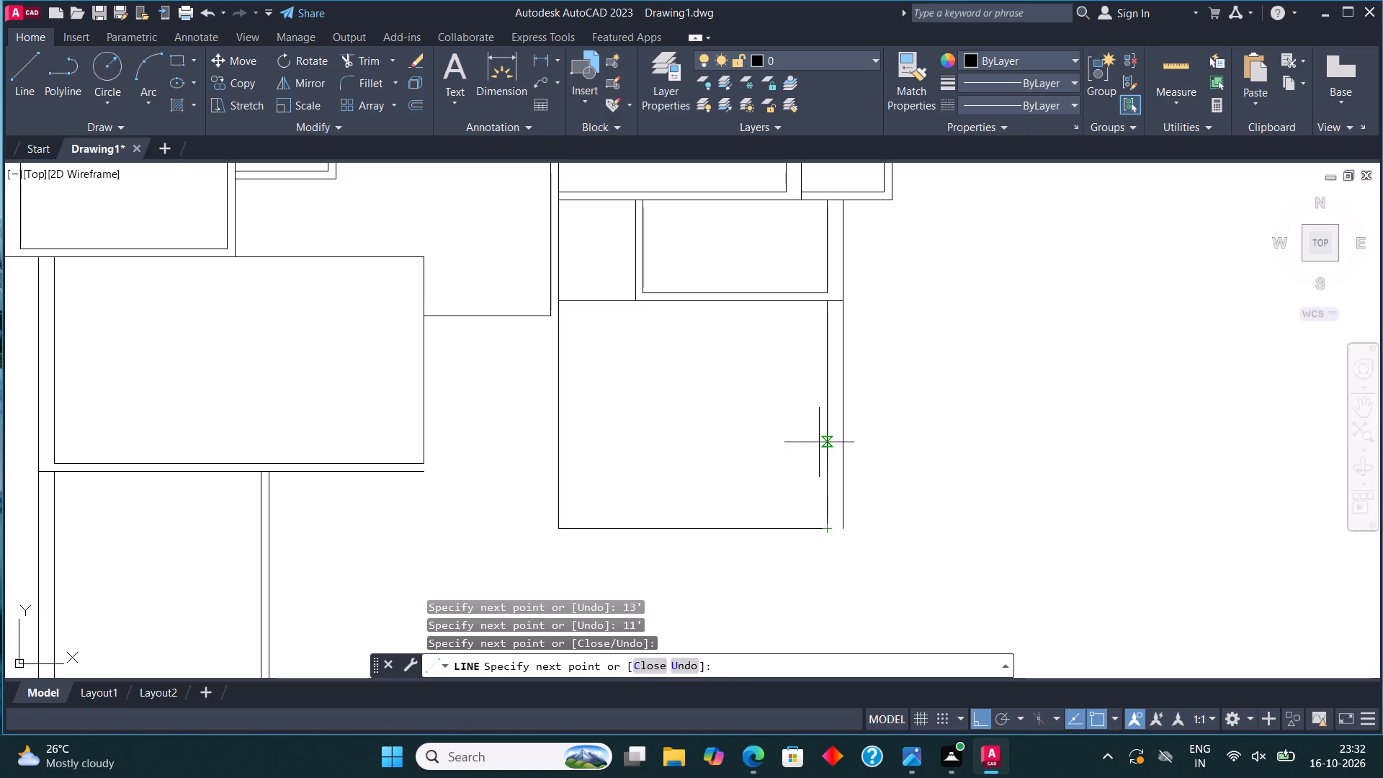
pyautogui.moveTo(814, 414); pyautogui.dragTo(799, 372, button='middle')
pyautogui.scroll(1, 799, 372)
pyautogui.press('Escape')
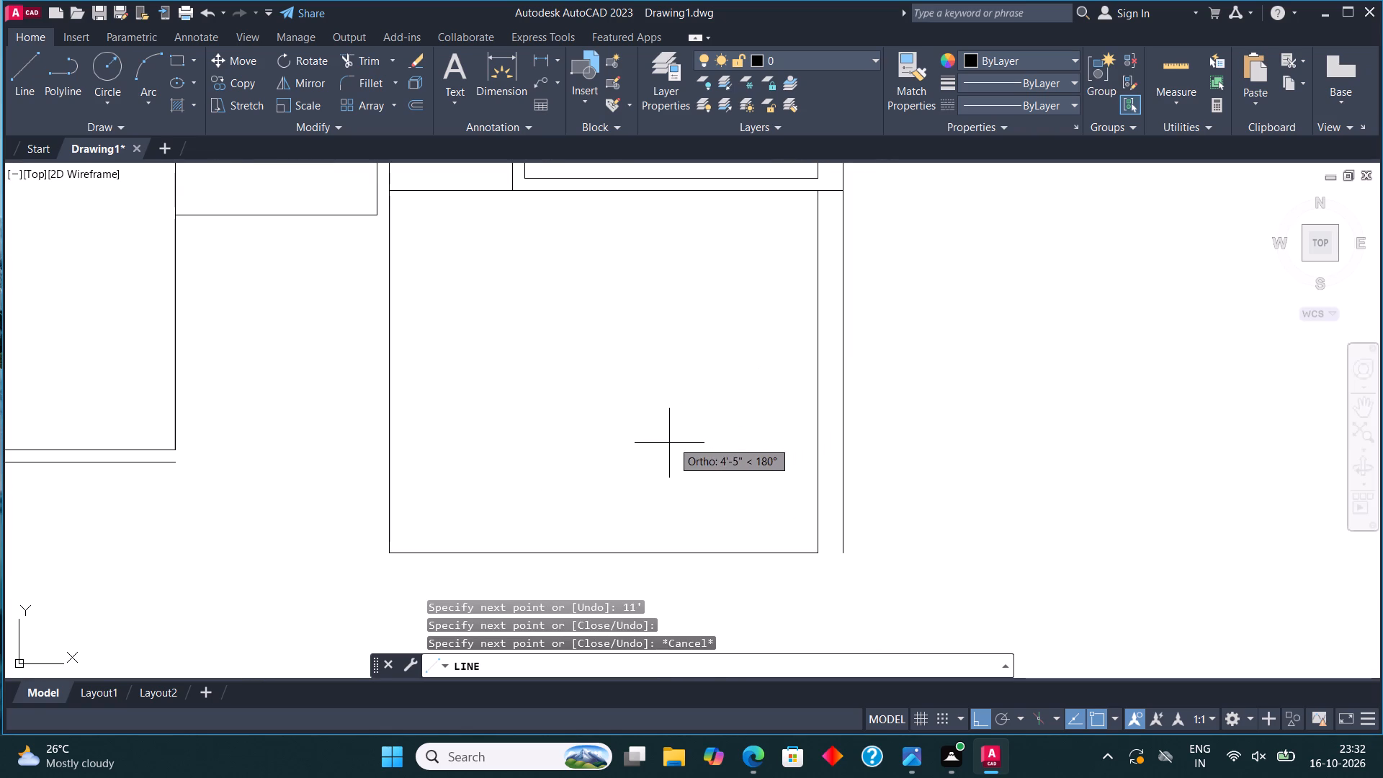
pyautogui.scroll(-1, 582, 432)
pyautogui.moveTo(598, 429); pyautogui.dragTo(603, 429, button='middle')
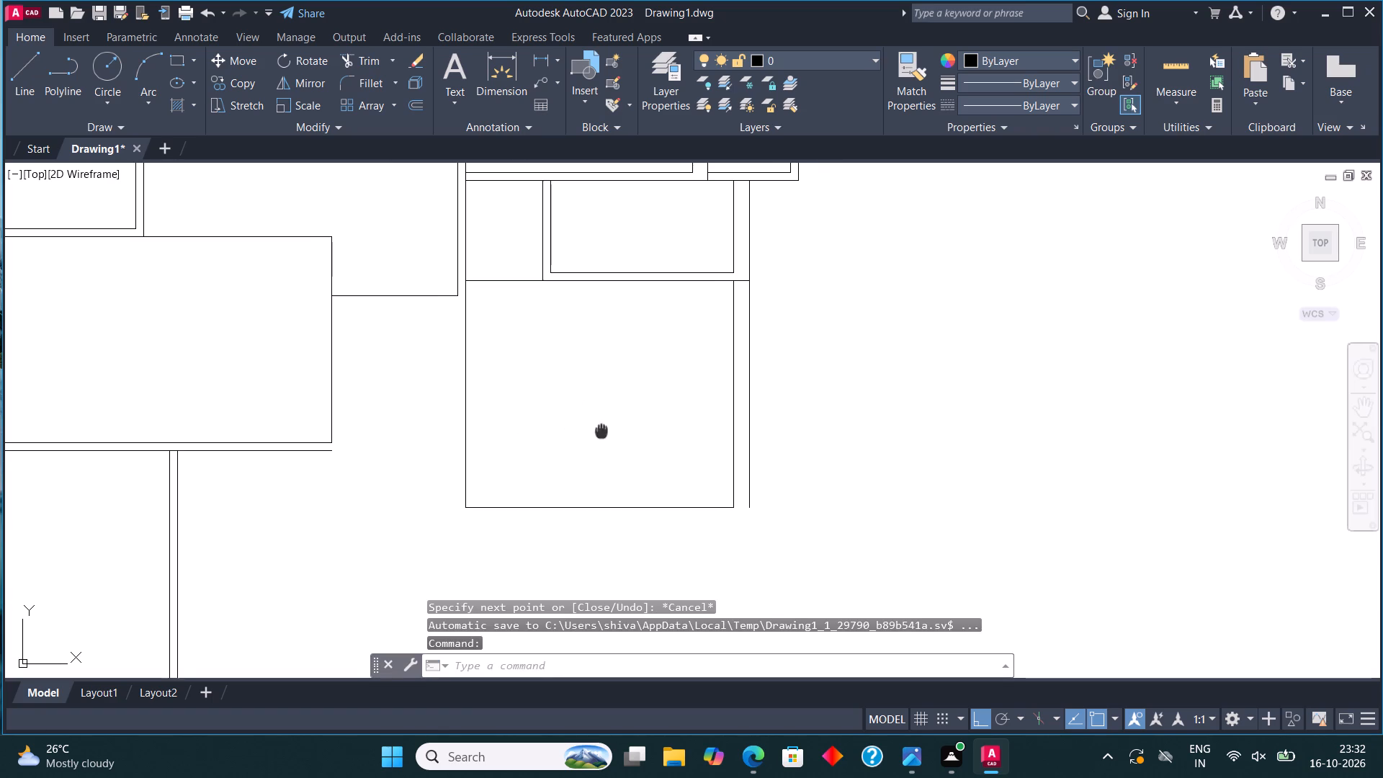
# Offset the 13' by 11' room's inner left wall line 4.5" outward to form the wall's outer face.
pyautogui.moveTo(603, 429); pyautogui.dragTo(668, 348, button='middle')
pyautogui.click(563, 355)
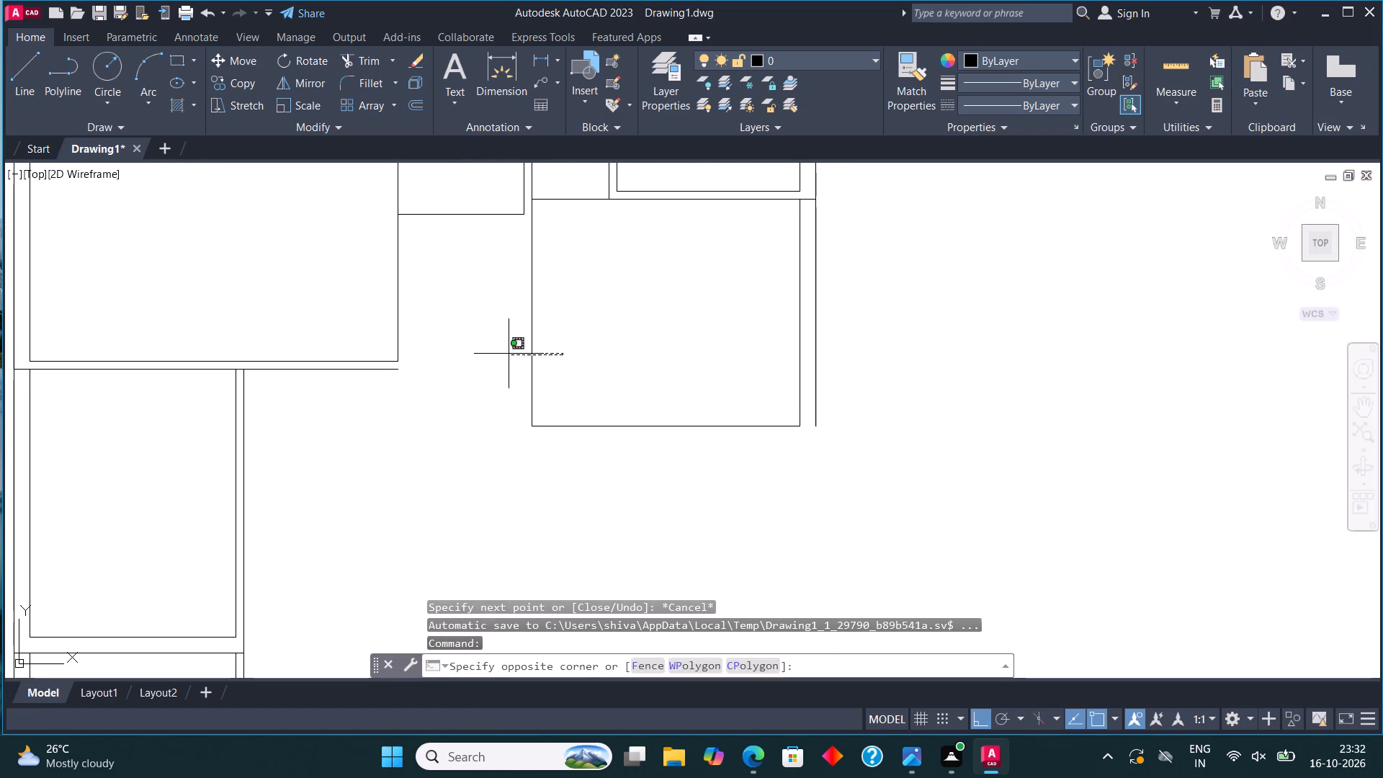
pyautogui.click(509, 354)
pyautogui.click(412, 105)
pyautogui.click(533, 307)
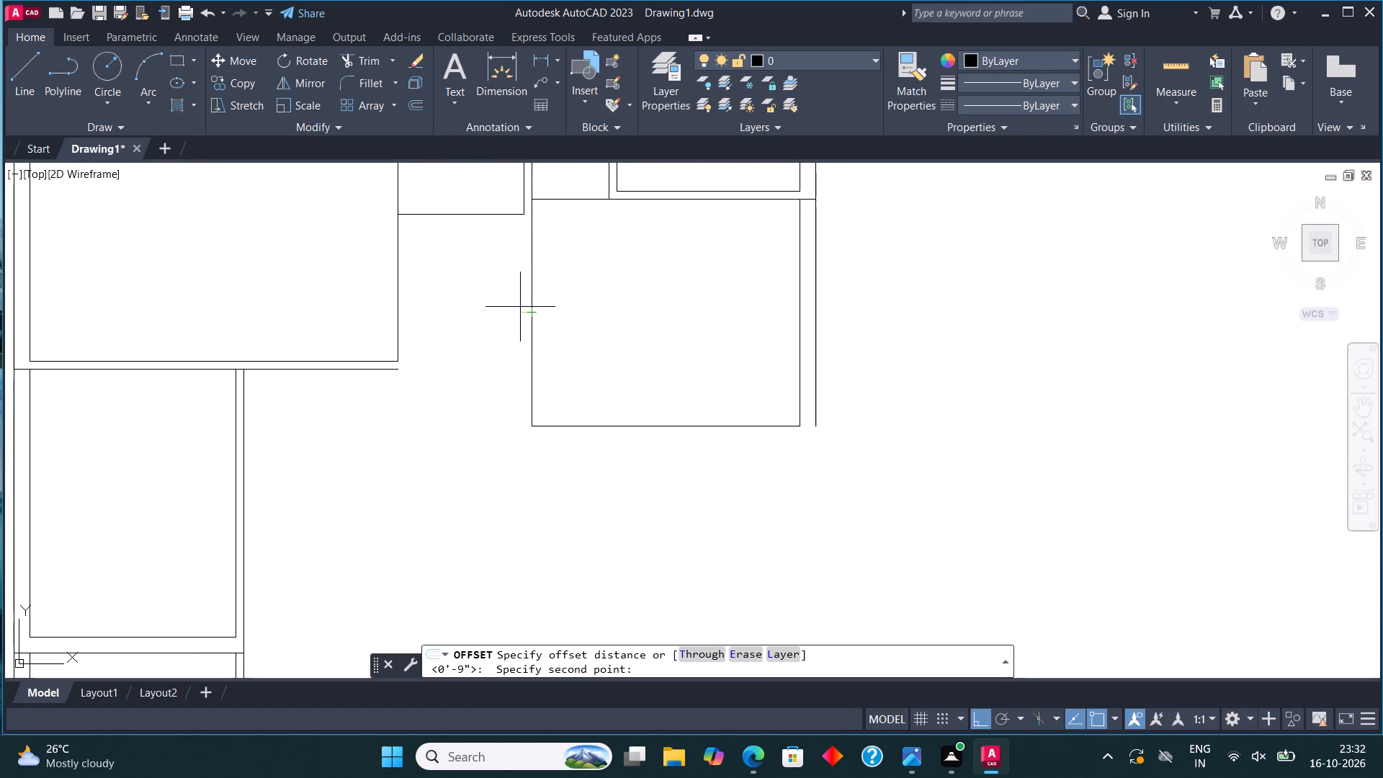
pyautogui.write('4.5"')
pyautogui.press('Return')
pyautogui.click(476, 275)
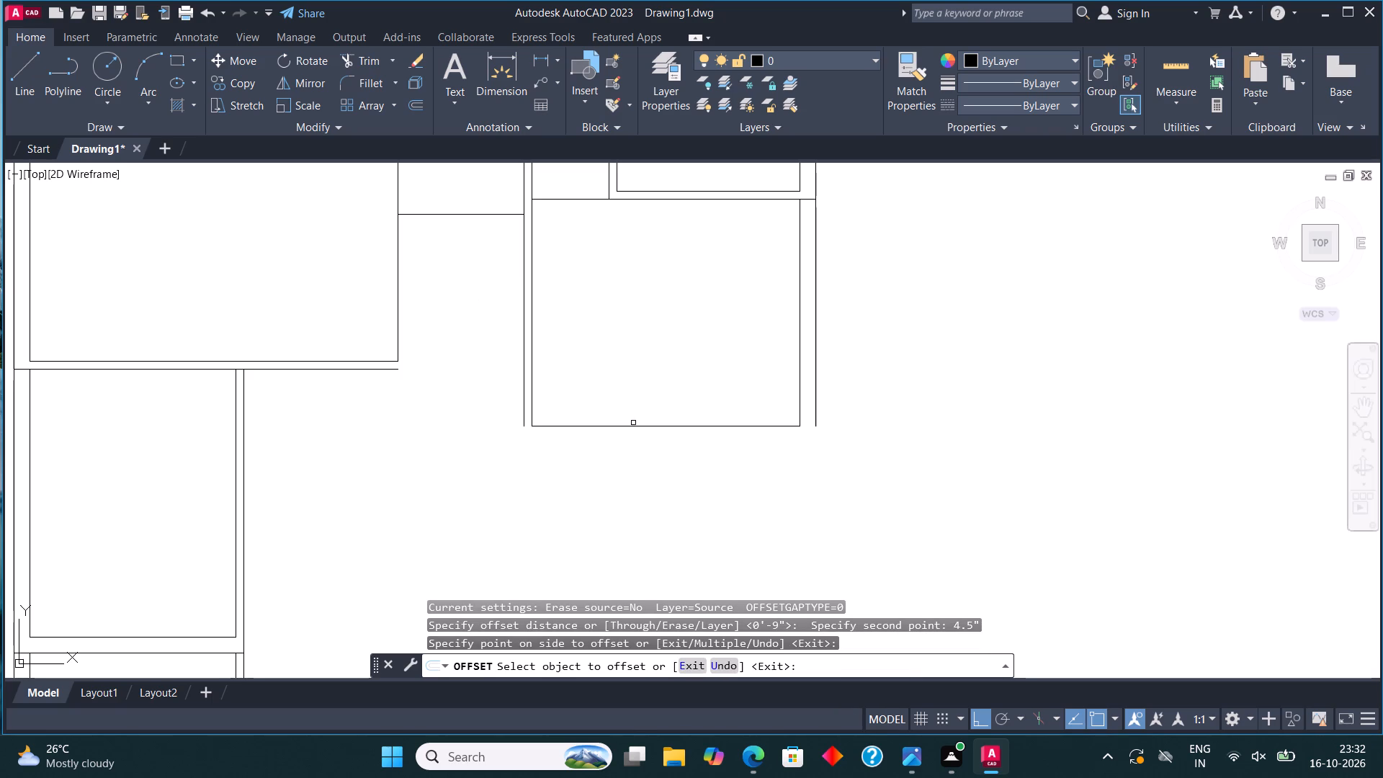
pyautogui.moveTo(631, 419); pyautogui.dragTo(618, 350, button='middle')
pyautogui.press('Escape')
# Offset the 13' by 11' room's bottom inner line 9" downward to form the bottom wall's outer face.
pyautogui.click(618, 355)
pyautogui.click(414, 102)
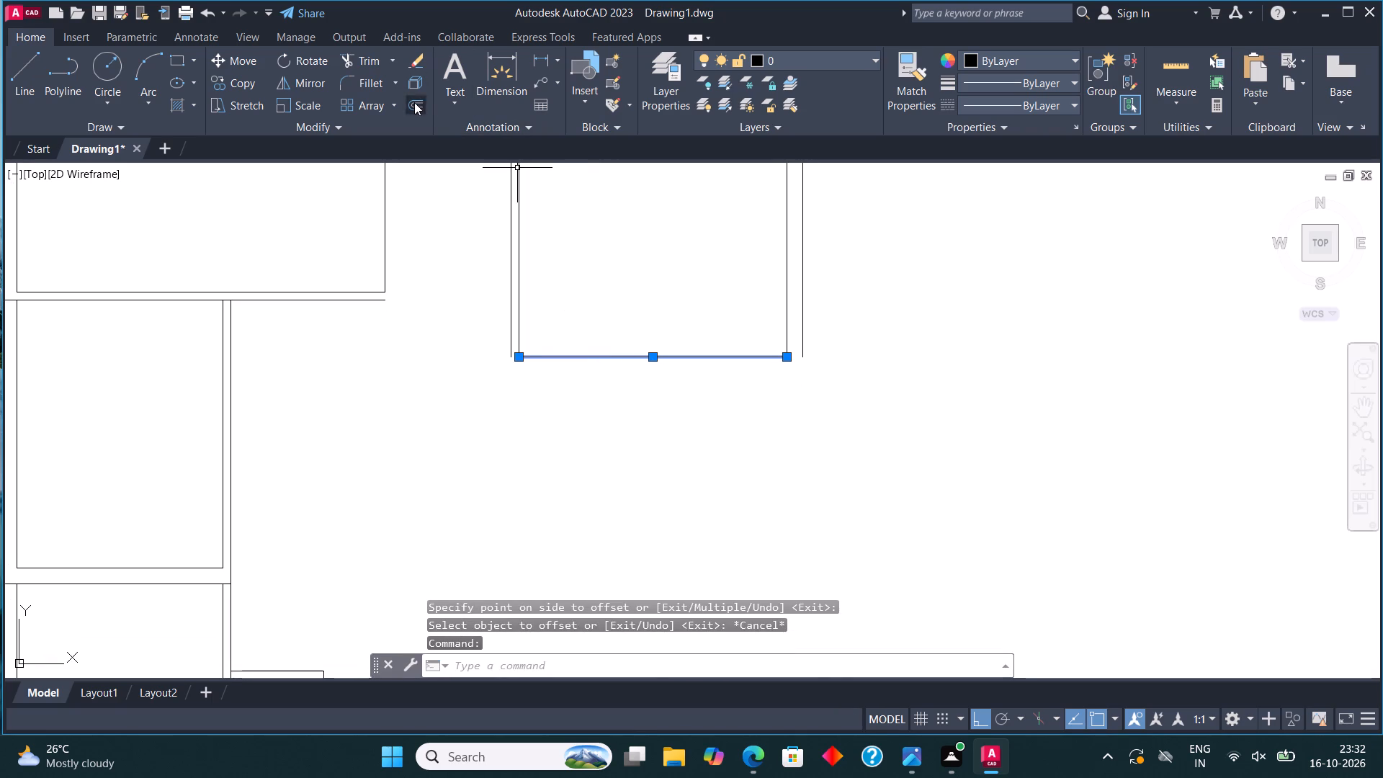
pyautogui.click(642, 359)
pyautogui.write('9"')
pyautogui.press('Return')
pyautogui.moveTo(638, 451); pyautogui.dragTo(638, 457)
pyautogui.press('Escape')
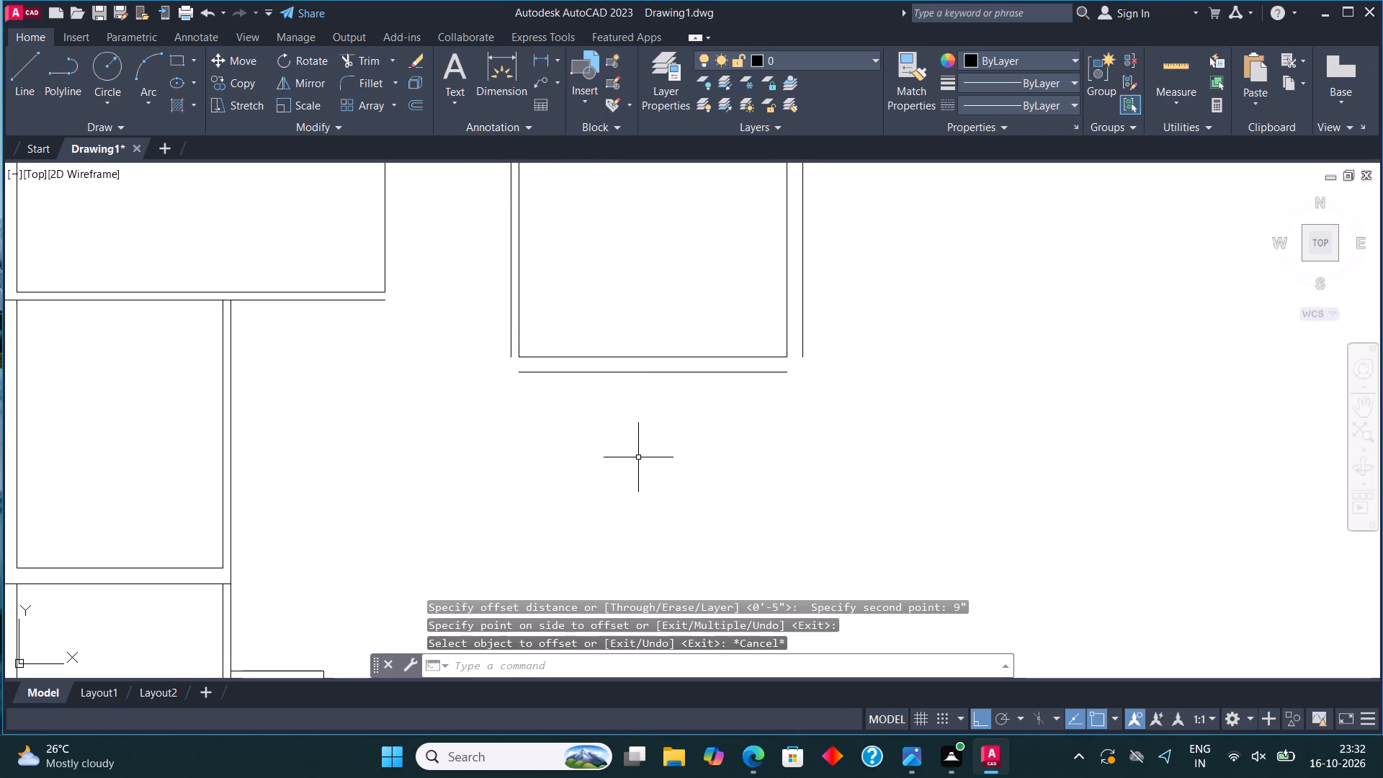
# Fillet the 13' by 11' room's outer wall lines to close its lower-left and lower-right corners.
pyautogui.click(370, 79)
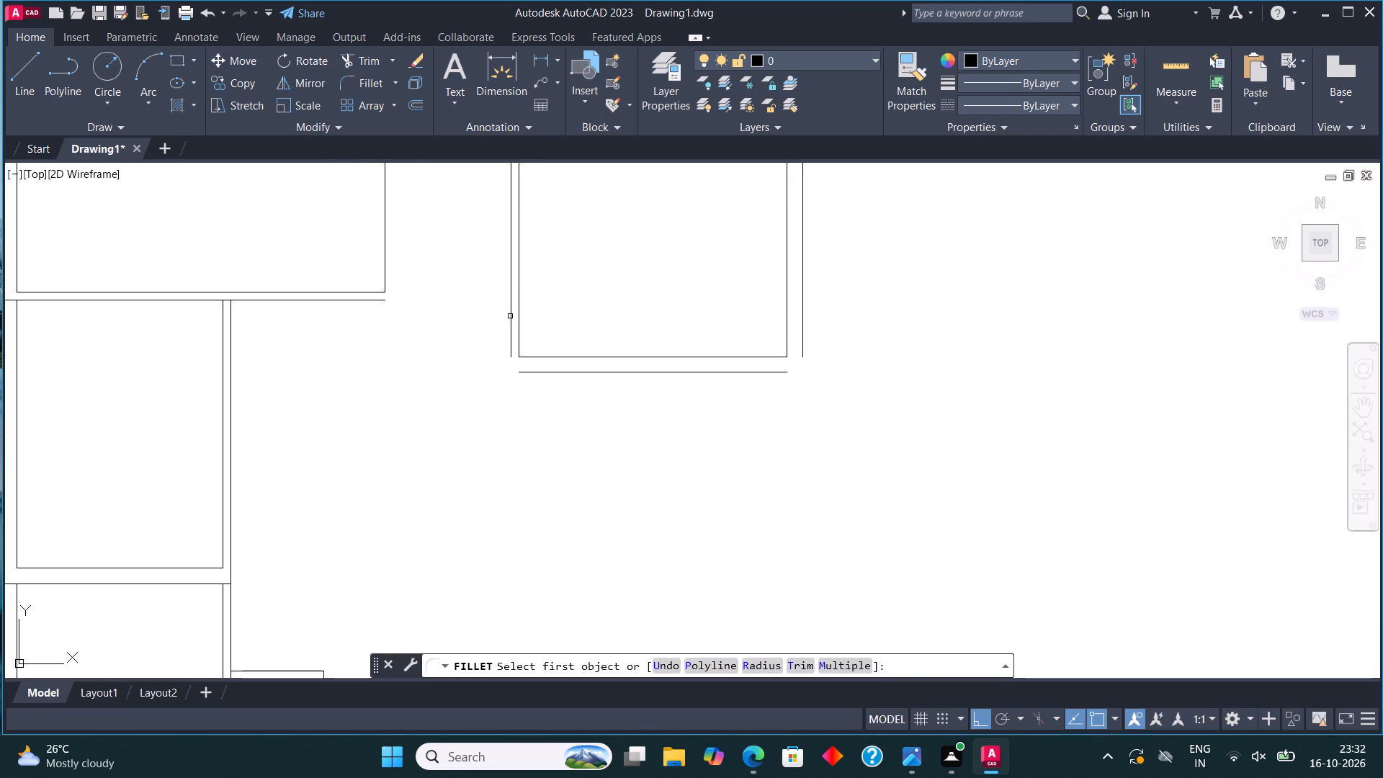
pyautogui.click(510, 316)
pyautogui.click(523, 372)
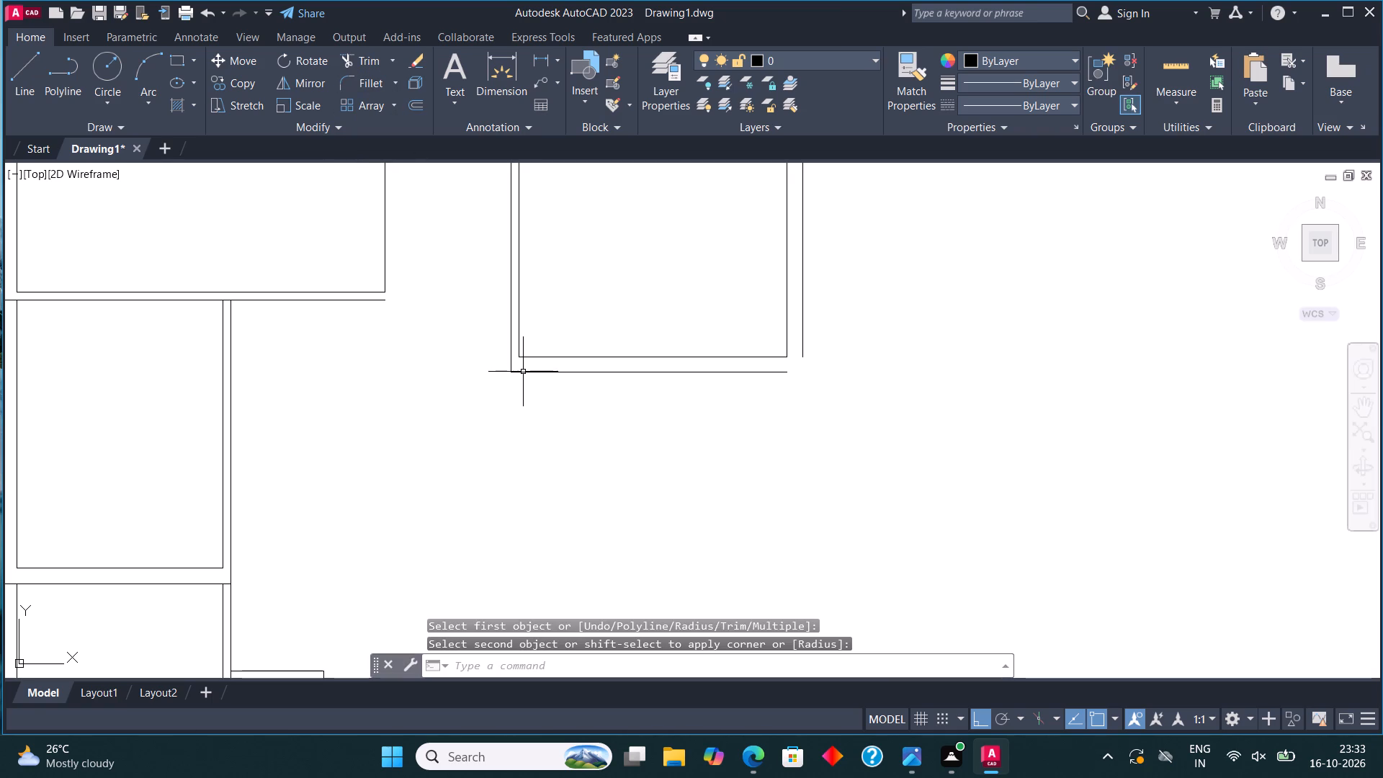
pyautogui.click(367, 73)
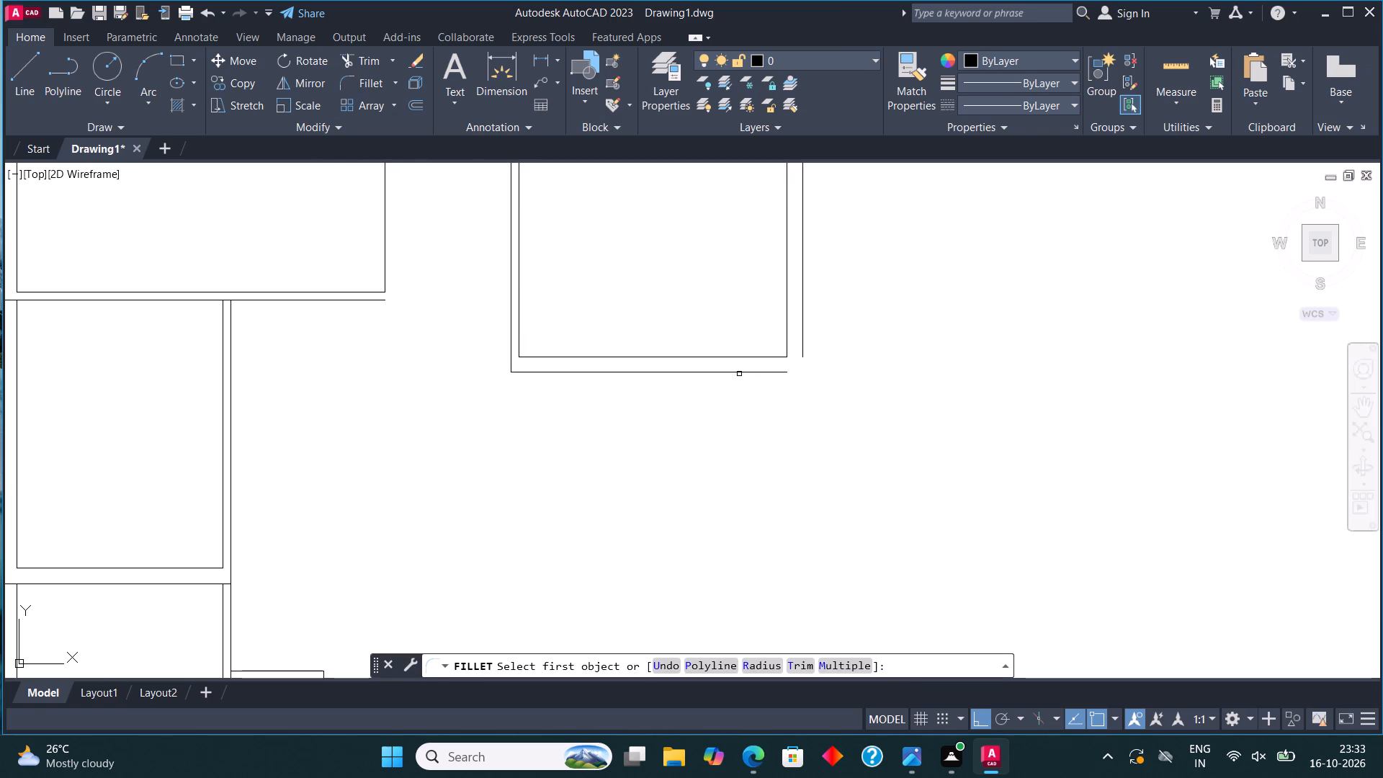
pyautogui.click(738, 372)
pyautogui.click(800, 324)
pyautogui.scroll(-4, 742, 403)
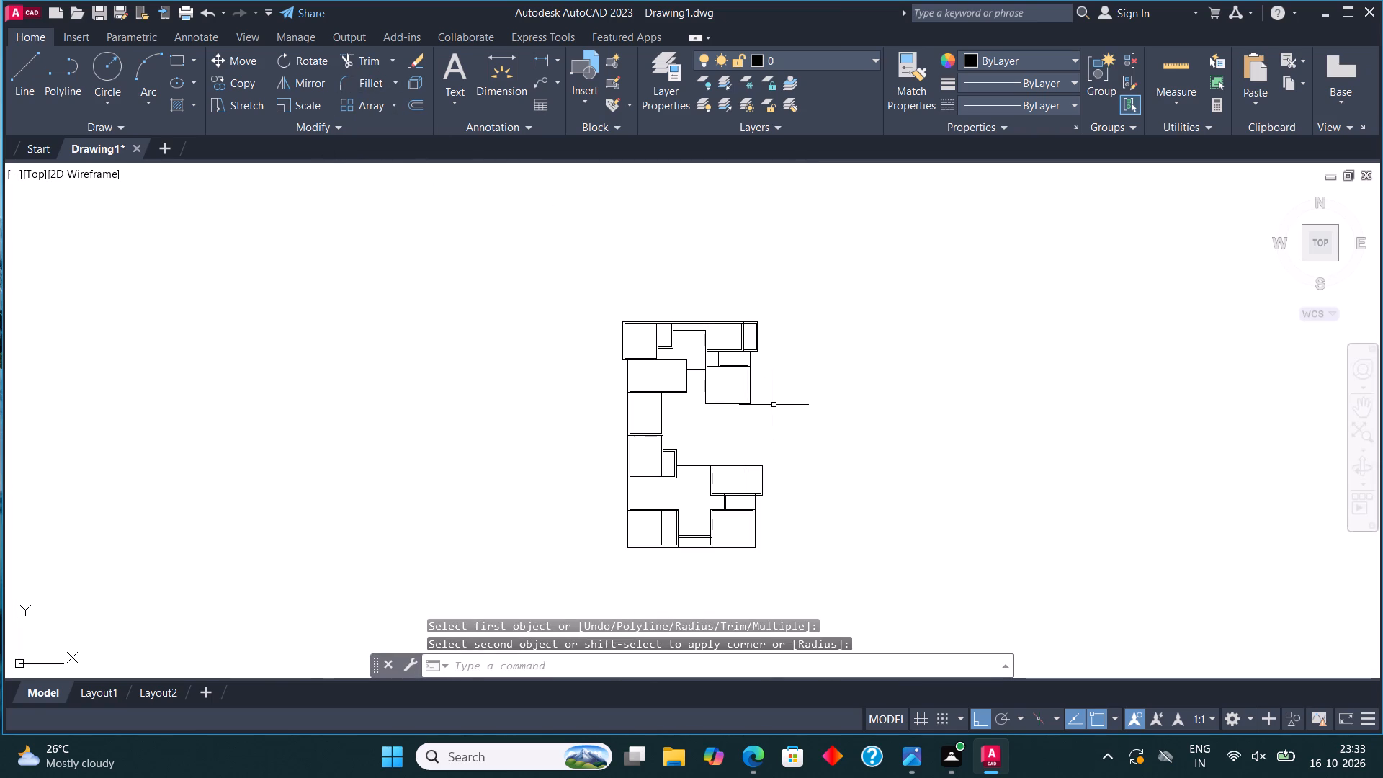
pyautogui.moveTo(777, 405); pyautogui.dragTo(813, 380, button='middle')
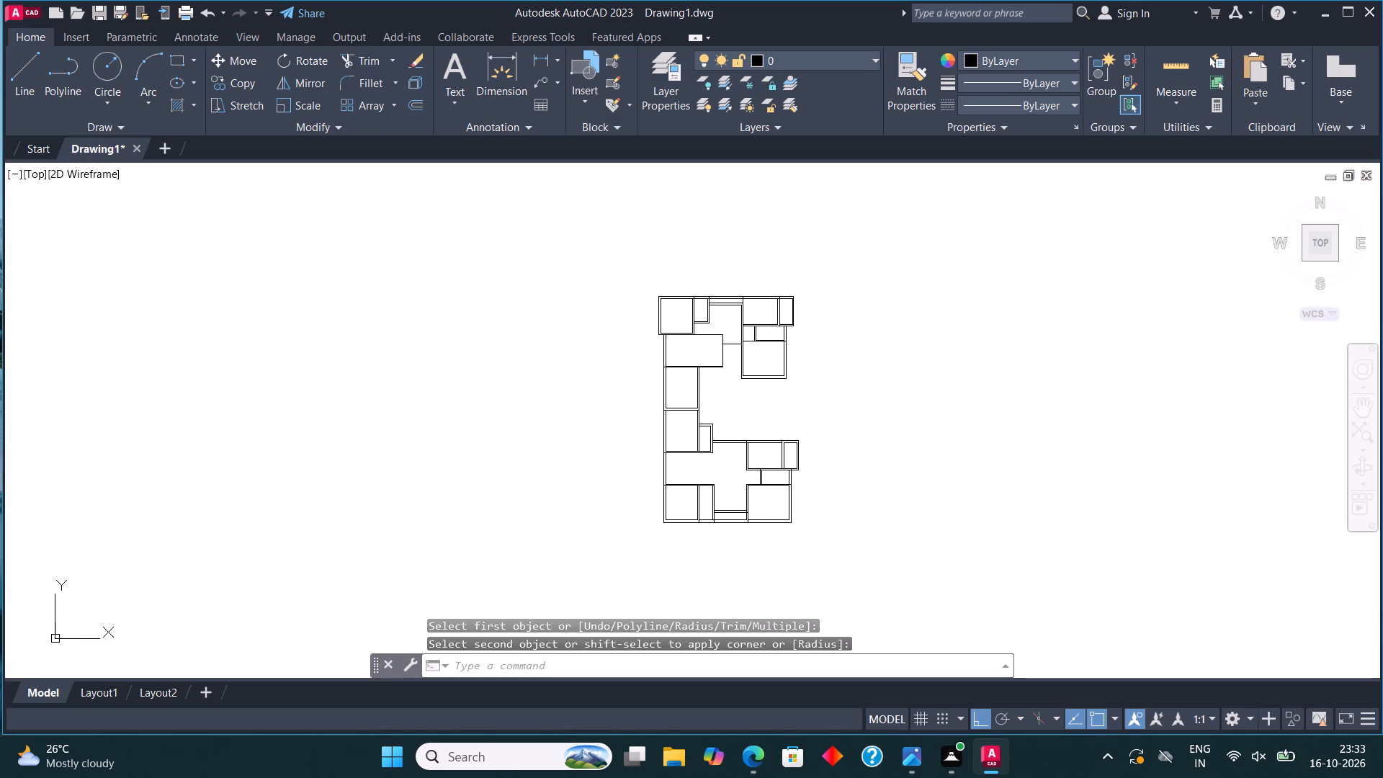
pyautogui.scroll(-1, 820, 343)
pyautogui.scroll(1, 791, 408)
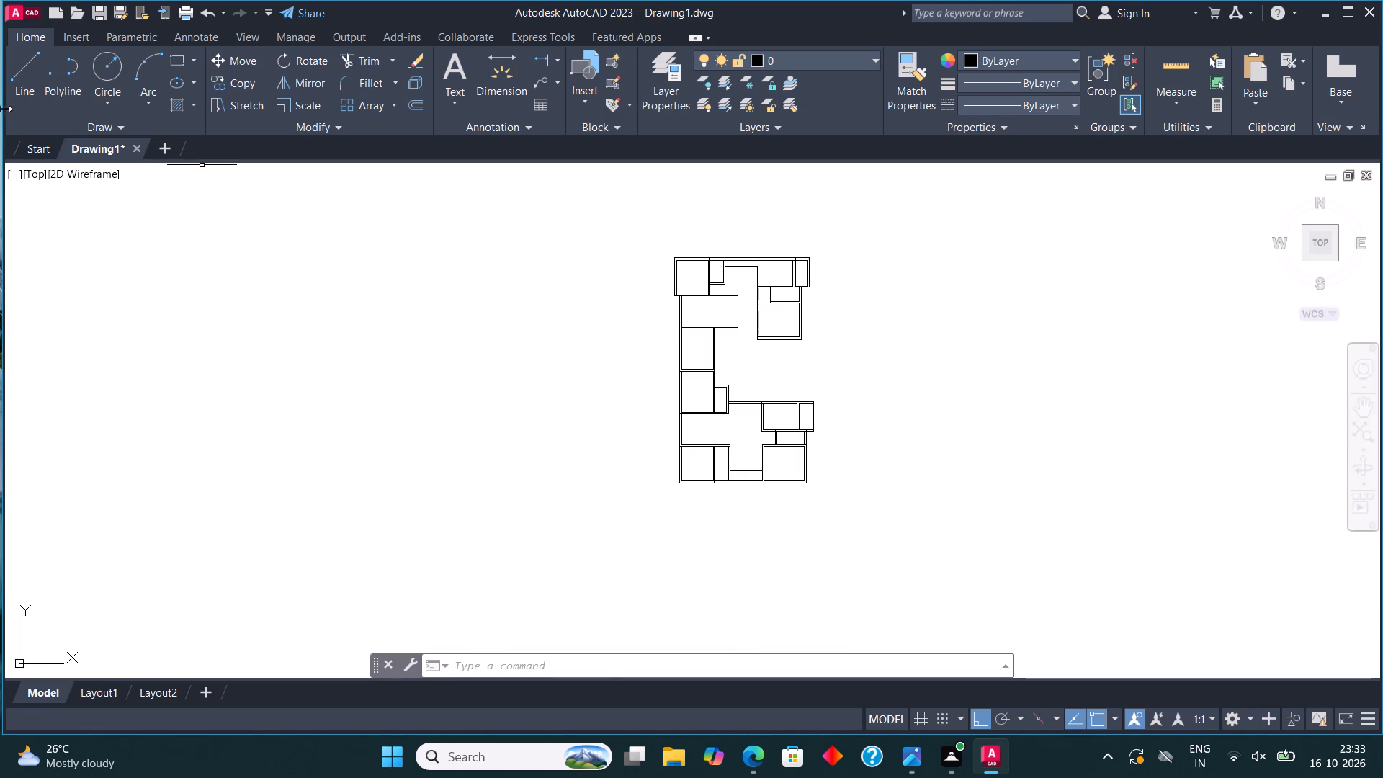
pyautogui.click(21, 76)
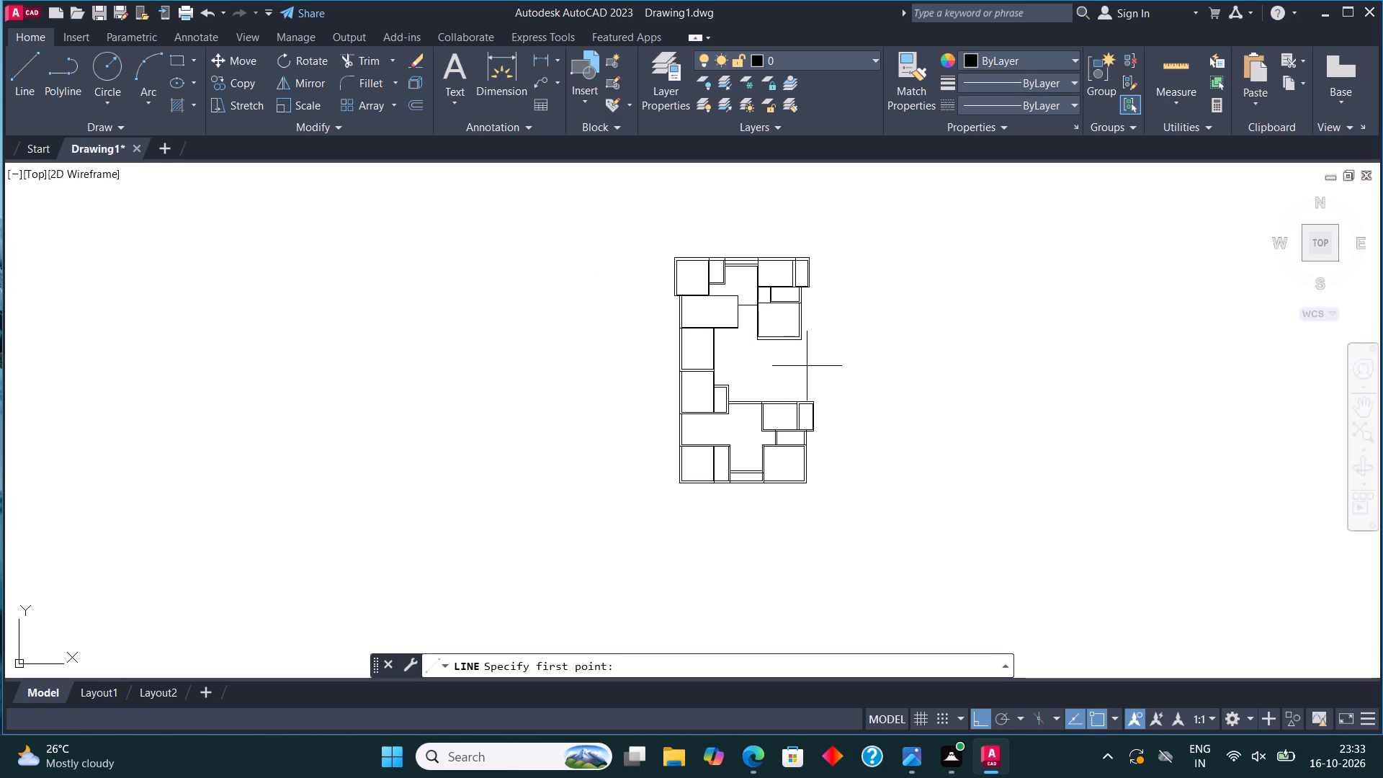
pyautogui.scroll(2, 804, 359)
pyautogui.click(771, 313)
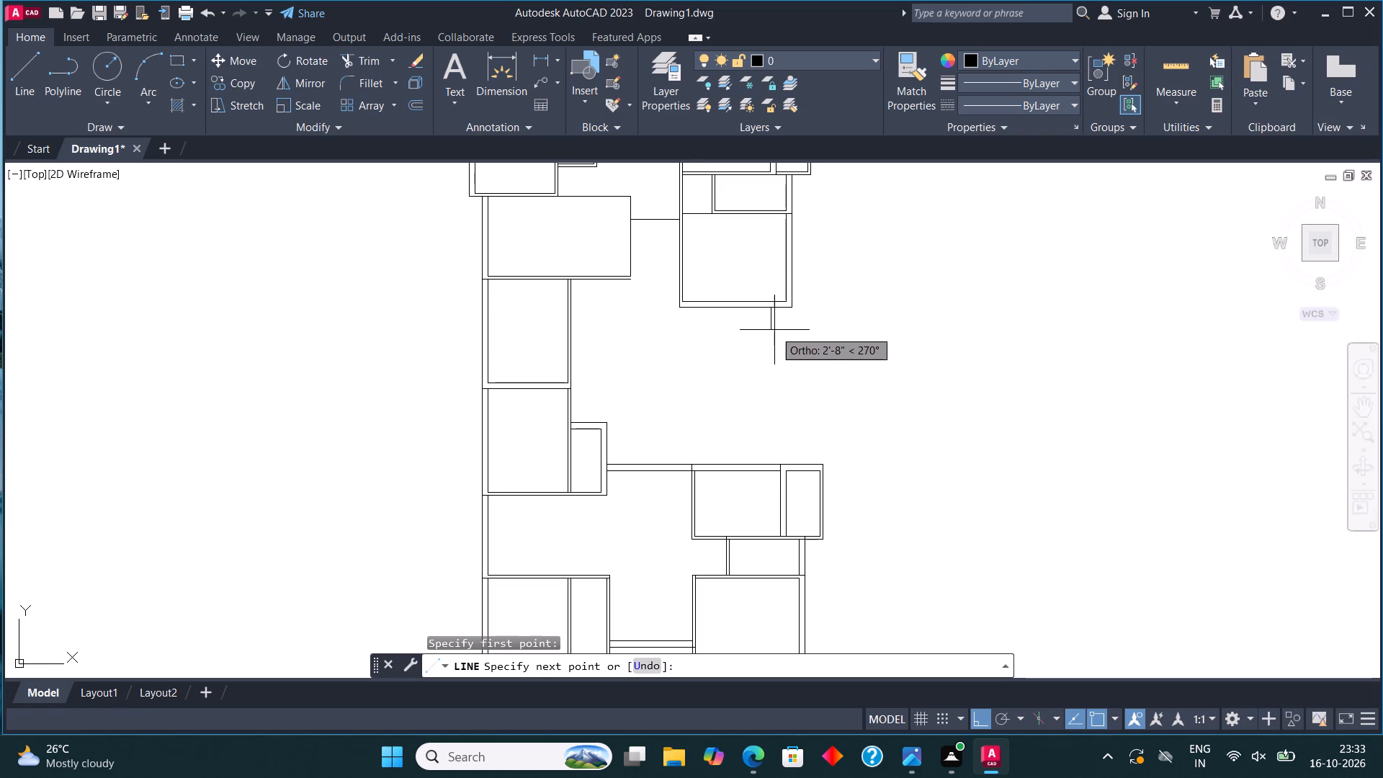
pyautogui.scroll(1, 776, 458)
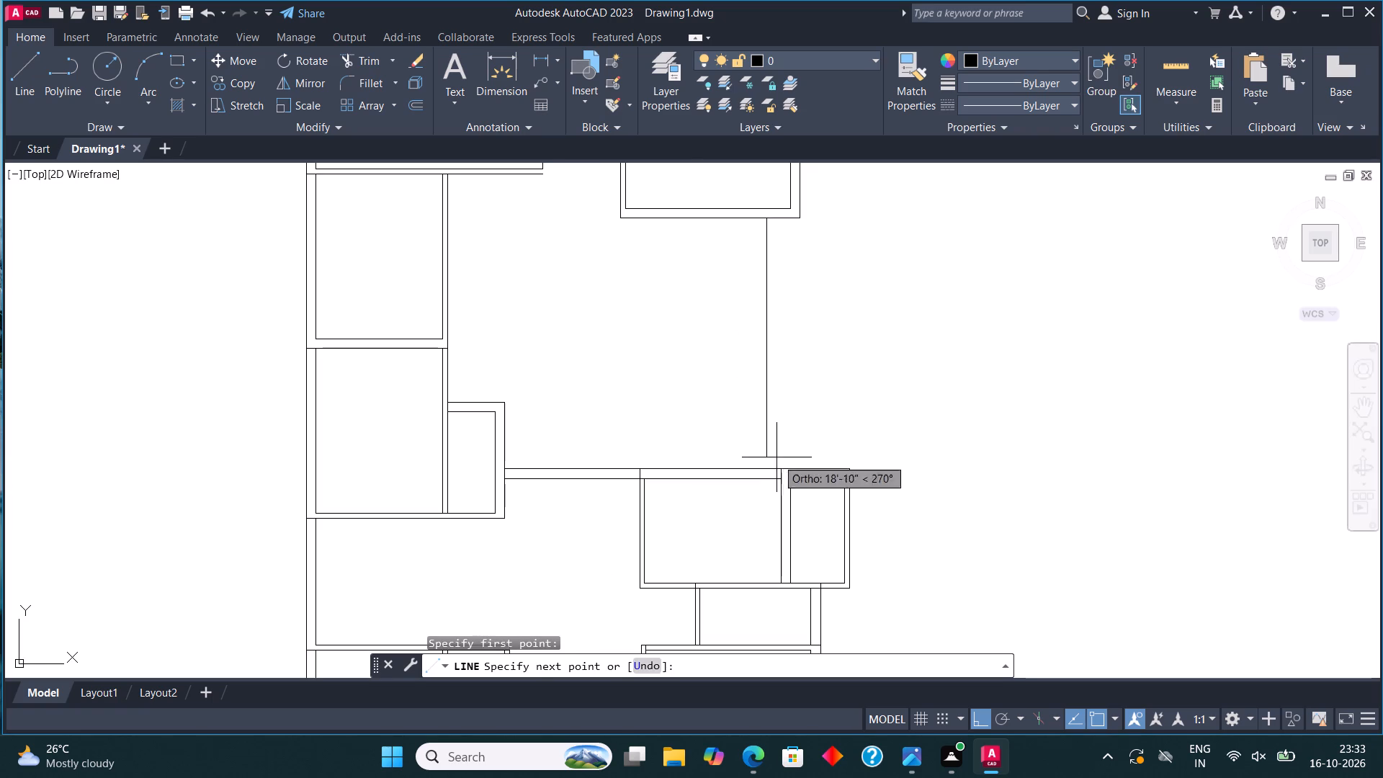
# Draw two vertical lines extending the lower-right rooms' partition wall up to the 13' by 11' room's bottom wall.
pyautogui.click(22, 77)
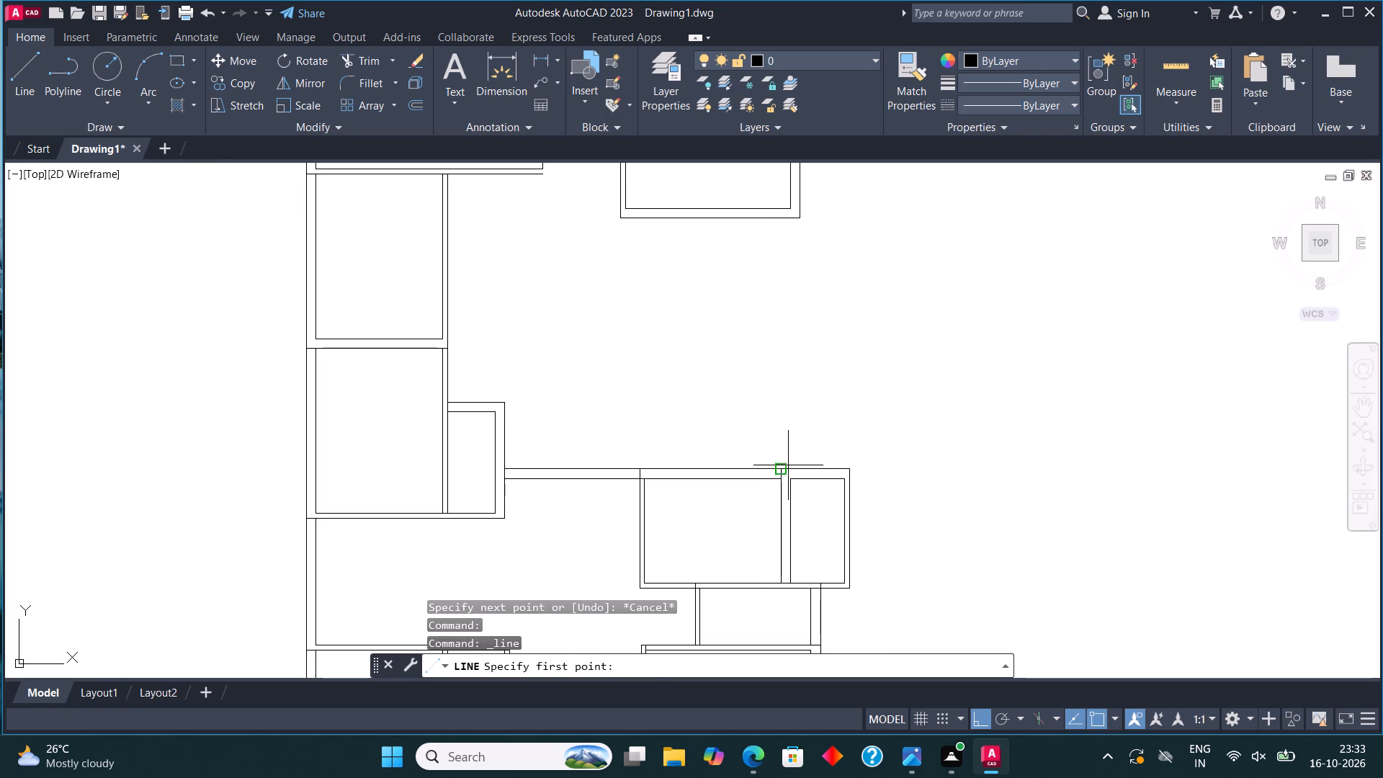
pyautogui.click(781, 466)
pyautogui.click(775, 220)
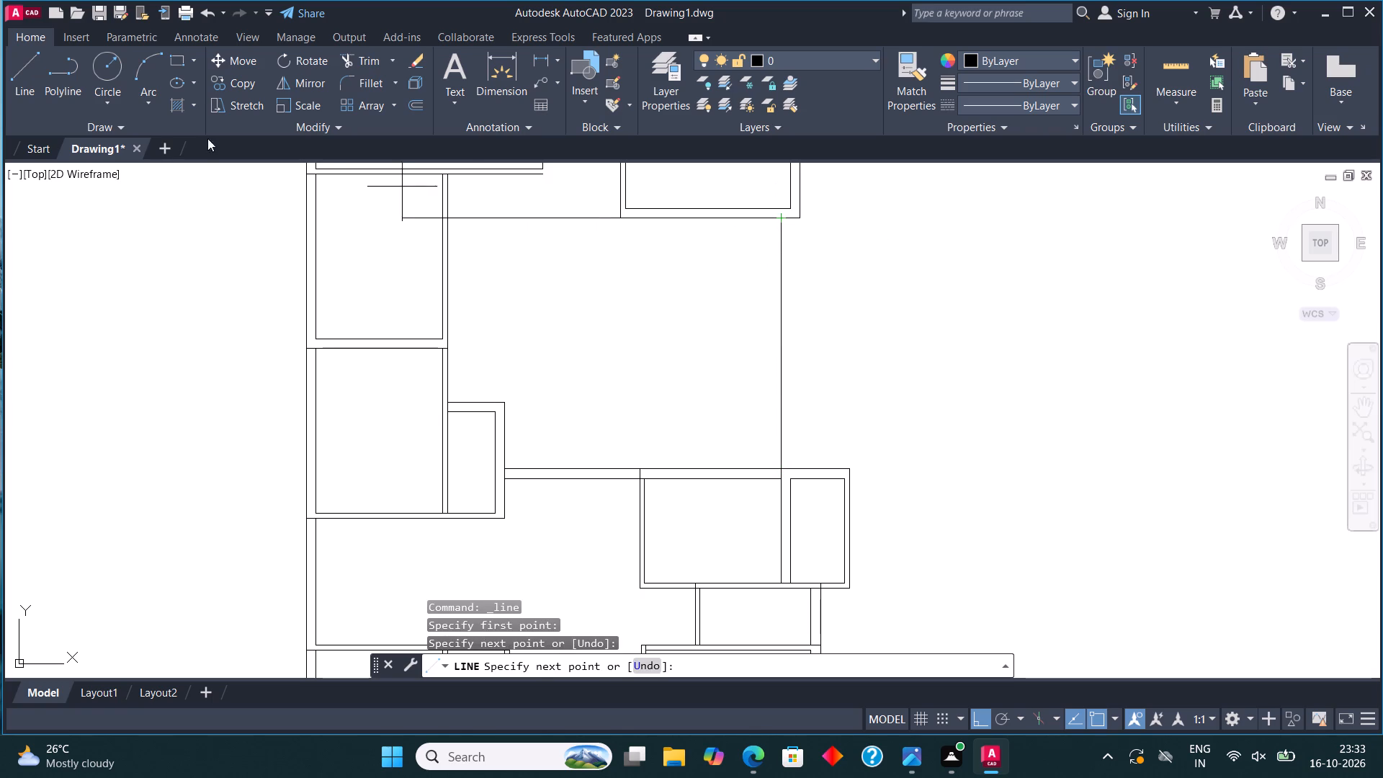
pyautogui.click(30, 72)
pyautogui.click(795, 480)
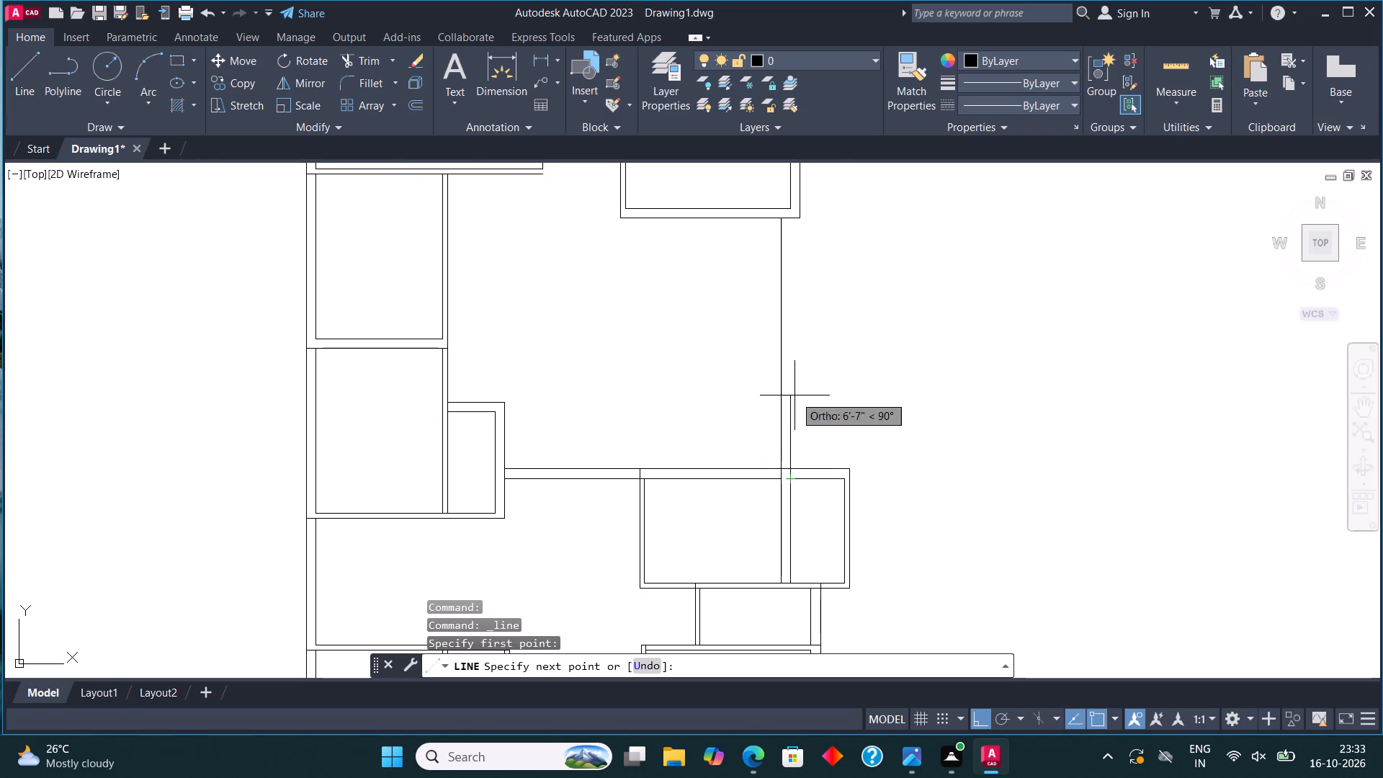
pyautogui.click(791, 222)
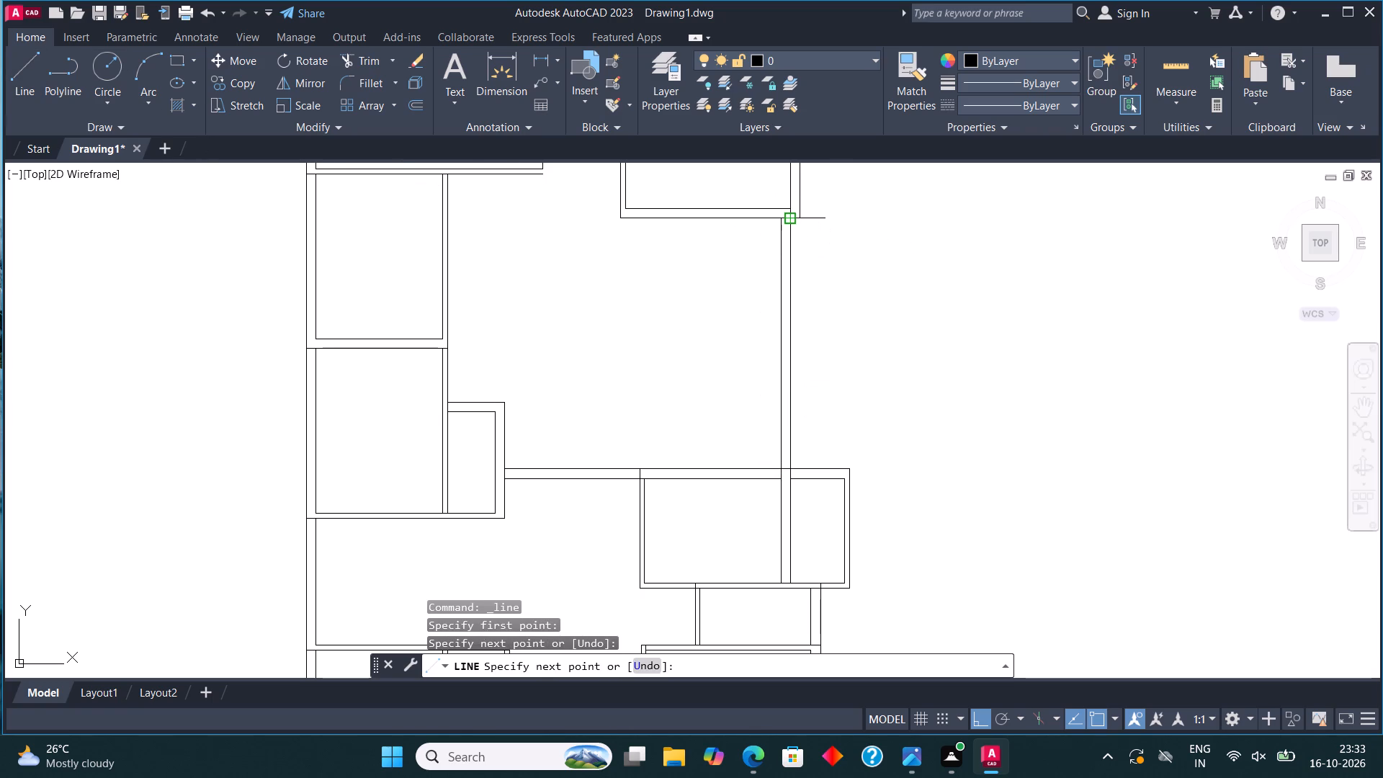
pyautogui.press('Escape')
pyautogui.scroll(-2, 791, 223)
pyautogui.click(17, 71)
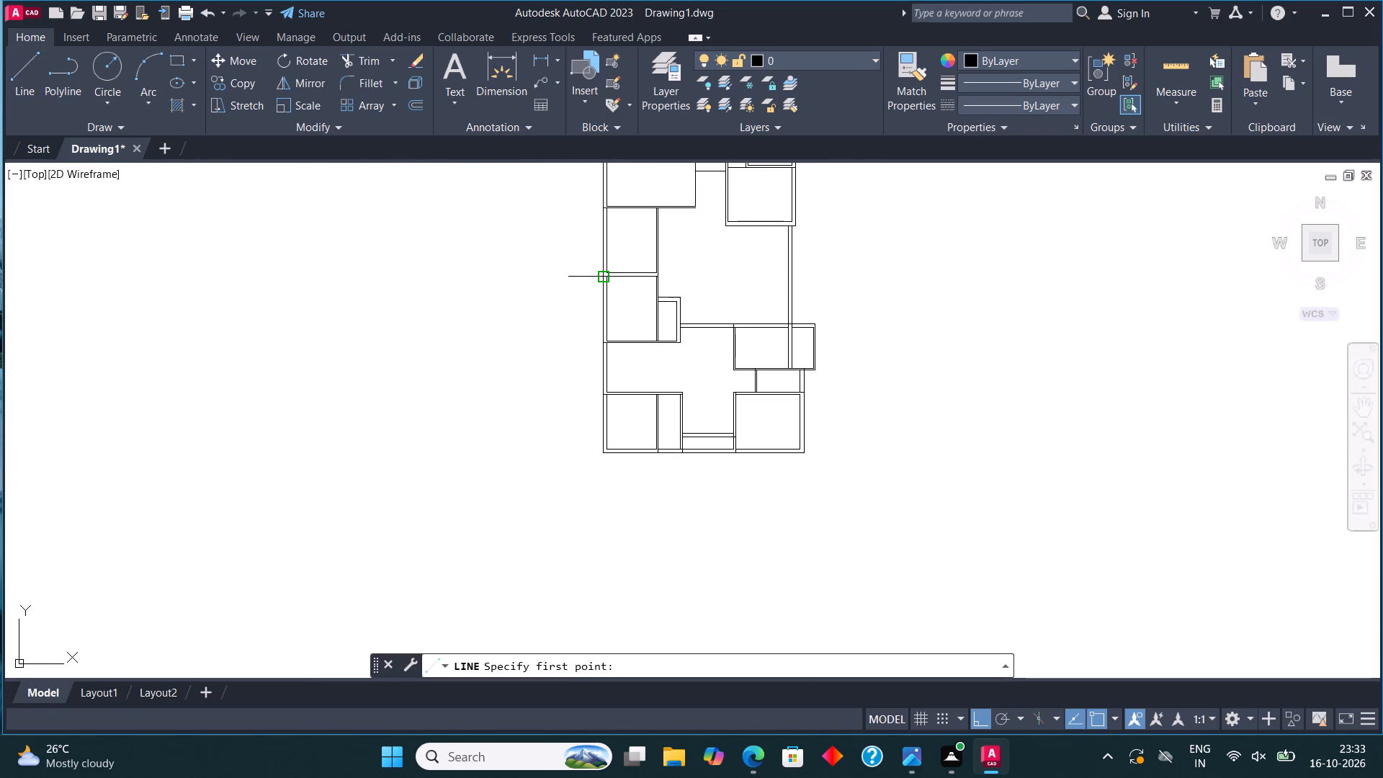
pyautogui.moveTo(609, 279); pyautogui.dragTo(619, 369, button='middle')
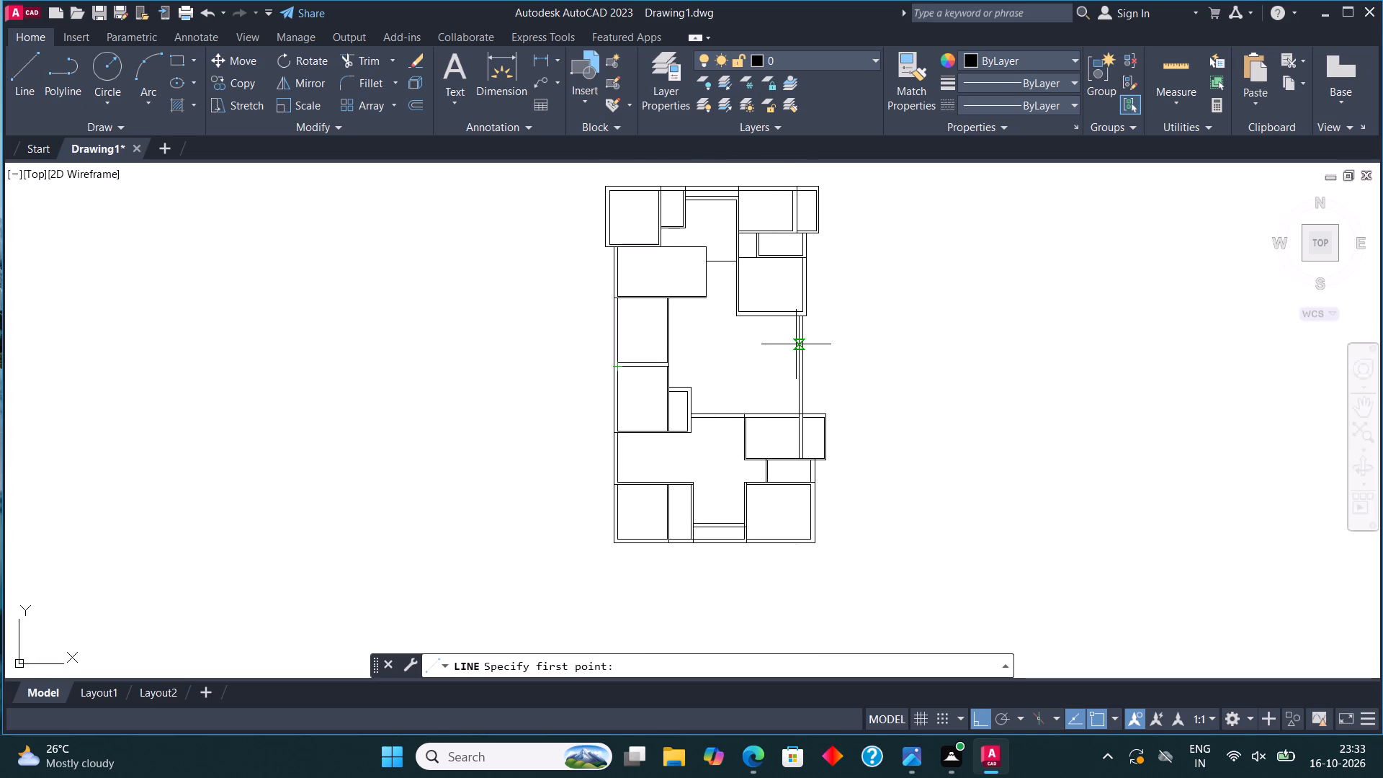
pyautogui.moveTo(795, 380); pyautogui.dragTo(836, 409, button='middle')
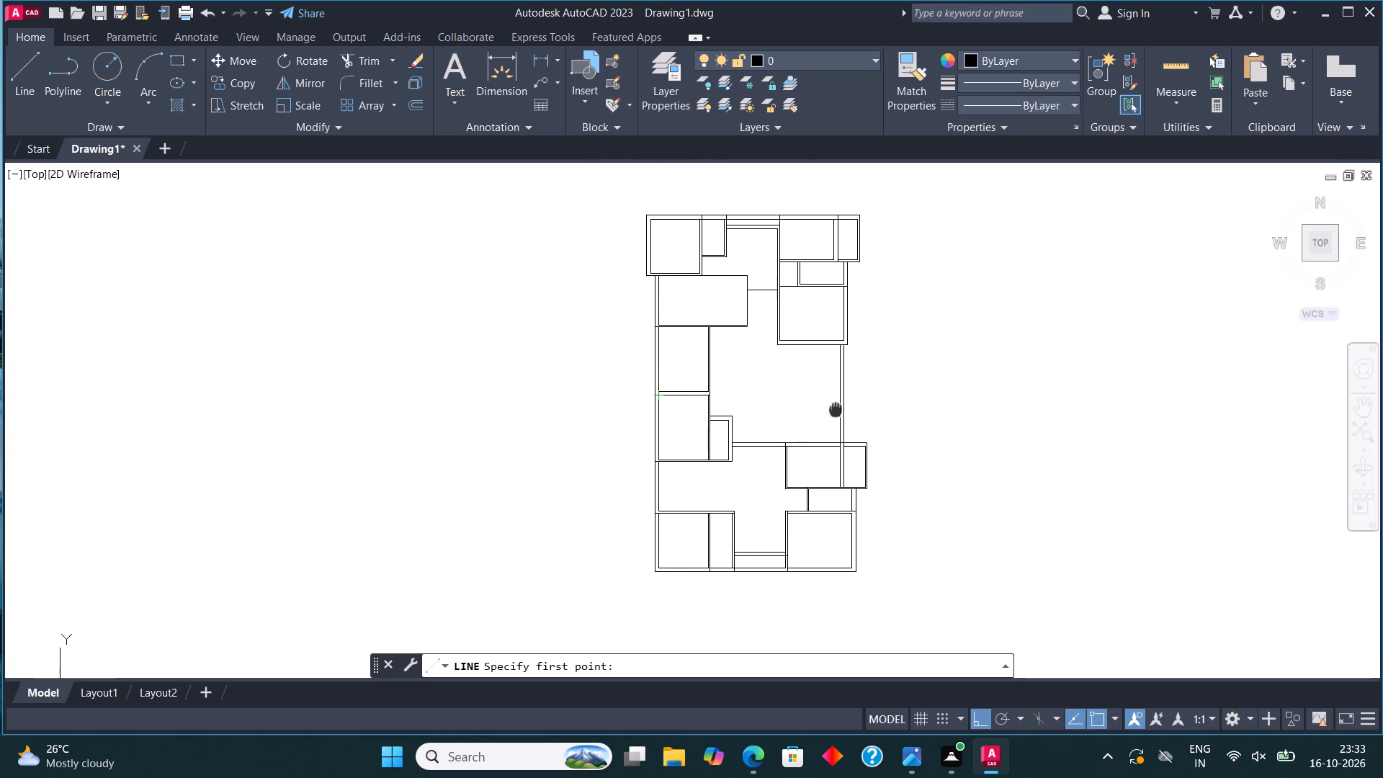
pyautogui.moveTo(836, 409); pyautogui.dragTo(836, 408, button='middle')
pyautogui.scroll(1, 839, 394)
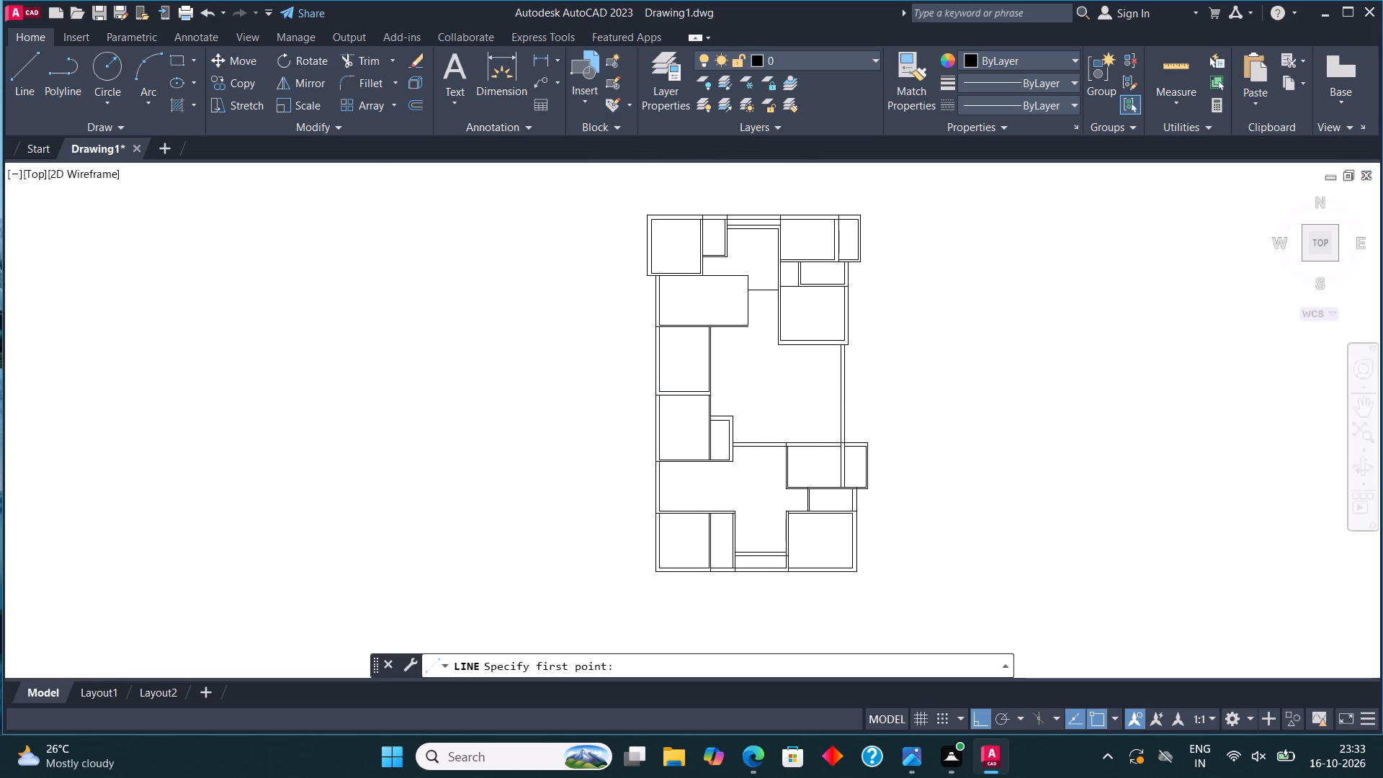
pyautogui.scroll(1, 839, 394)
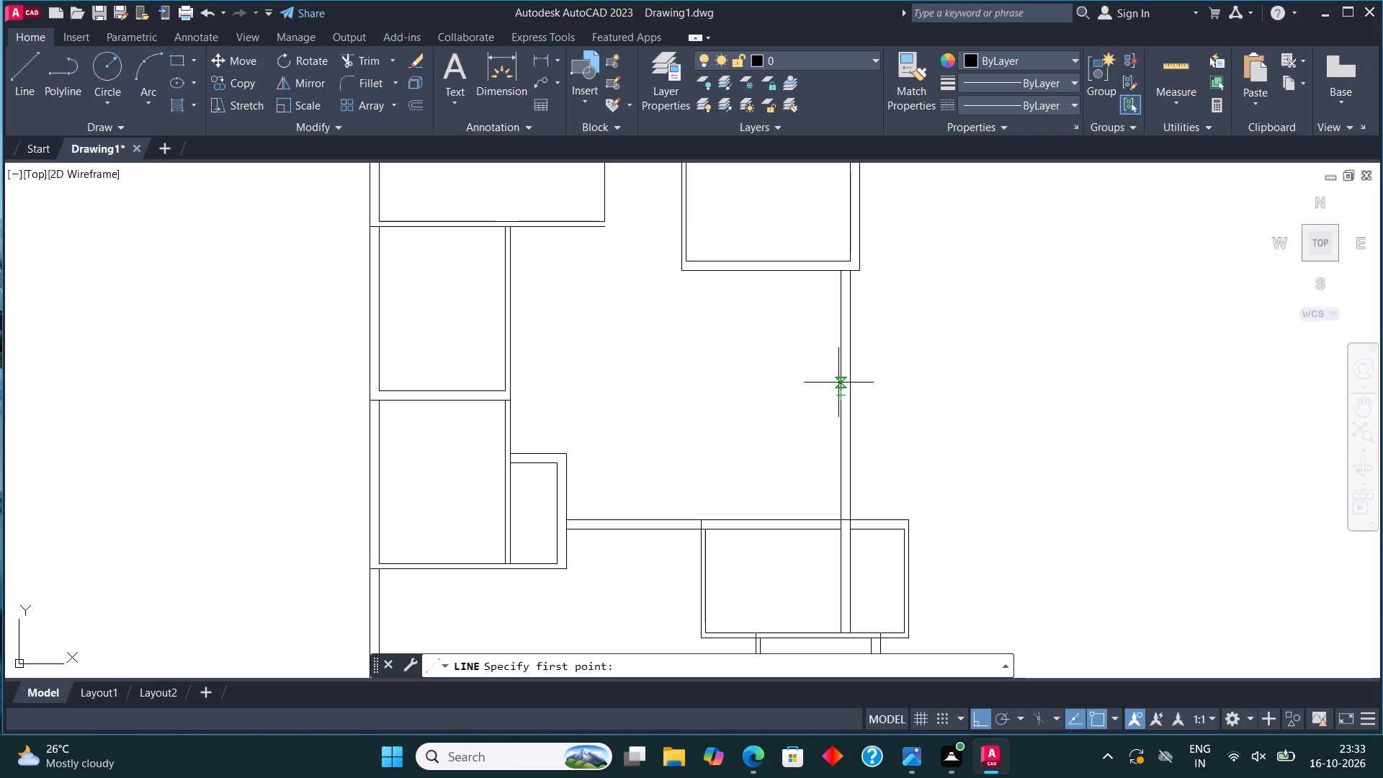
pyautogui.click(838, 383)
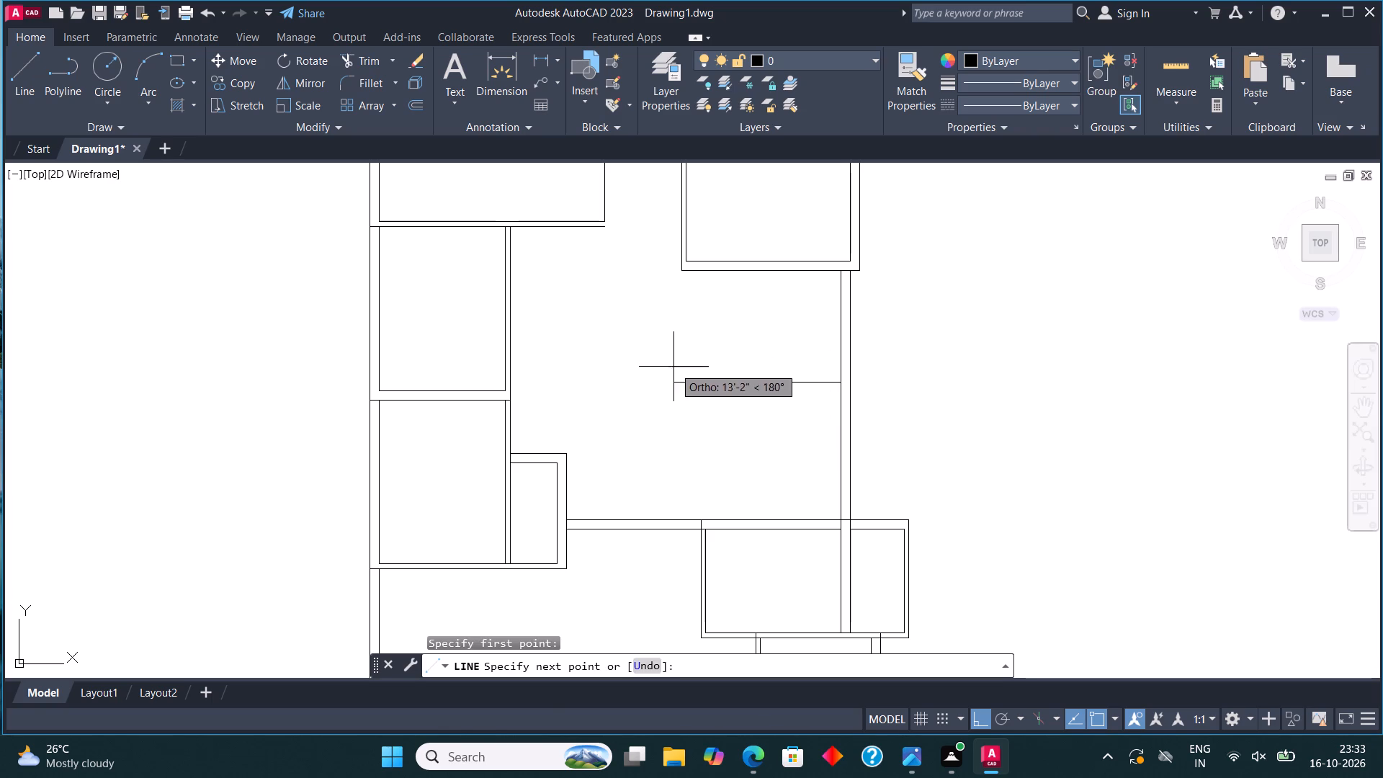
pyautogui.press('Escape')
# Draw a horizontal line left from the new vertical wall's midpoint until it aligns with the upper room's outer left face.
pyautogui.click(26, 65)
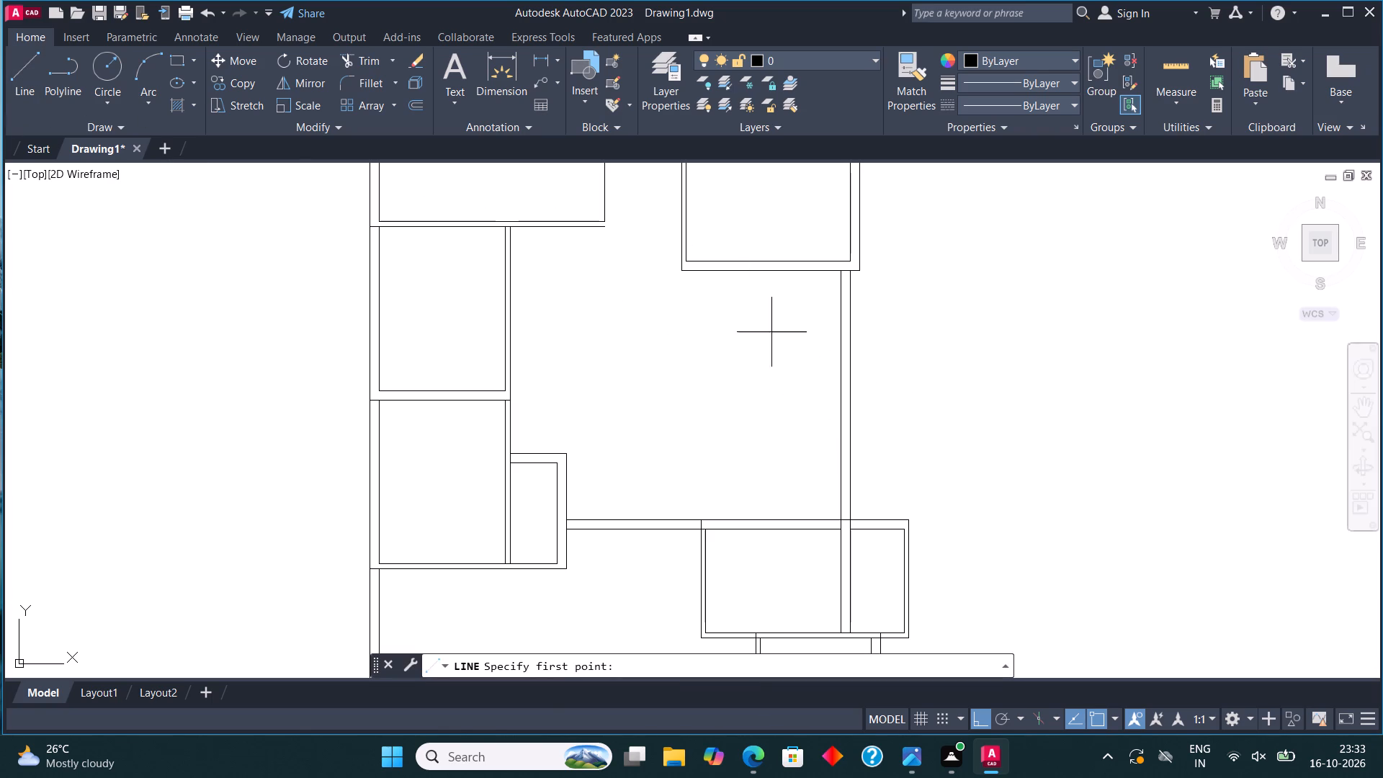
pyautogui.click(833, 398)
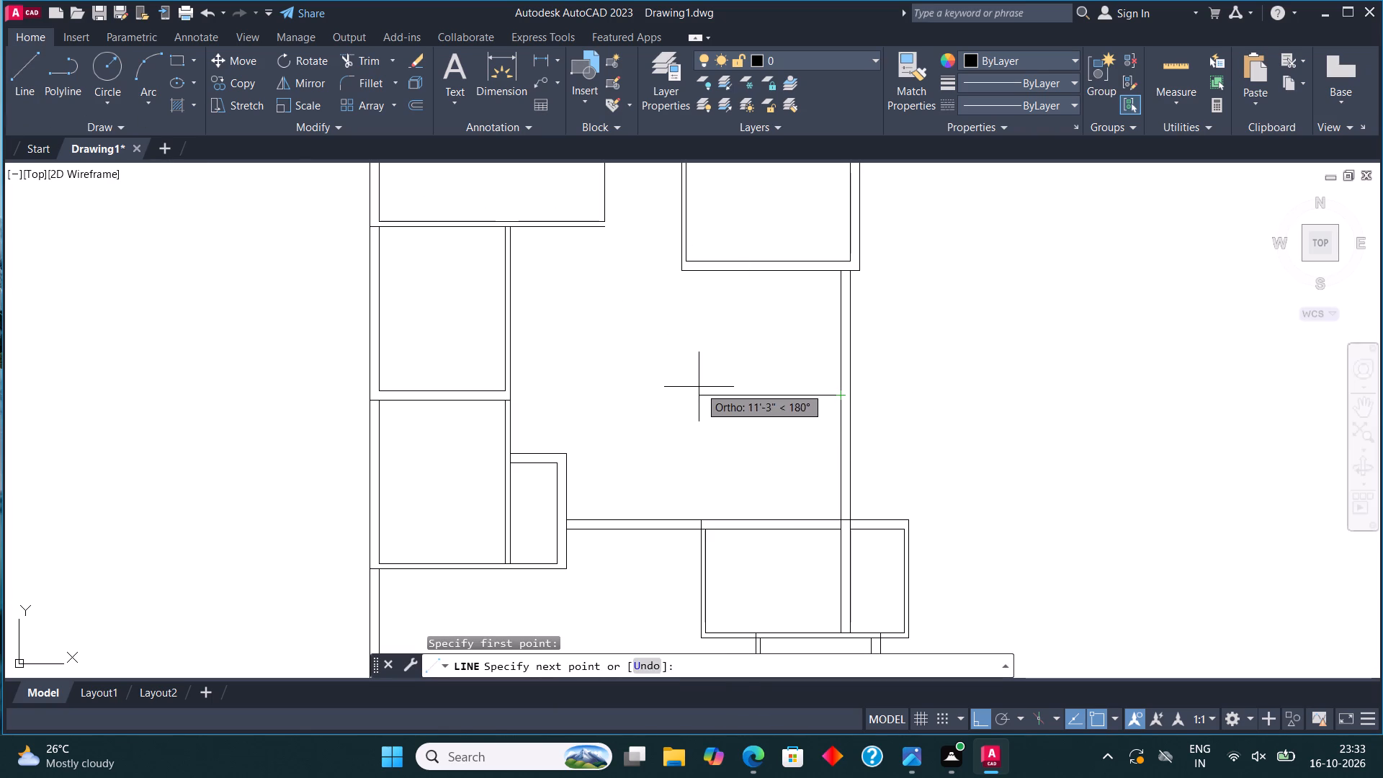
pyautogui.click(684, 345)
pyautogui.press('Escape')
# Offset the new horizontal line 9" downward to form the wall's second face.
pyautogui.click(749, 406)
pyautogui.click(734, 384)
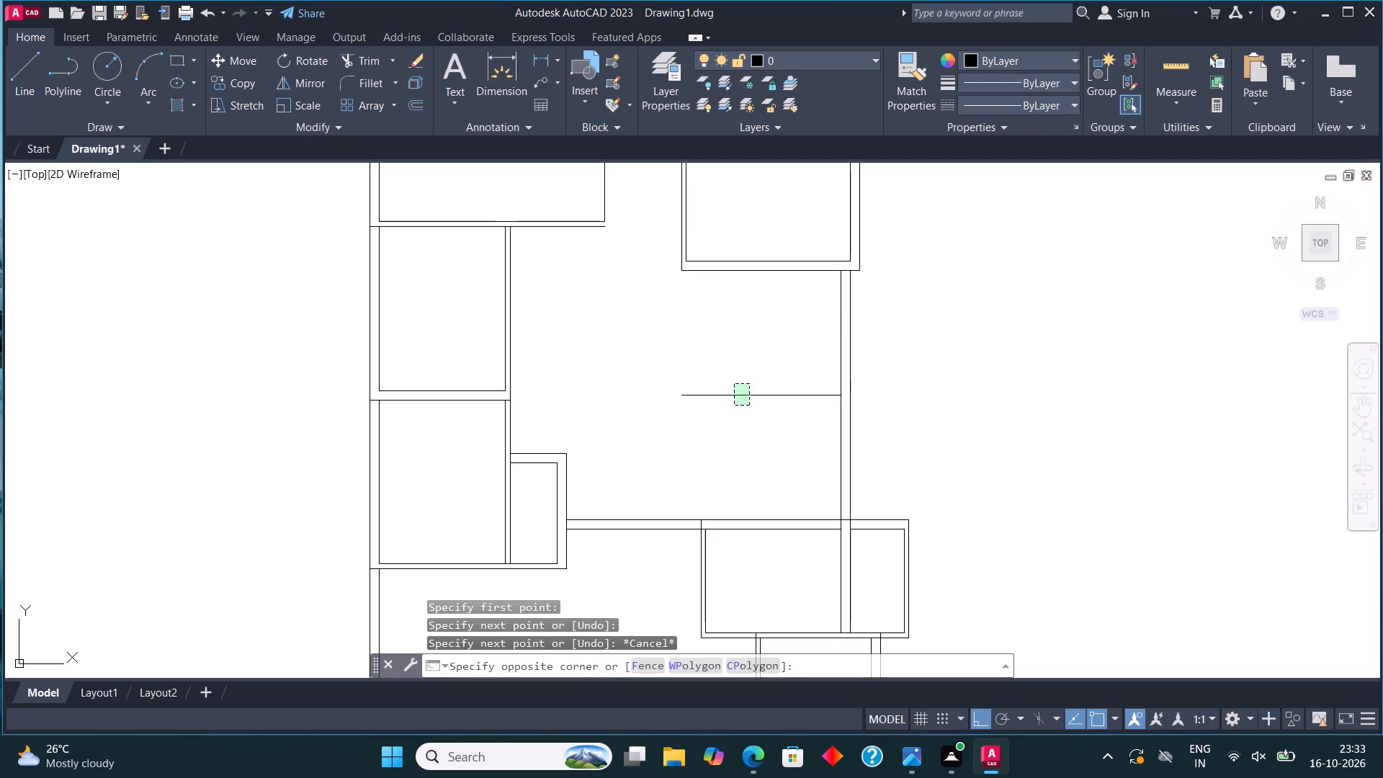
pyautogui.click(421, 104)
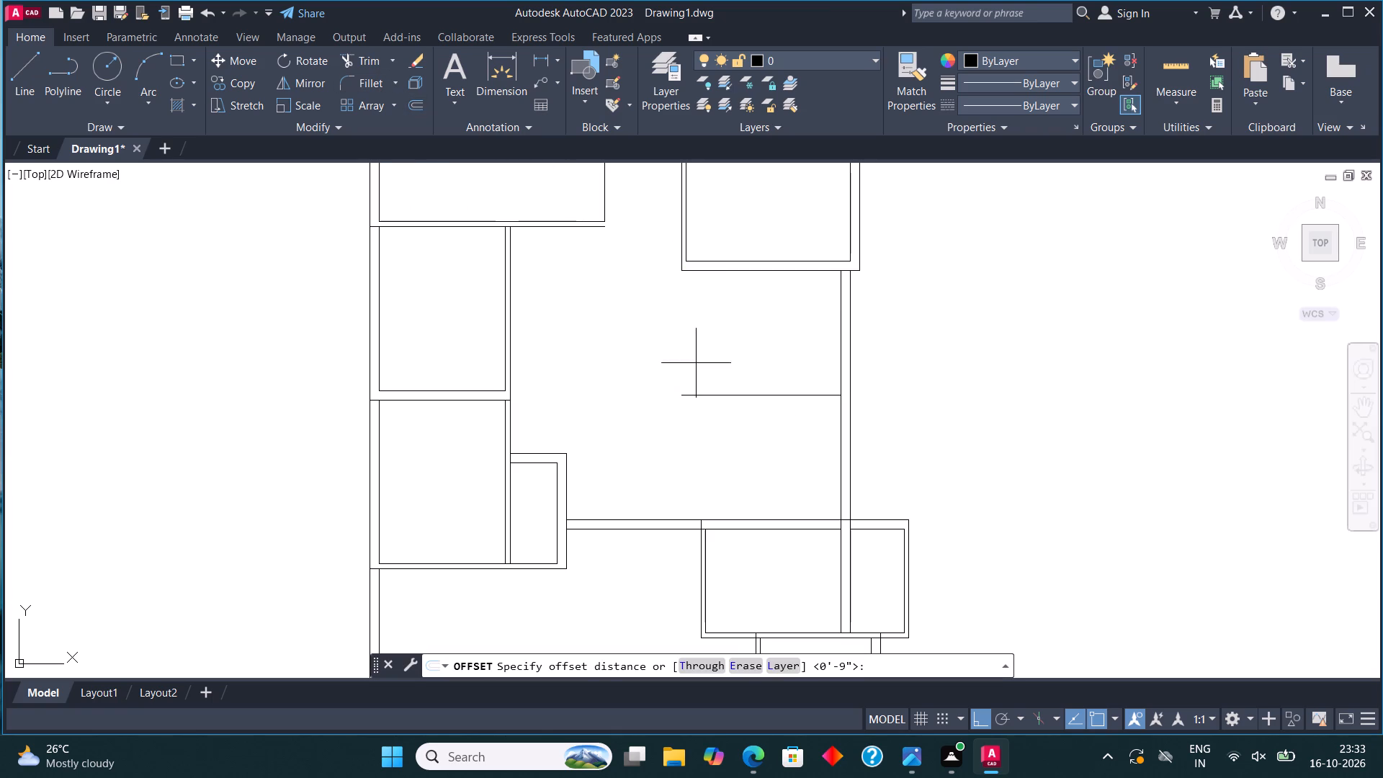
pyautogui.click(758, 397)
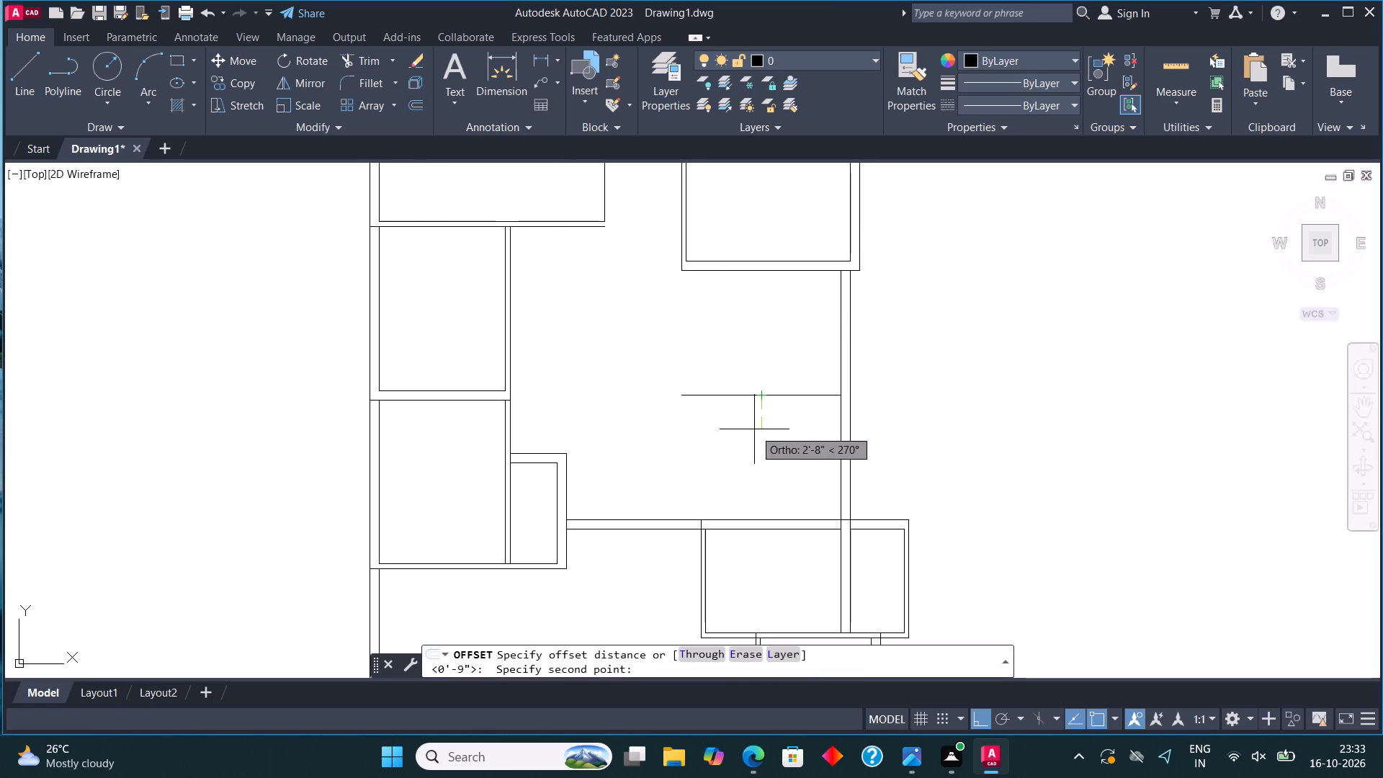
pyautogui.write('9"')
pyautogui.press('Return')
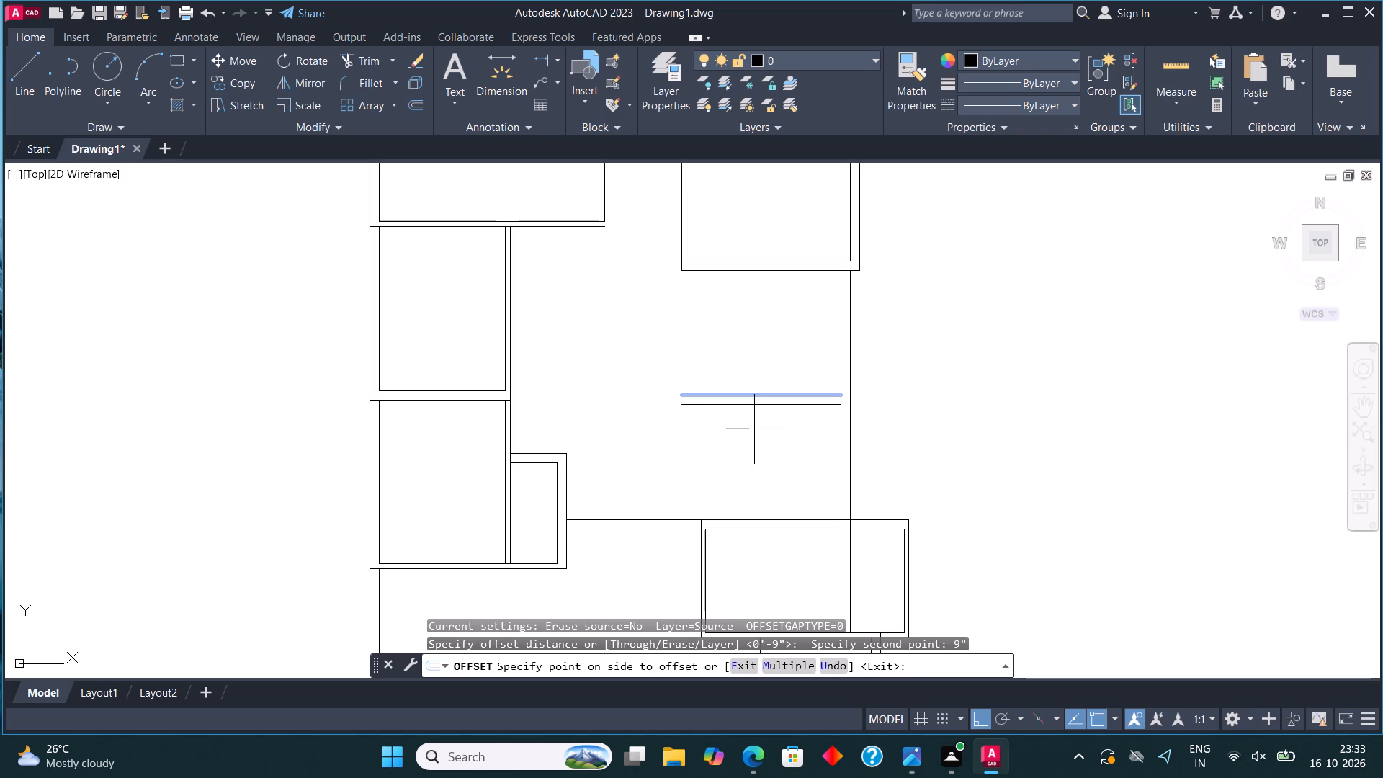
pyautogui.click(756, 443)
pyautogui.press('Escape')
# Close the left end of the new horizontal wall with a vertical line and trim the part extending above the wall.
pyautogui.click(24, 68)
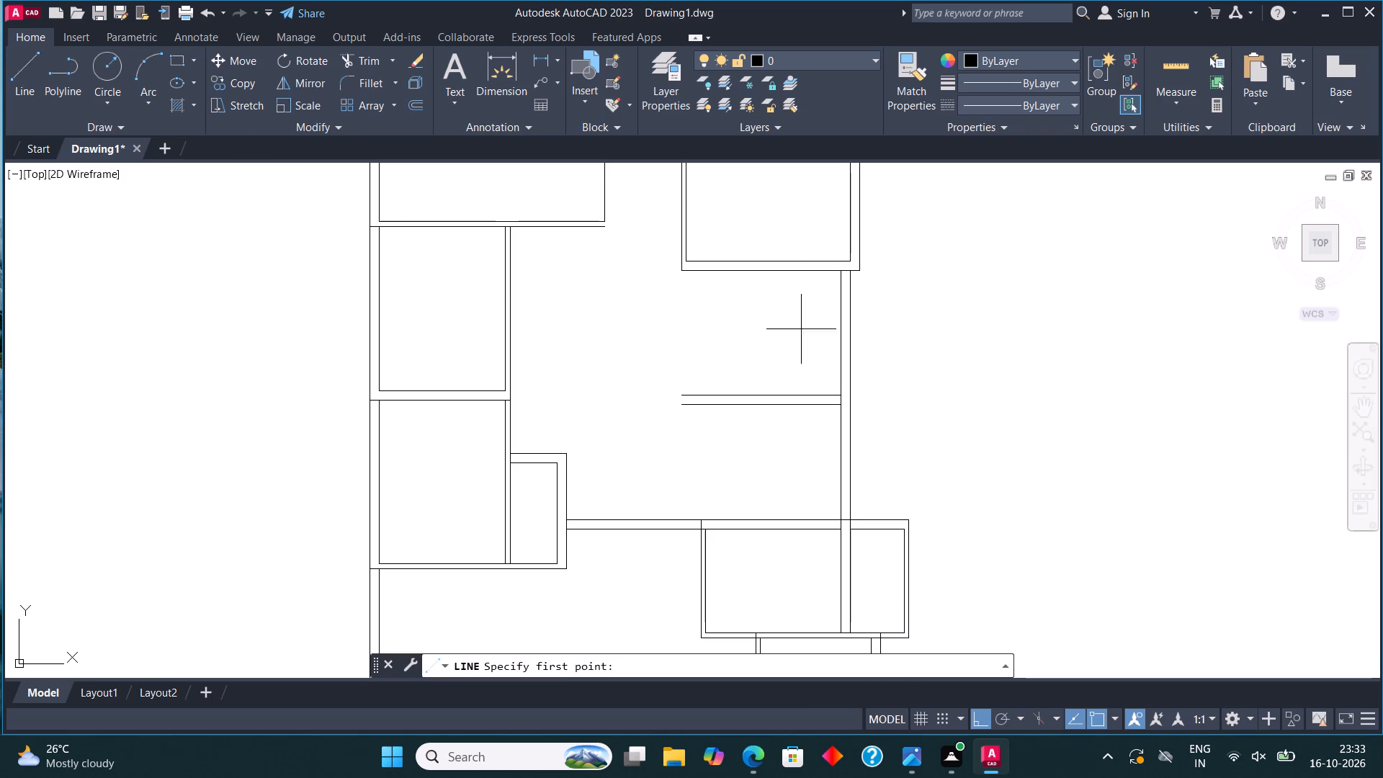
pyautogui.click(684, 403)
pyautogui.click(687, 381)
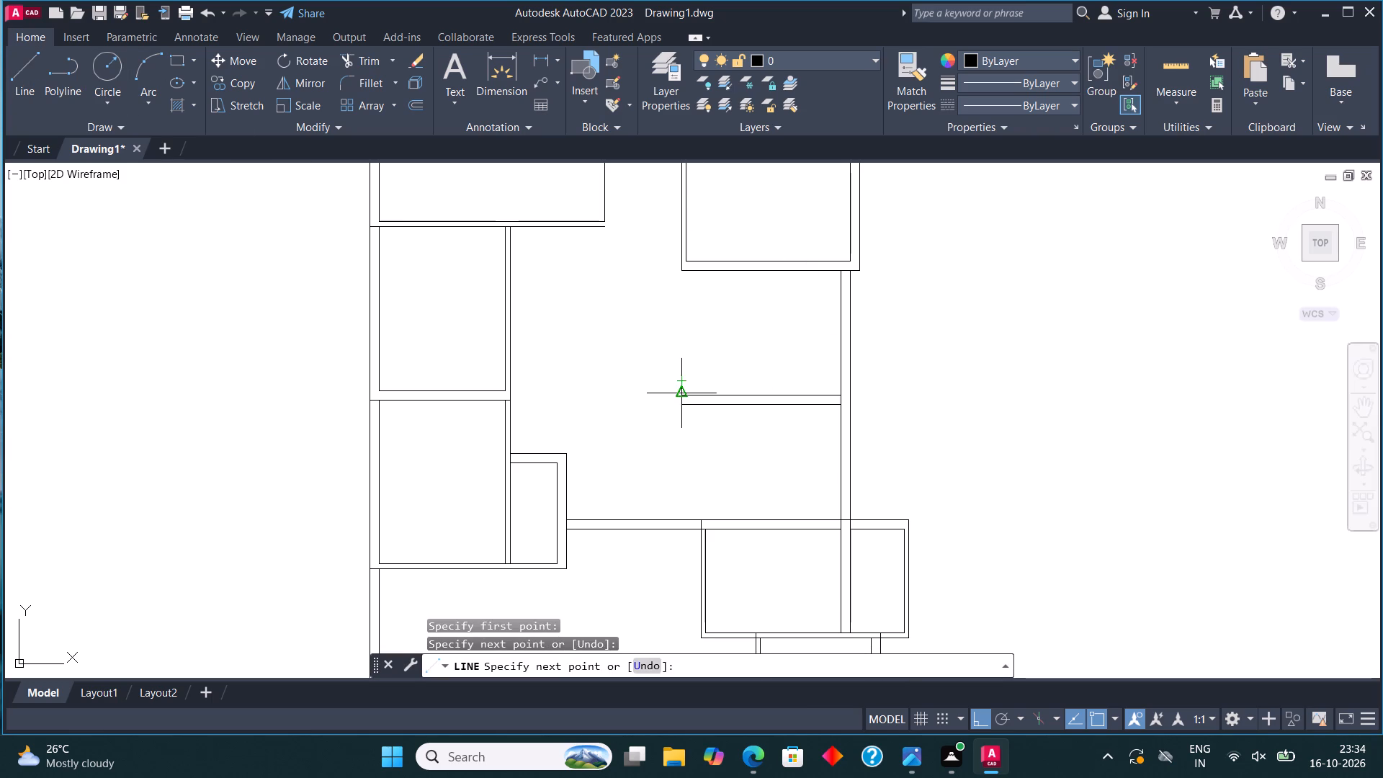
pyautogui.press('Escape')
pyautogui.click(370, 55)
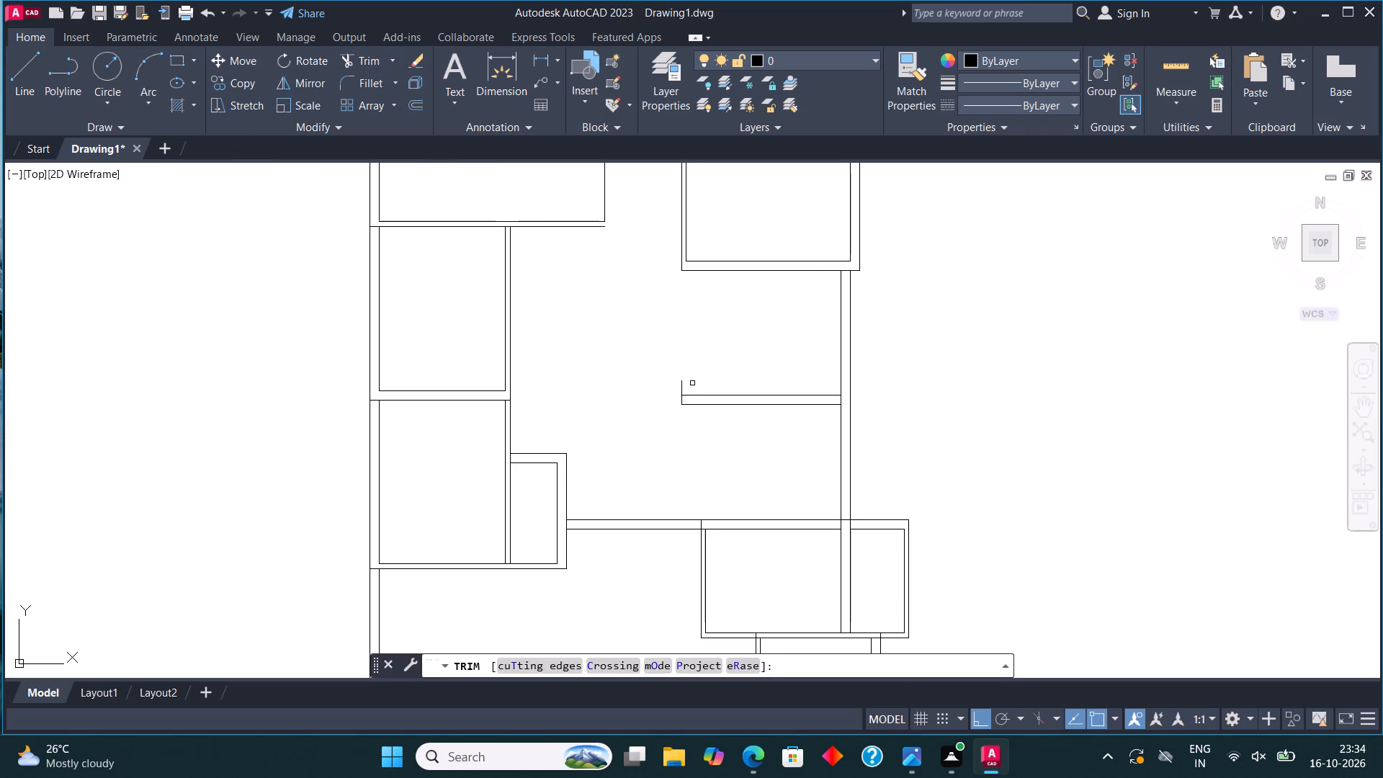
pyautogui.click(692, 383)
pyautogui.click(637, 385)
pyautogui.press('Escape')
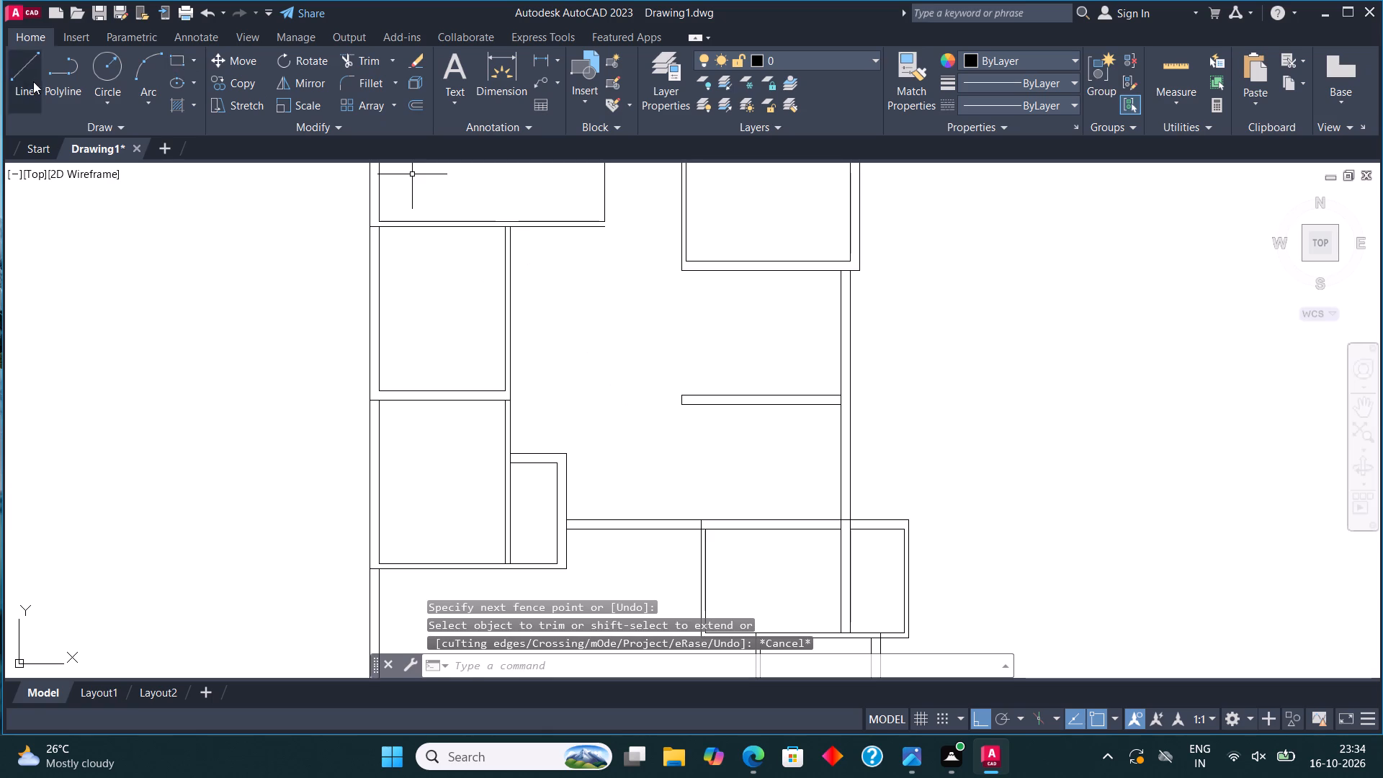
# Draw a line 5' left along the lower-right room's top wall, continue it farther left, and carry it up to the horizontal partition's underside.
pyautogui.click(12, 79)
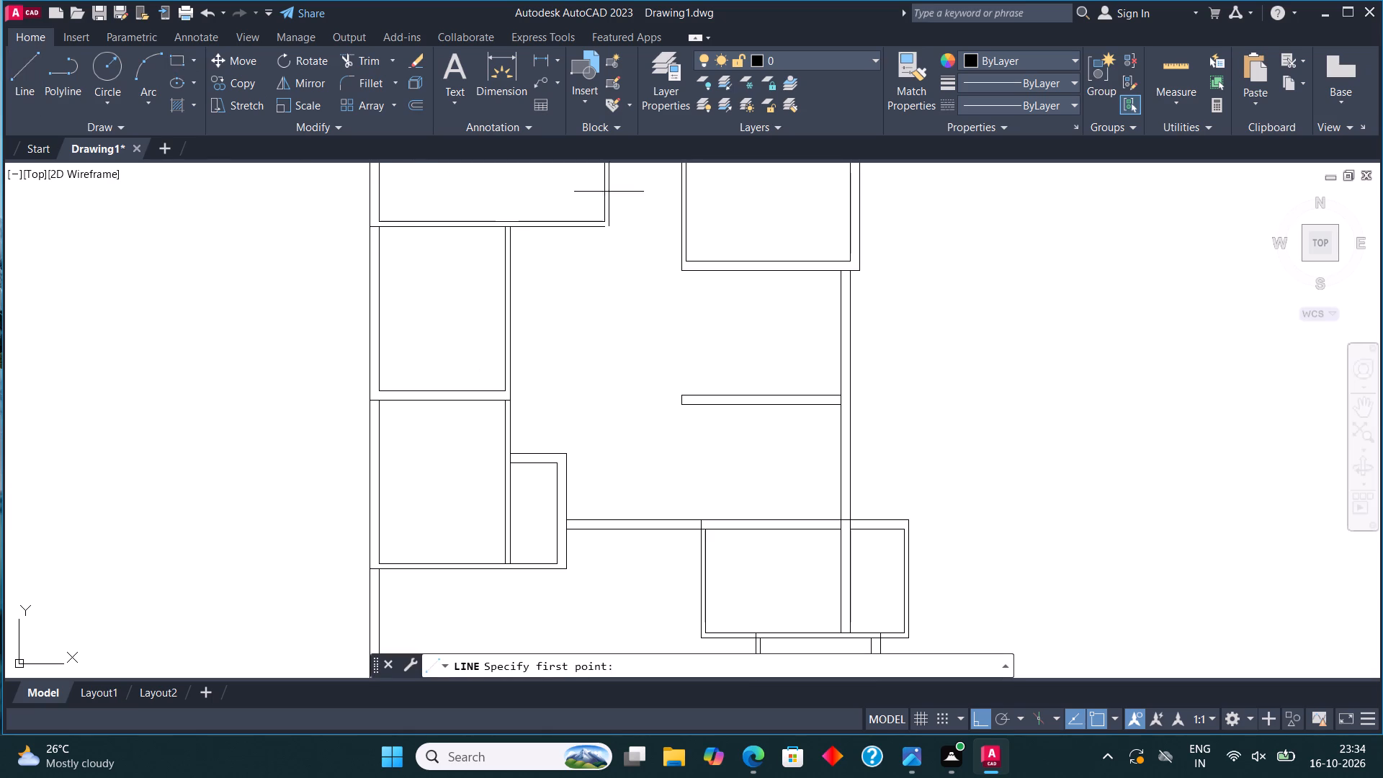
pyautogui.click(838, 517)
pyautogui.write("5'")
pyautogui.press('Return')
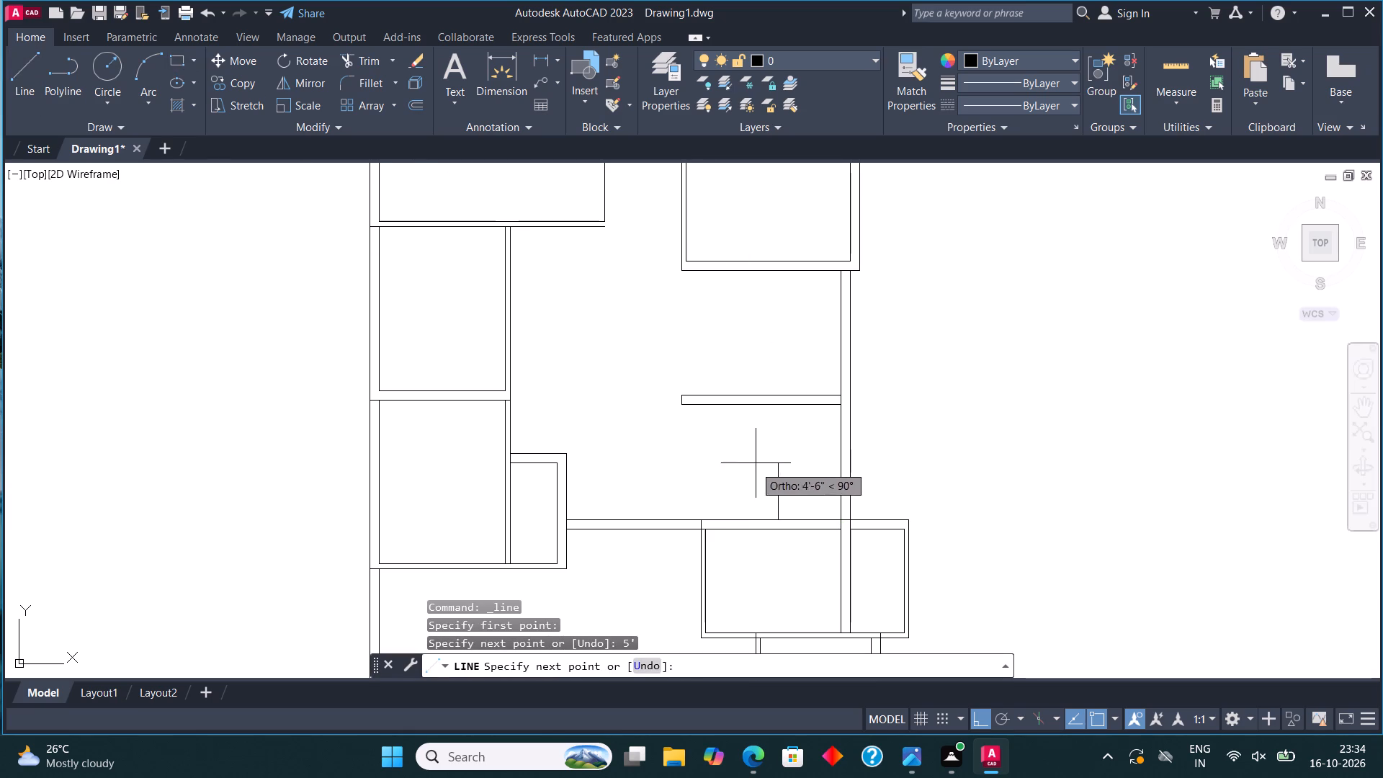
pyautogui.click(748, 517)
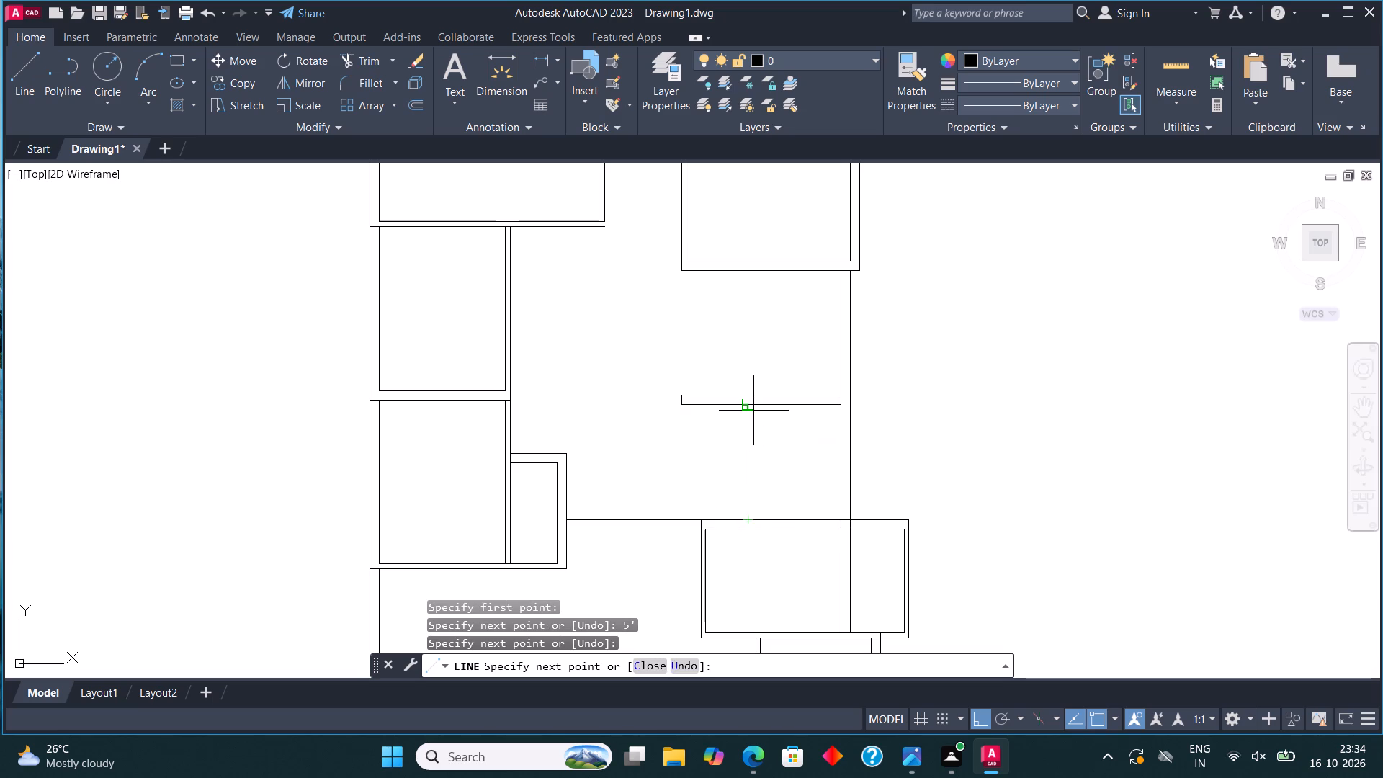
pyautogui.click(753, 411)
pyautogui.press('Escape')
# Offset the new vertical line below the partition 9" to the right to form the wall's second face.
pyautogui.click(760, 444)
pyautogui.click(738, 429)
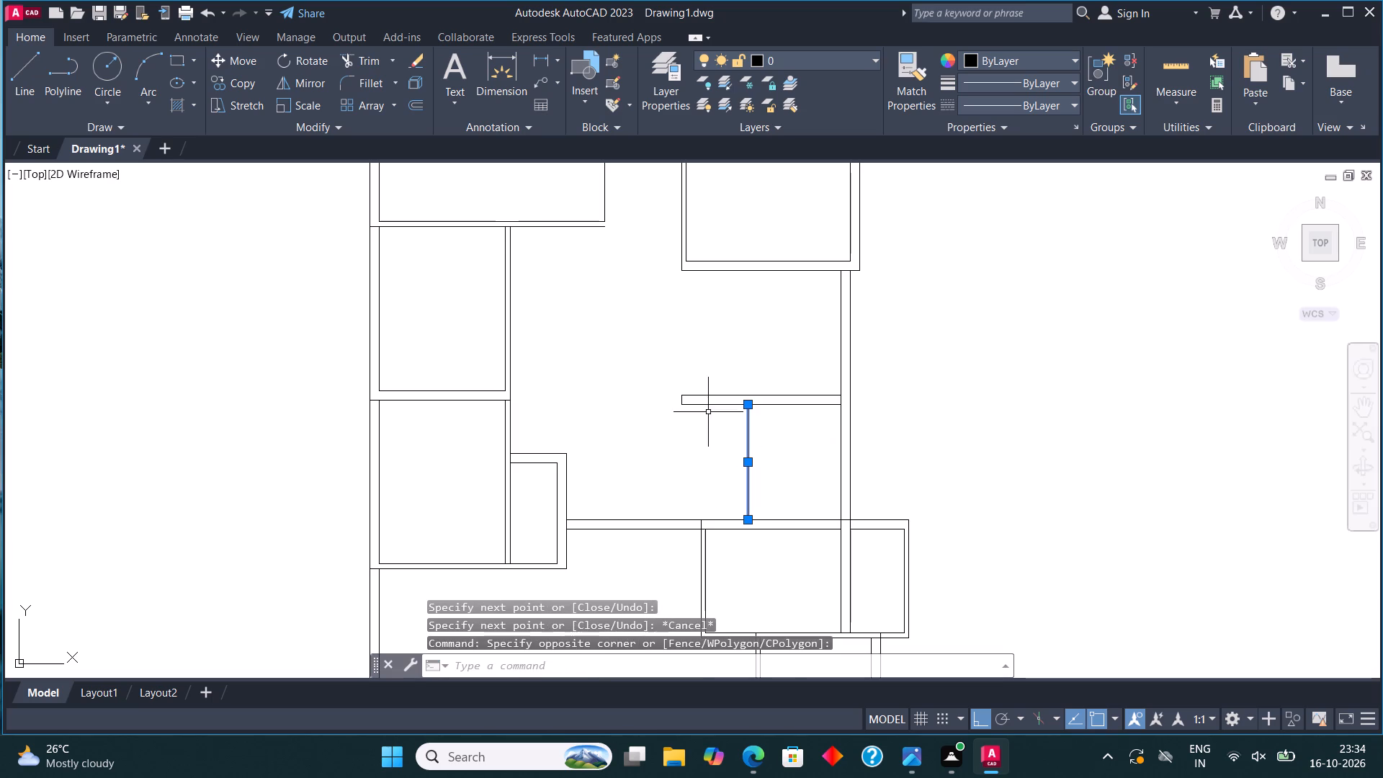
pyautogui.click(421, 98)
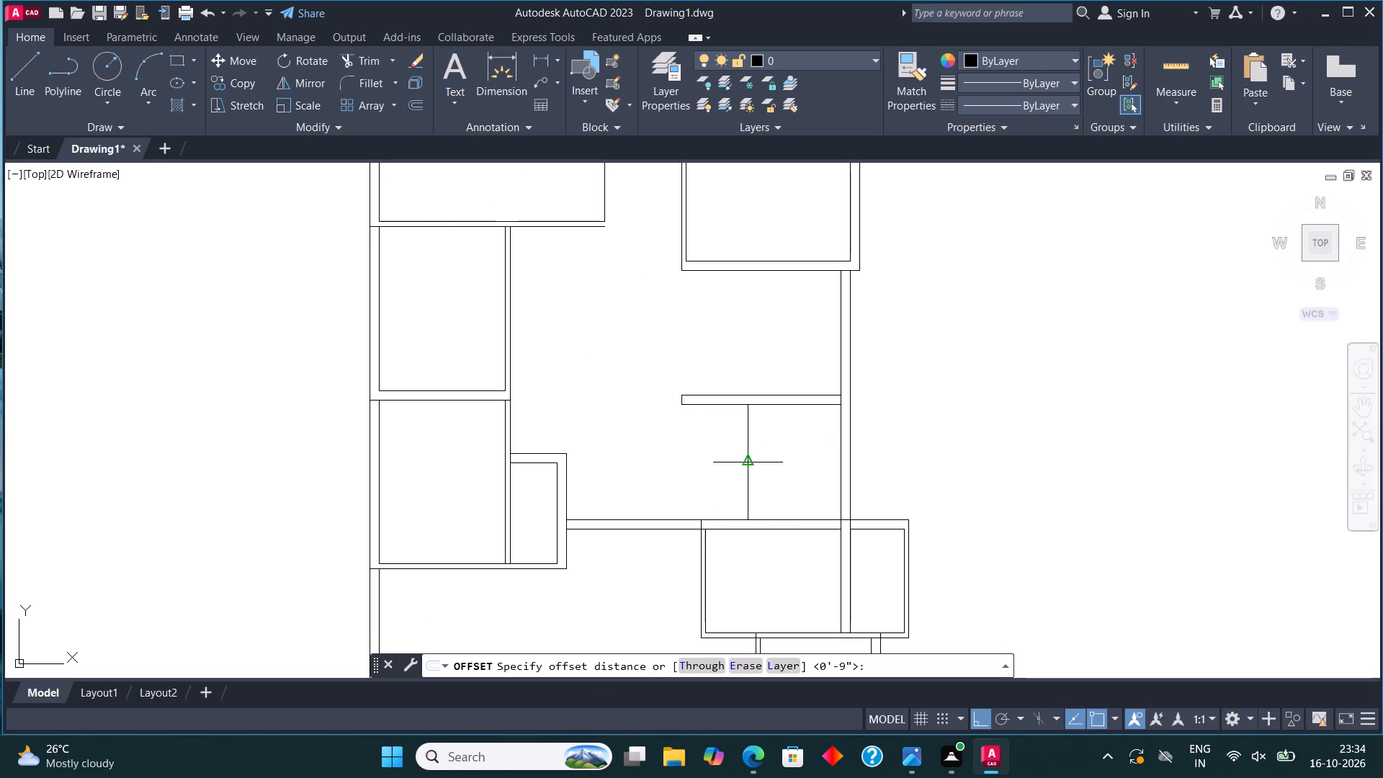
pyautogui.click(751, 462)
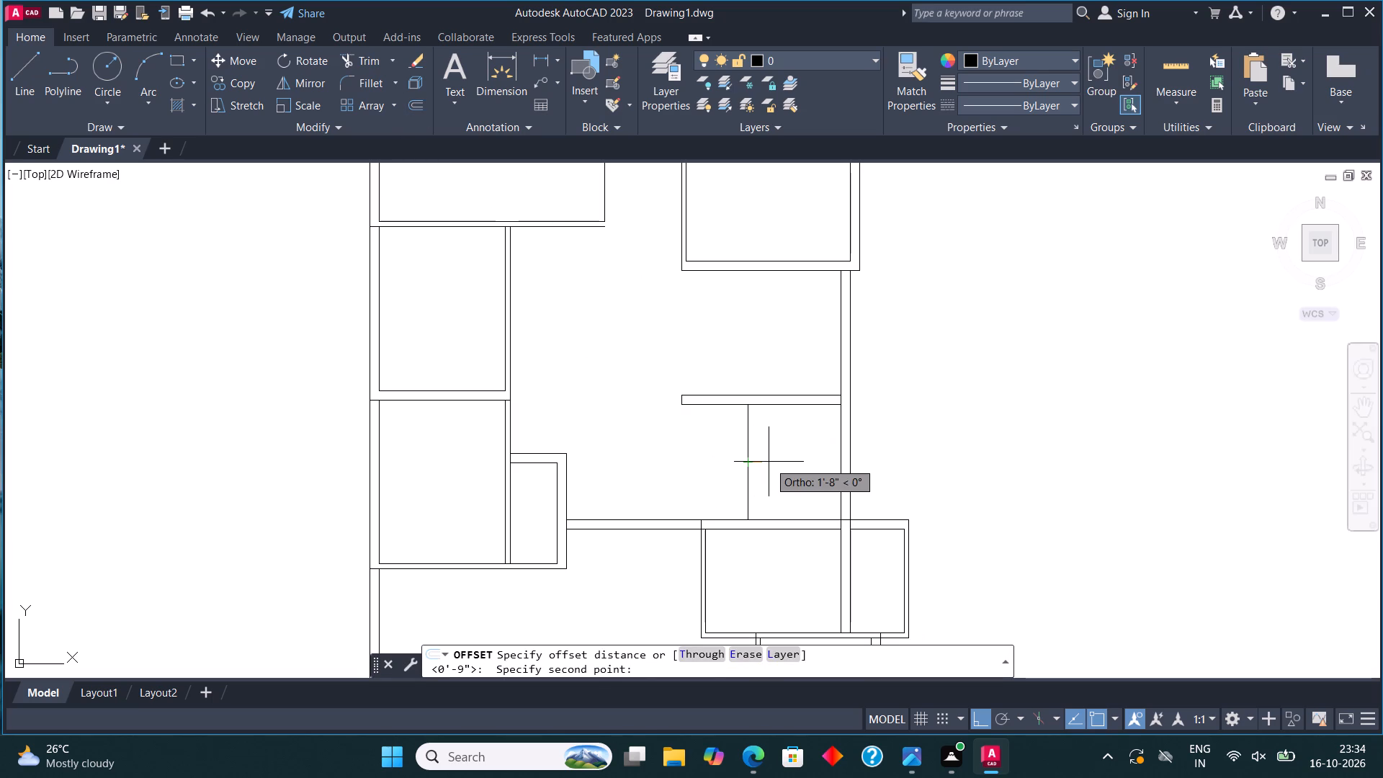
pyautogui.write('9"')
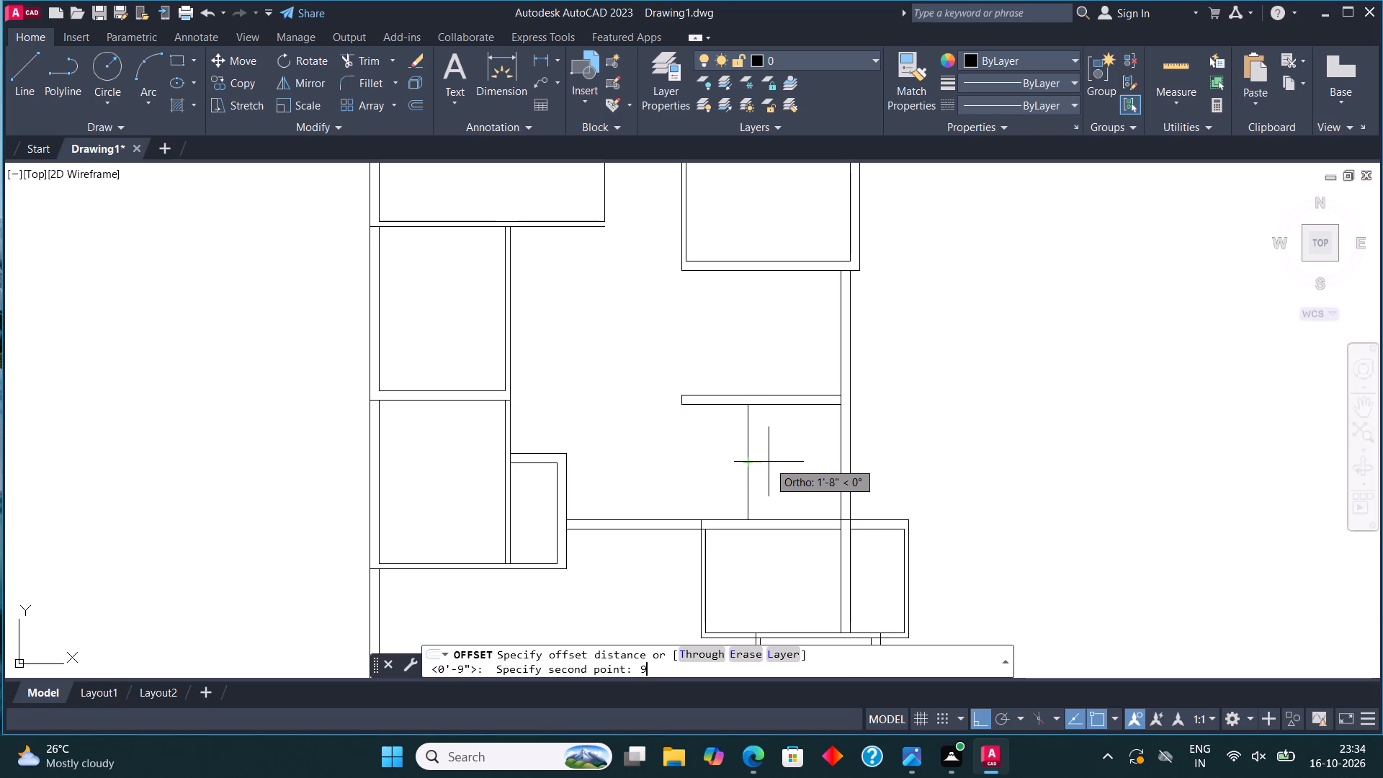
pyautogui.press('Return')
pyautogui.click(769, 462)
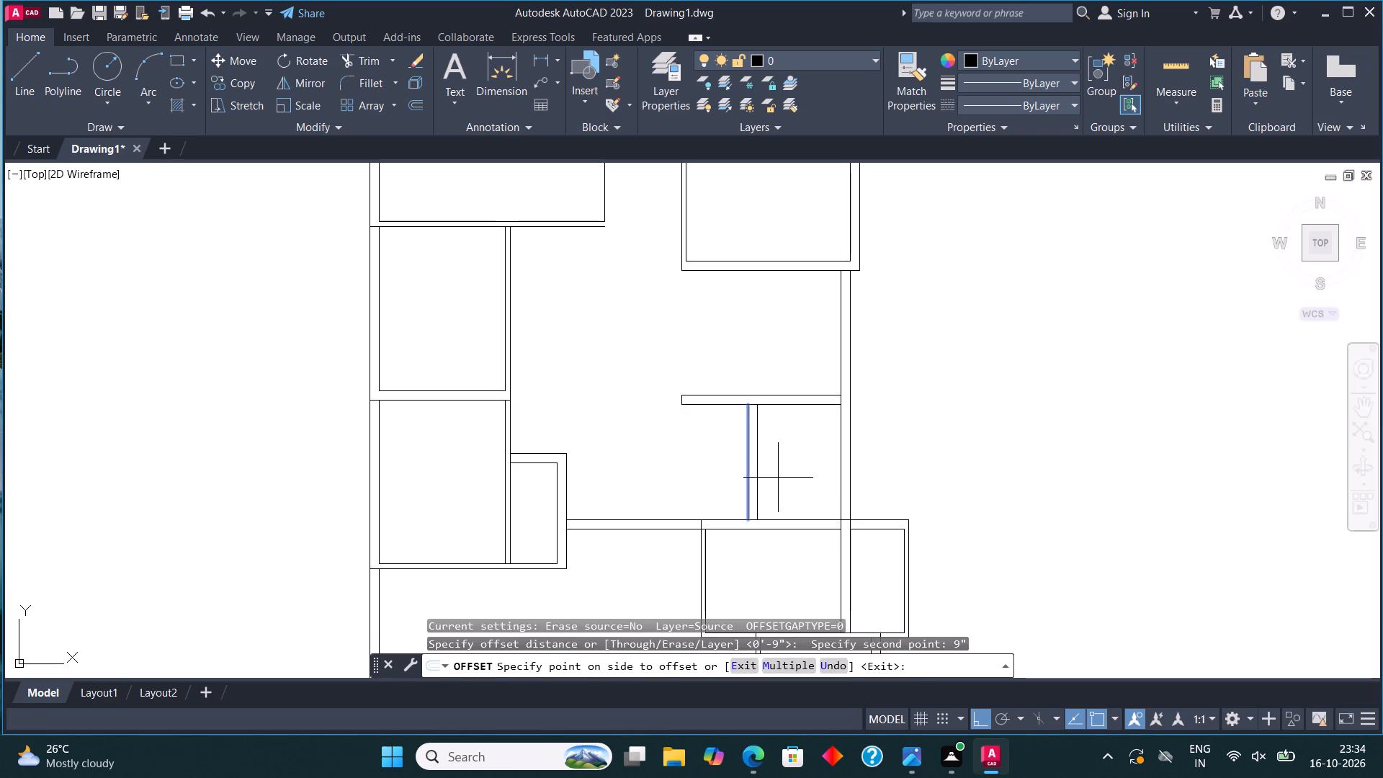
pyautogui.click(779, 479)
pyautogui.press('Escape')
# Draw two vertical lines extending the left-middle small room's right wall faces up to the large upper-left room's bottom wall.
pyautogui.scroll(-3, 795, 378)
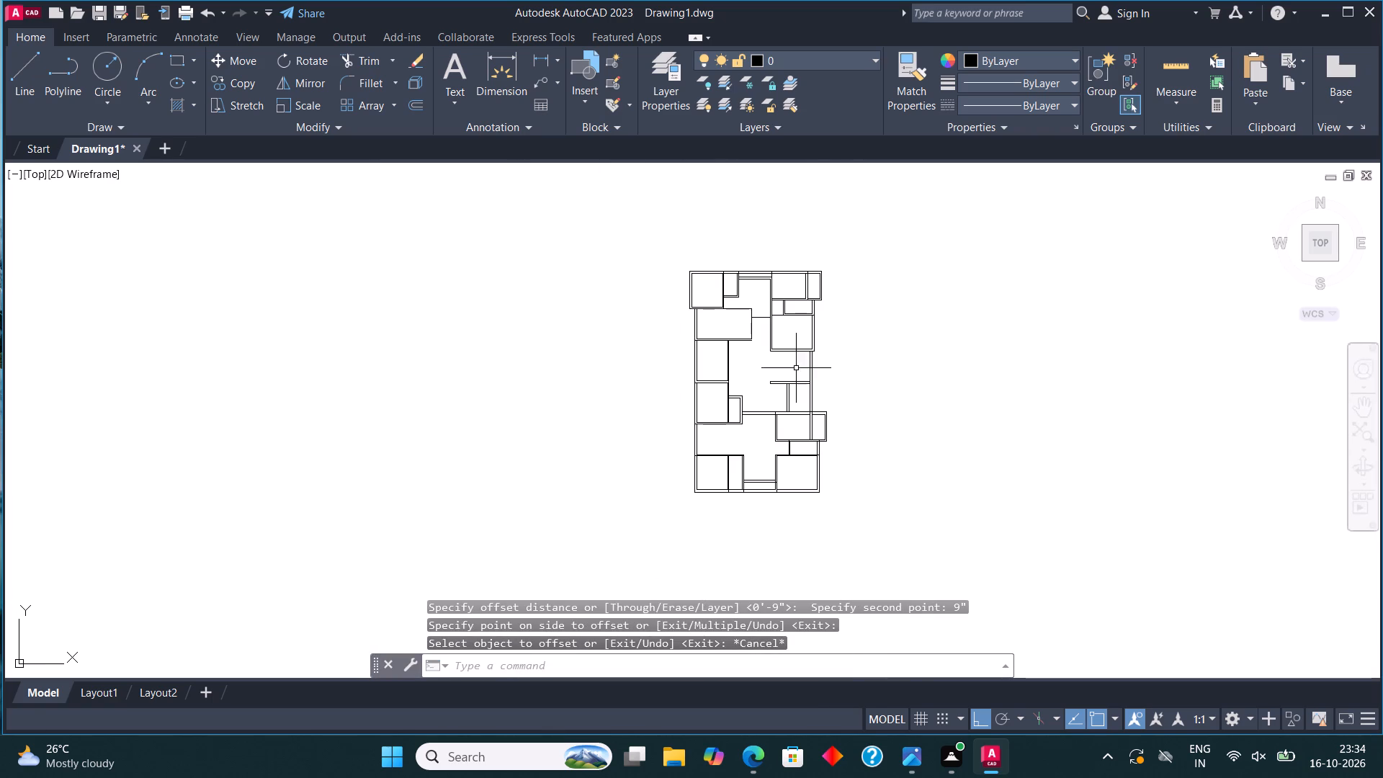
pyautogui.scroll(1, 760, 355)
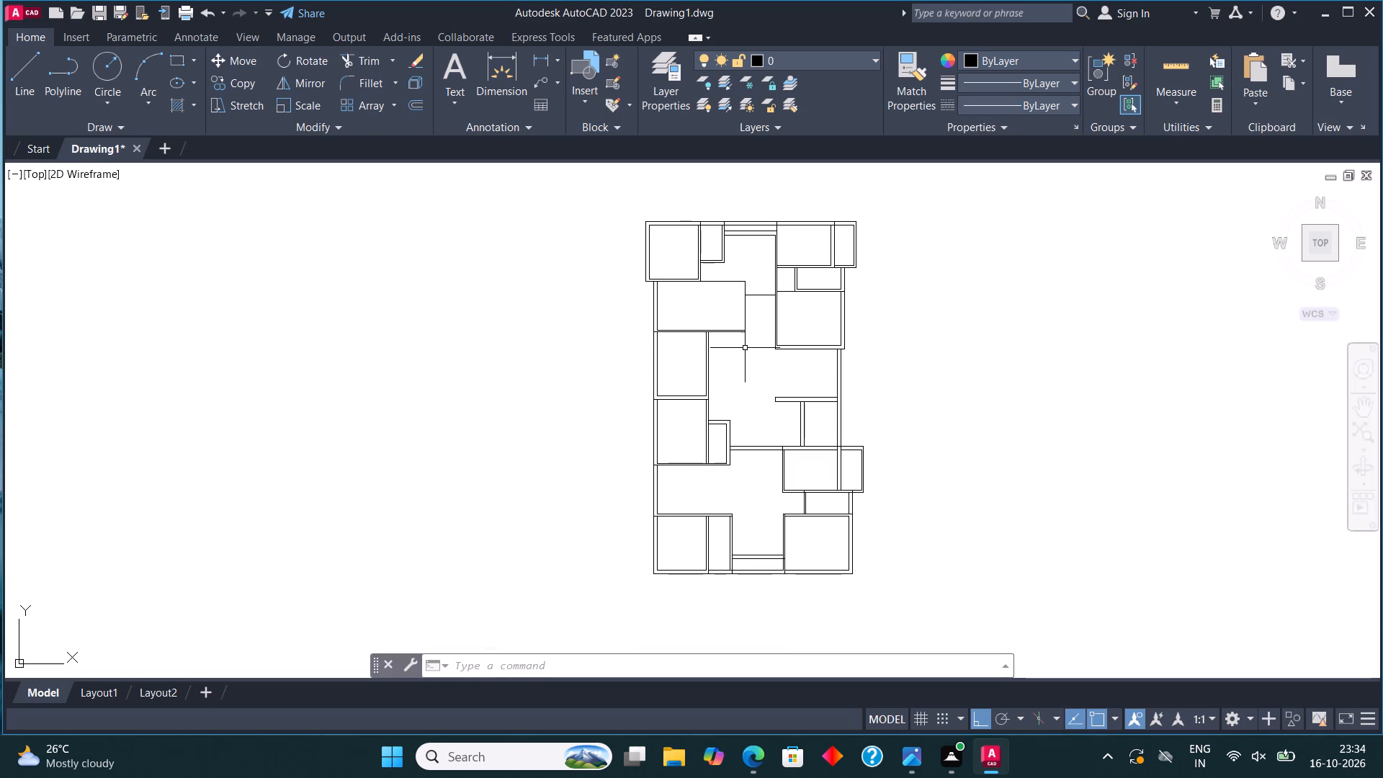
pyautogui.moveTo(750, 341); pyautogui.dragTo(721, 380, button='middle')
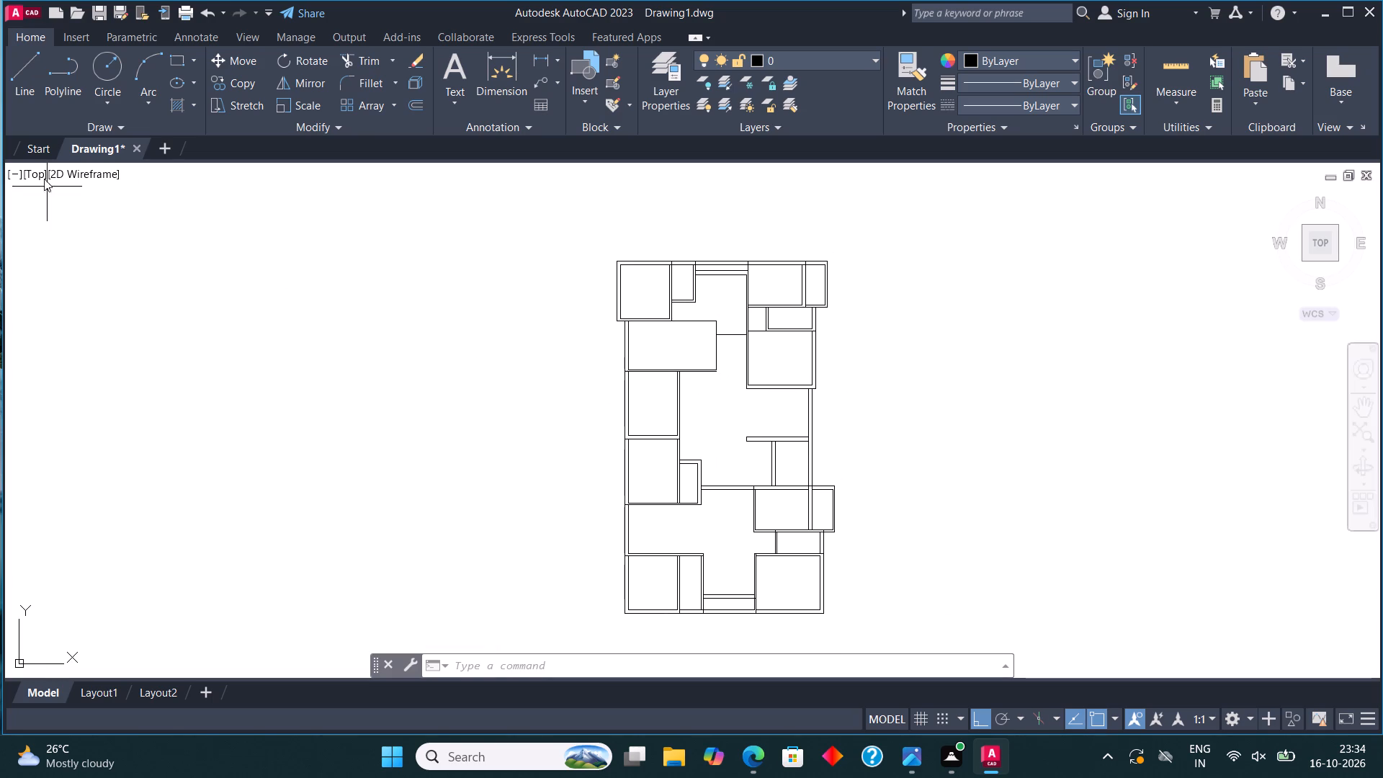
pyautogui.click(17, 58)
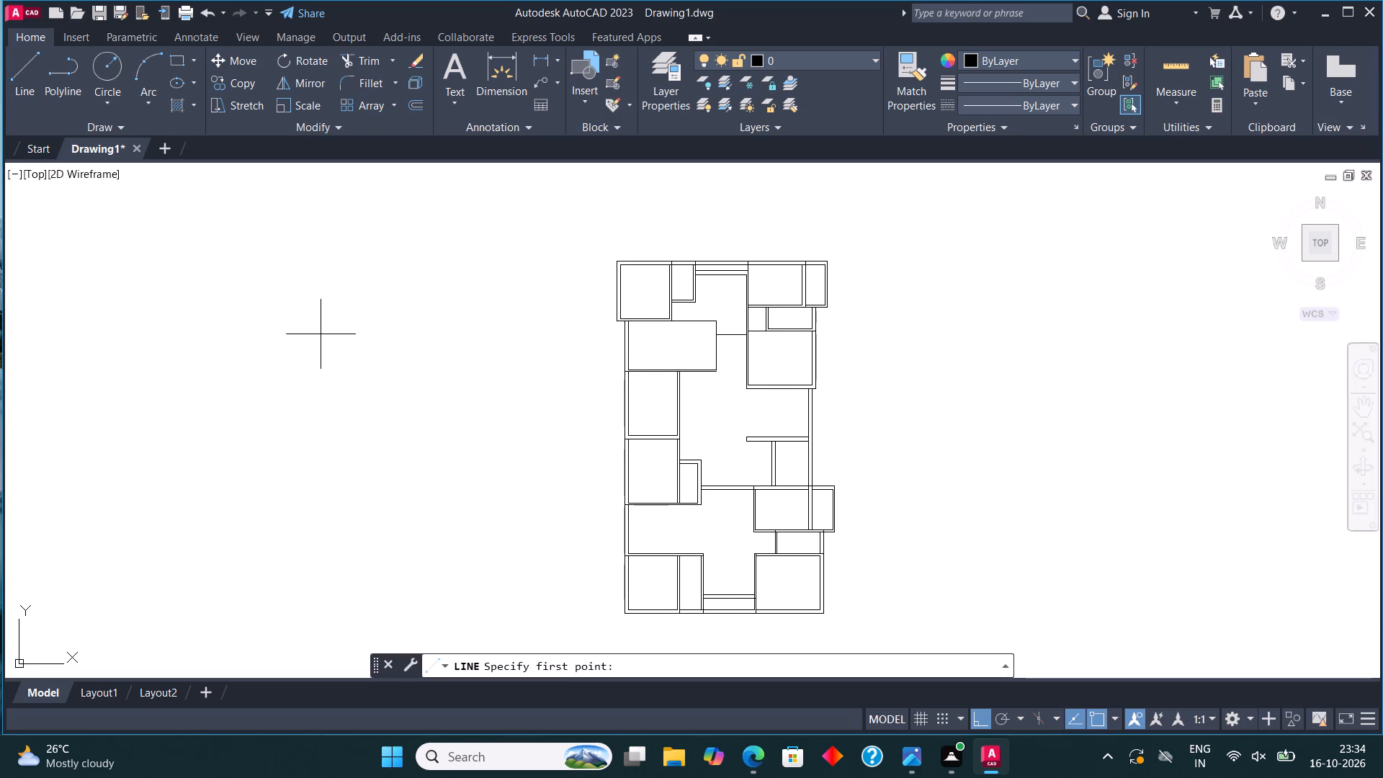
pyautogui.scroll(1, 666, 432)
pyautogui.click(720, 477)
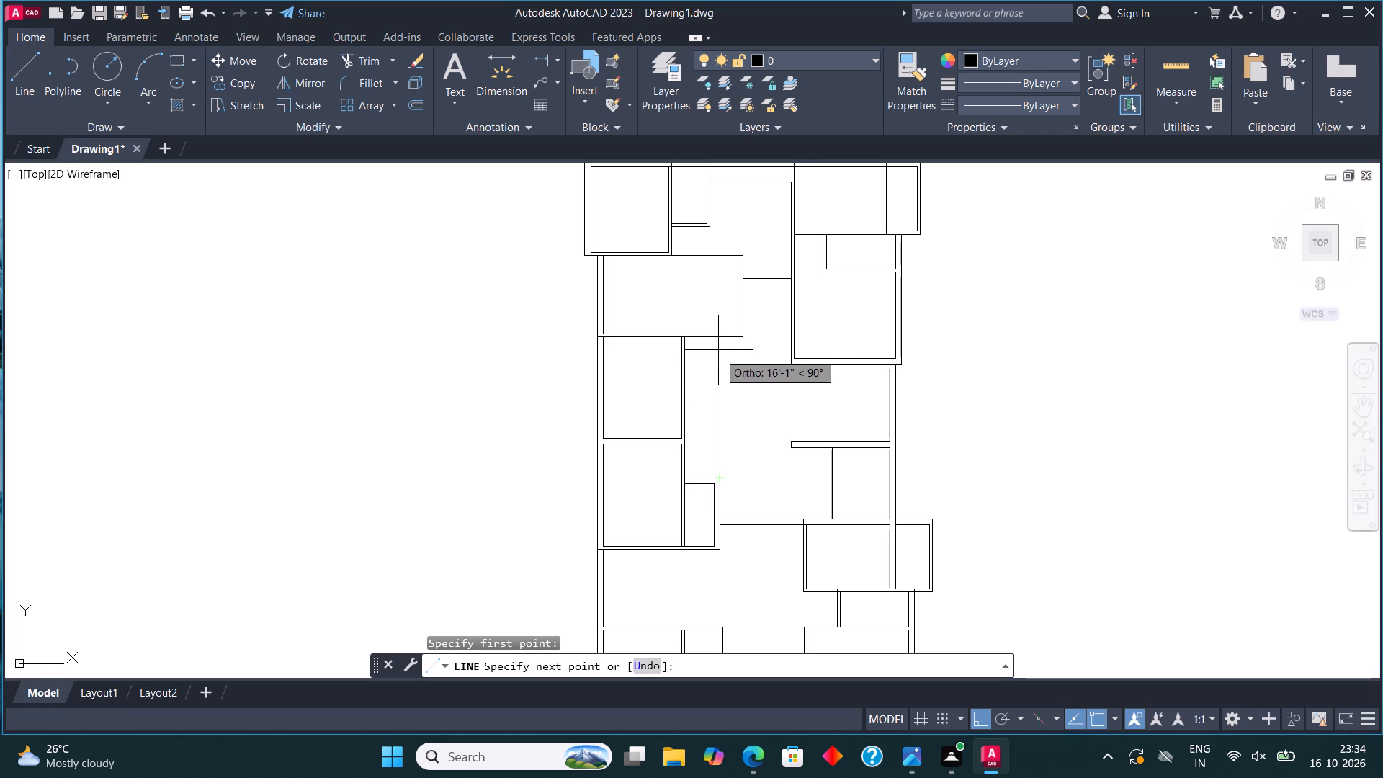
pyautogui.click(712, 340)
pyautogui.click(18, 68)
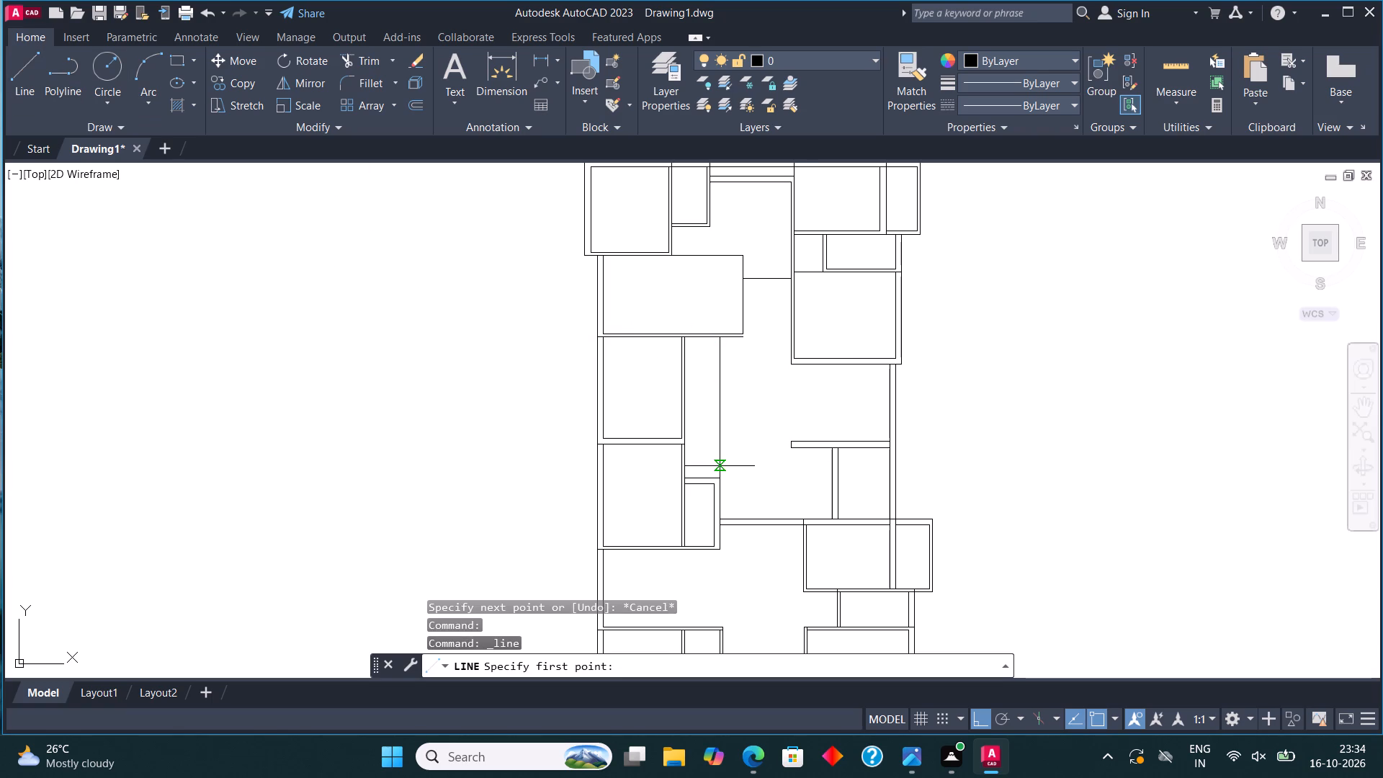
pyautogui.click(720, 487)
pyautogui.click(710, 340)
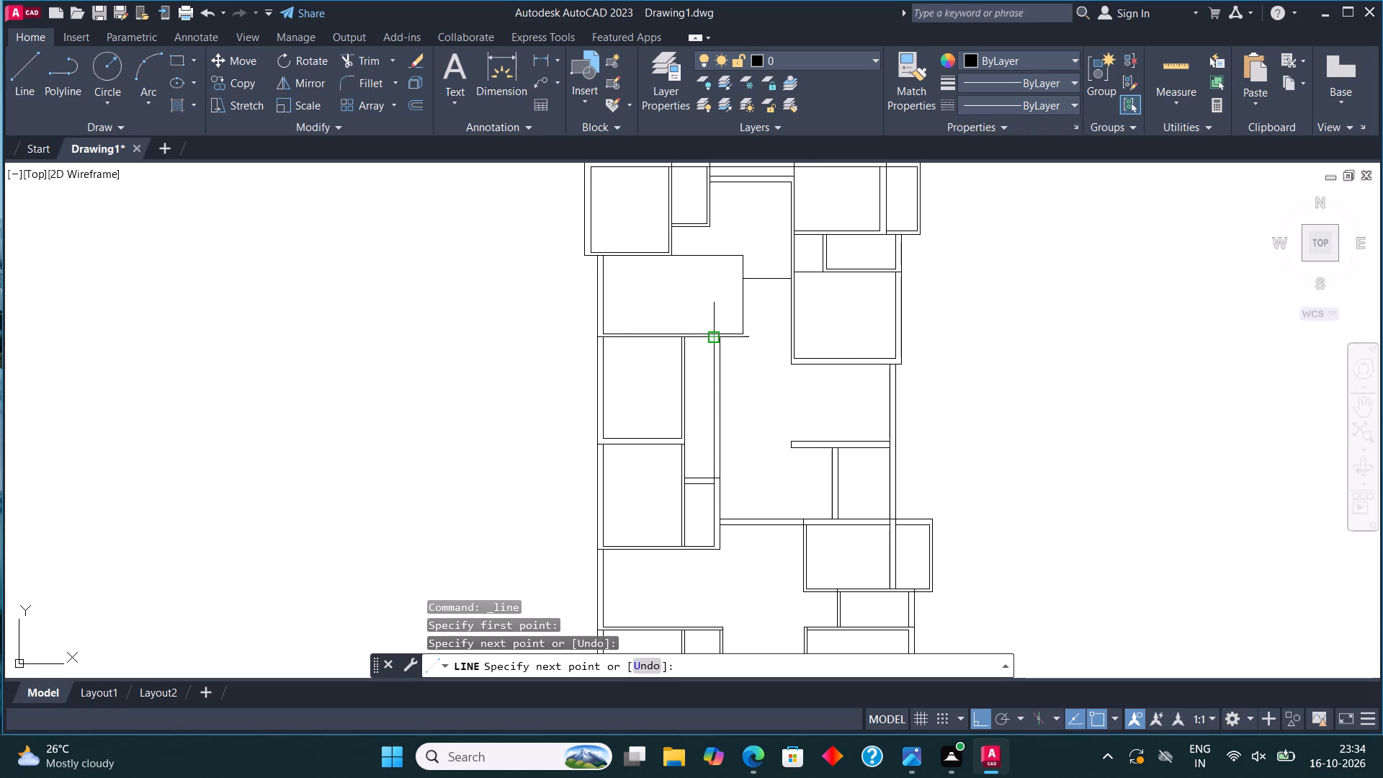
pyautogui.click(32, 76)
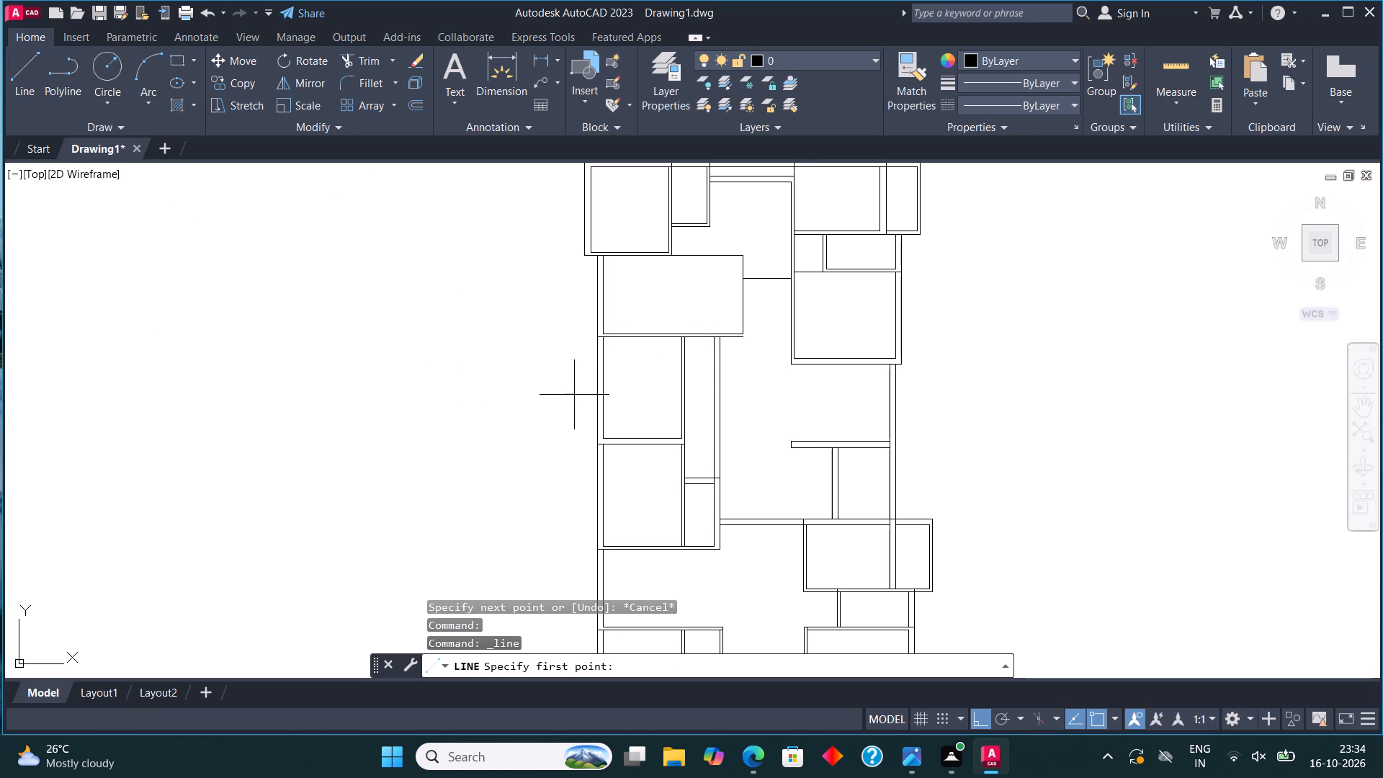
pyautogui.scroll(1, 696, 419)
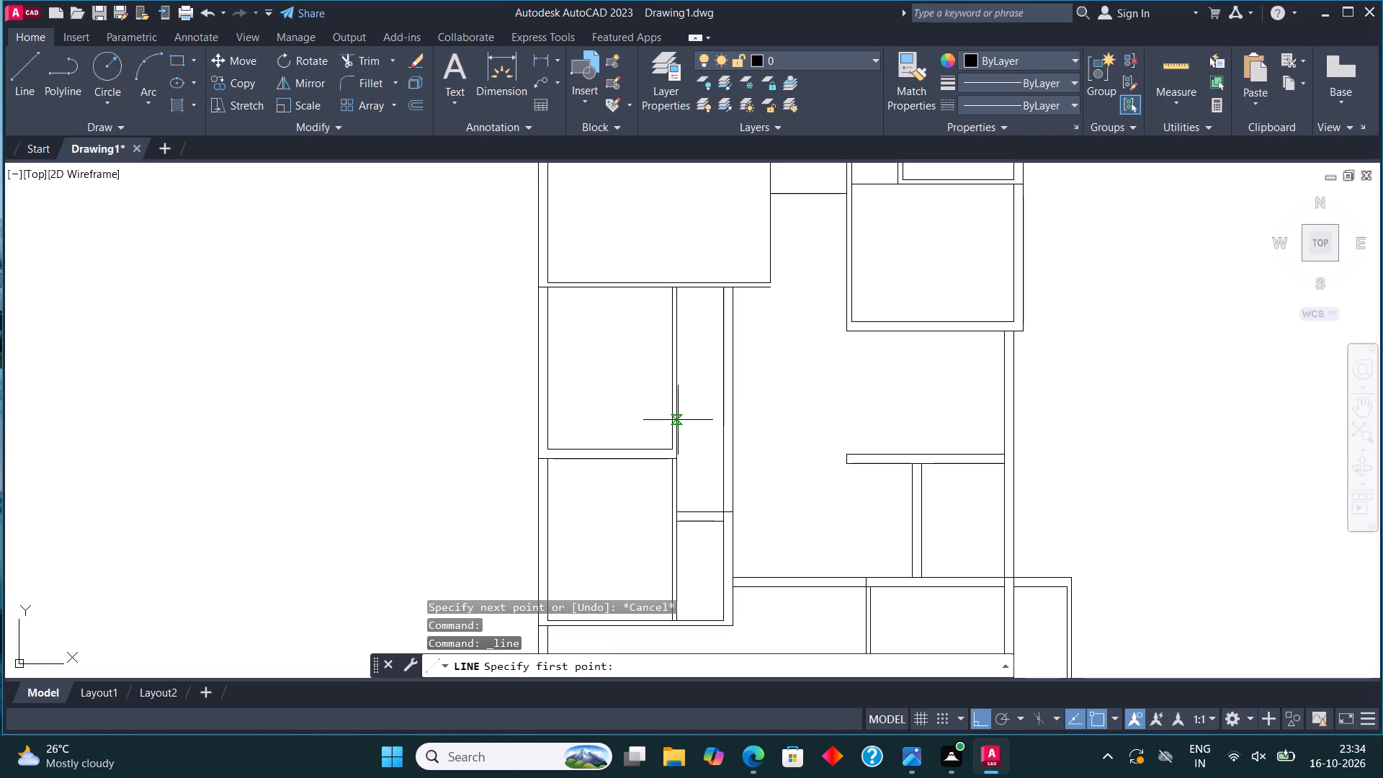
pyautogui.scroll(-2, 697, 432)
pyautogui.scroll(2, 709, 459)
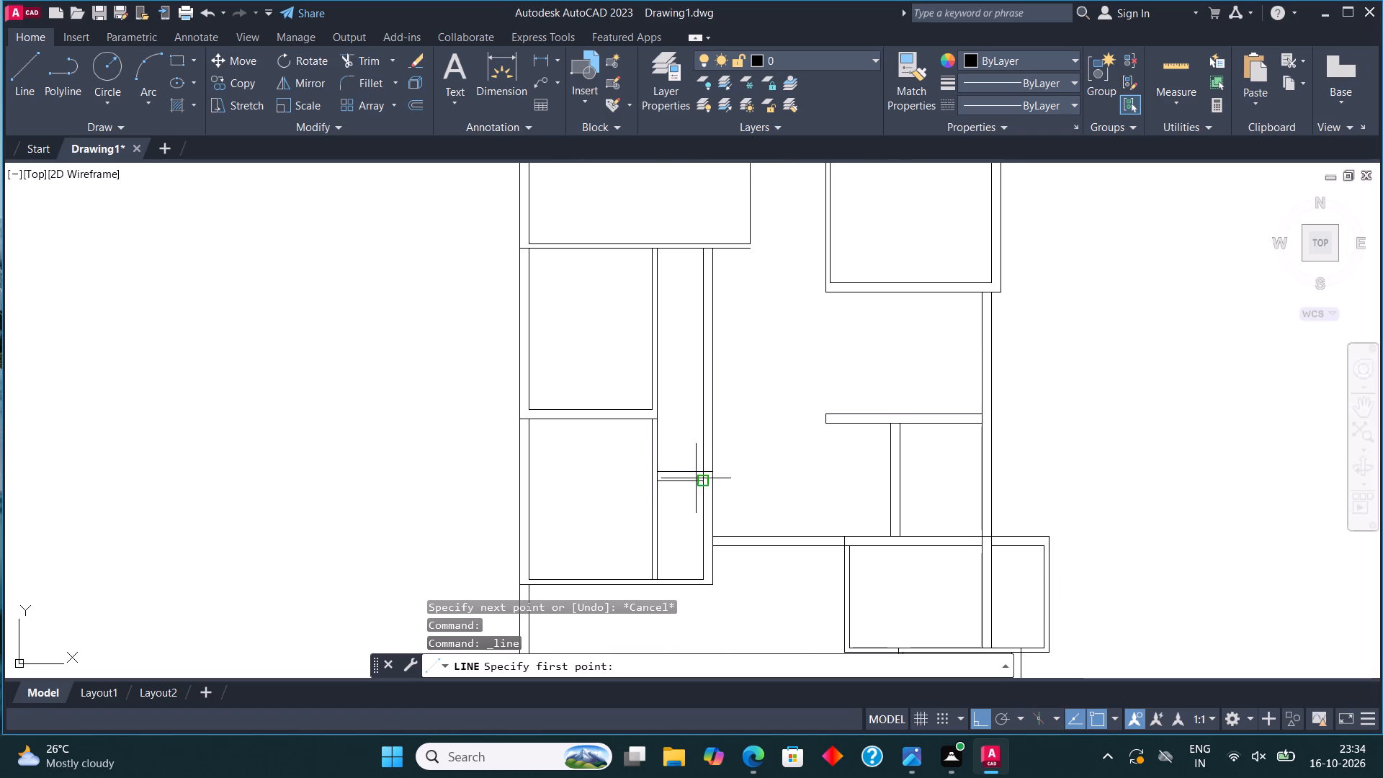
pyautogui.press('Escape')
# Move the small room's two horizontal top wall lines a short distance upward along the adjoining room's wall.
pyautogui.click(692, 504)
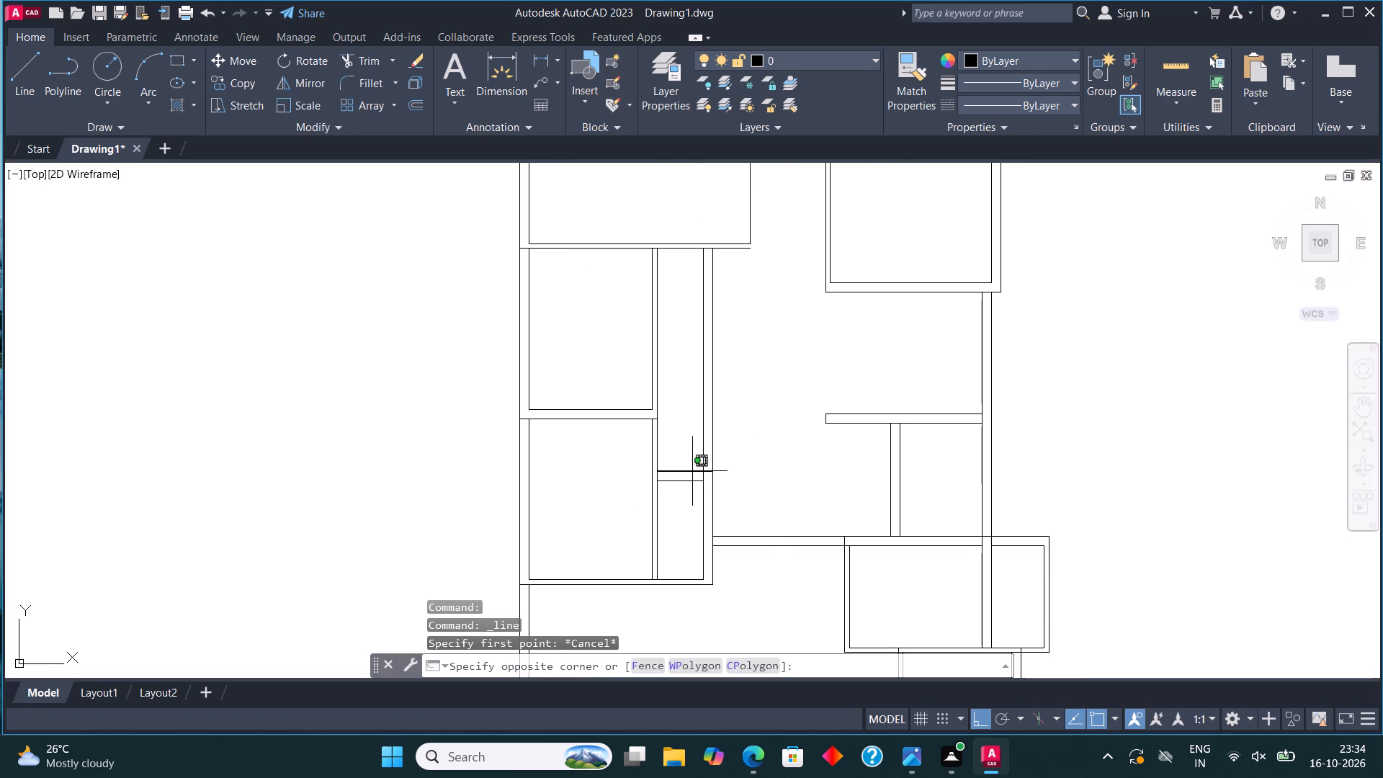
pyautogui.click(692, 454)
pyautogui.click(237, 60)
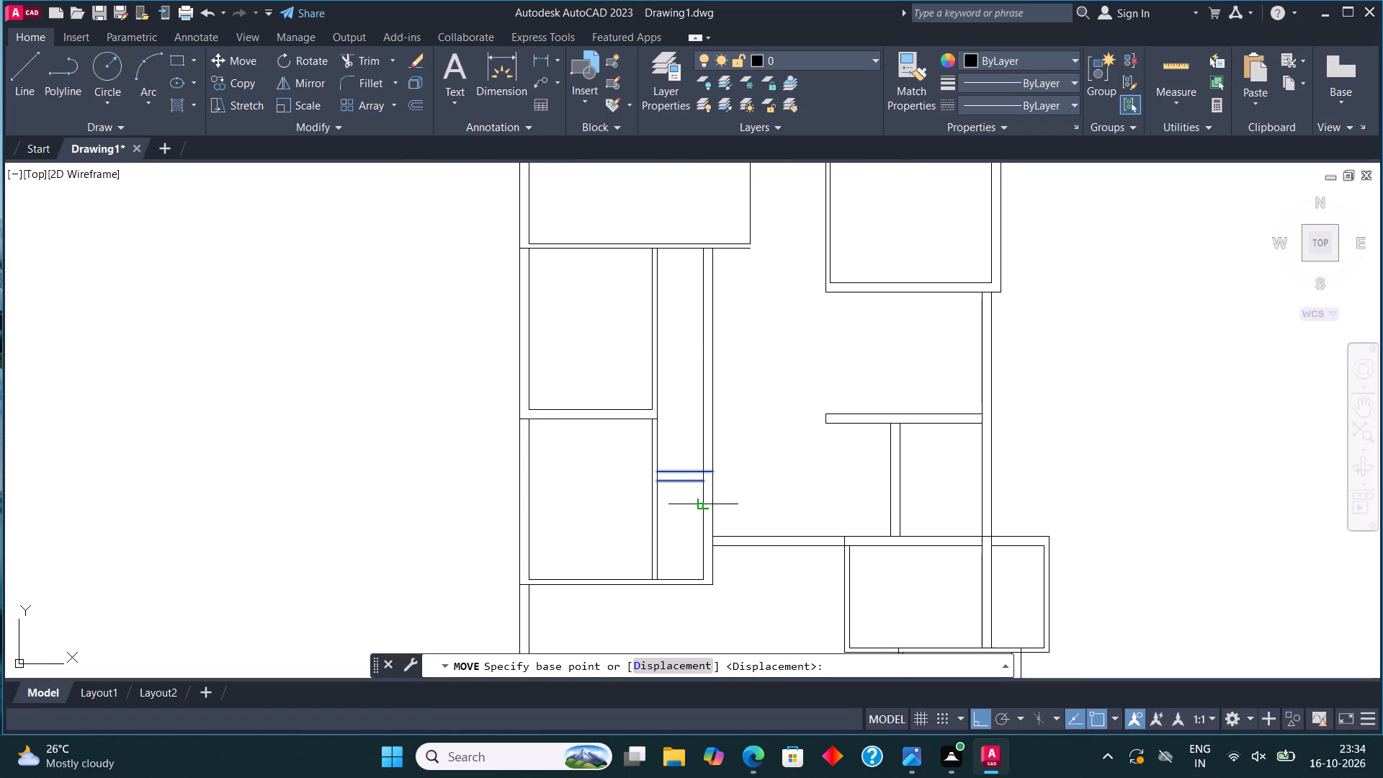
pyautogui.scroll(2, 681, 498)
pyautogui.click(616, 429)
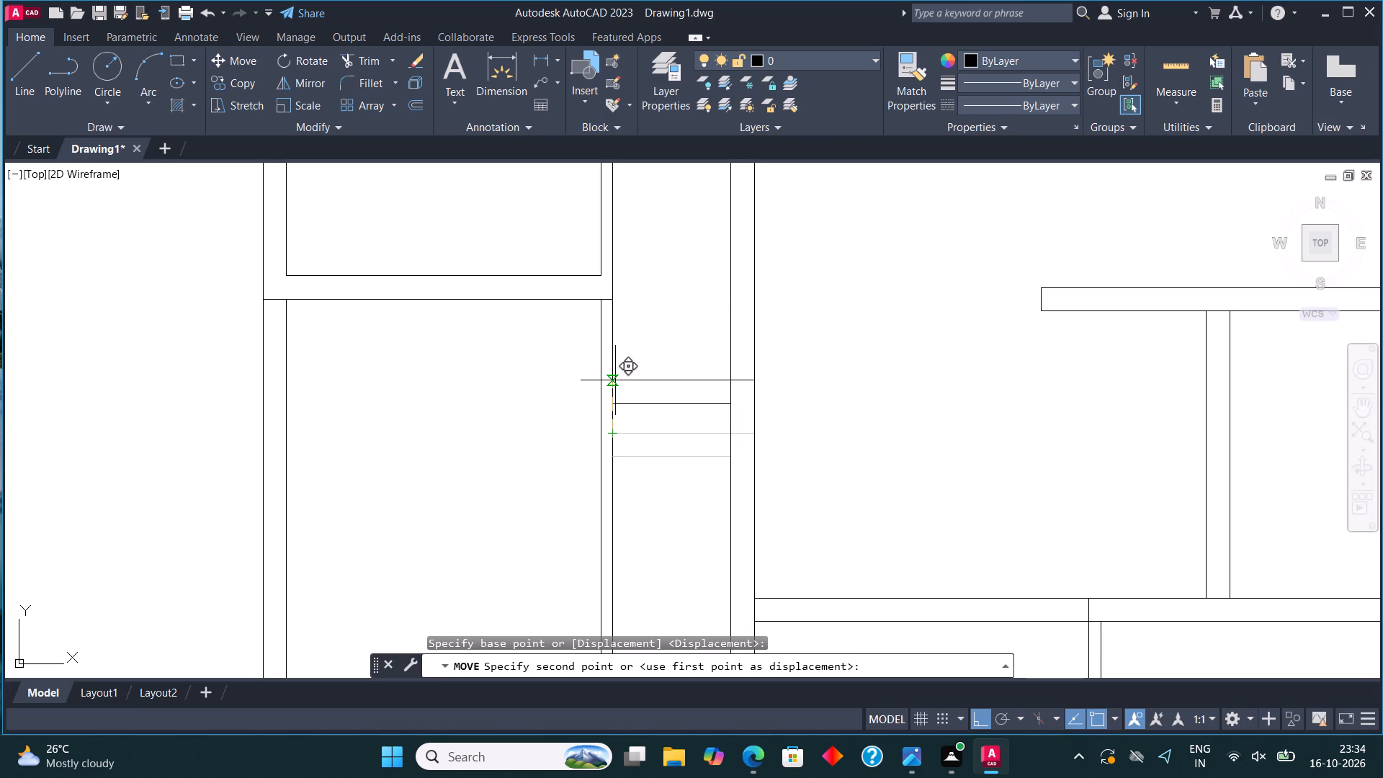
pyautogui.click(614, 372)
# Draw a short horizontal line across the narrow strip above the small room, between its left and right walls.
pyautogui.scroll(-1, 619, 462)
pyautogui.moveTo(707, 315); pyautogui.dragTo(715, 414, button='middle')
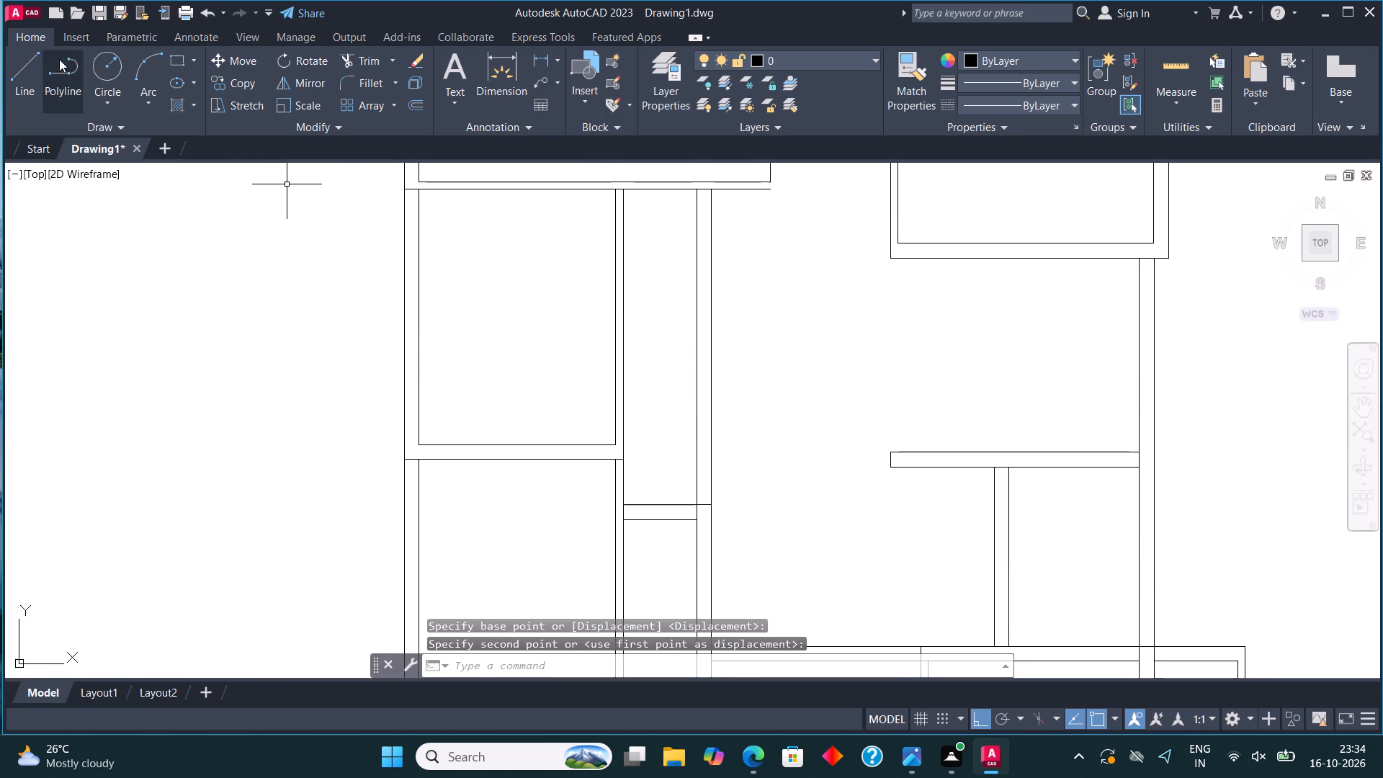
pyautogui.click(38, 58)
pyautogui.scroll(-1, 436, 383)
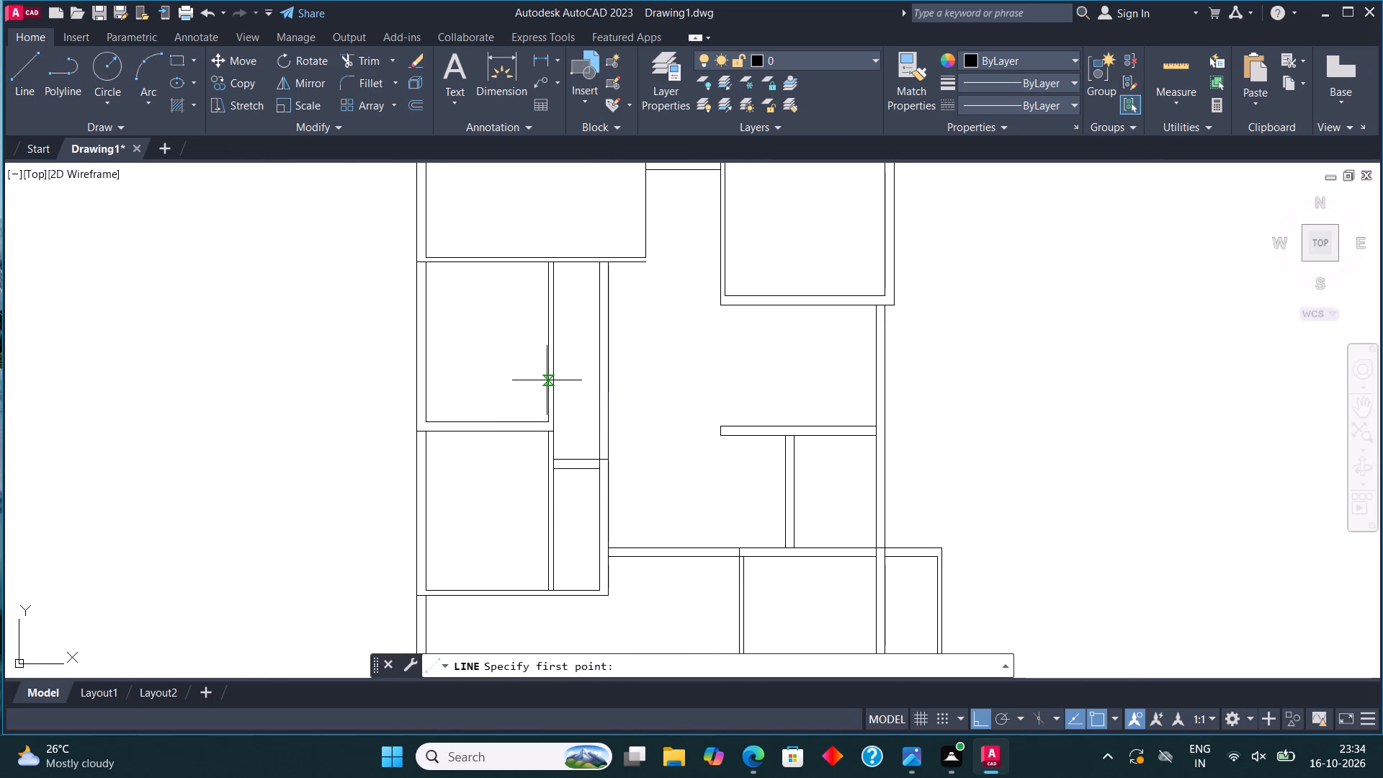
pyautogui.click(552, 383)
pyautogui.click(600, 385)
pyautogui.press('Escape')
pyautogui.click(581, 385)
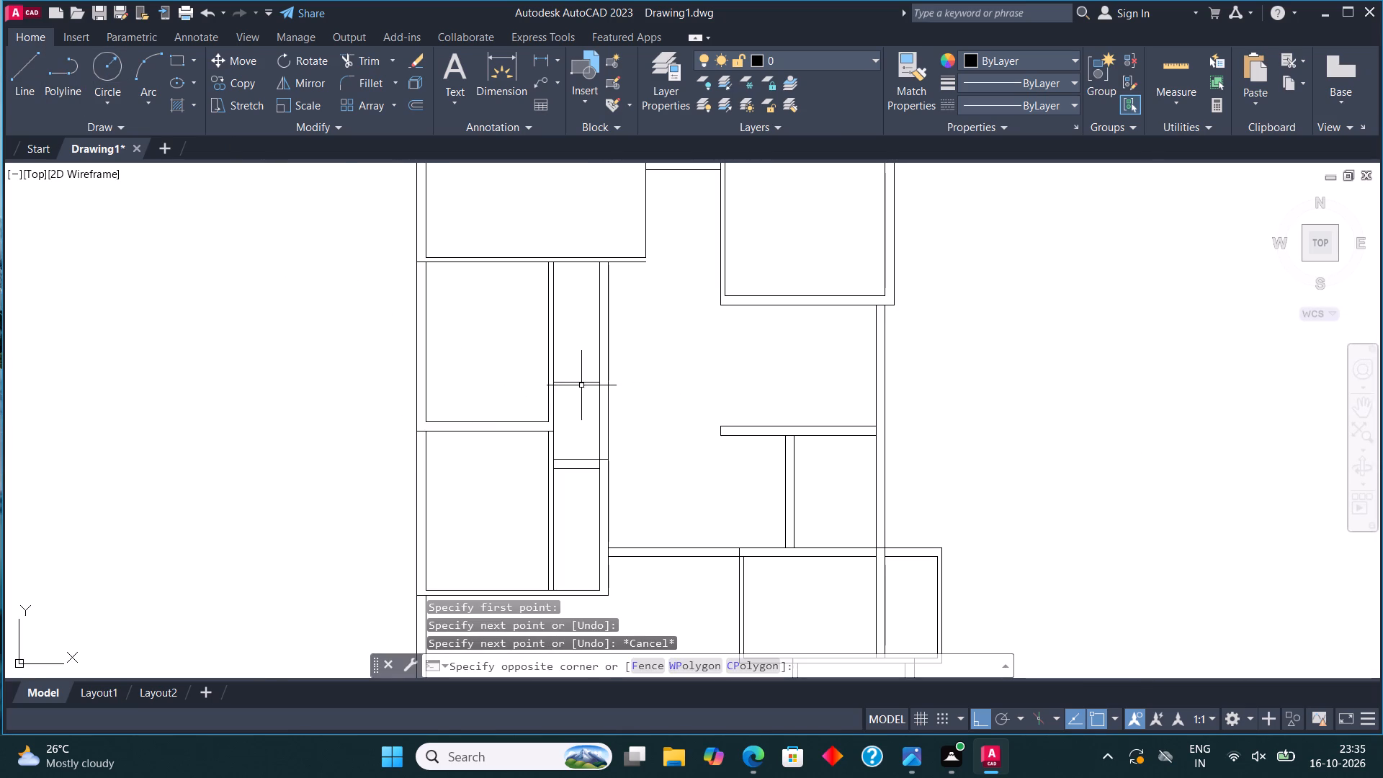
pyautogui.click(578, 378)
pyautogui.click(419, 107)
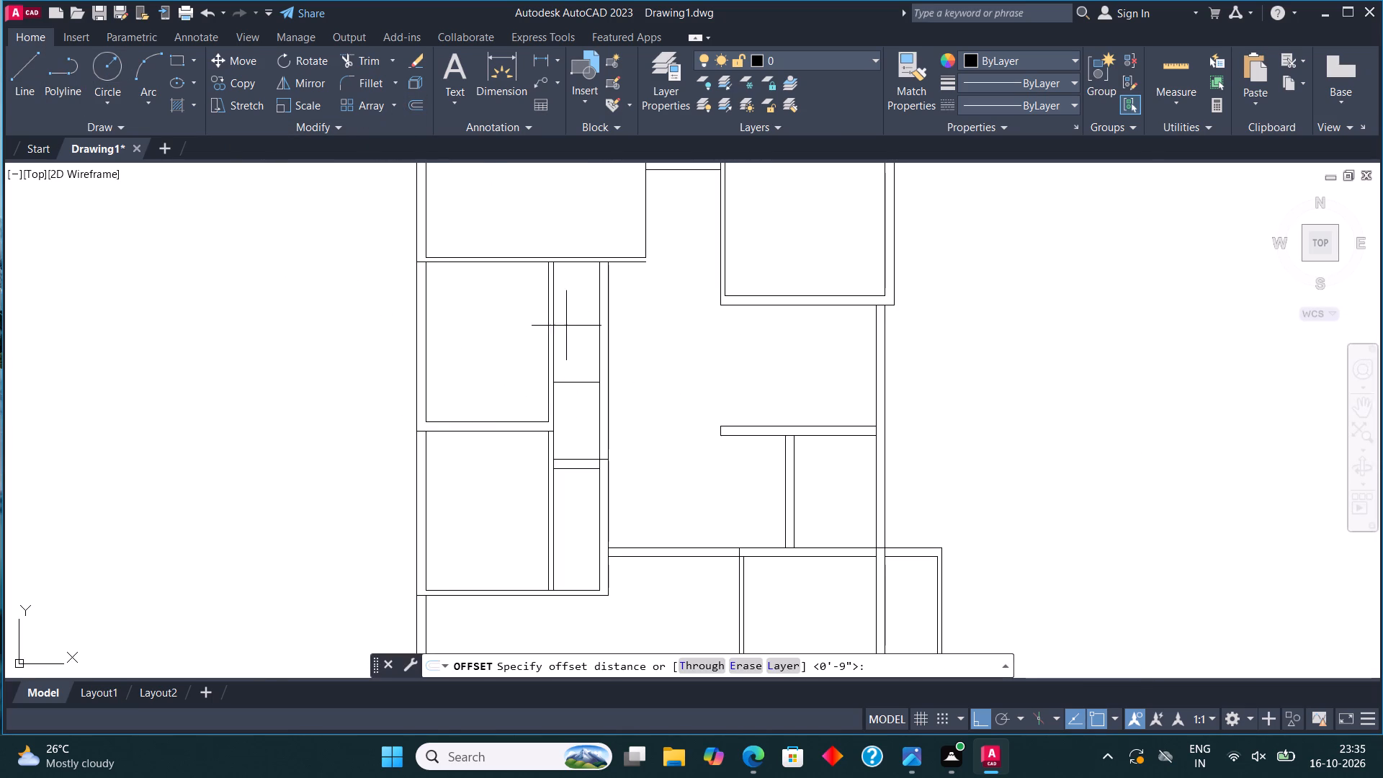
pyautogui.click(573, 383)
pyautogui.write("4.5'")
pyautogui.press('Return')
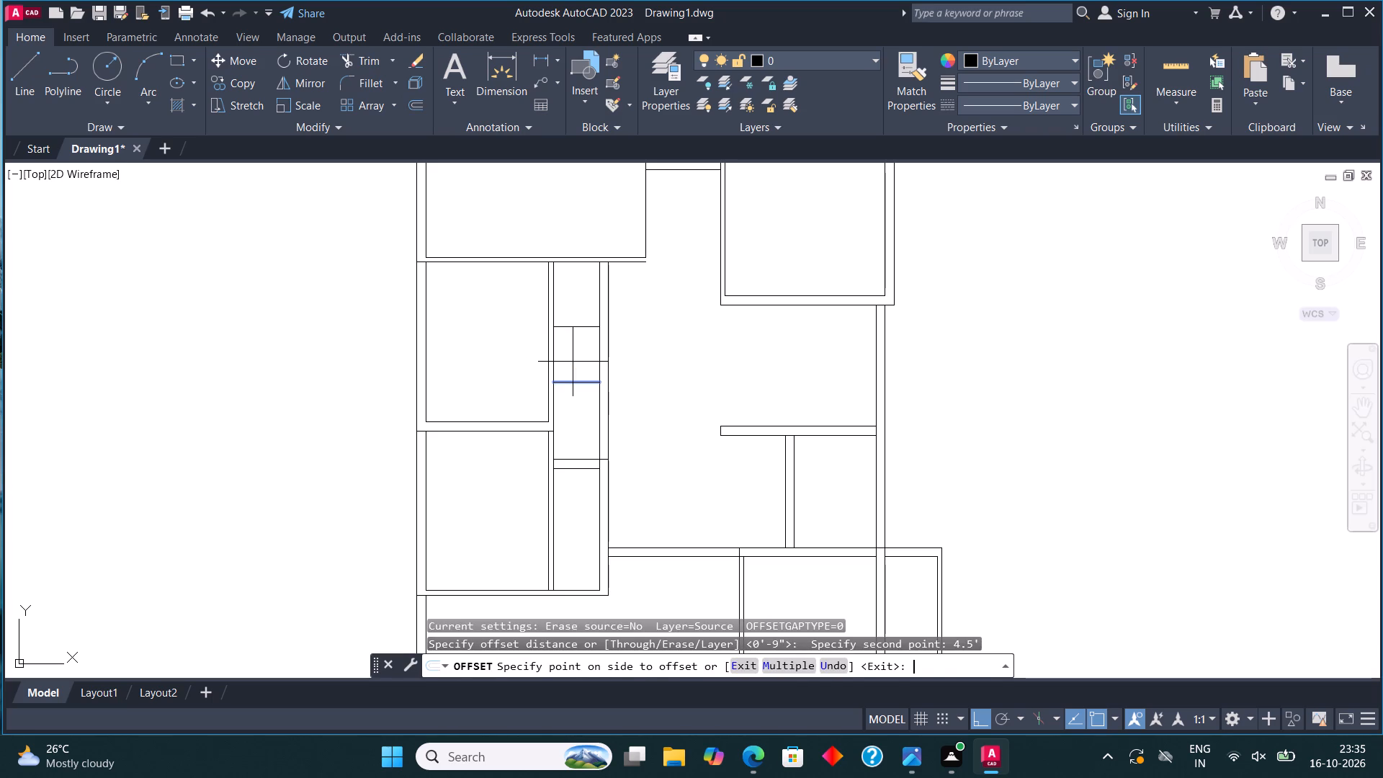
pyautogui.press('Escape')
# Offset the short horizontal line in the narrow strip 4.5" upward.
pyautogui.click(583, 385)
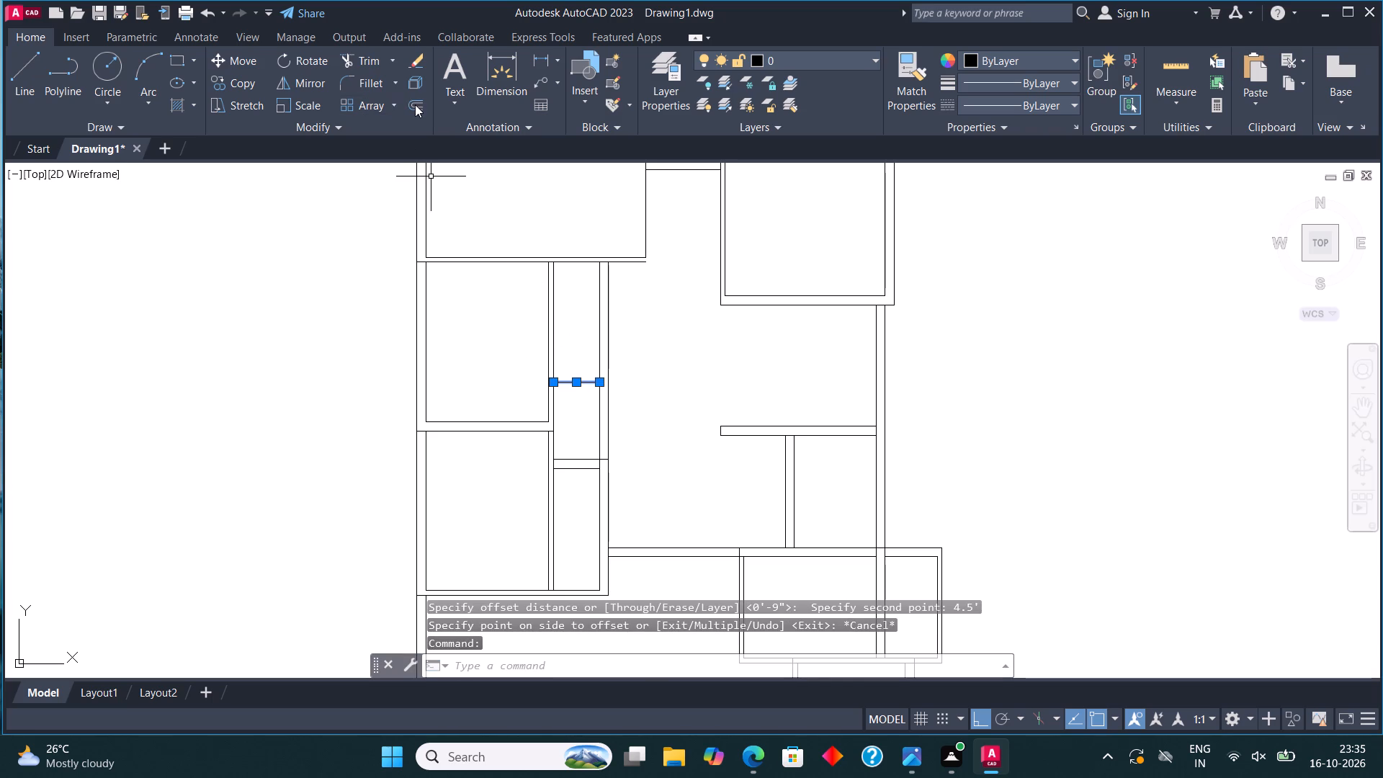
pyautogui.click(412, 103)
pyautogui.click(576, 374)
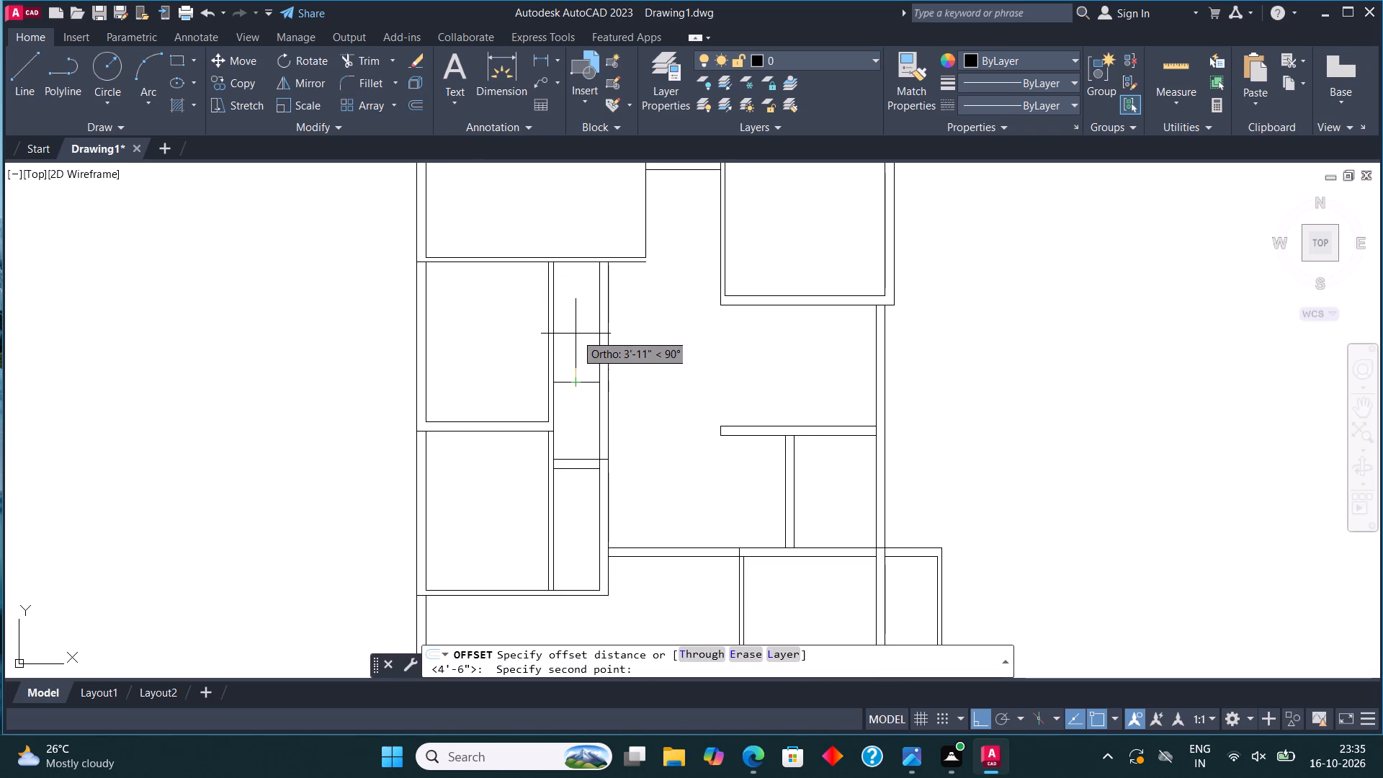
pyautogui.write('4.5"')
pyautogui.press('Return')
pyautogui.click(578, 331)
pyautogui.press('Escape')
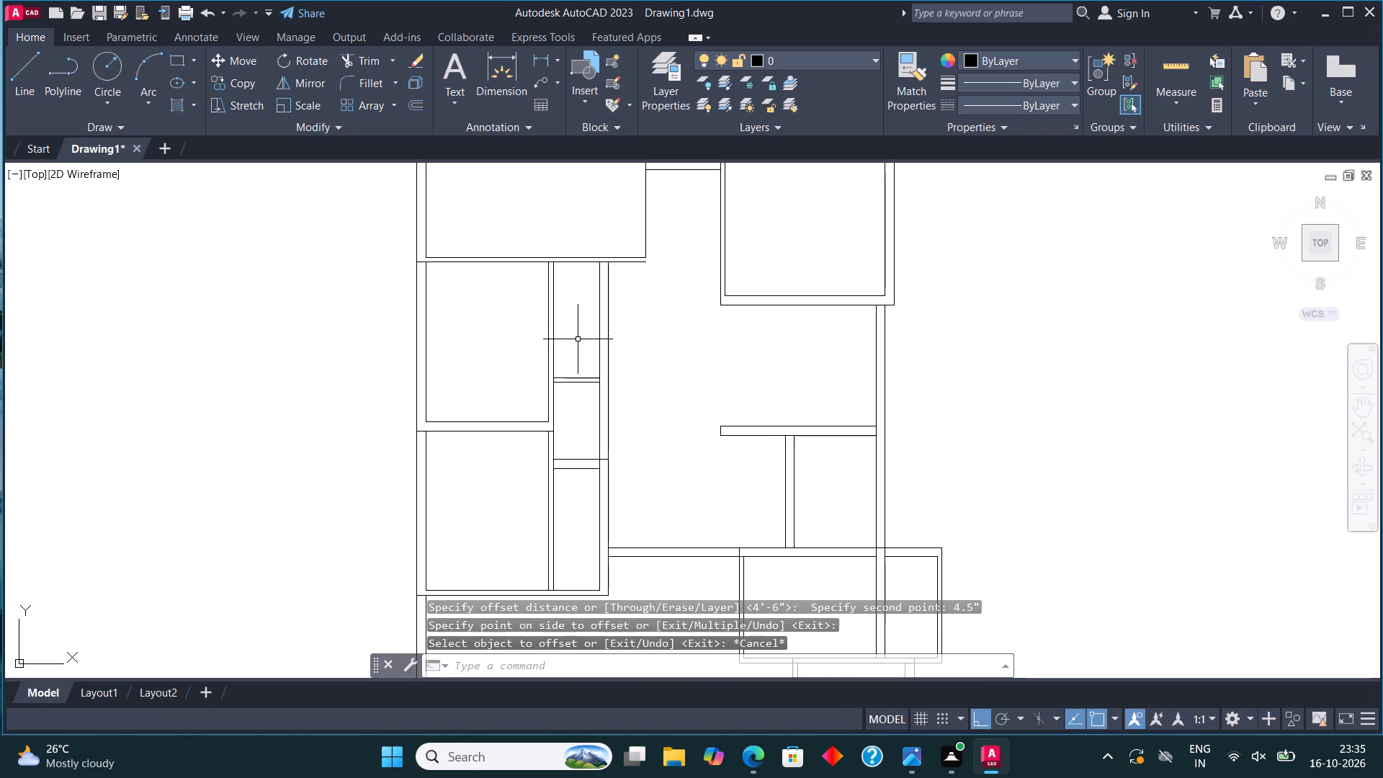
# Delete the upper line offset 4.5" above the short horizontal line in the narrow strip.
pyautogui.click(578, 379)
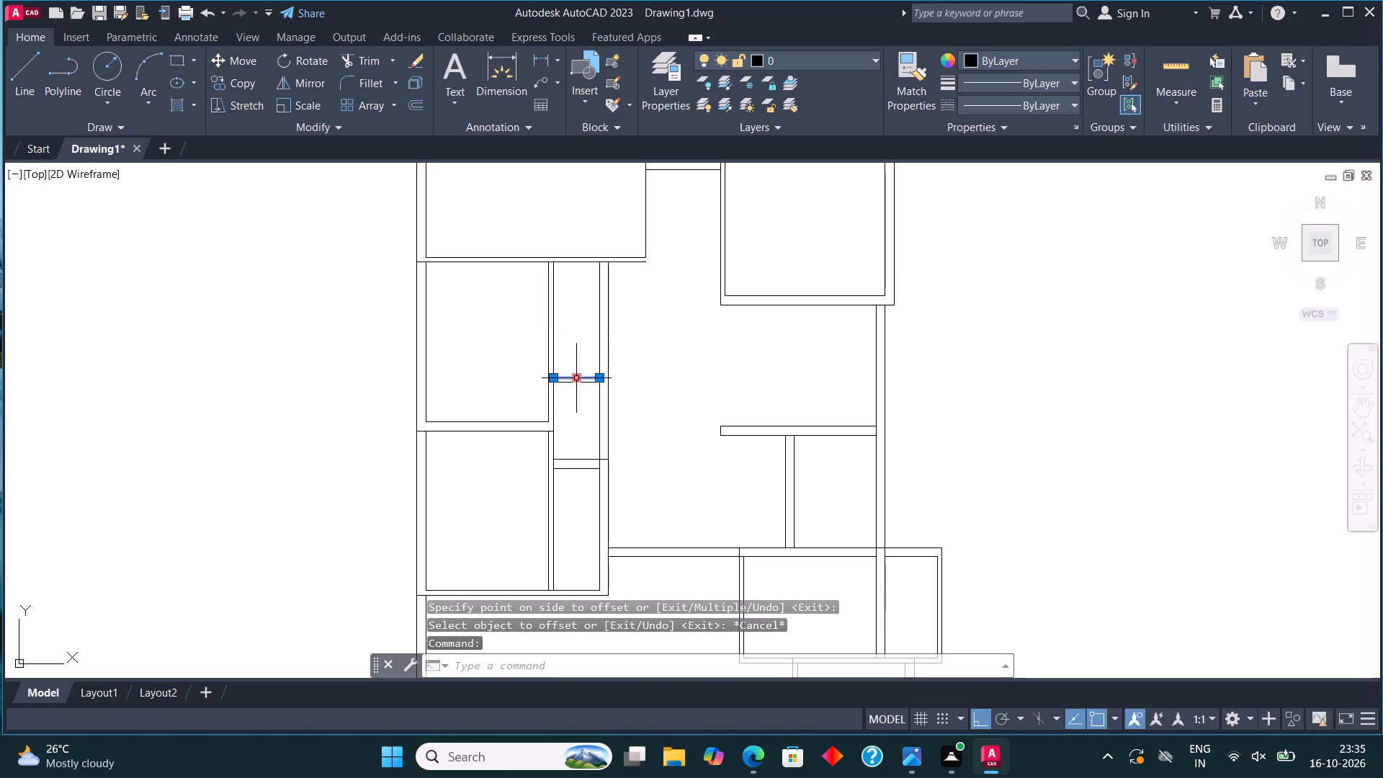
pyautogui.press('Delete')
# Offset the short horizontal line in the narrow strip 9" upward to form the partition's second face.
pyautogui.click(573, 382)
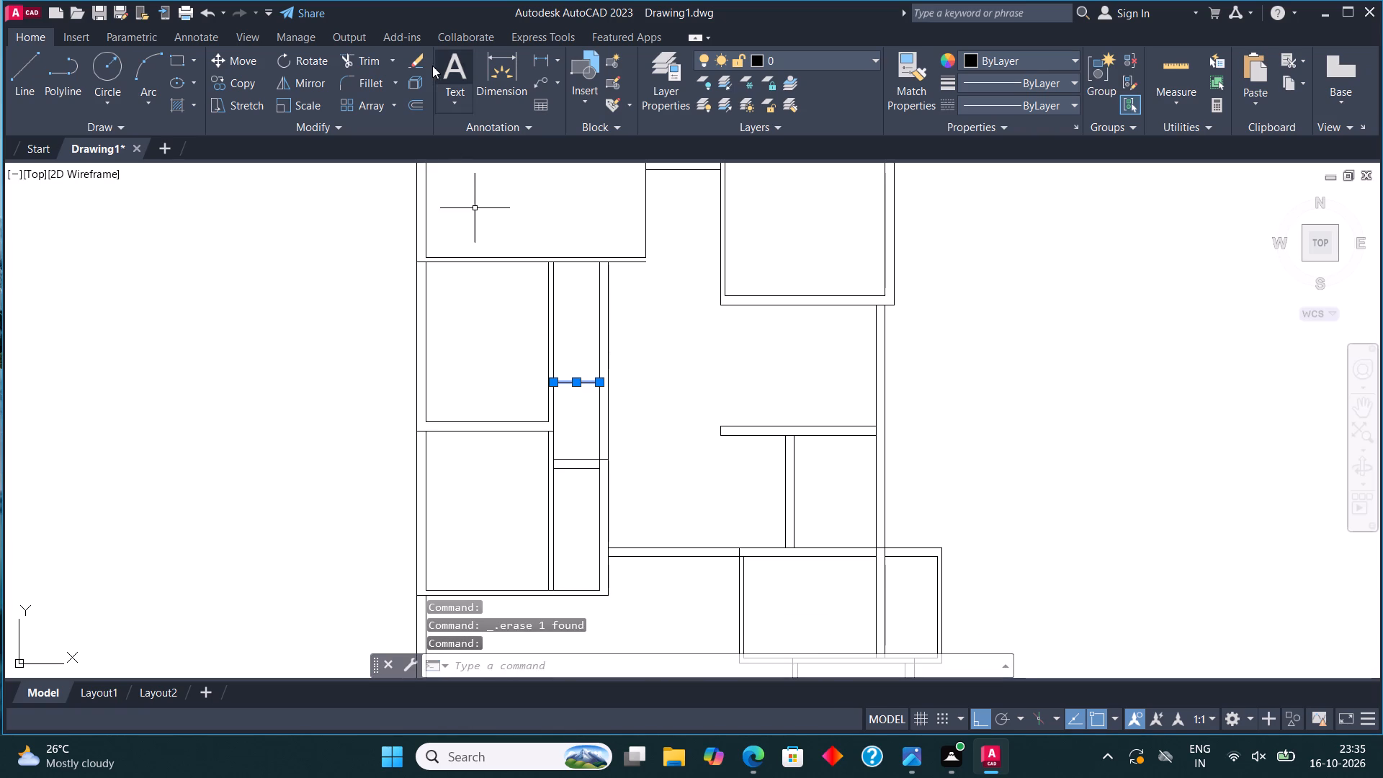
pyautogui.click(422, 104)
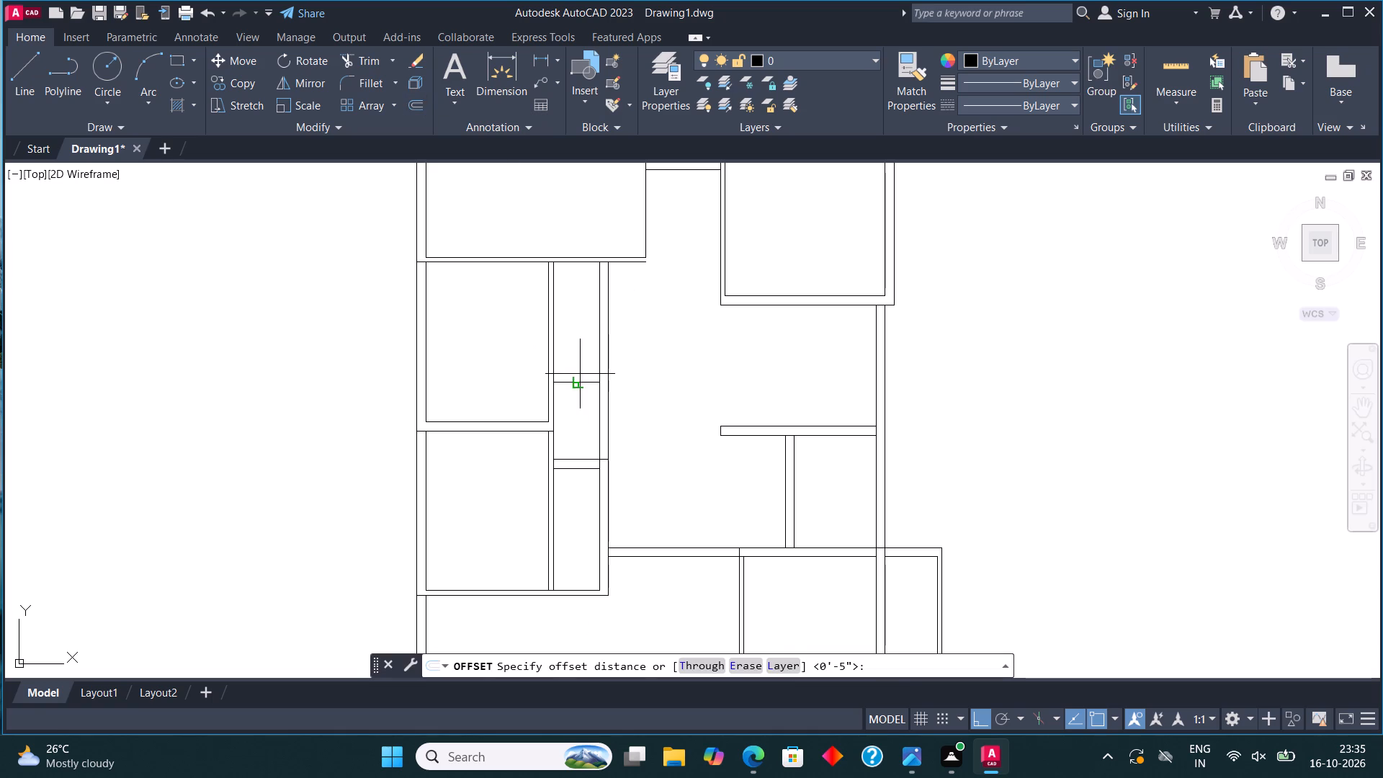
pyautogui.click(581, 387)
pyautogui.write('9"')
pyautogui.press('Return')
pyautogui.click(573, 305)
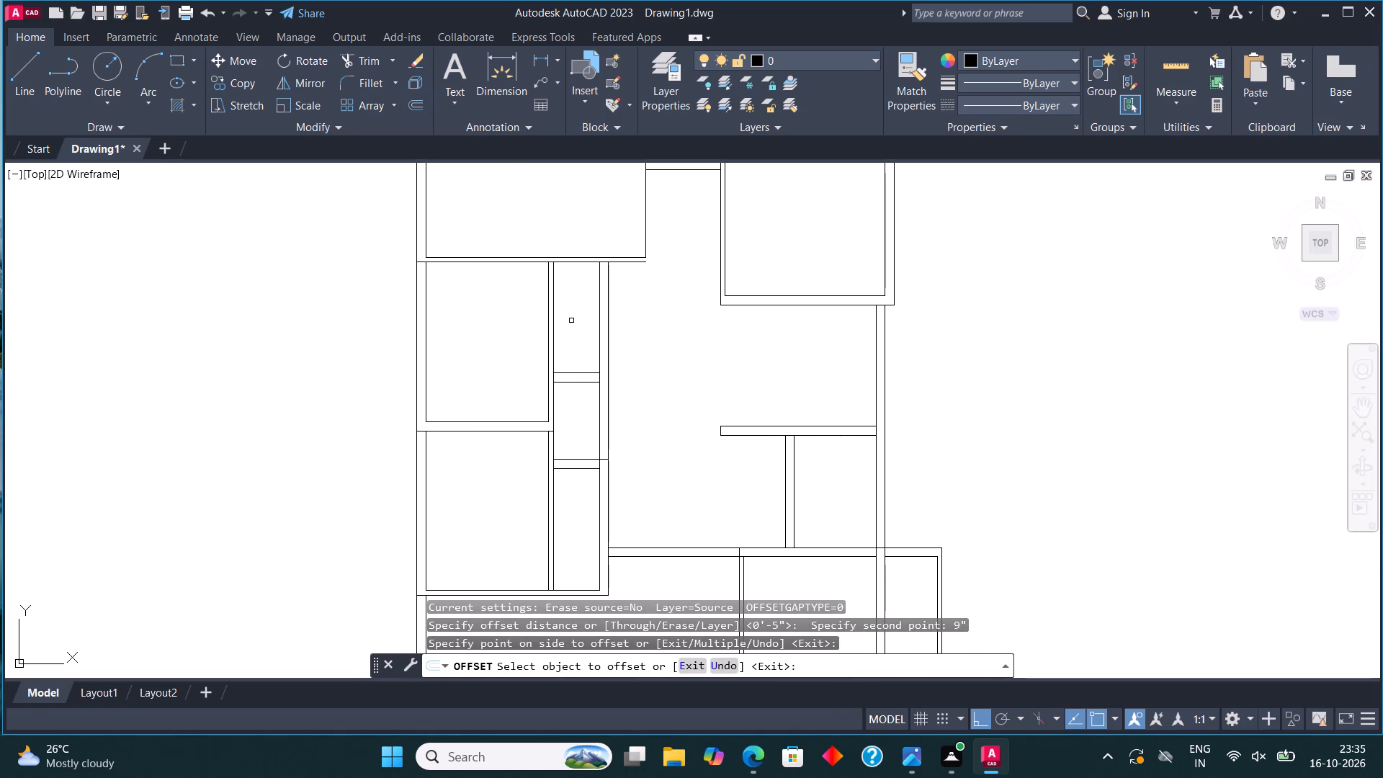
pyautogui.press('Escape')
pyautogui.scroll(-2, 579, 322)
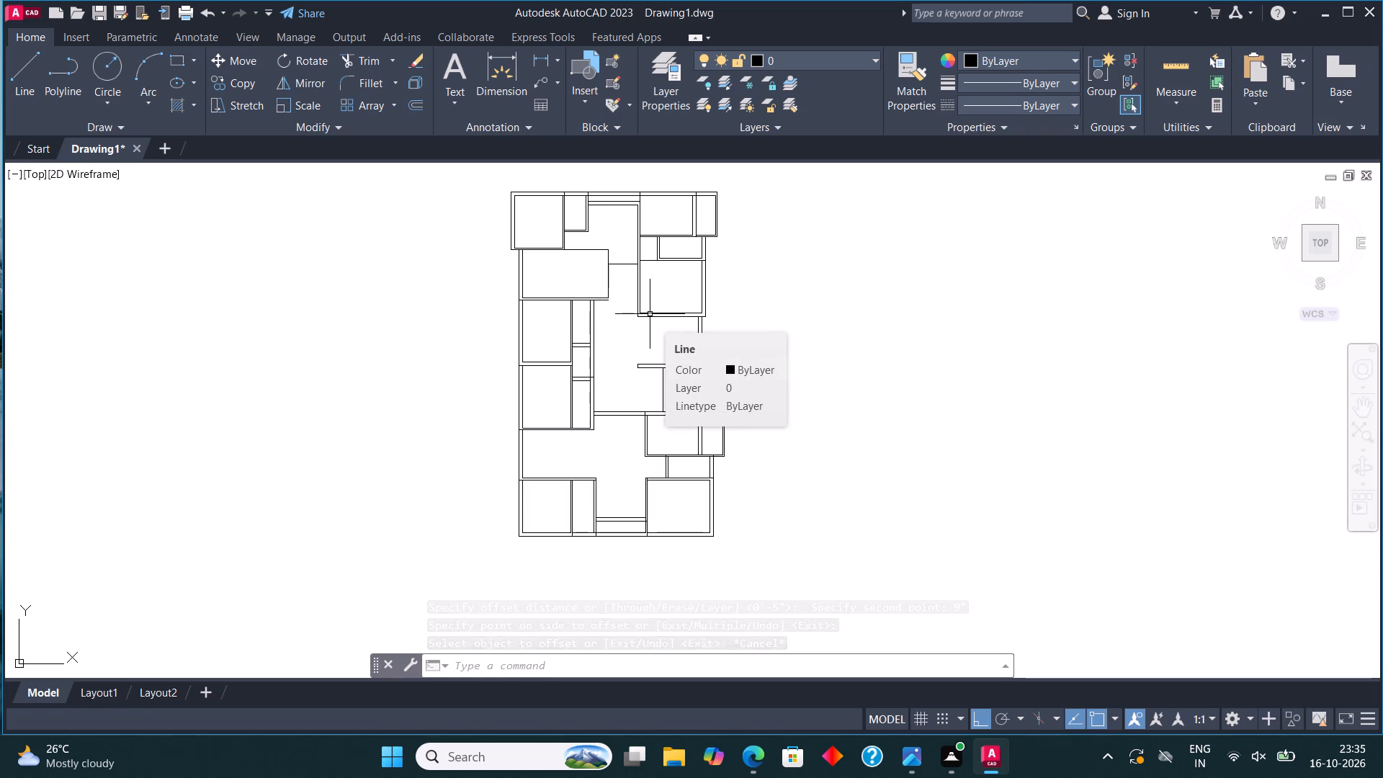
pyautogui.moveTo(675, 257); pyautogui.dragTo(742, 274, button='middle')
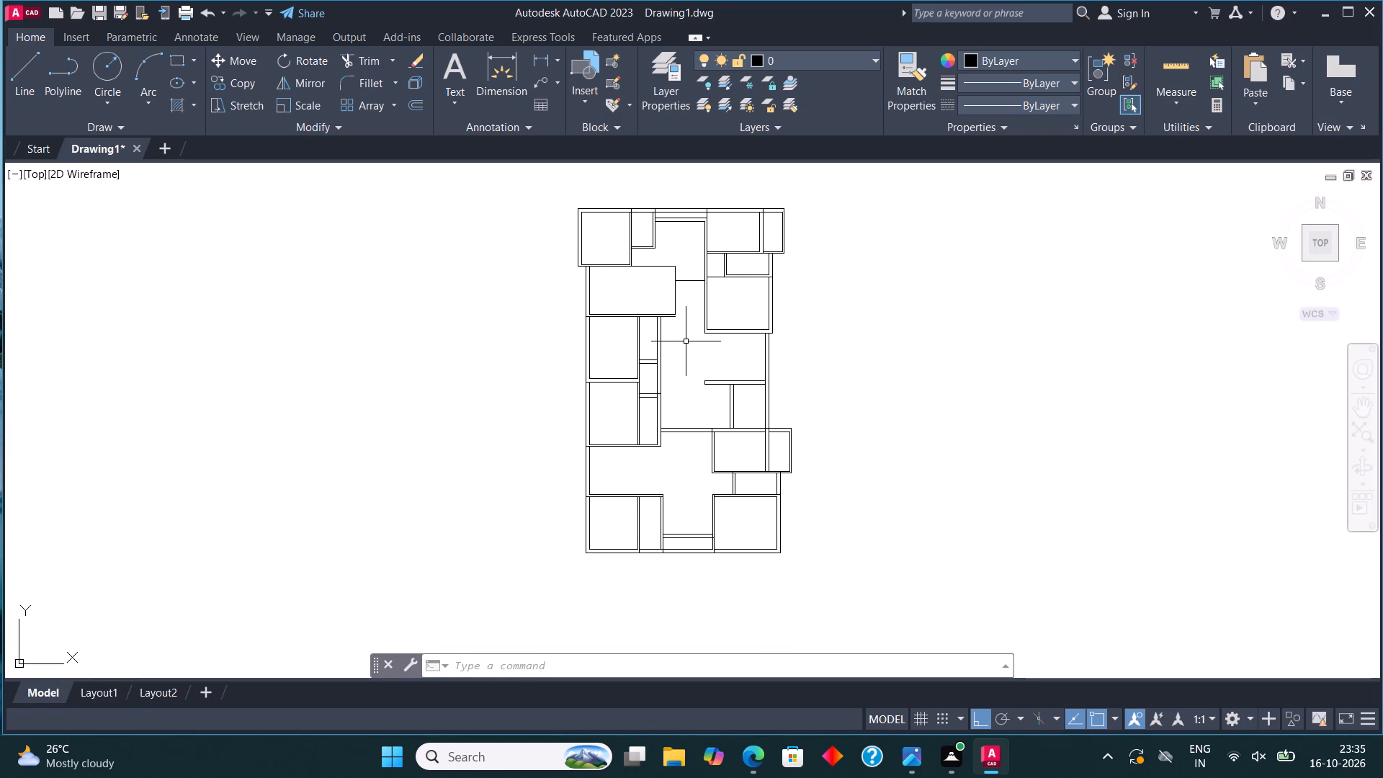
# Draw a vertical line down from the right end of the upper-left hall's lower wall to about the level of the opposite room's lower wall.
pyautogui.scroll(1, 697, 296)
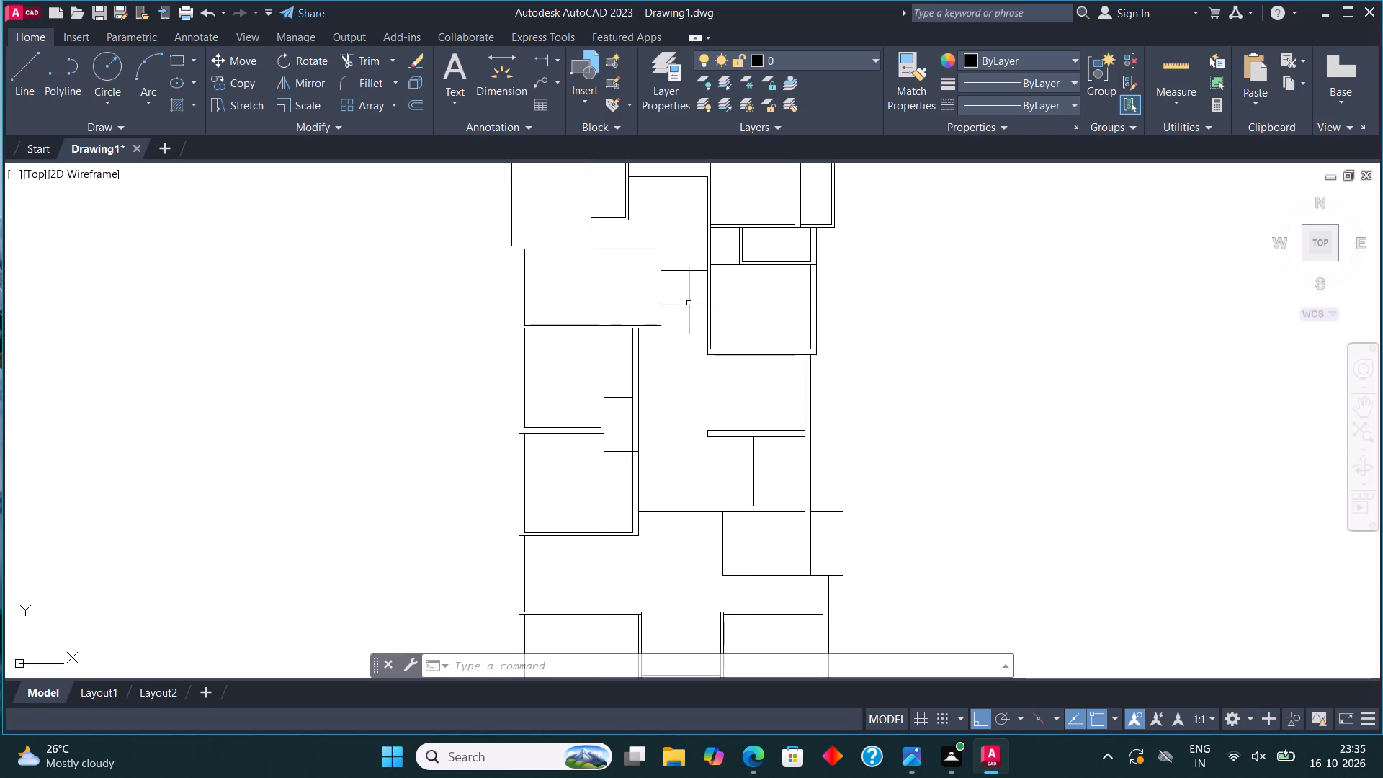
pyautogui.scroll(1, 653, 332)
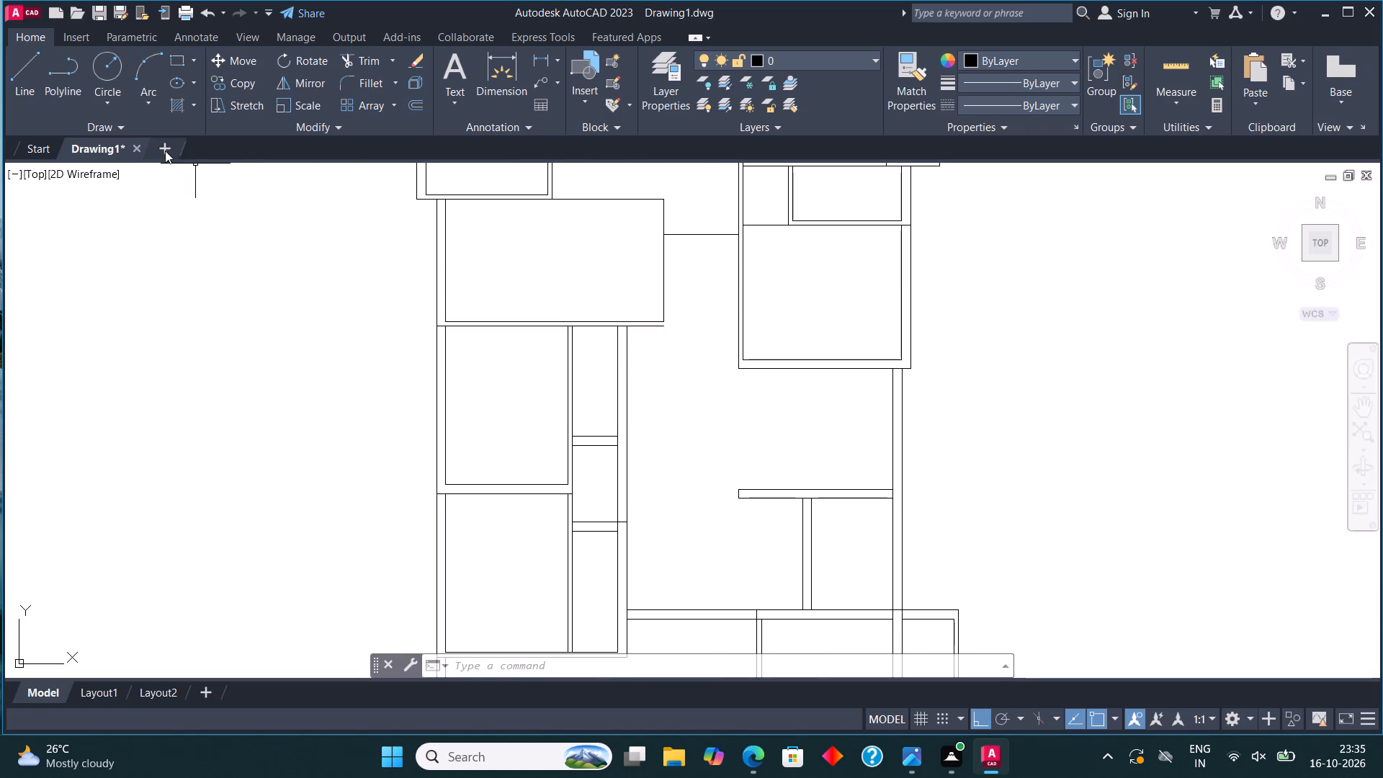
pyautogui.click(13, 72)
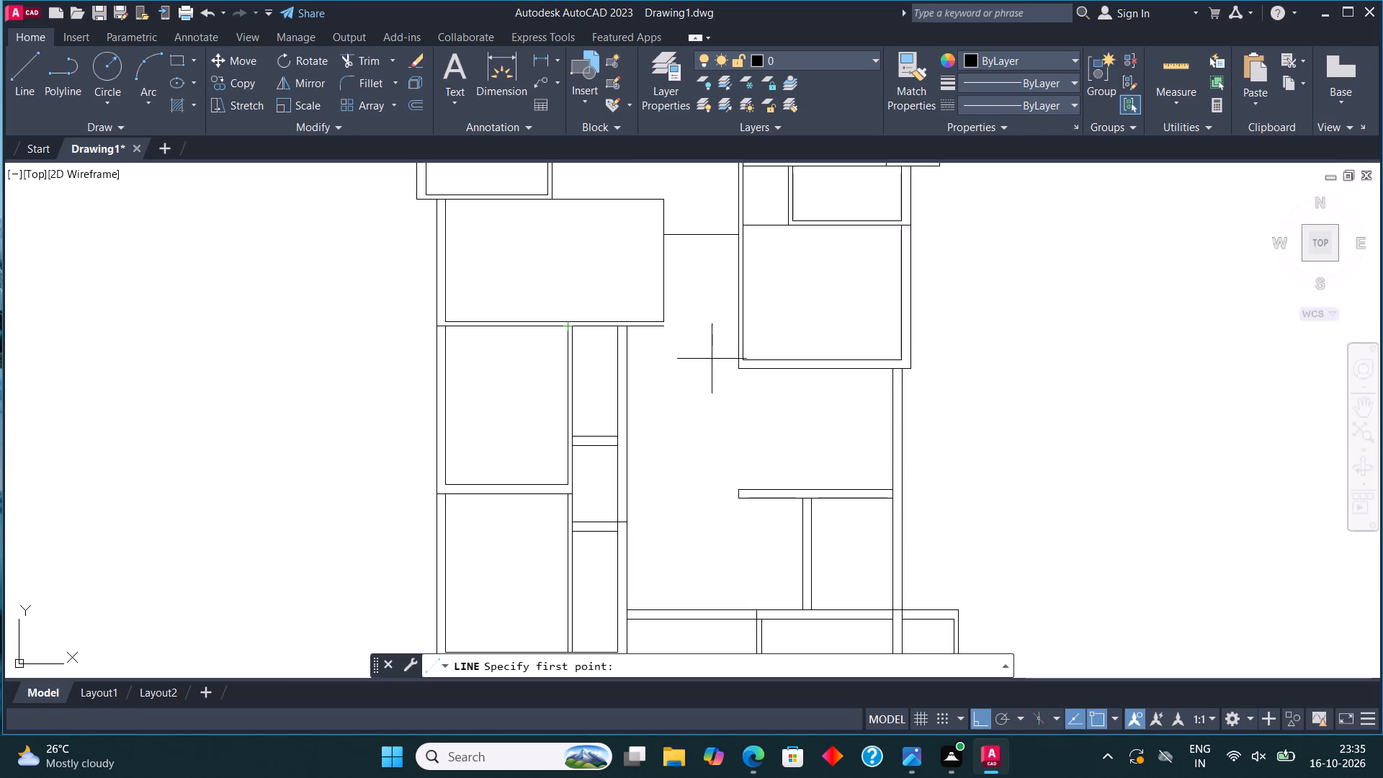
pyautogui.scroll(1, 712, 359)
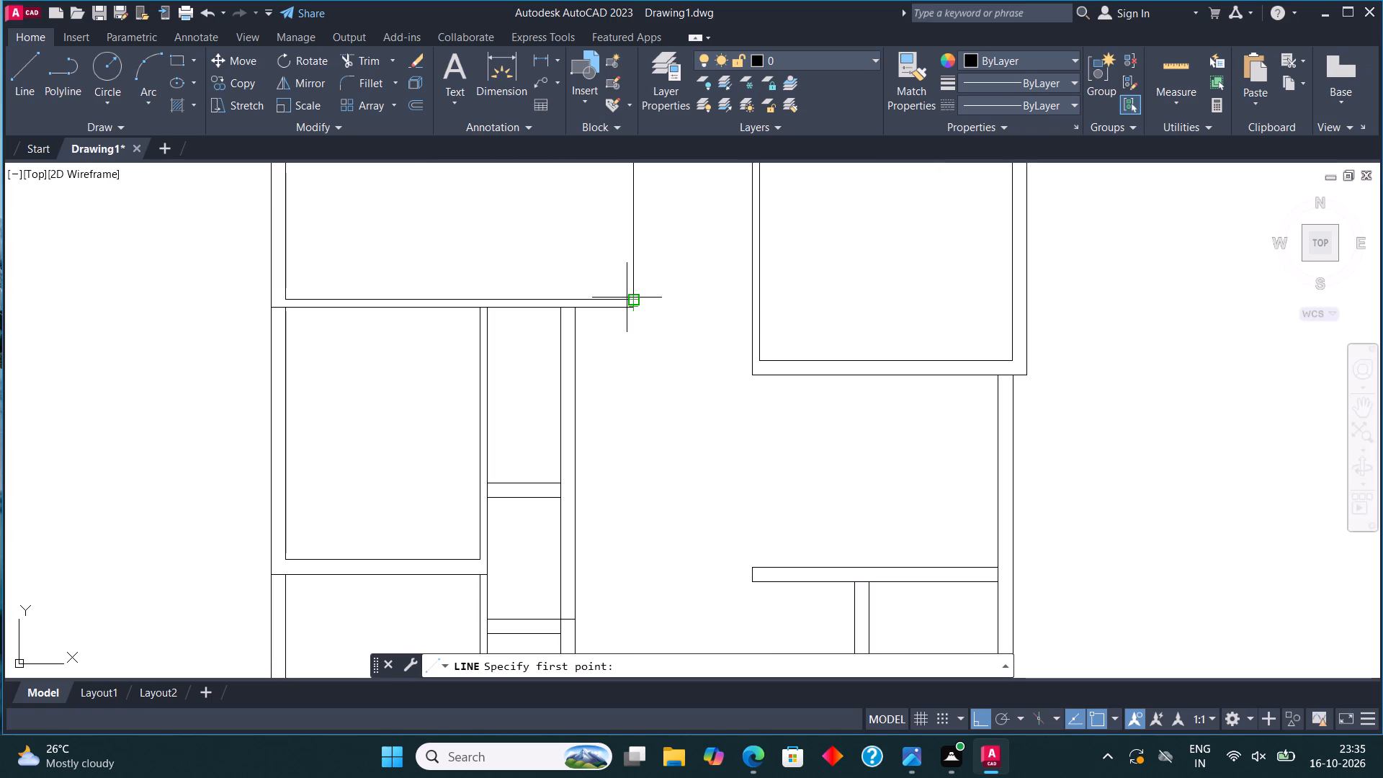
pyautogui.scroll(-1, 631, 305)
pyautogui.moveTo(631, 306); pyautogui.dragTo(642, 388, button='middle')
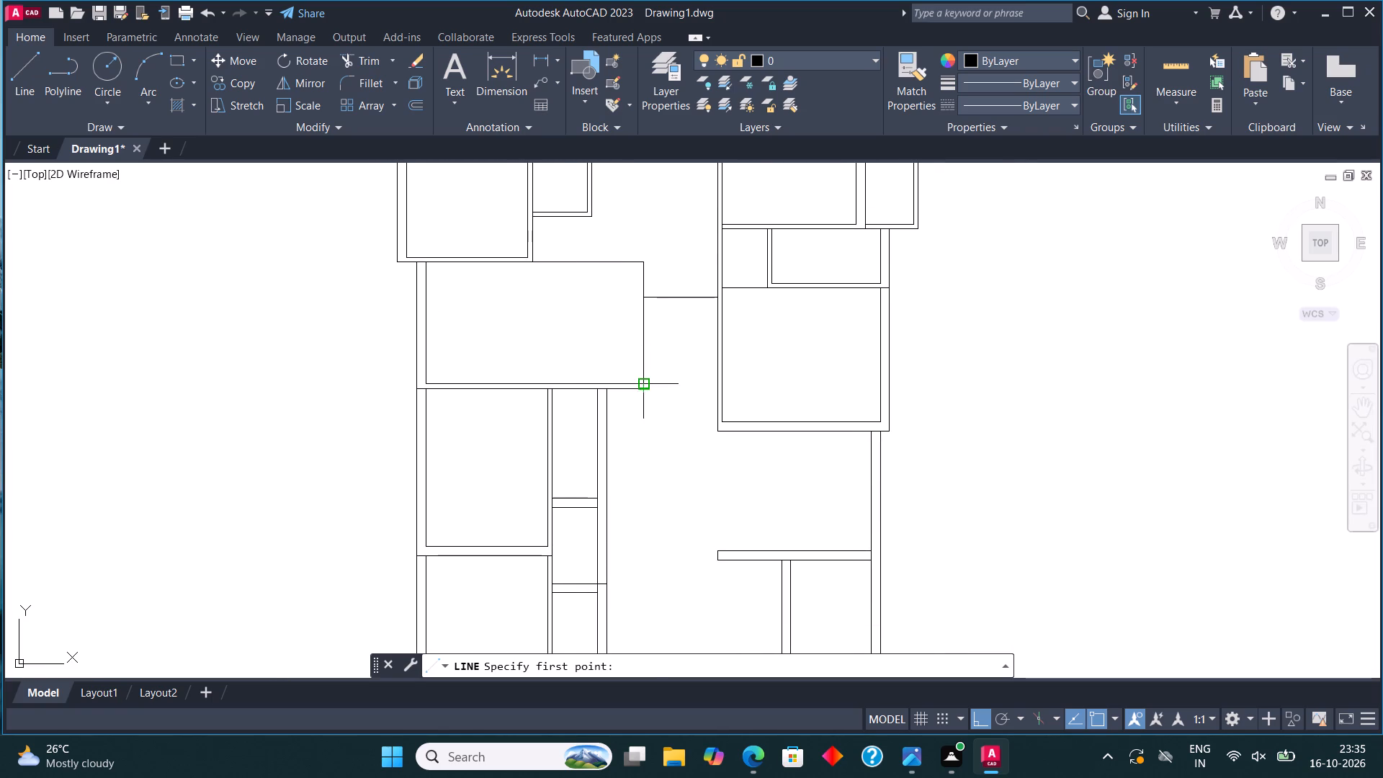
pyautogui.click(643, 383)
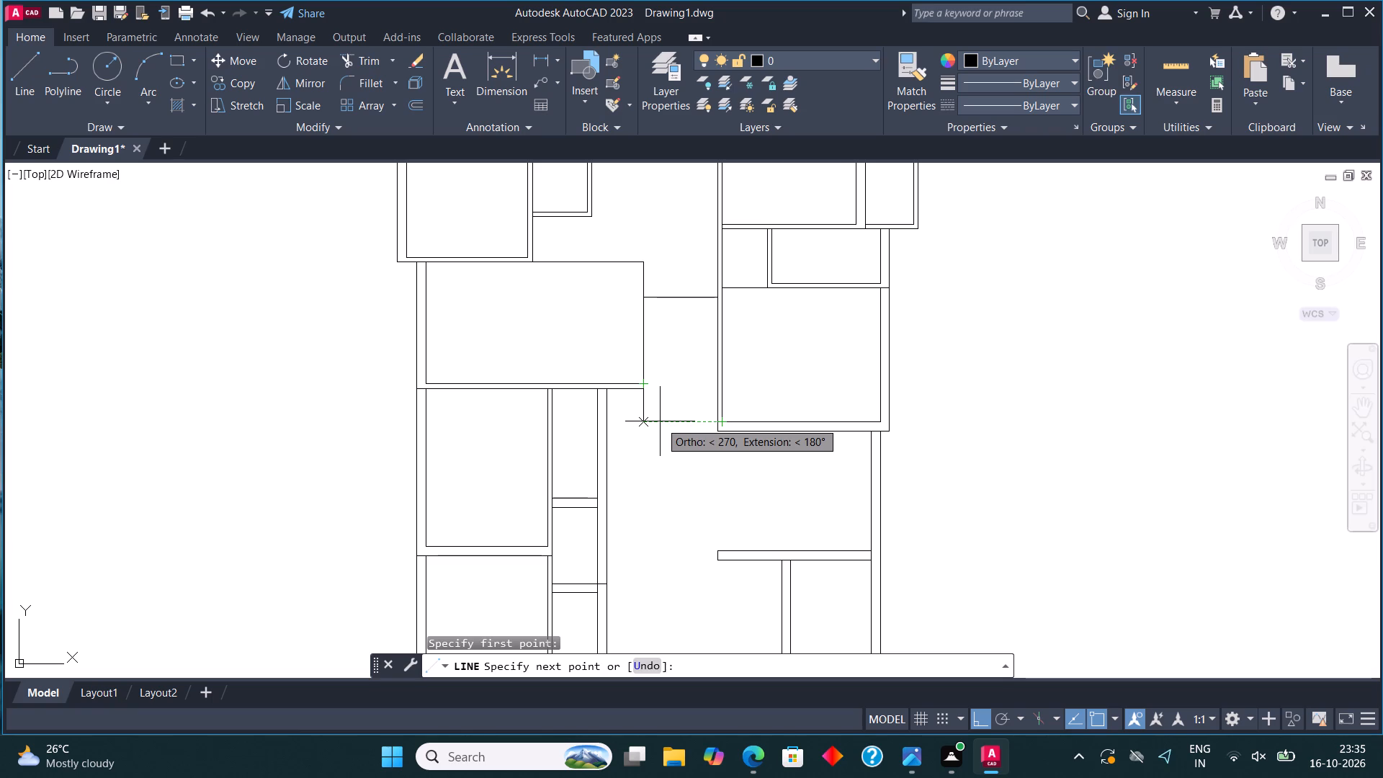
pyautogui.scroll(1, 660, 421)
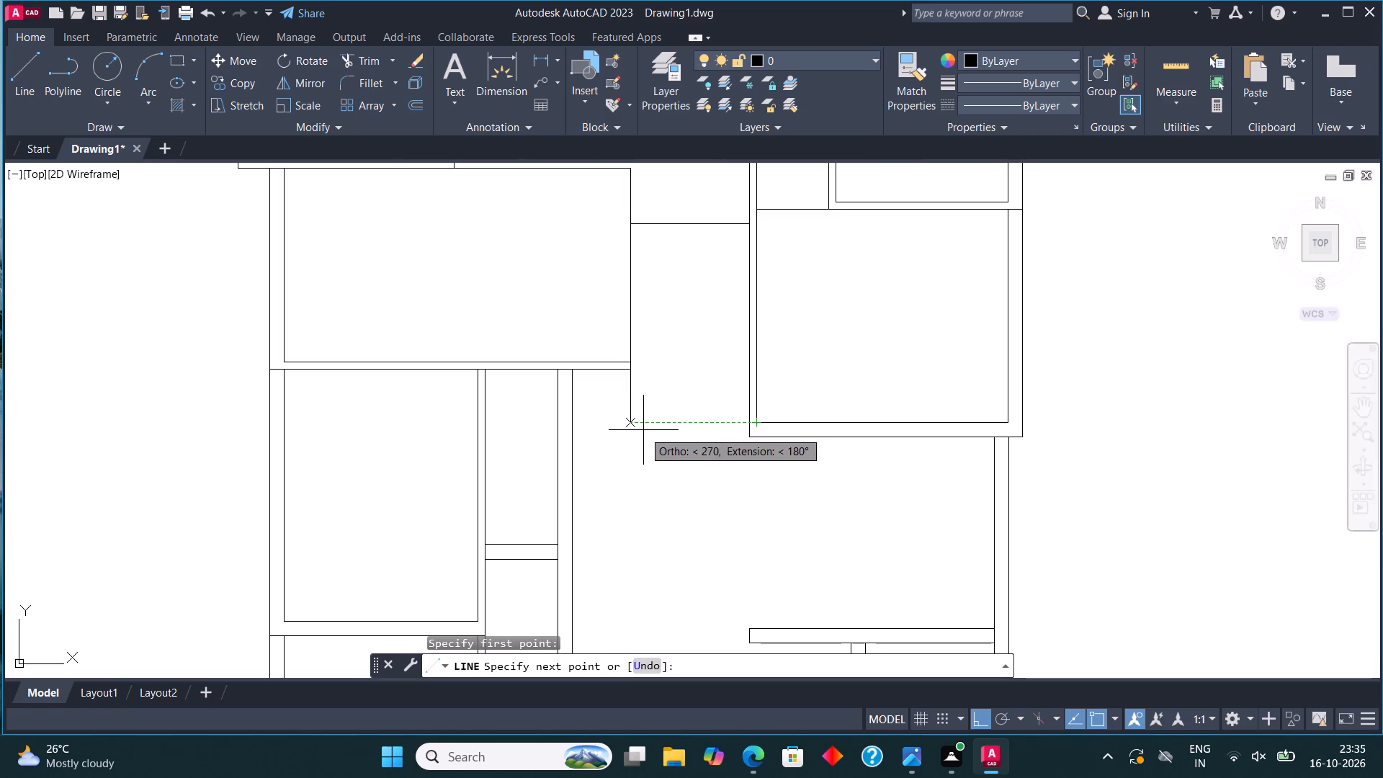
pyautogui.click(643, 430)
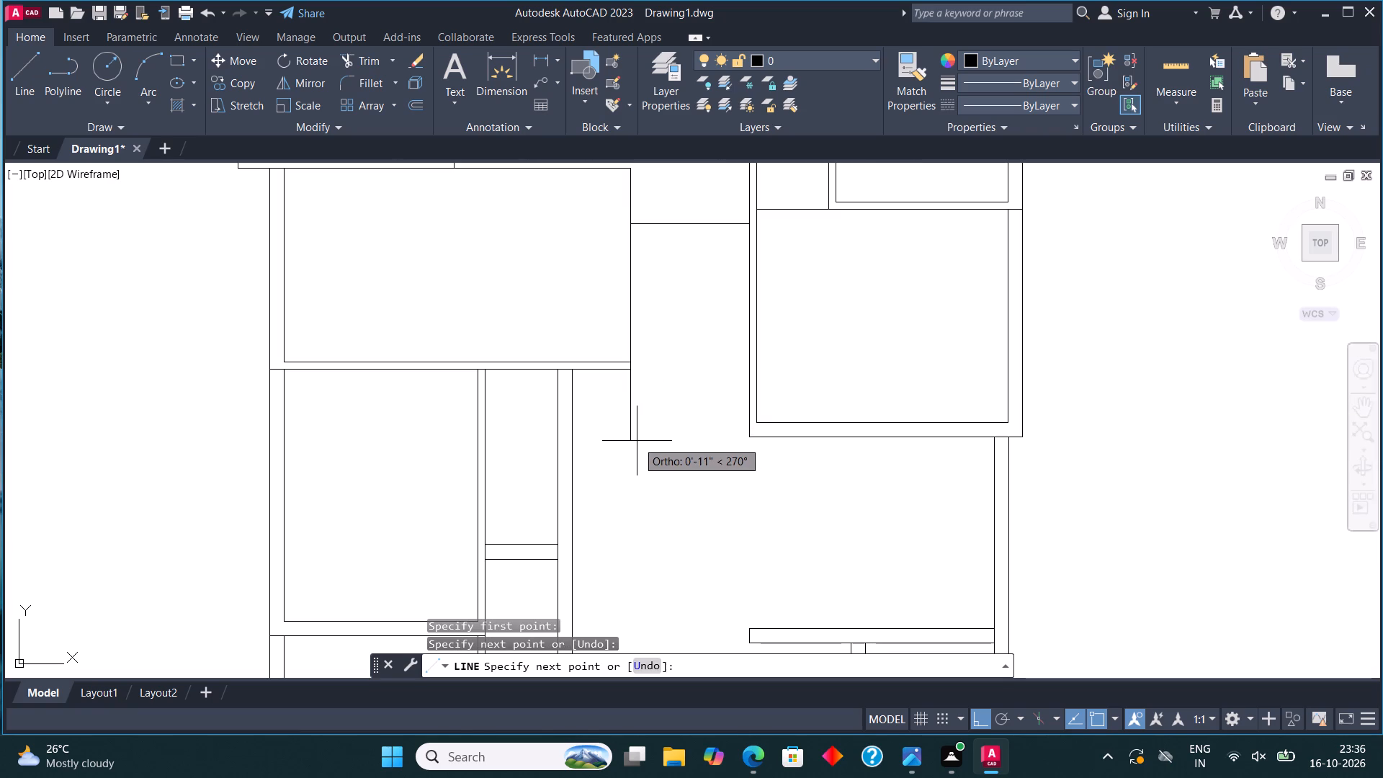
pyautogui.click(637, 441)
pyautogui.press('Escape')
pyautogui.moveTo(634, 321); pyautogui.dragTo(634, 369, button='middle')
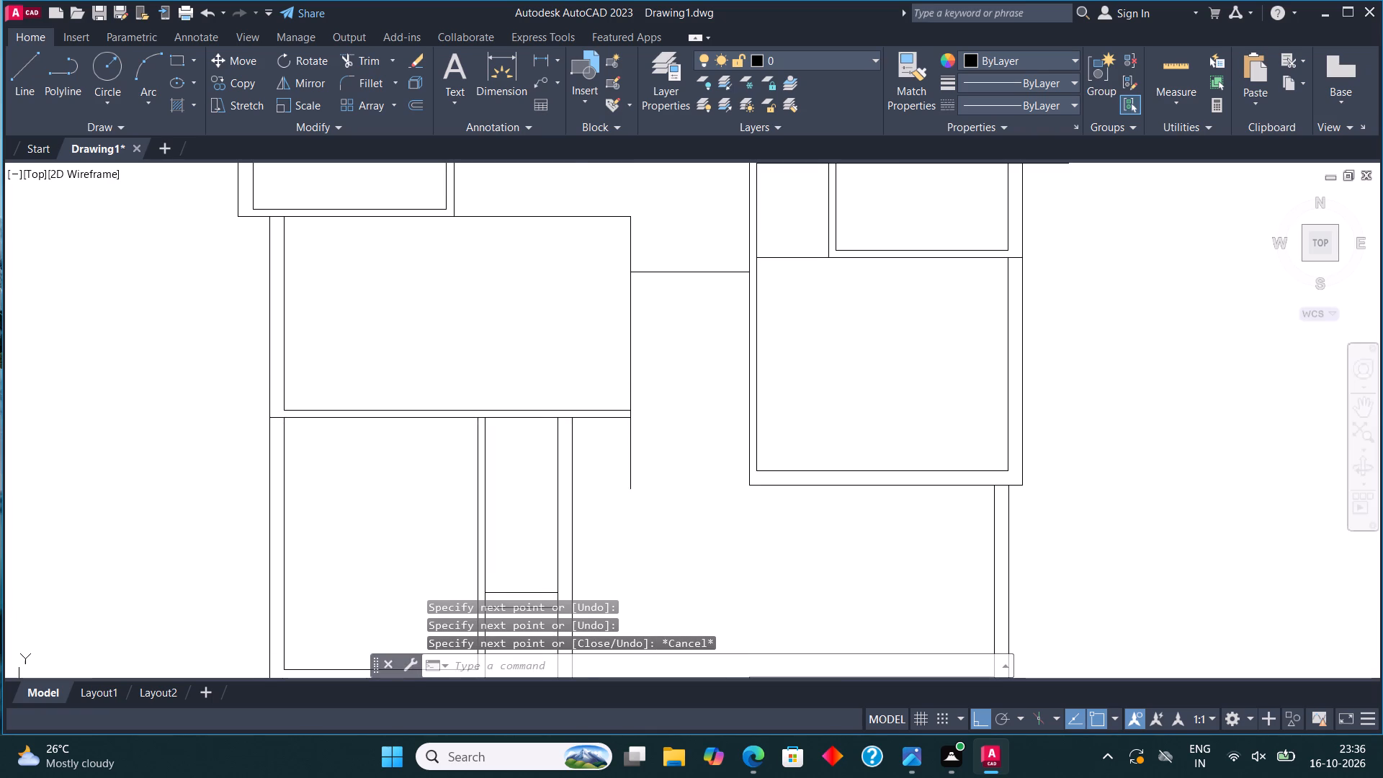
# Stretch the new vertical line's lower endpoint down to the end of the short segment below it.
pyautogui.scroll(-1, 634, 369)
pyautogui.moveTo(635, 355); pyautogui.dragTo(637, 401, button='middle')
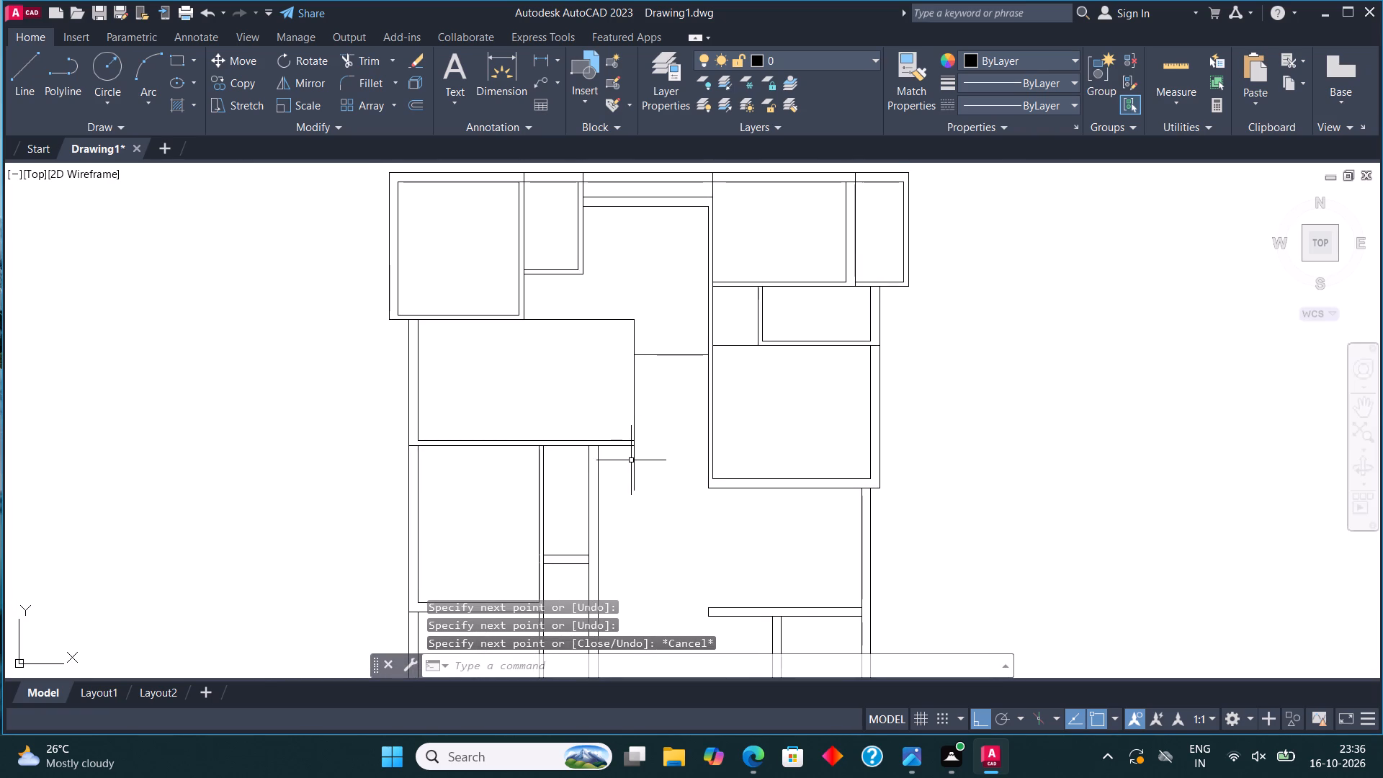
pyautogui.click(632, 461)
pyautogui.scroll(2, 632, 493)
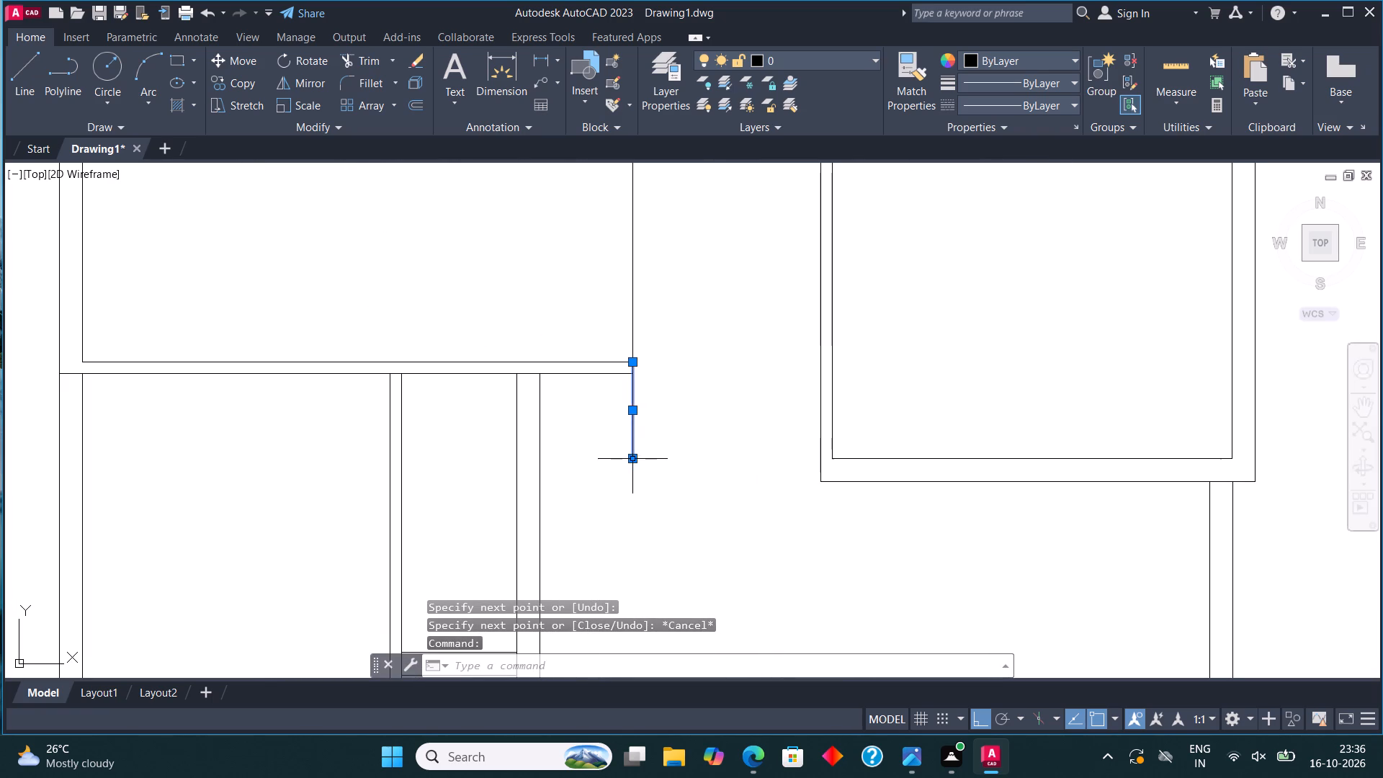
pyautogui.click(631, 455)
pyautogui.click(631, 481)
pyautogui.press('Escape')
# Offset the new vertical line 4.5" to the right to form the wall's second face.
pyautogui.click(632, 446)
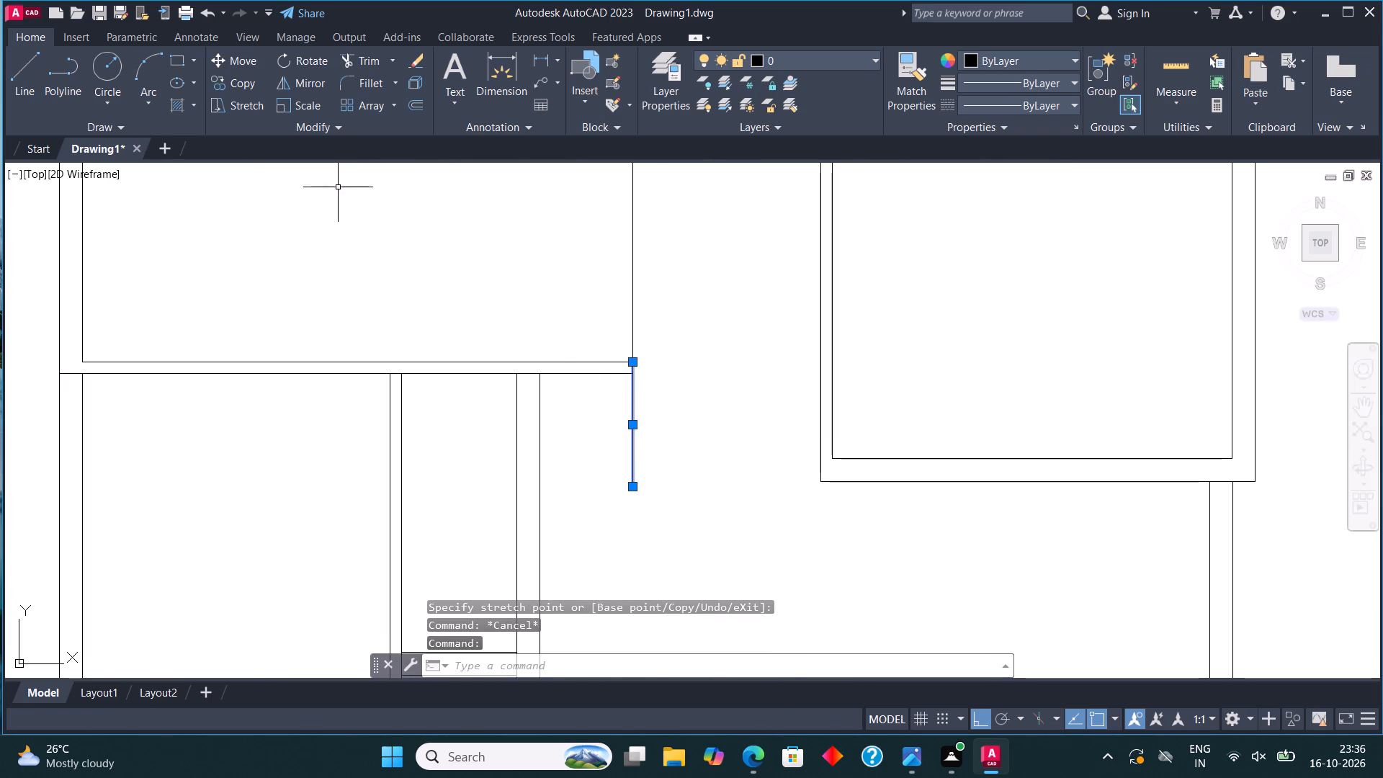
pyautogui.click(419, 99)
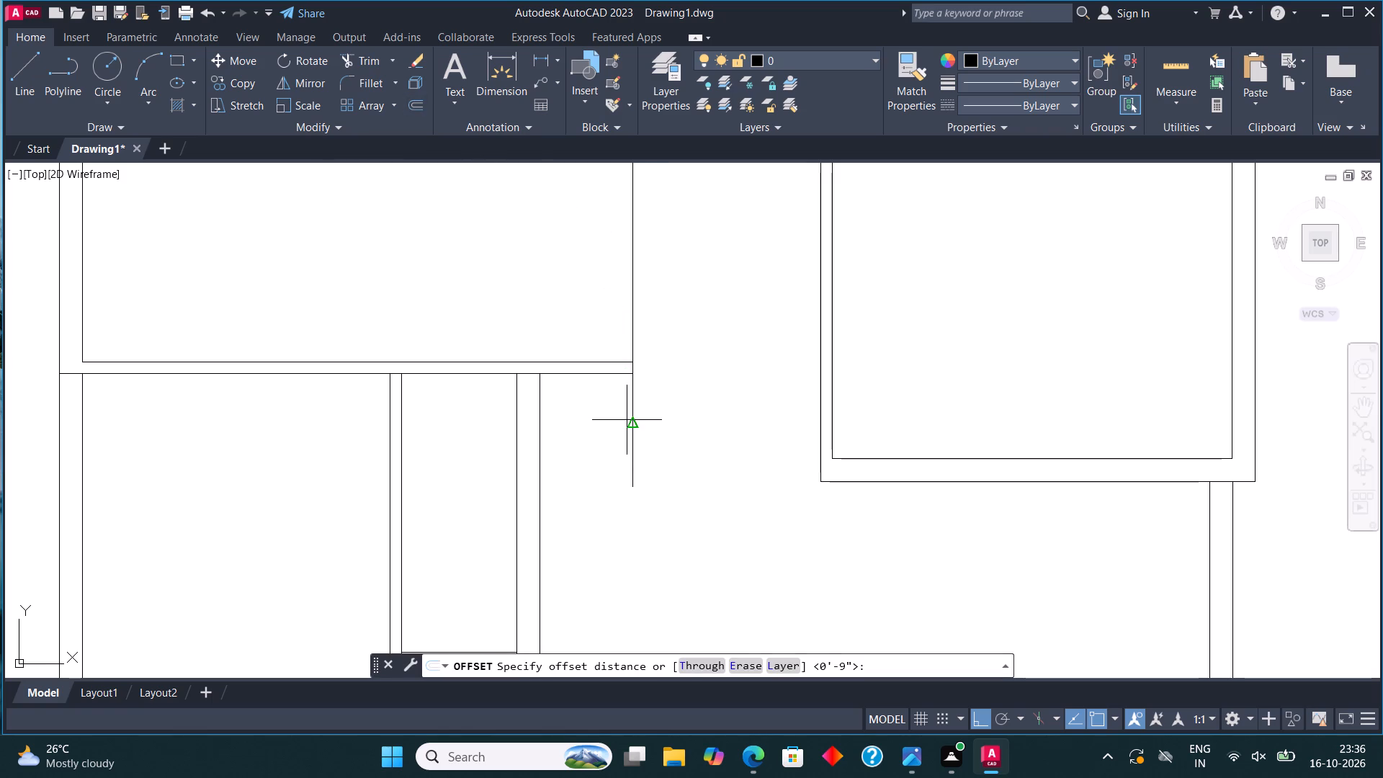
pyautogui.click(627, 420)
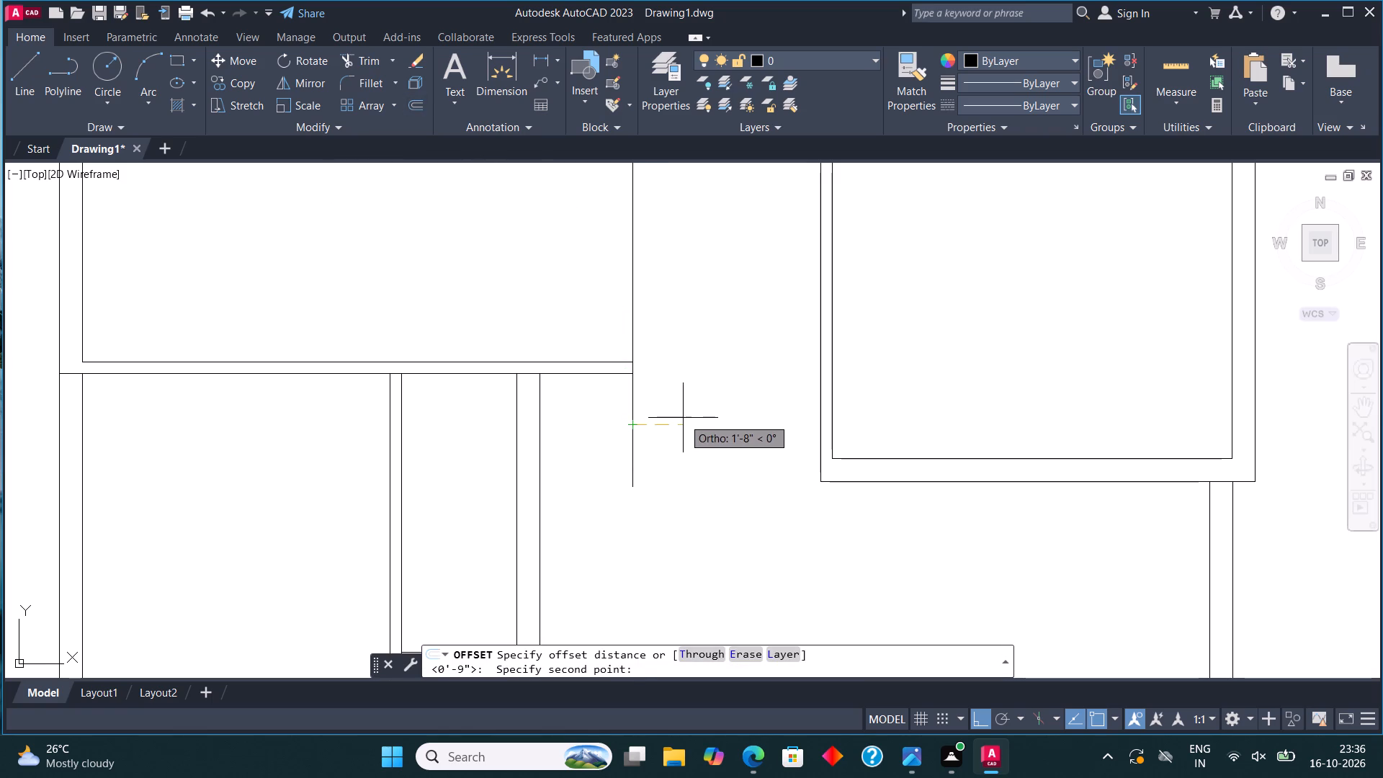
pyautogui.write('4.5"')
pyautogui.press('Return')
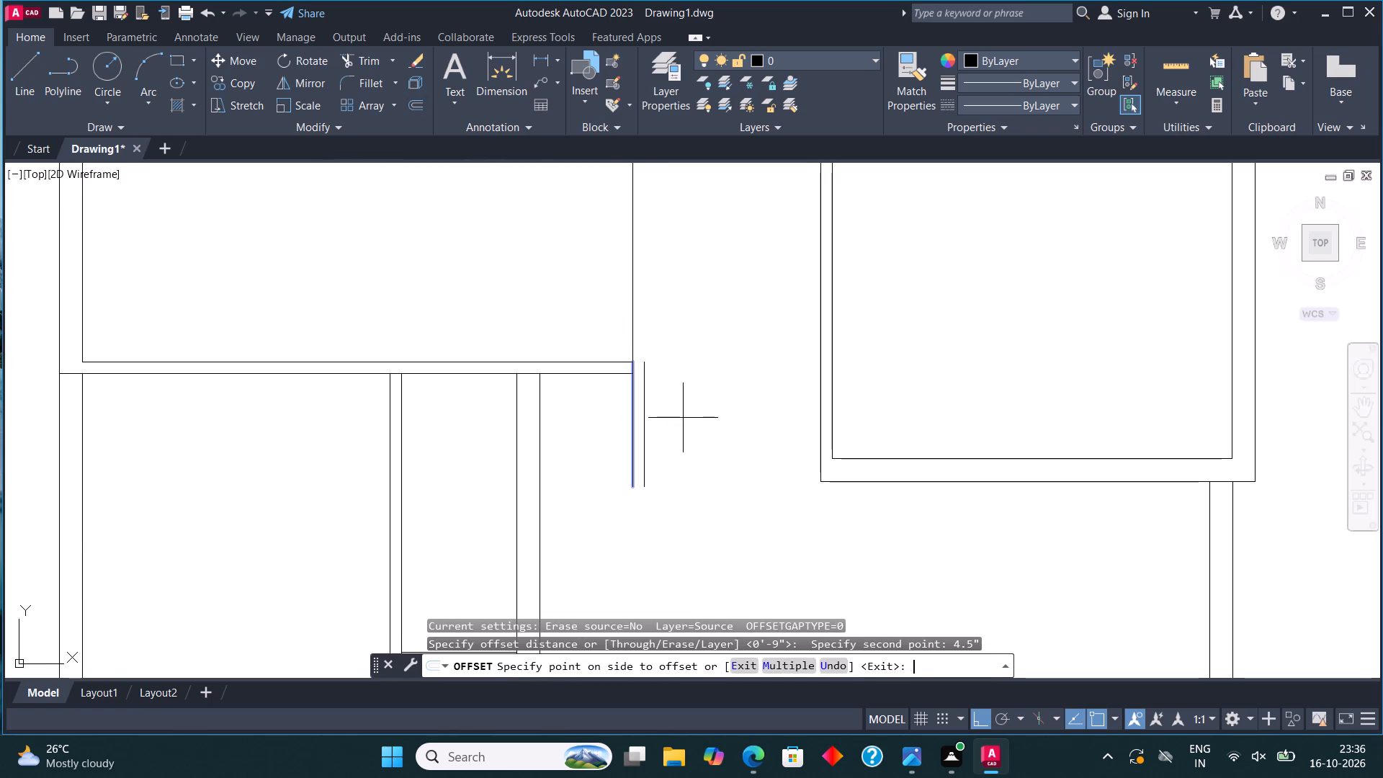
pyautogui.click(683, 418)
pyautogui.click(693, 417)
pyautogui.press('Escape')
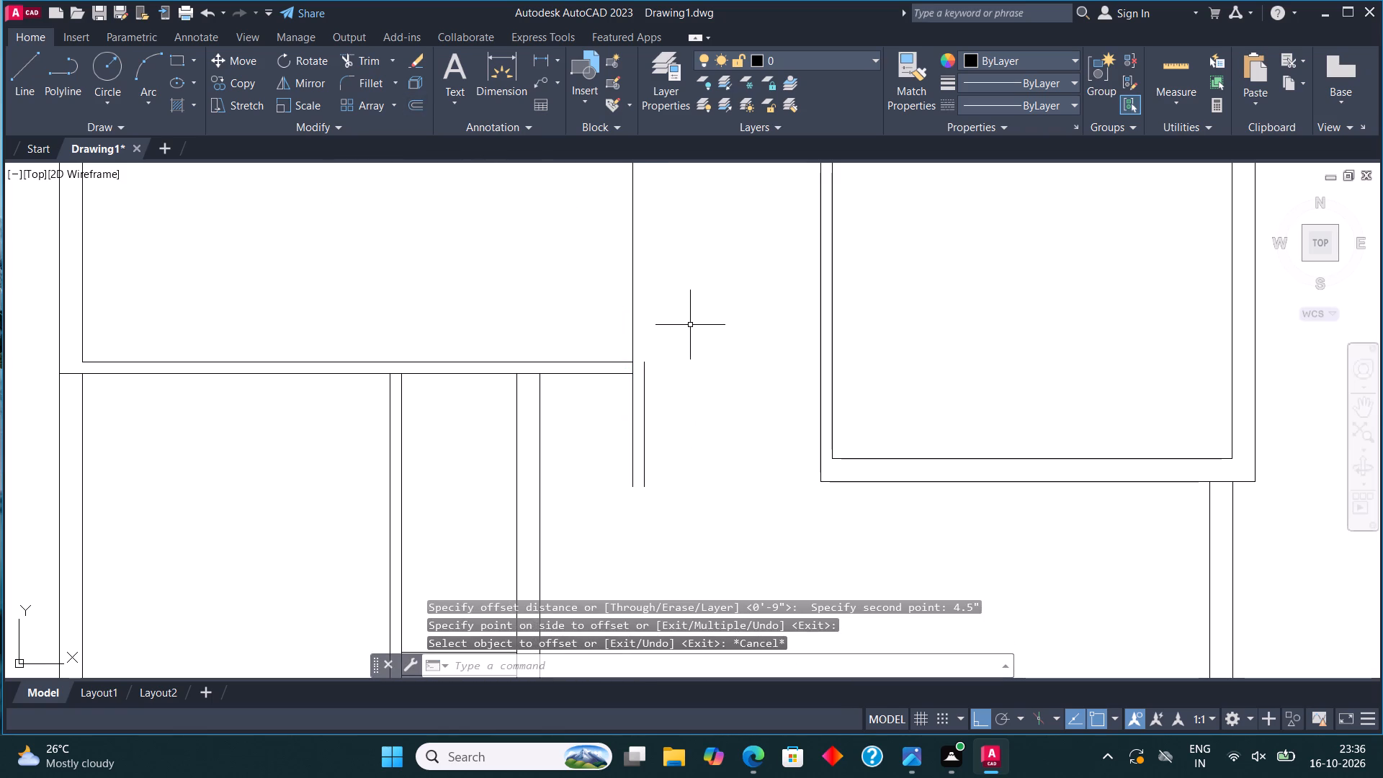
# Trim the hall's right boundary line between the short horizontal connecting line and the hall's lower wall.
pyautogui.scroll(-1, 690, 325)
pyautogui.moveTo(695, 329); pyautogui.dragTo(686, 388, button='middle')
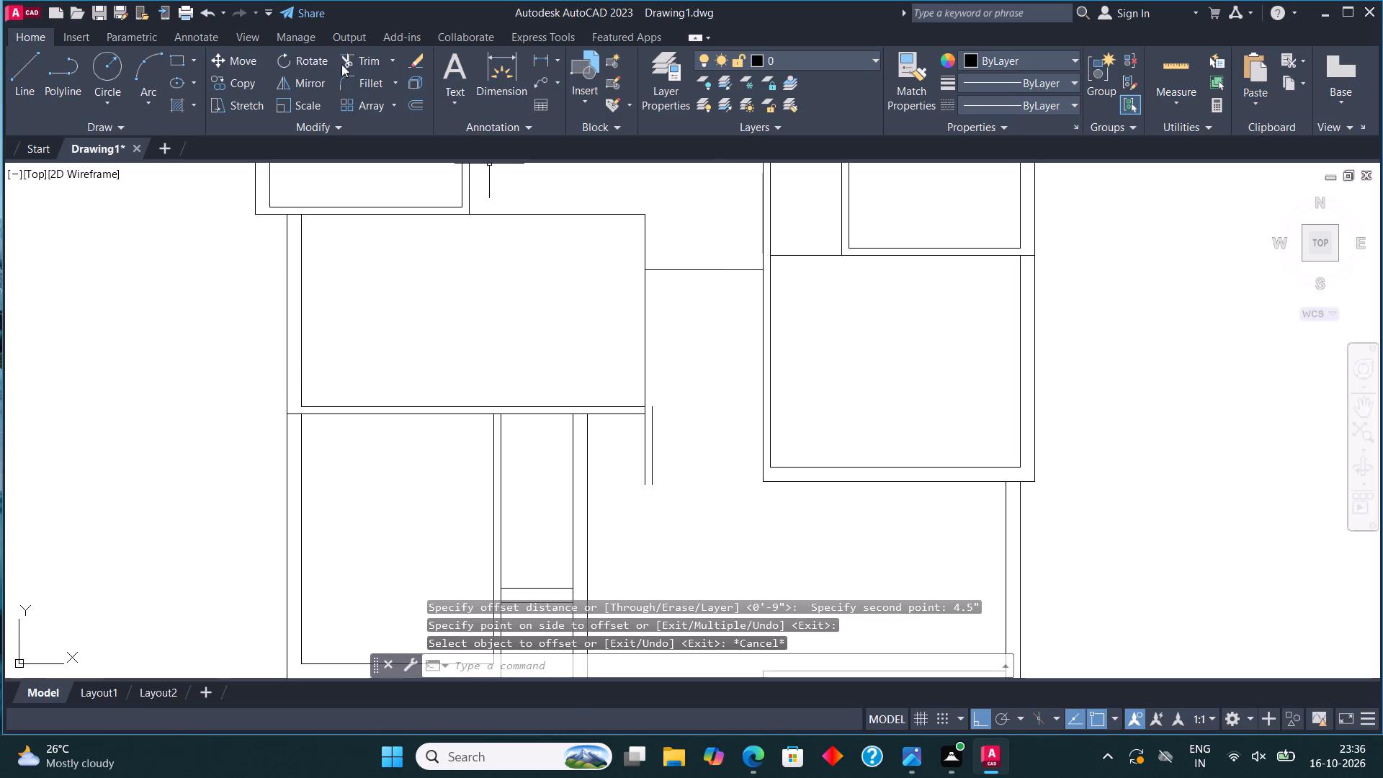
pyautogui.click(359, 56)
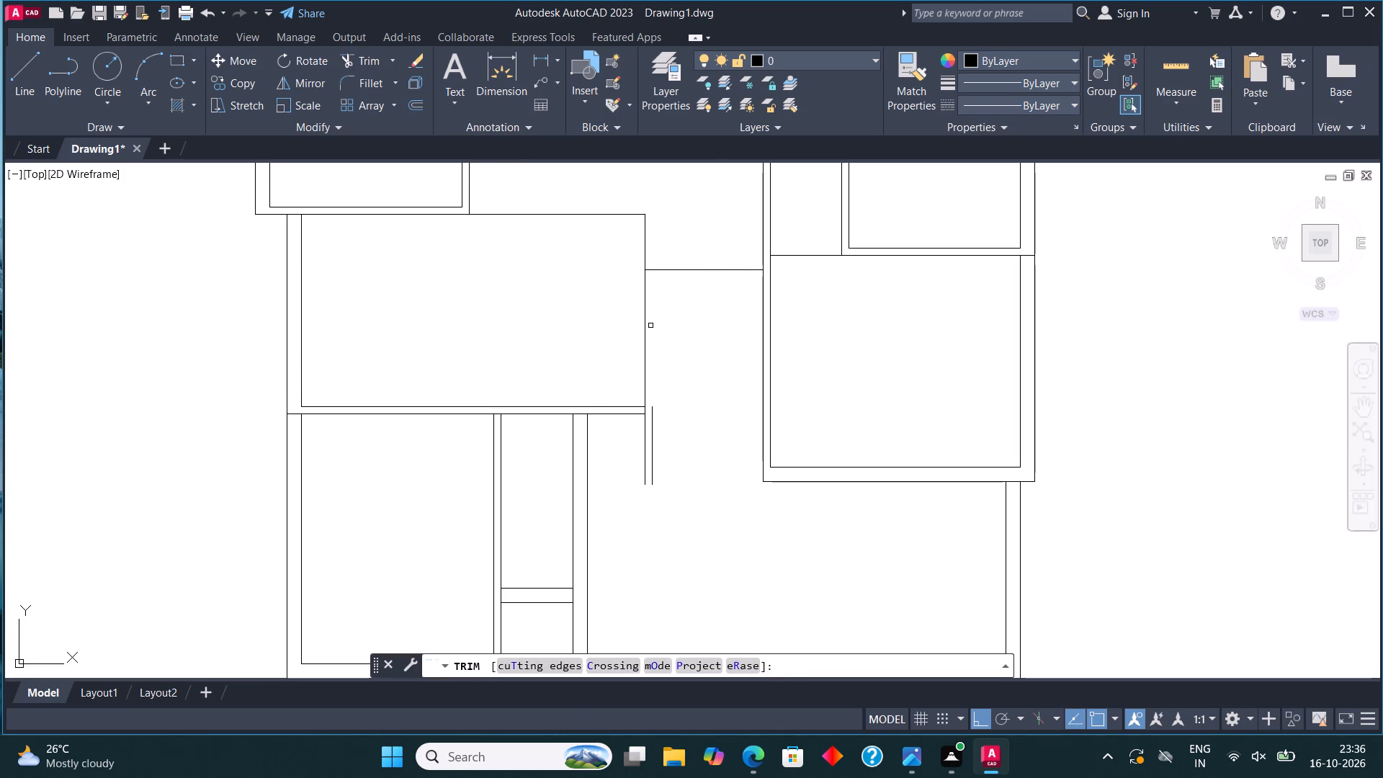
pyautogui.moveTo(681, 328); pyautogui.dragTo(658, 328)
pyautogui.click(584, 328)
pyautogui.moveTo(684, 327); pyautogui.dragTo(692, 330)
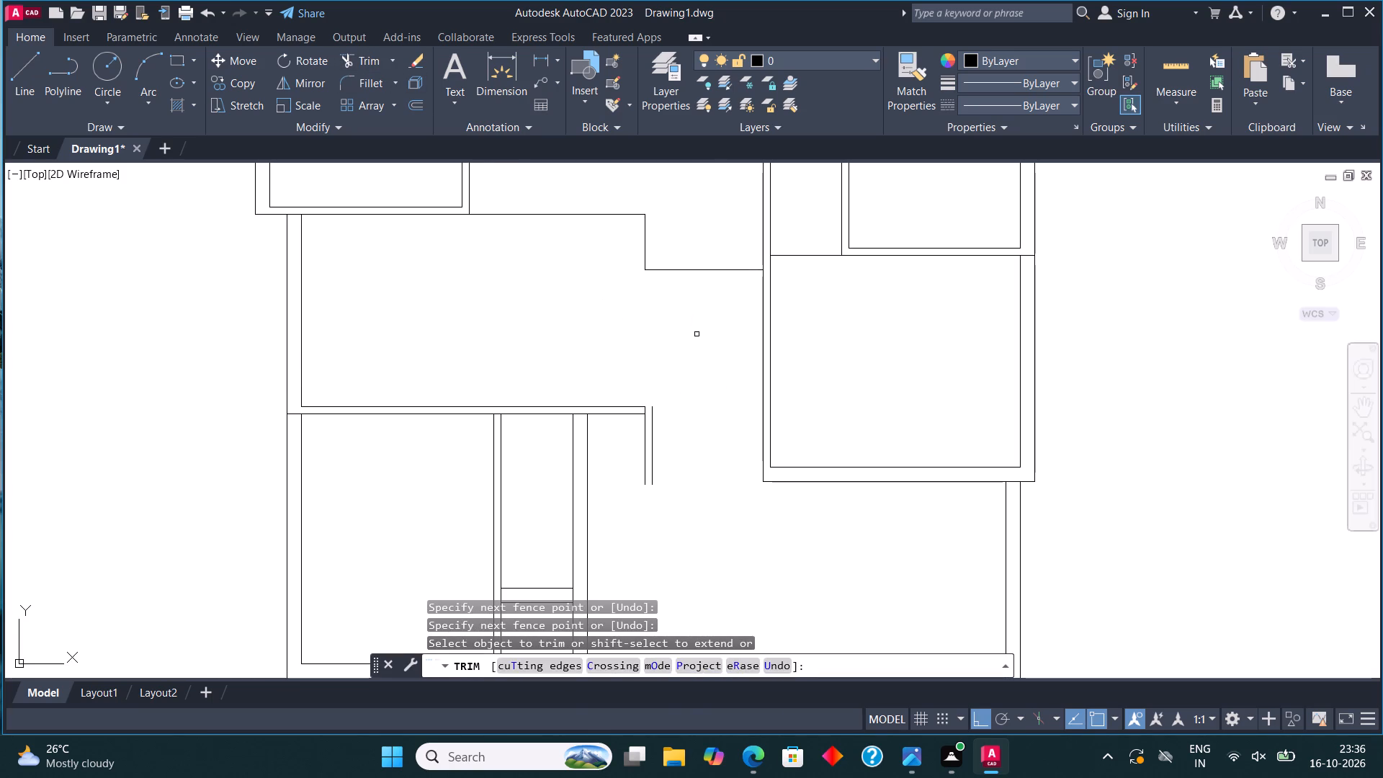
pyautogui.press('Escape')
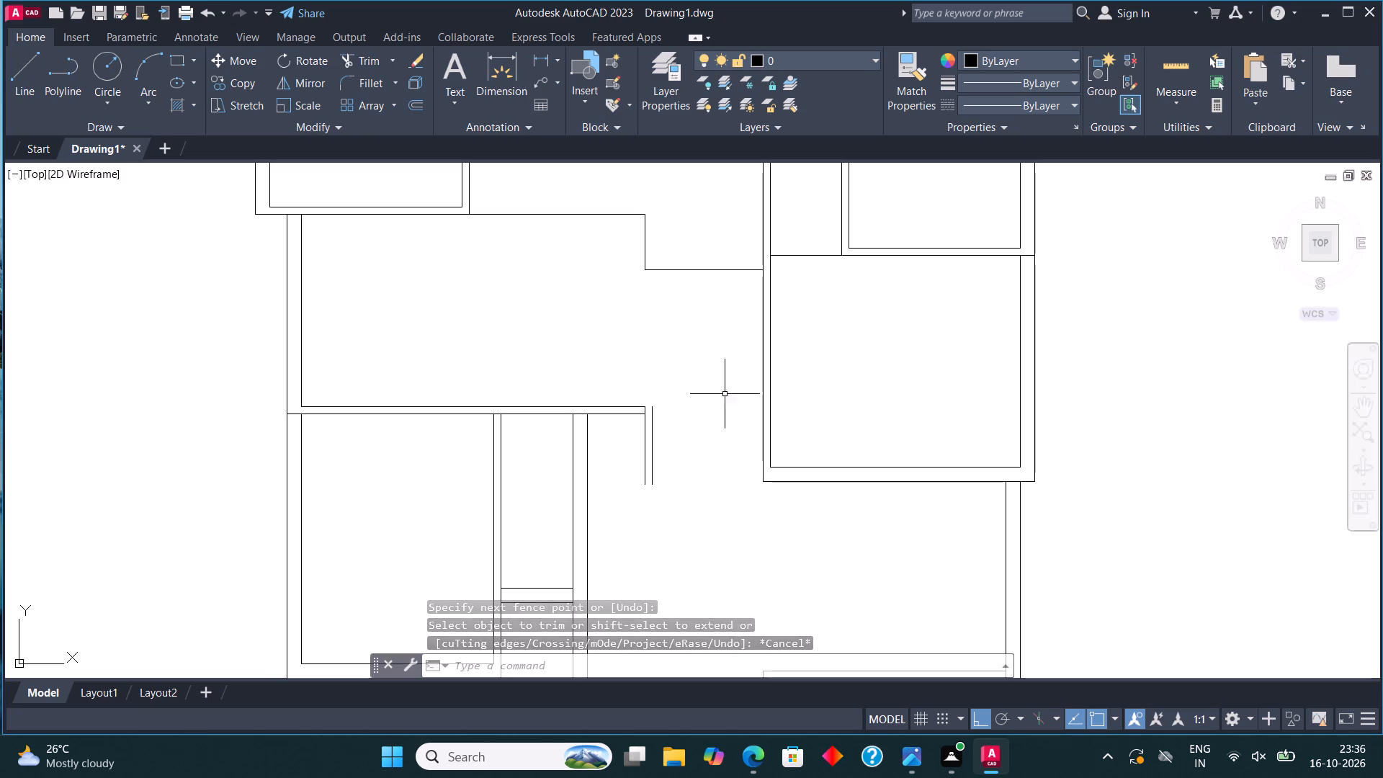
# Draw a short horizontal line from the right room's lower-left outer corner toward the new vertical wall.
pyautogui.moveTo(686, 346); pyautogui.dragTo(676, 439, button='middle')
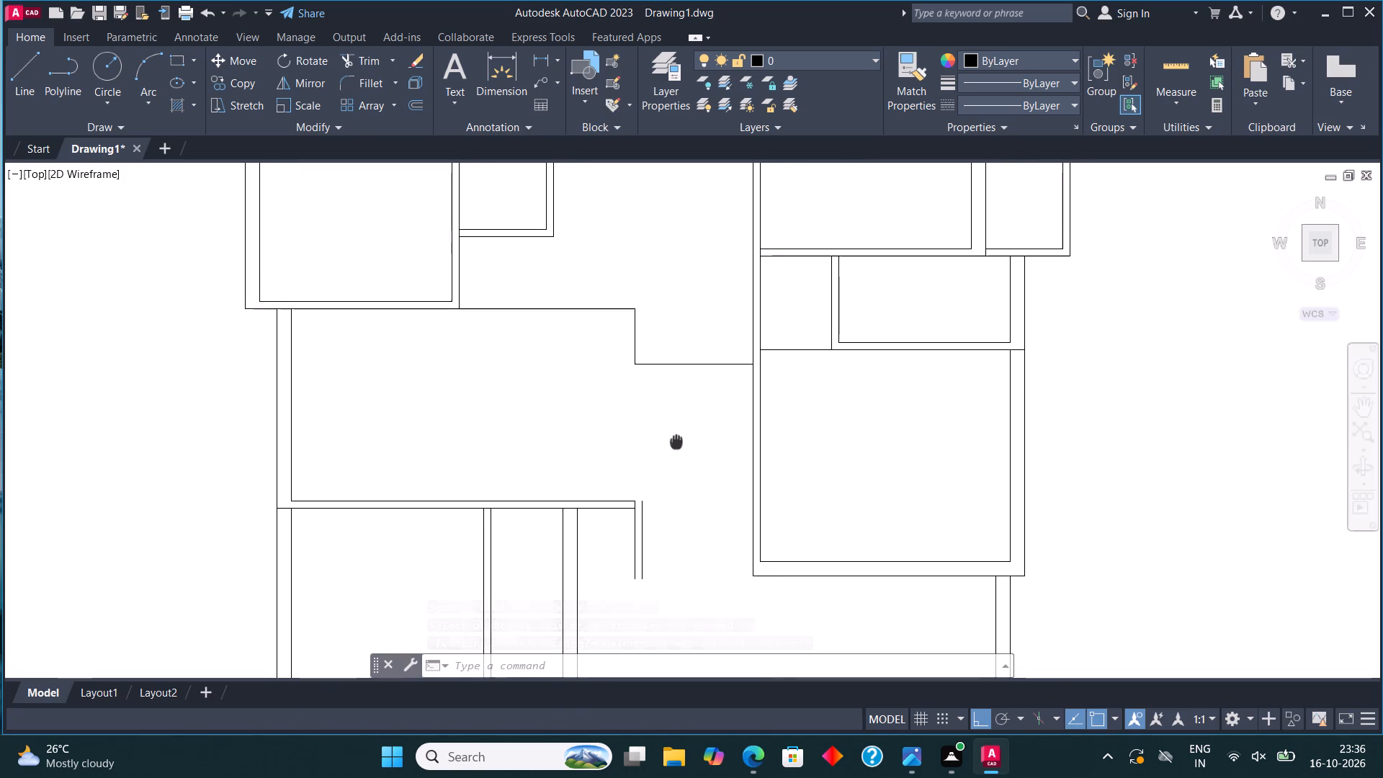
pyautogui.moveTo(676, 439); pyautogui.dragTo(698, 429, button='middle')
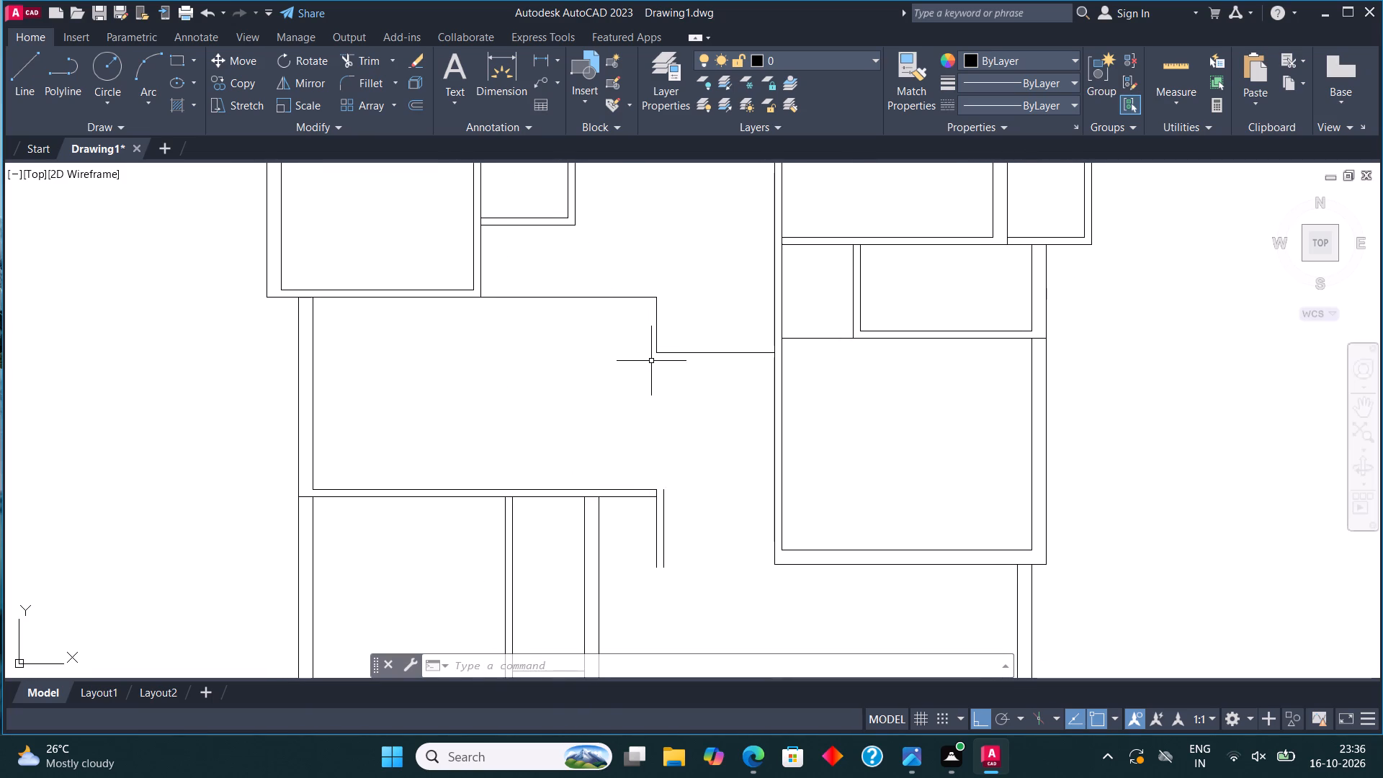
pyautogui.moveTo(650, 360); pyautogui.dragTo(637, 306, button='middle')
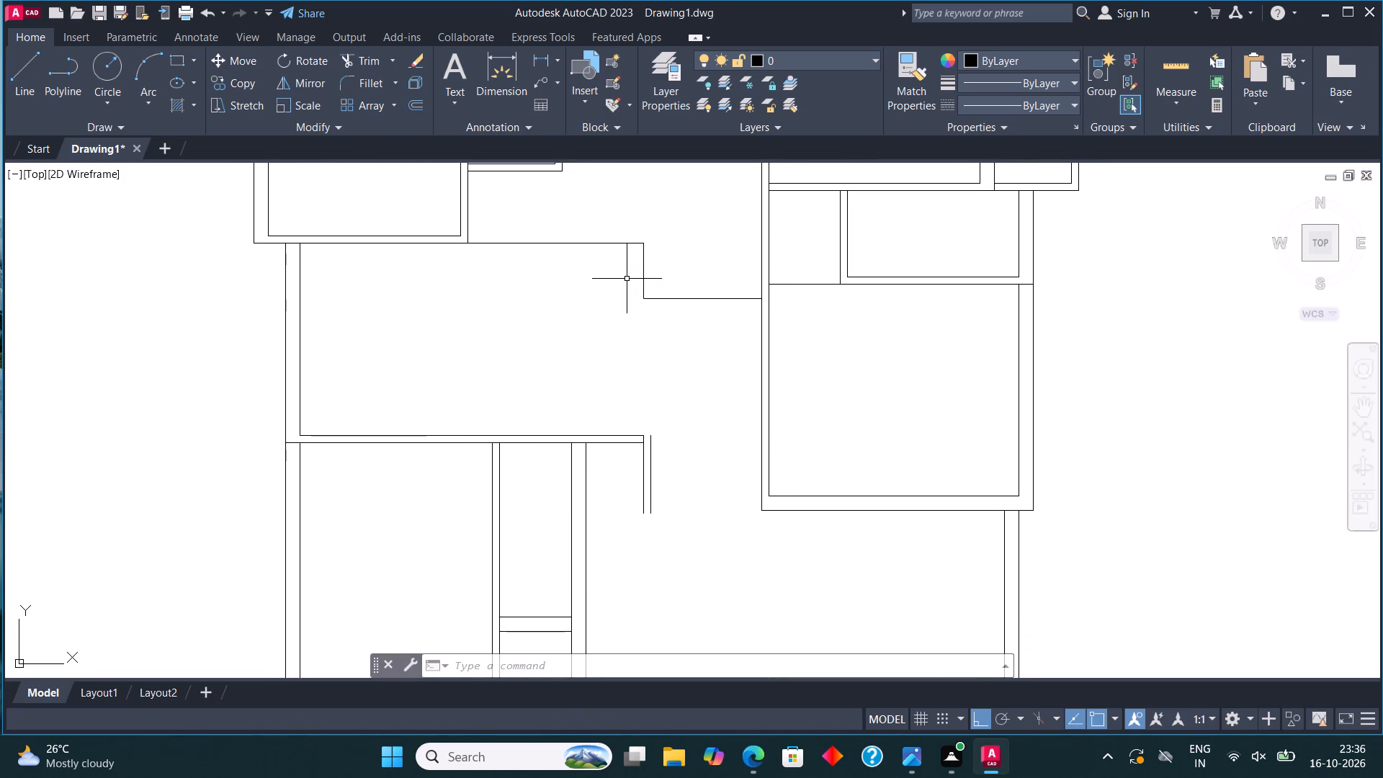
pyautogui.scroll(-2, 645, 323)
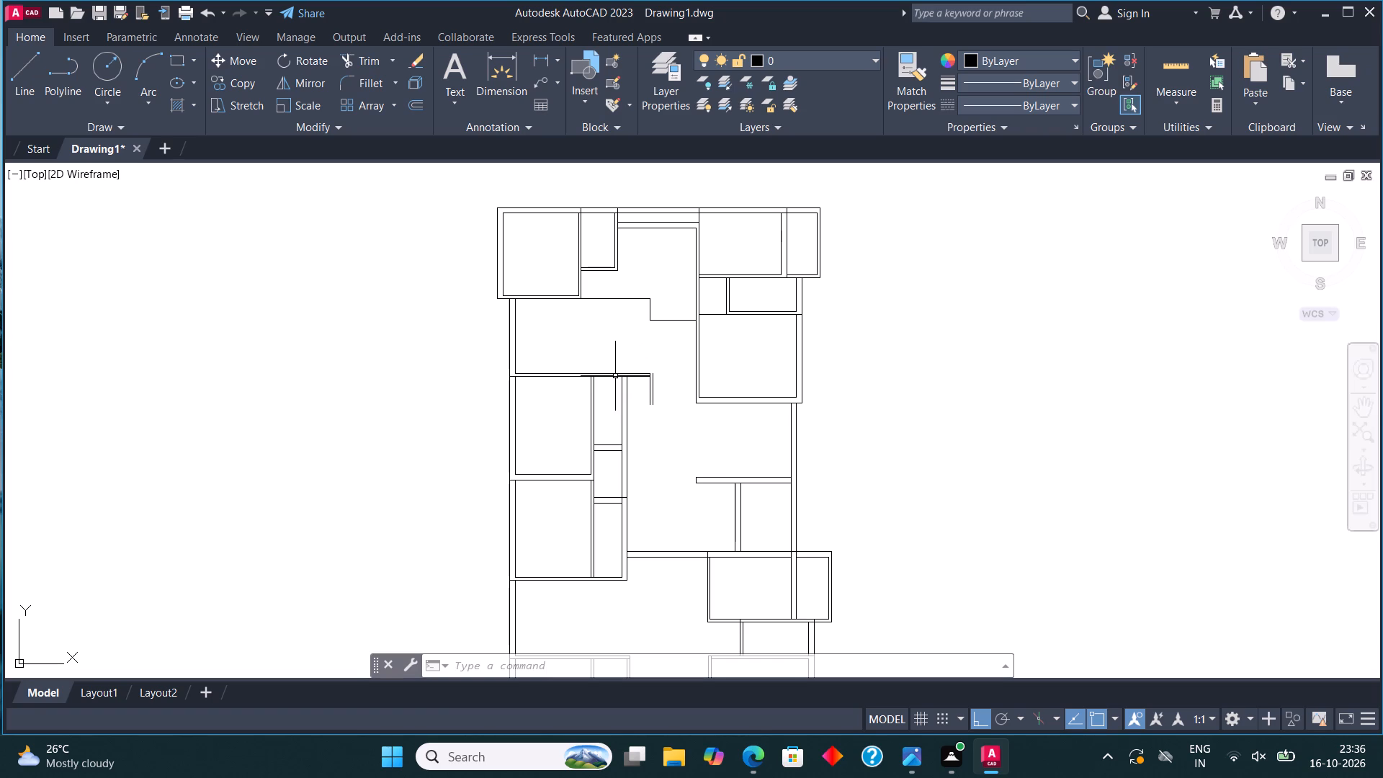
pyautogui.scroll(1, 658, 375)
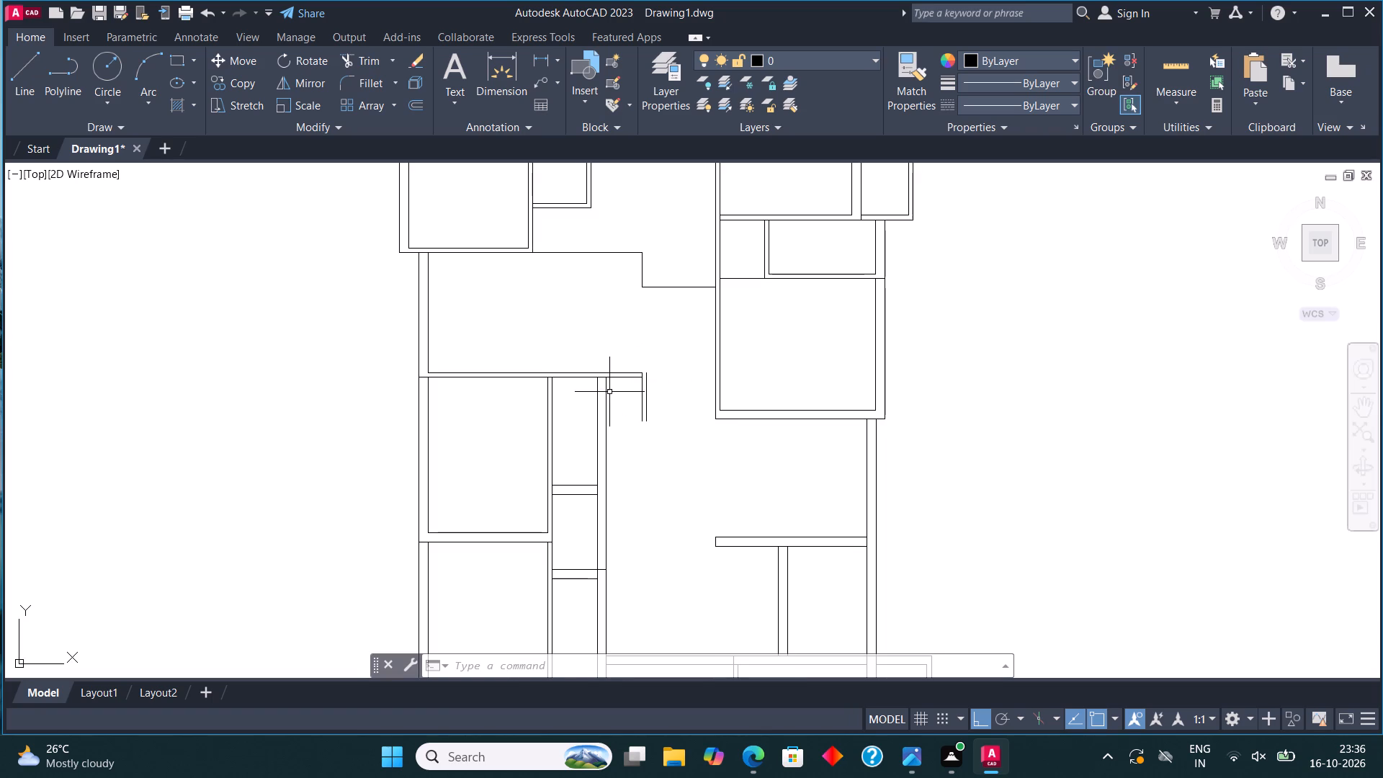
pyautogui.scroll(1, 673, 452)
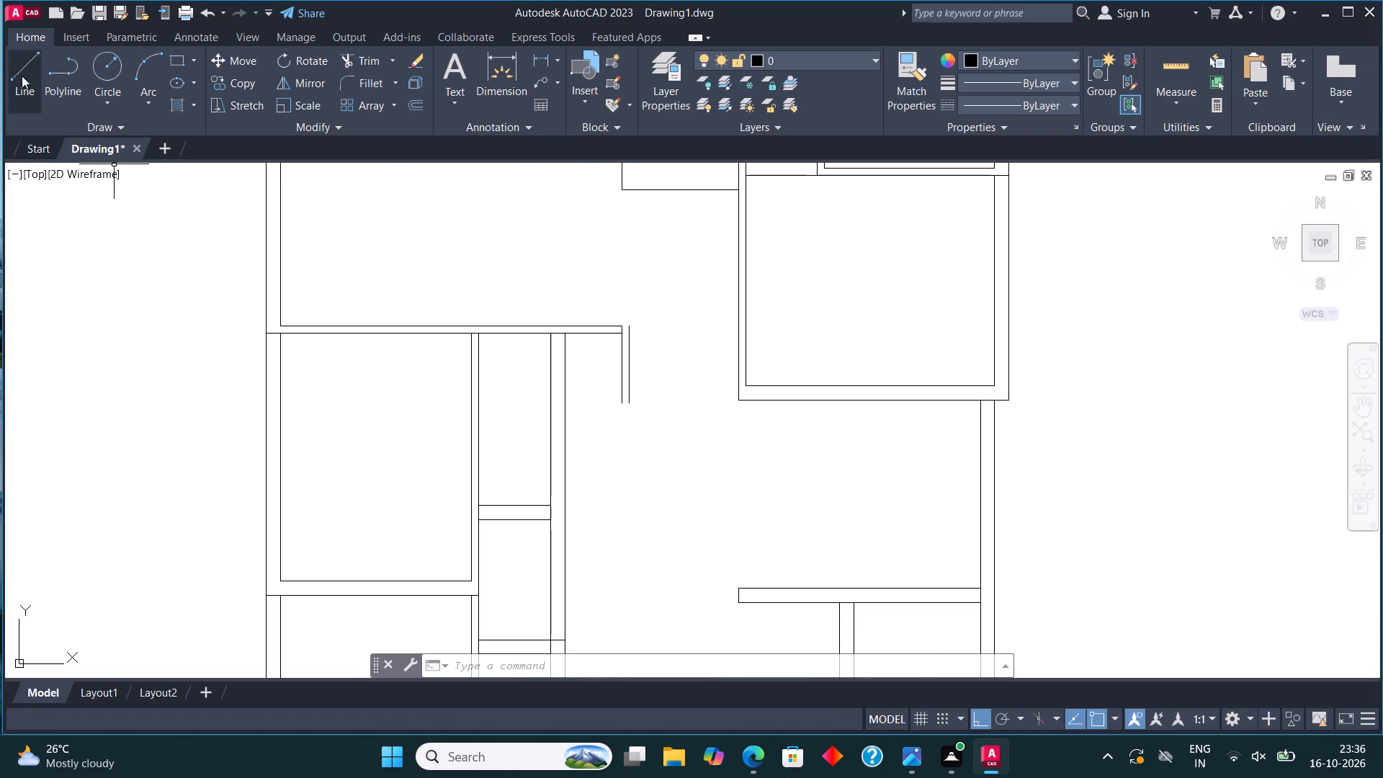
pyautogui.click(17, 65)
pyautogui.click(731, 403)
pyautogui.click(669, 402)
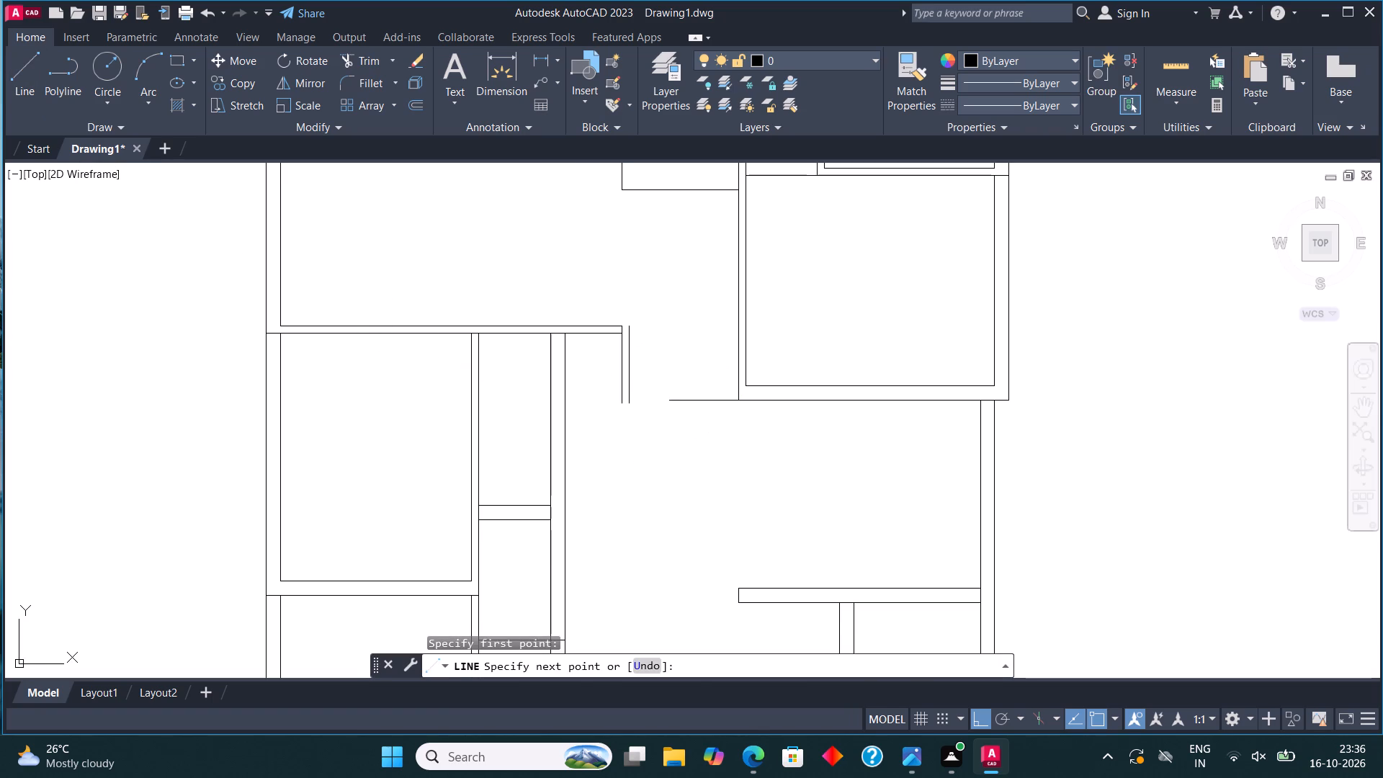
# Fillet the outer and inner lines of the right room's lower wall with the matching faces of the new vertical wall.
pyautogui.click(372, 69)
pyautogui.click(376, 78)
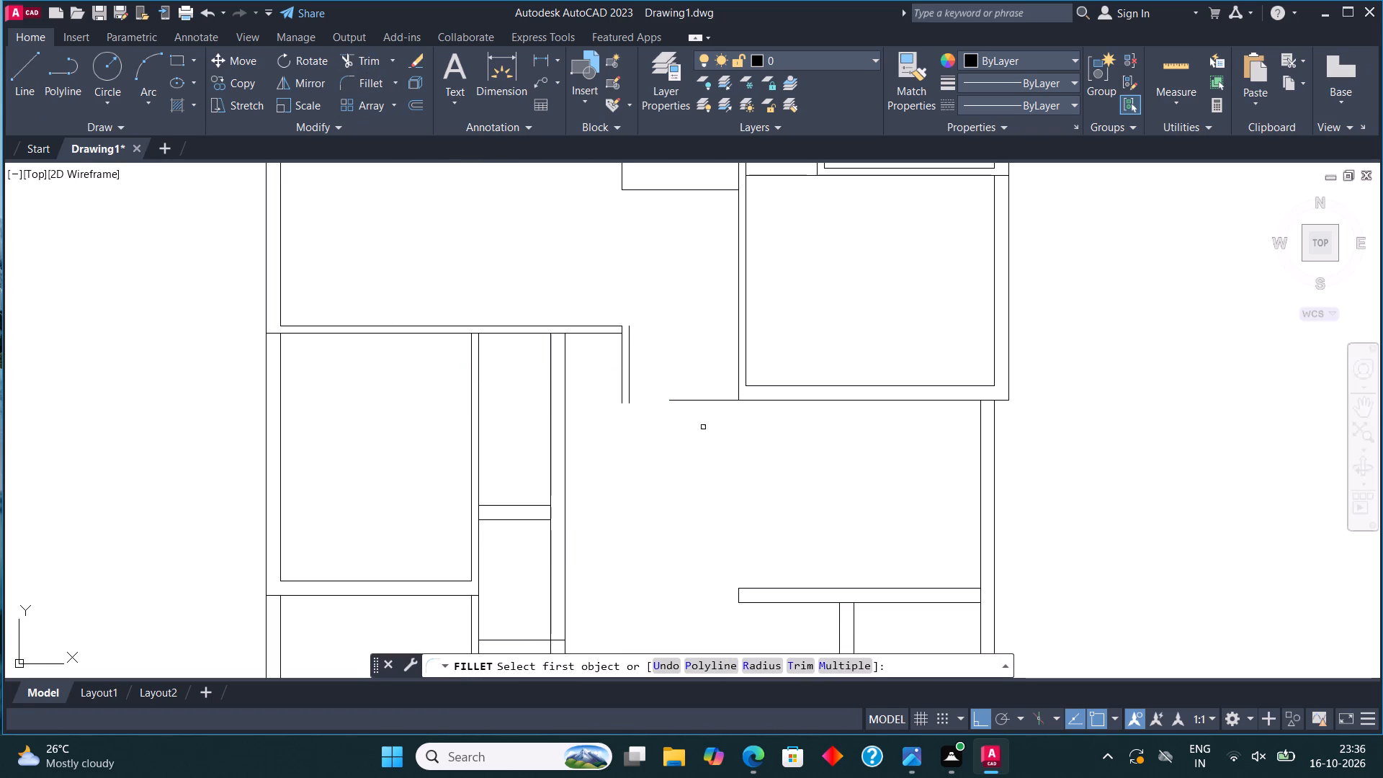
pyautogui.click(691, 401)
pyautogui.click(622, 371)
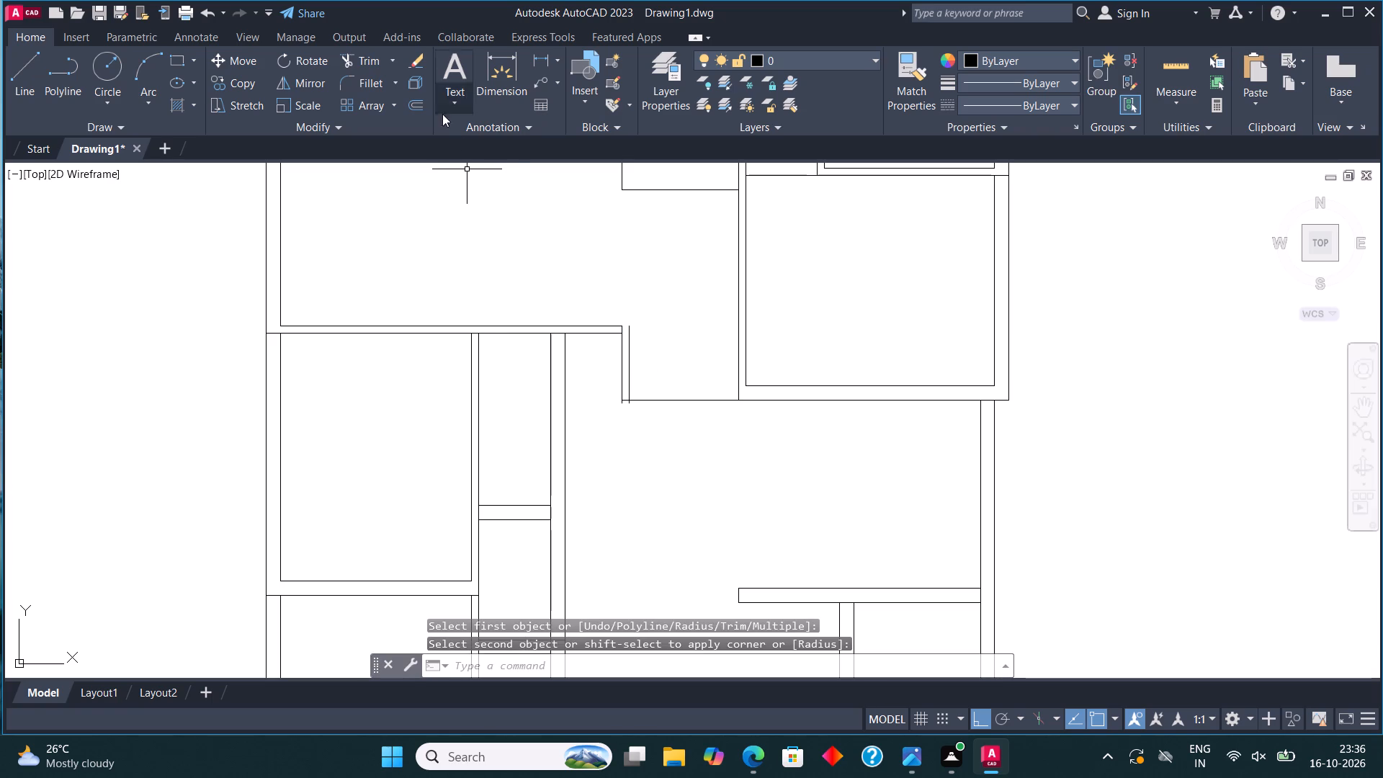
pyautogui.click(369, 81)
pyautogui.click(756, 386)
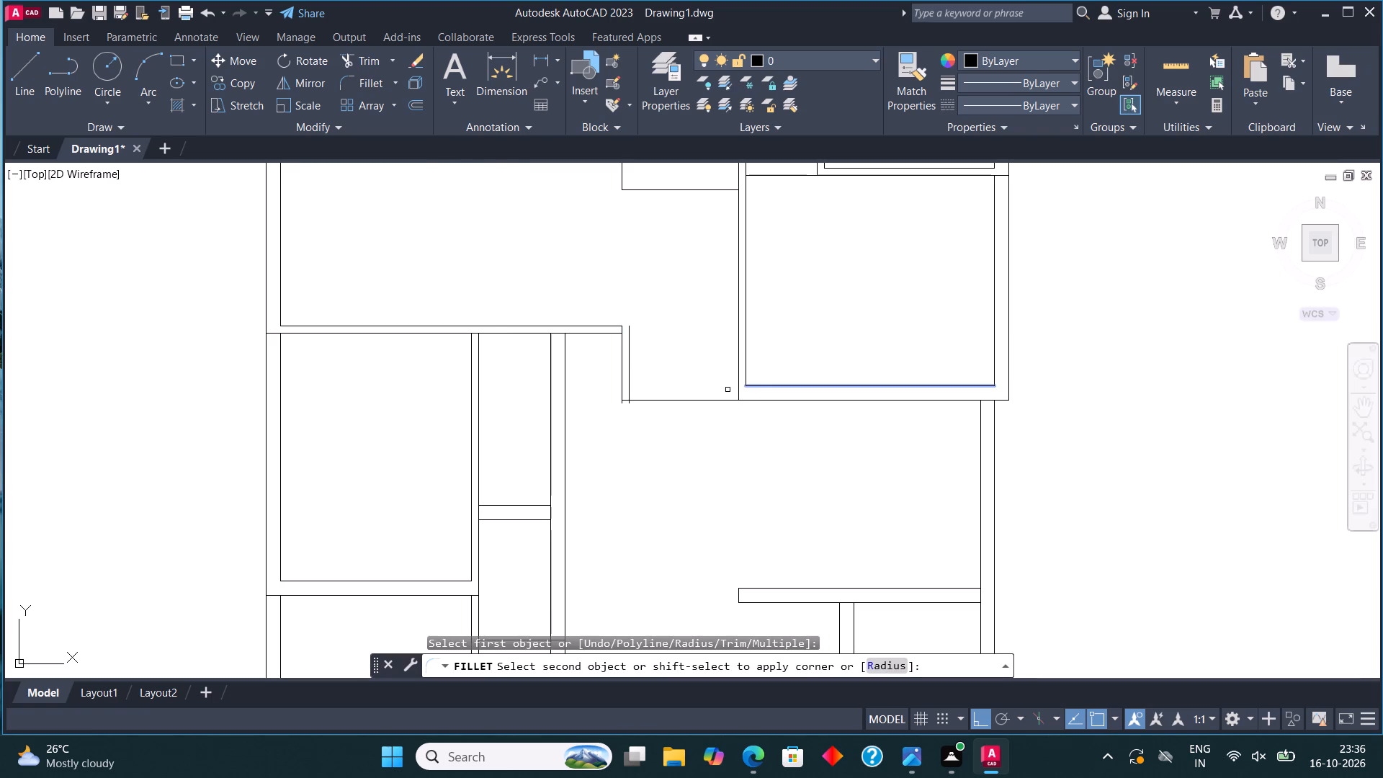
pyautogui.click(629, 372)
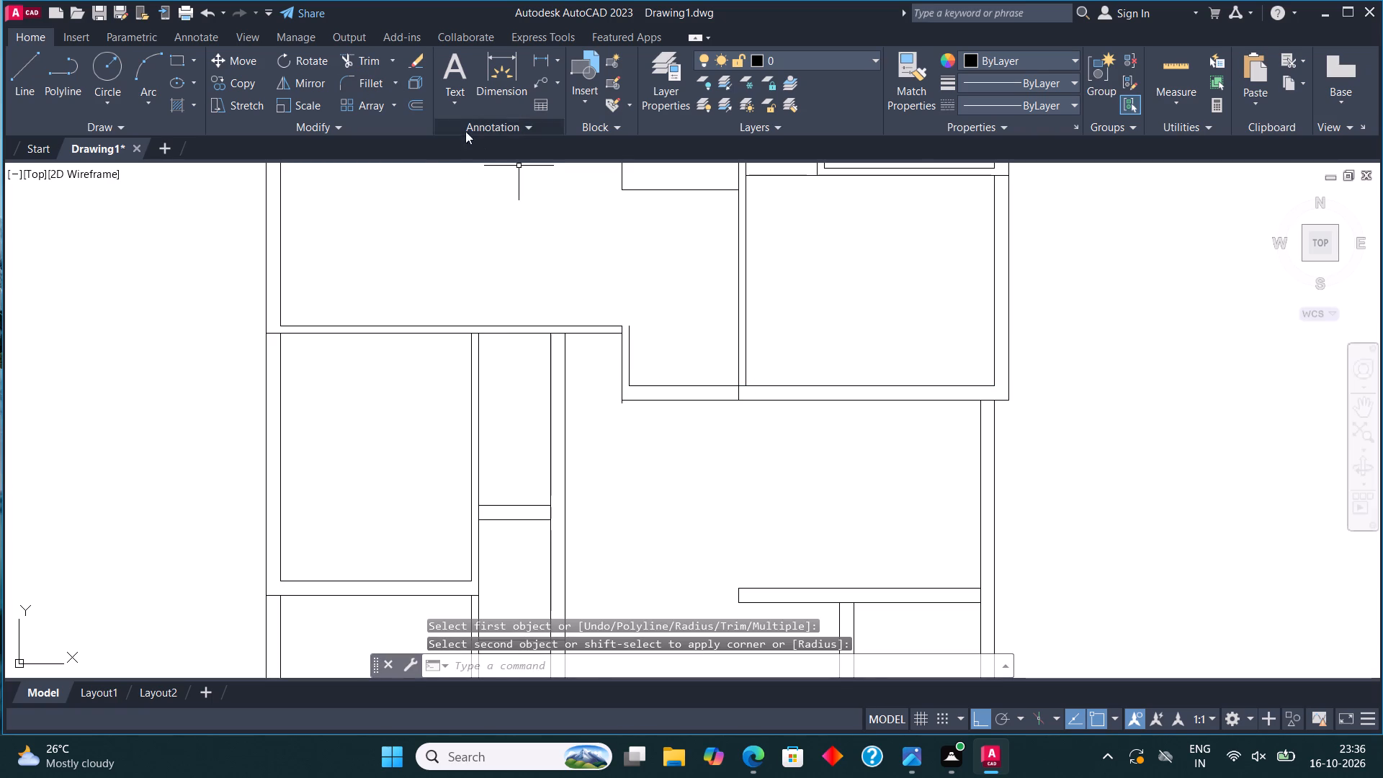
# Fillet the upper line of the hall's lower wall with the right face of the new vertical wall.
pyautogui.click(362, 91)
pyautogui.click(370, 82)
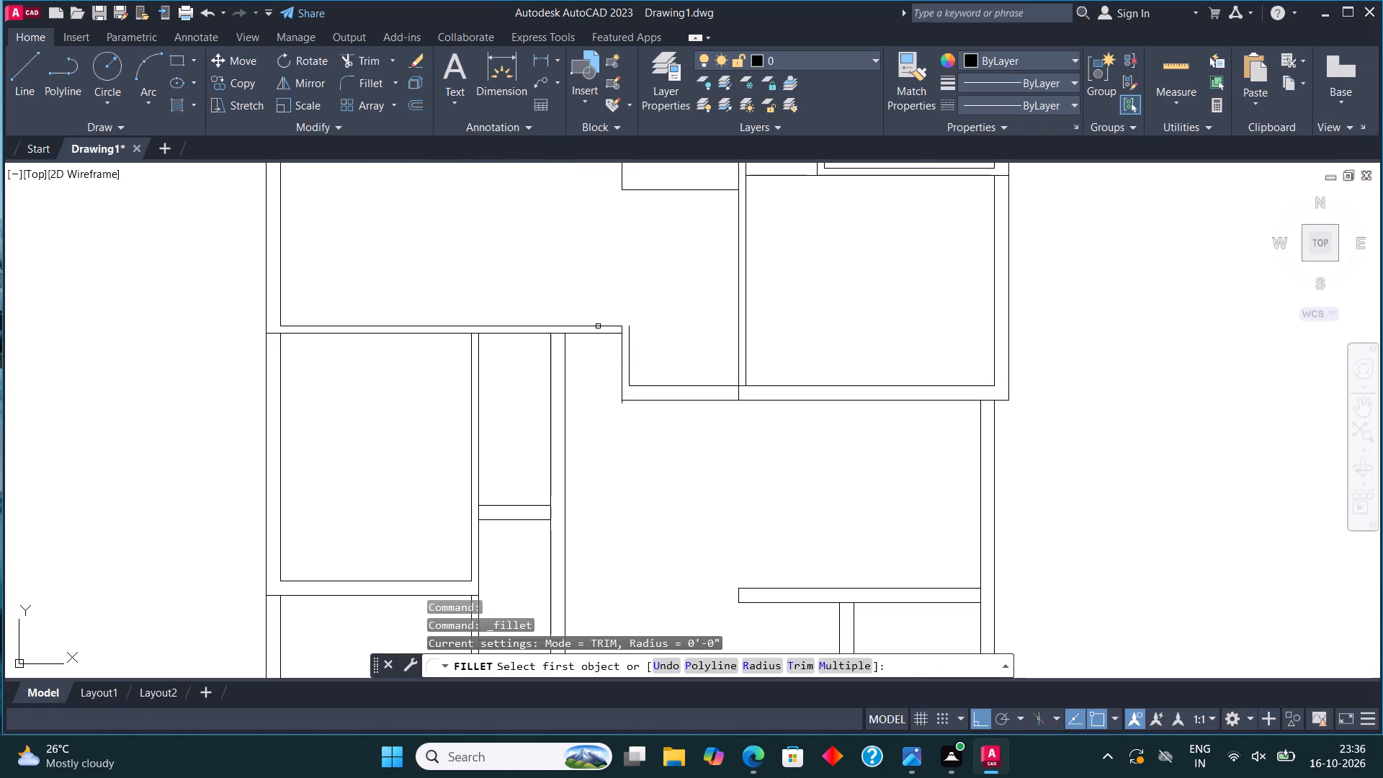
pyautogui.click(598, 326)
pyautogui.click(627, 341)
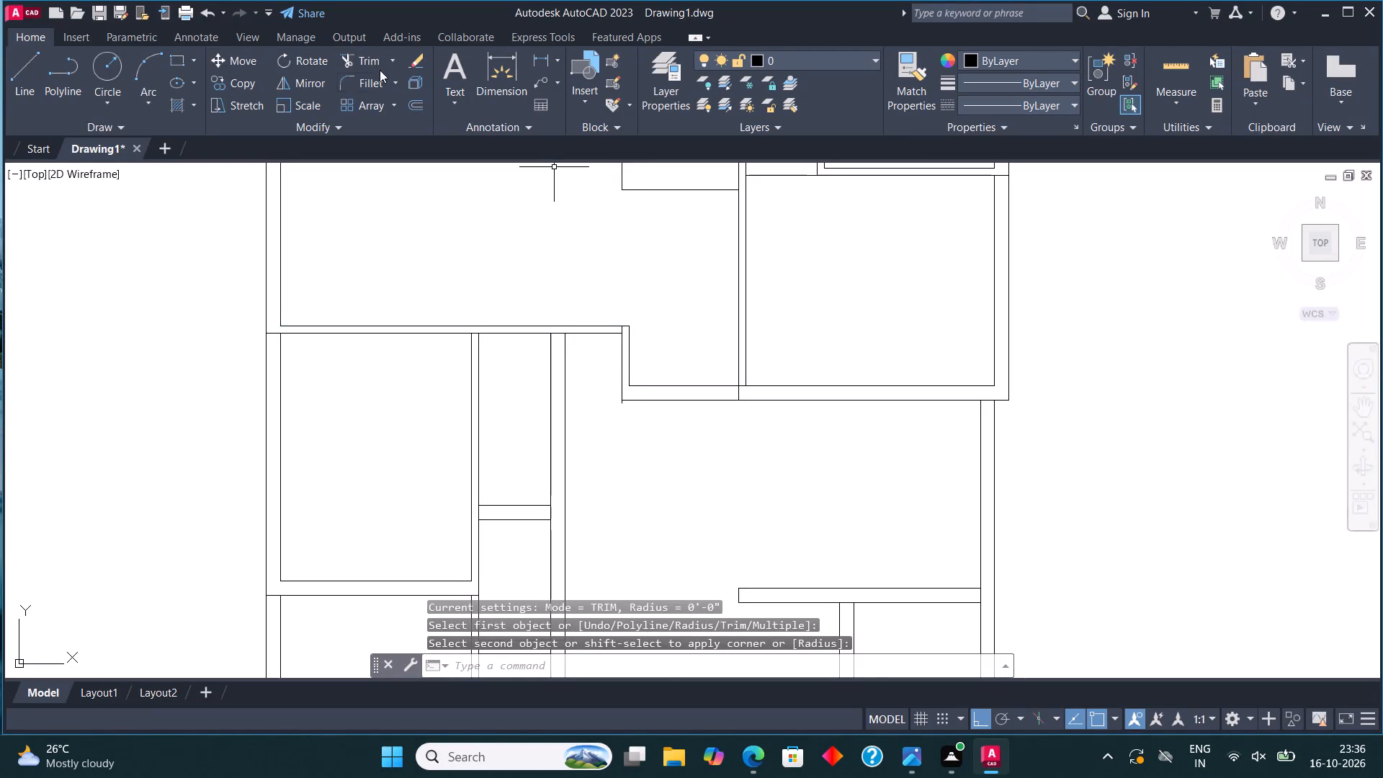
# Trim the overhang below the new wall's lower corner and the line crossing the wall at the right room's lower-left corner.
pyautogui.click(370, 63)
pyautogui.scroll(4, 629, 406)
pyautogui.click(550, 375)
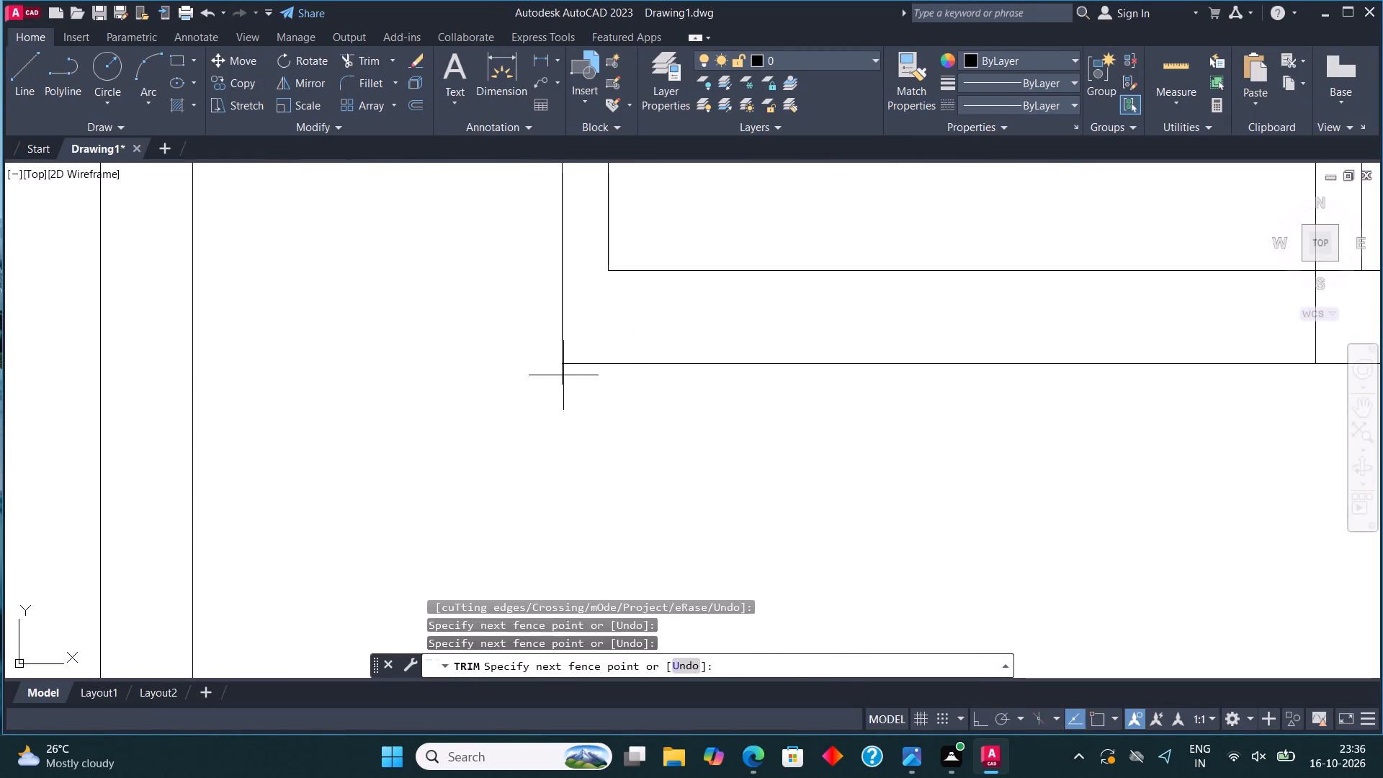
pyautogui.click(633, 375)
pyautogui.scroll(-3, 639, 441)
pyautogui.click(793, 419)
pyautogui.click(870, 414)
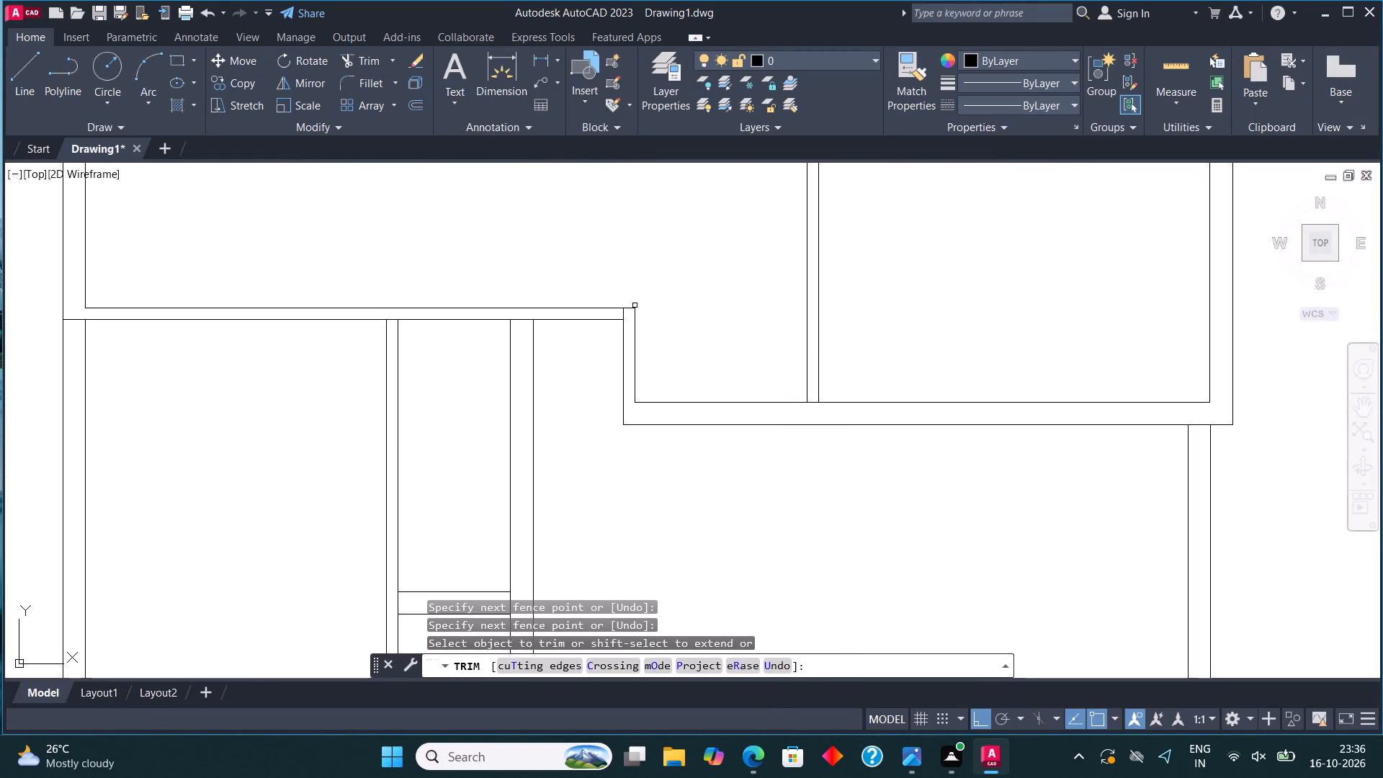
# Trim the leftover lines at the corner where the upper hall's lower wall meets the short stepped vertical wall.
pyautogui.scroll(3, 609, 313)
pyautogui.moveTo(626, 328); pyautogui.dragTo(661, 323)
pyautogui.click(675, 323)
pyautogui.scroll(-2, 675, 323)
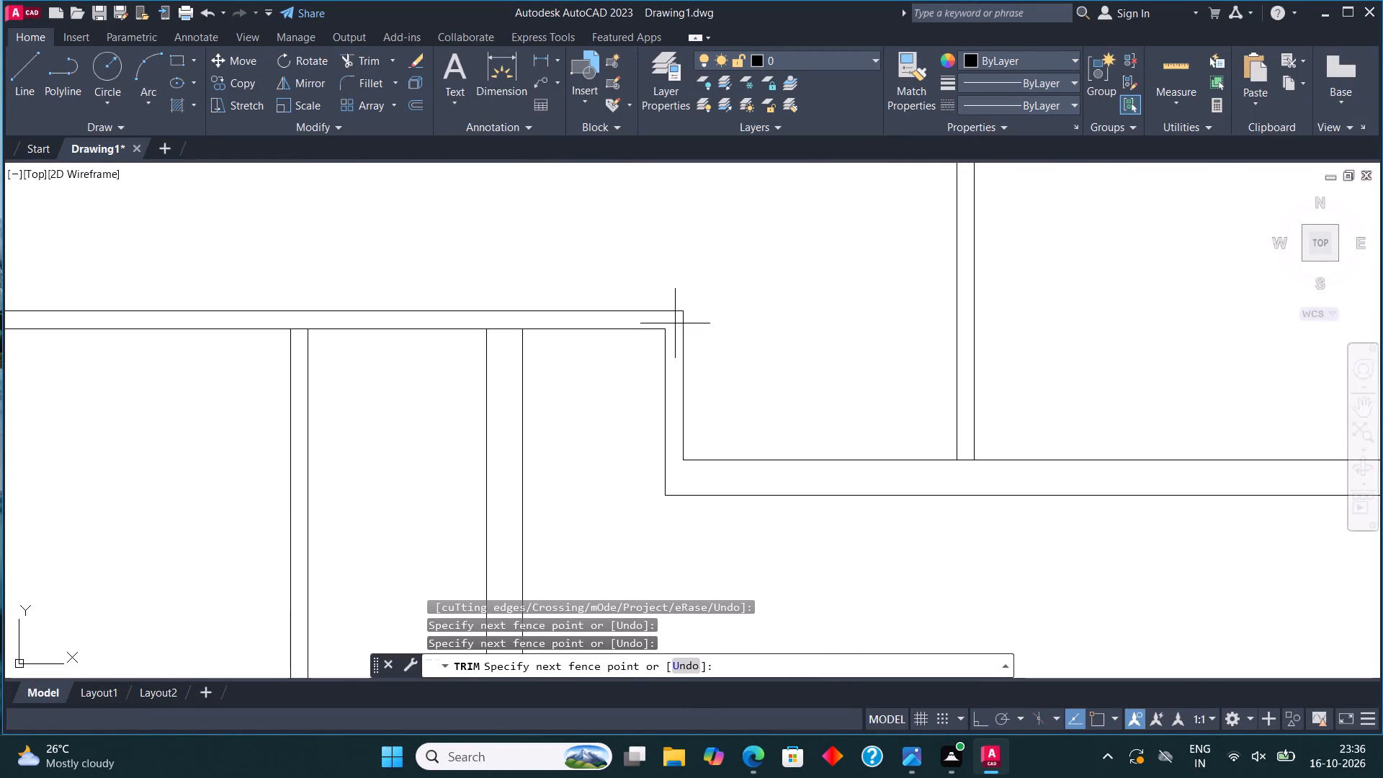
pyautogui.click(673, 365)
pyautogui.scroll(-3, 676, 331)
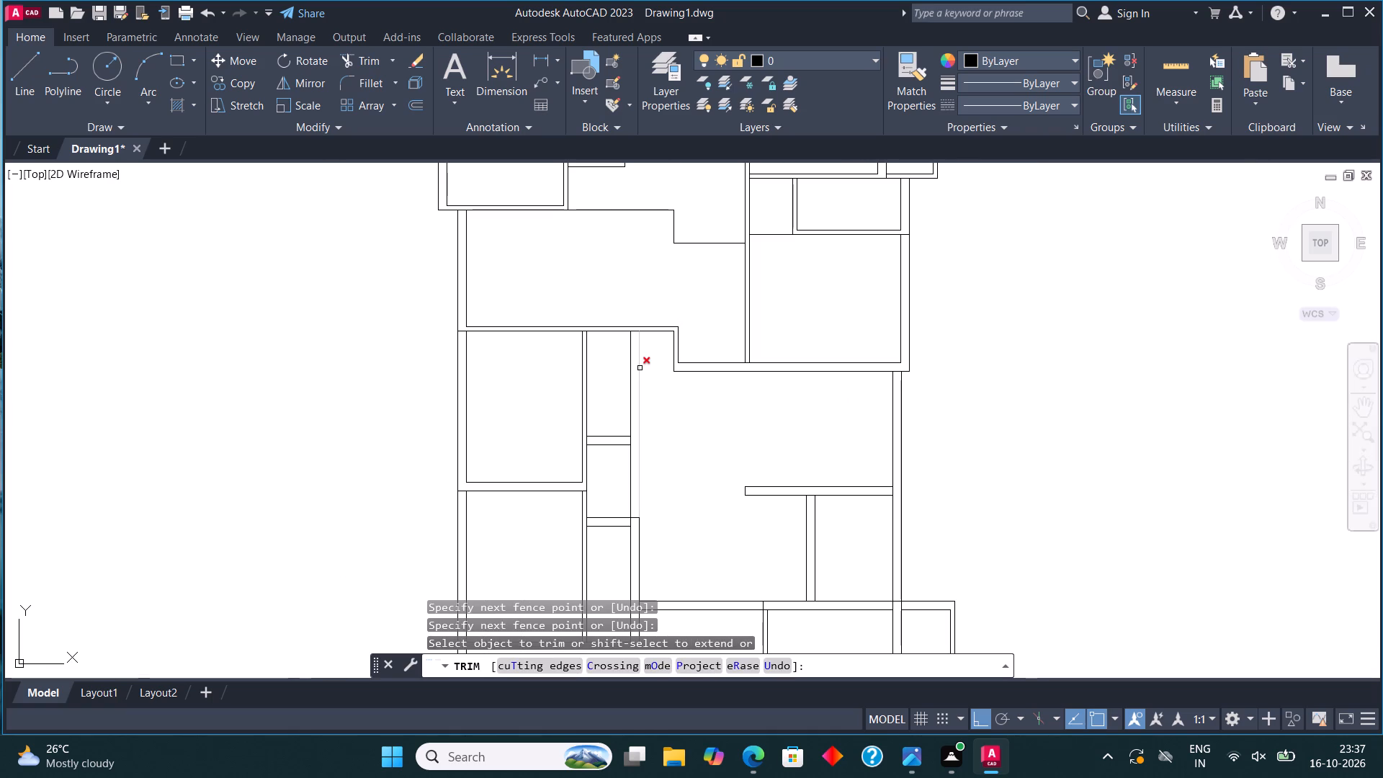
# Trim the lines crossing the wall junctions of the left rooms' dividing wall and the lower partition of the narrow middle rooms.
pyautogui.scroll(1, 650, 536)
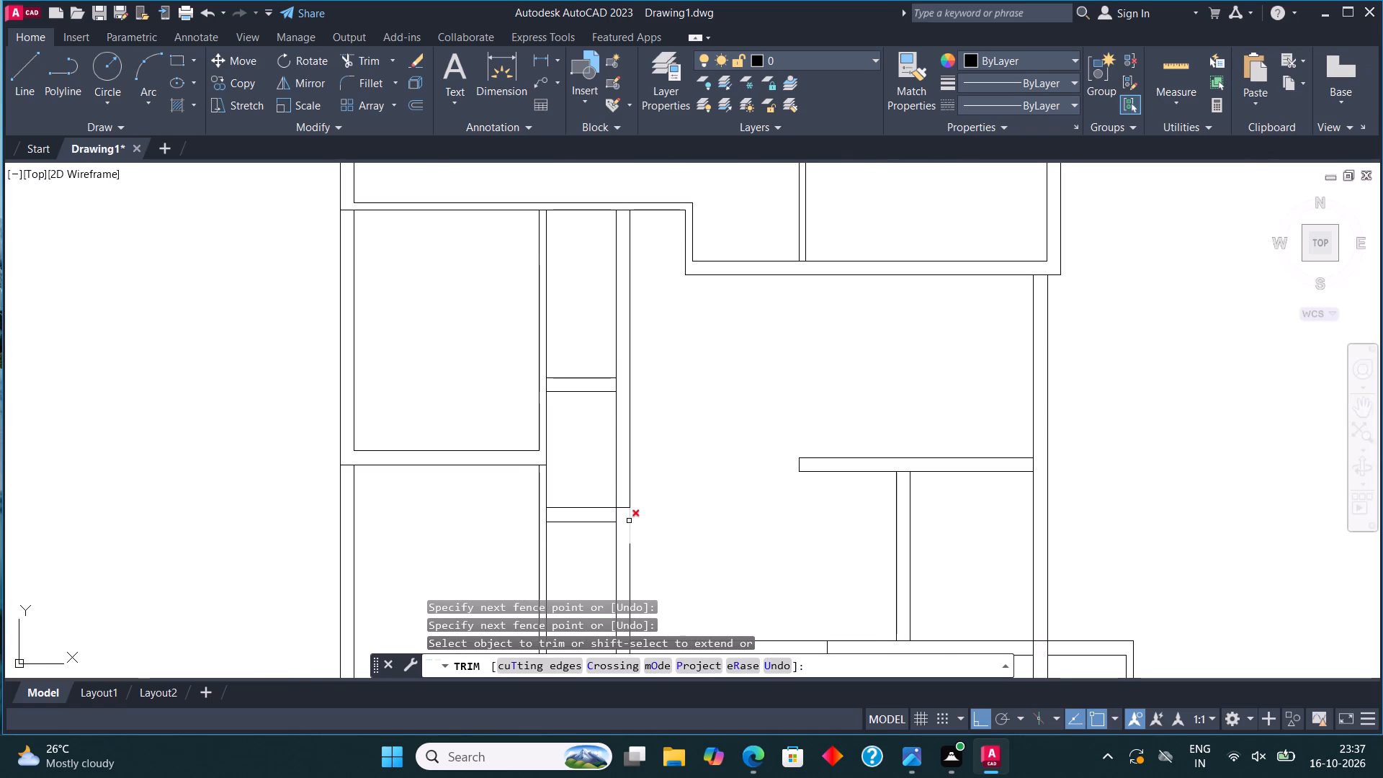
pyautogui.click(625, 495)
pyautogui.click(625, 529)
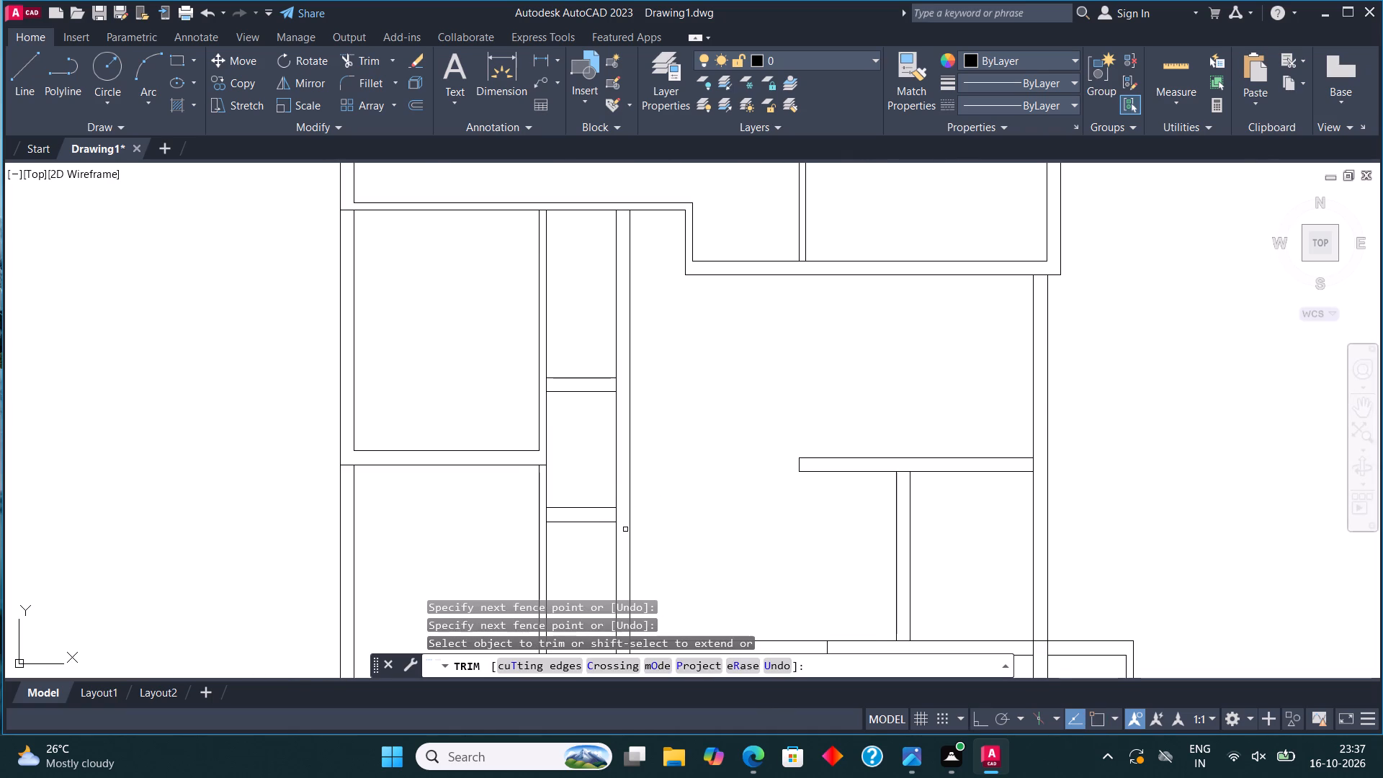
pyautogui.click(346, 465)
pyautogui.scroll(3, 545, 464)
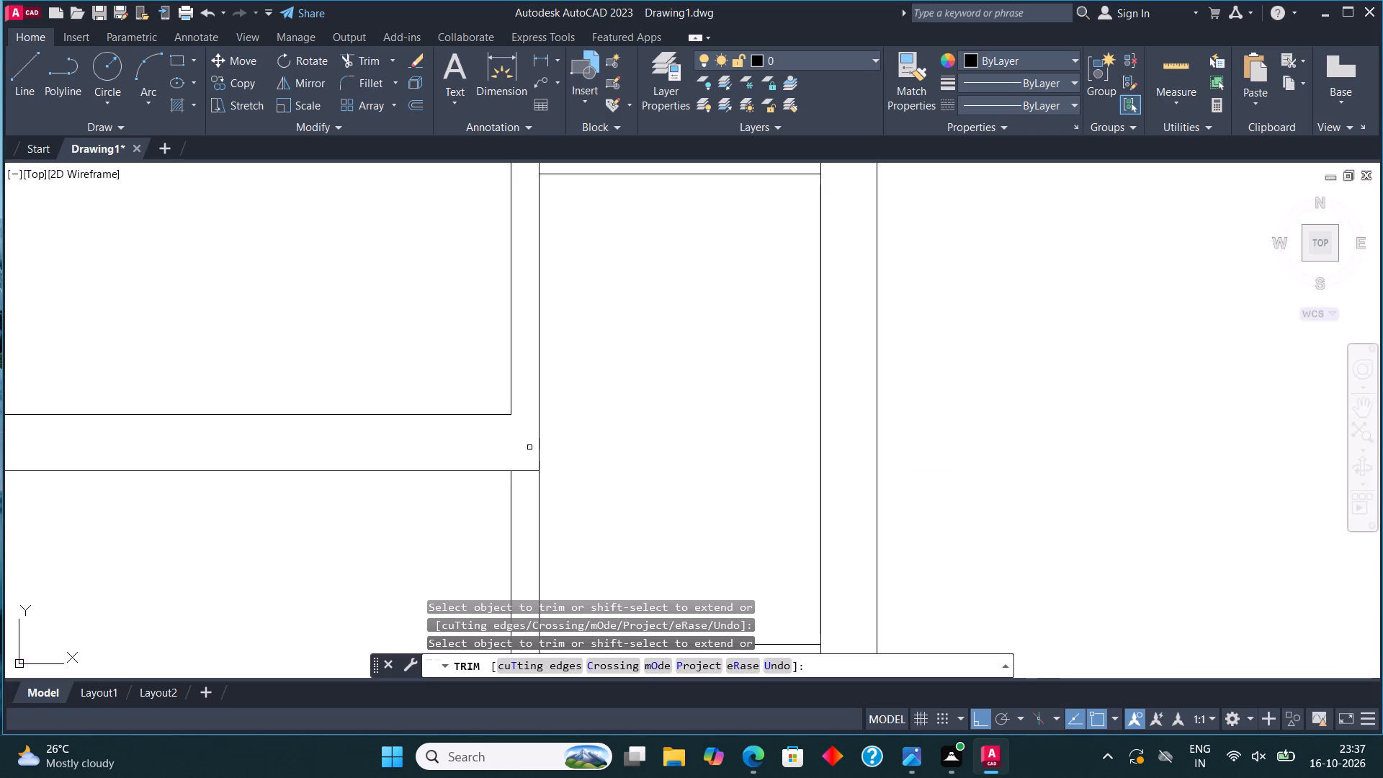
pyautogui.click(527, 446)
pyautogui.click(521, 506)
pyautogui.scroll(-5, 576, 362)
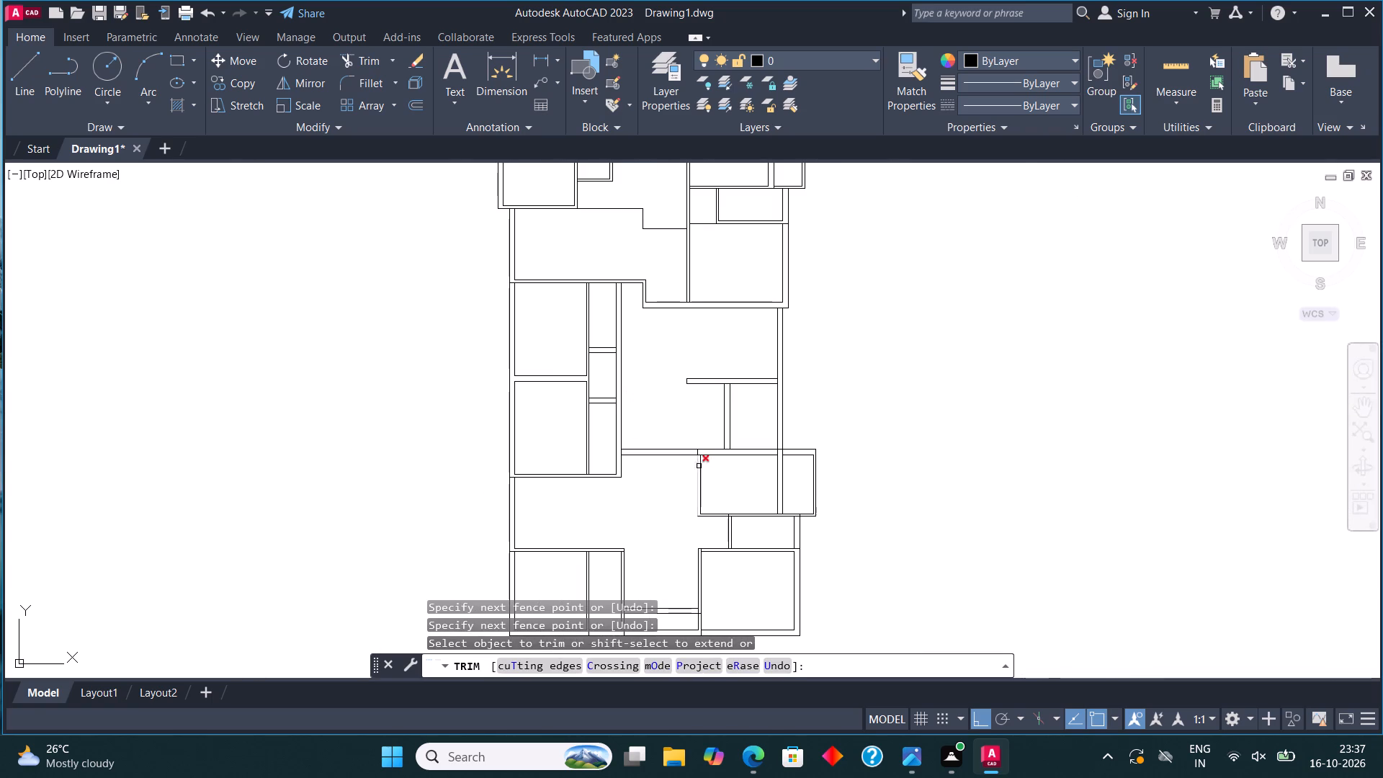
# Trim the wall lines crossing the upper and lower walls of the projecting right room.
pyautogui.scroll(5, 701, 467)
pyautogui.moveTo(602, 346); pyautogui.dragTo(612, 347)
pyautogui.click(733, 349)
pyautogui.scroll(-4, 731, 356)
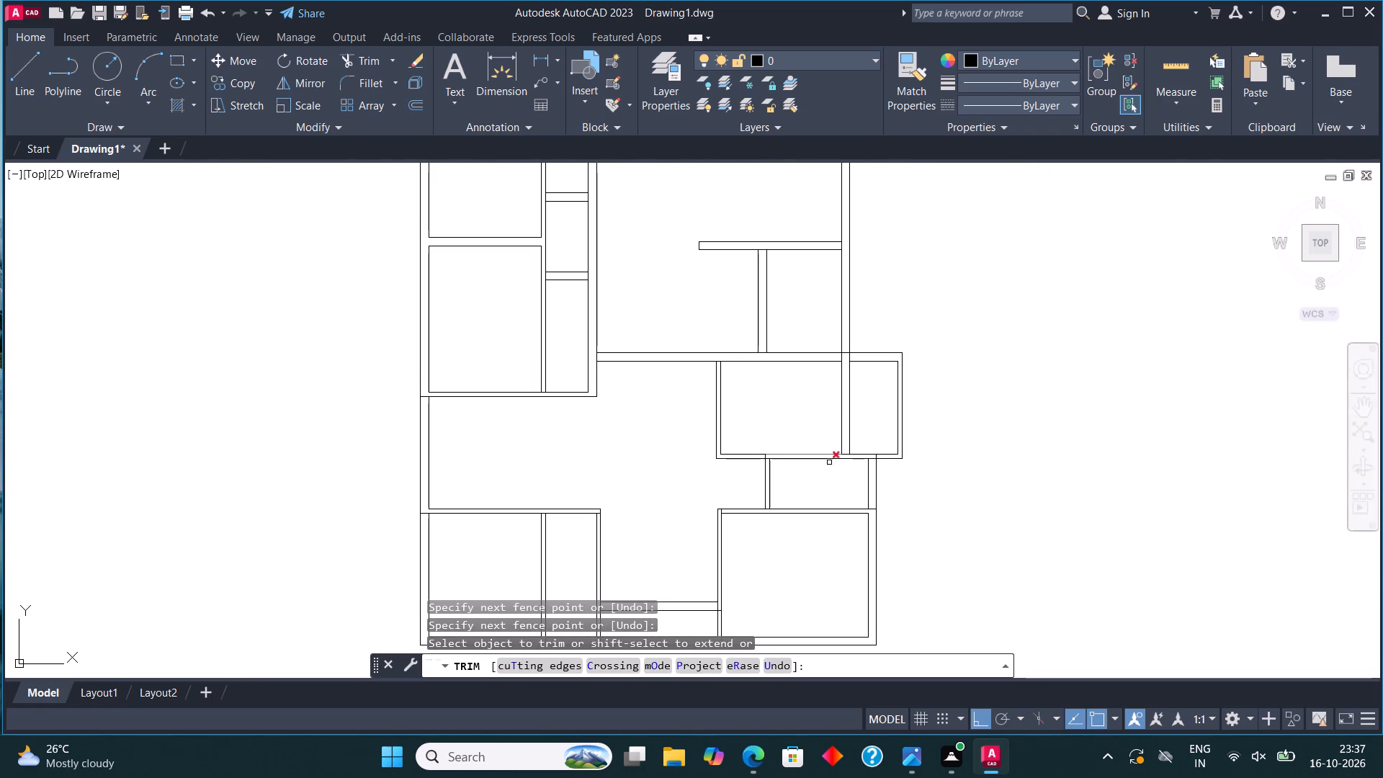
pyautogui.scroll(6, 746, 457)
pyautogui.click(859, 478)
pyautogui.click(1060, 478)
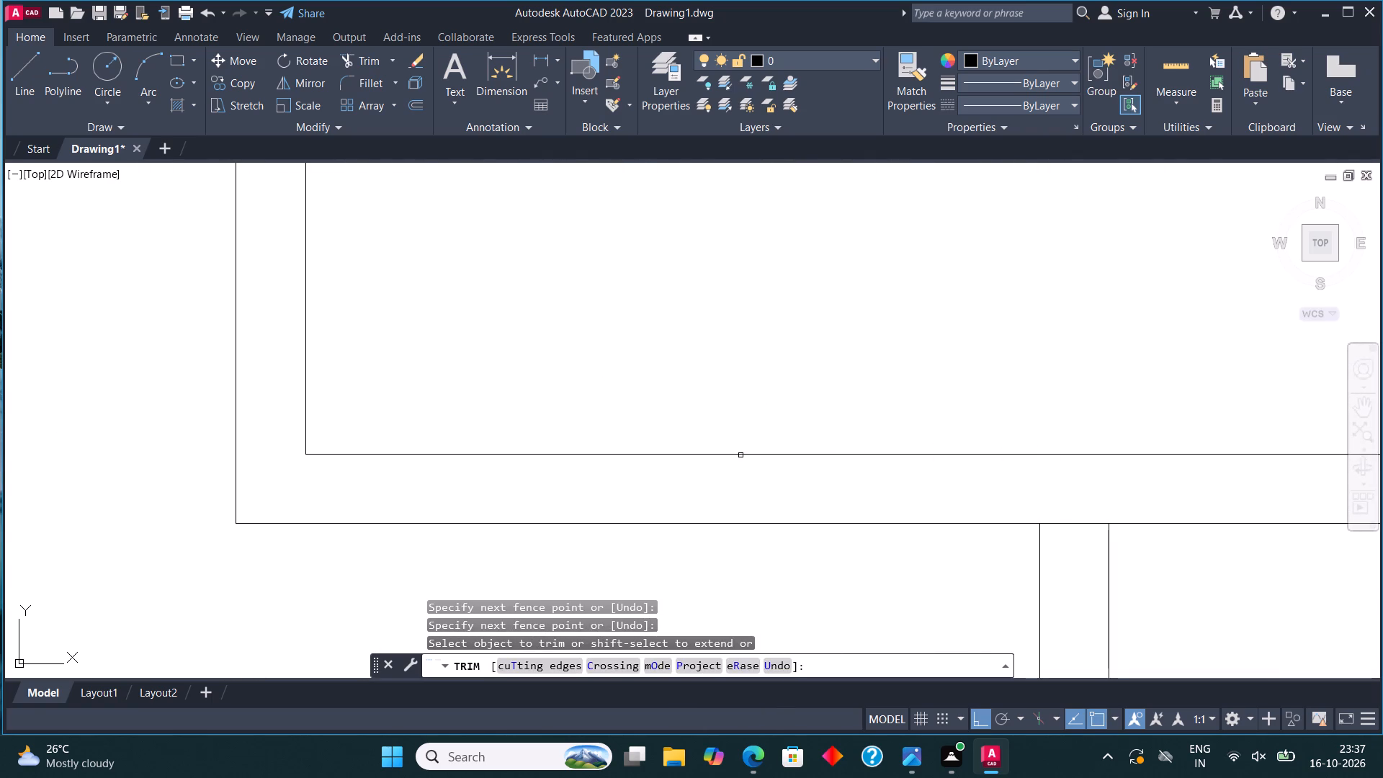
pyautogui.scroll(-3, 646, 434)
pyautogui.click(1208, 445)
pyautogui.click(1167, 445)
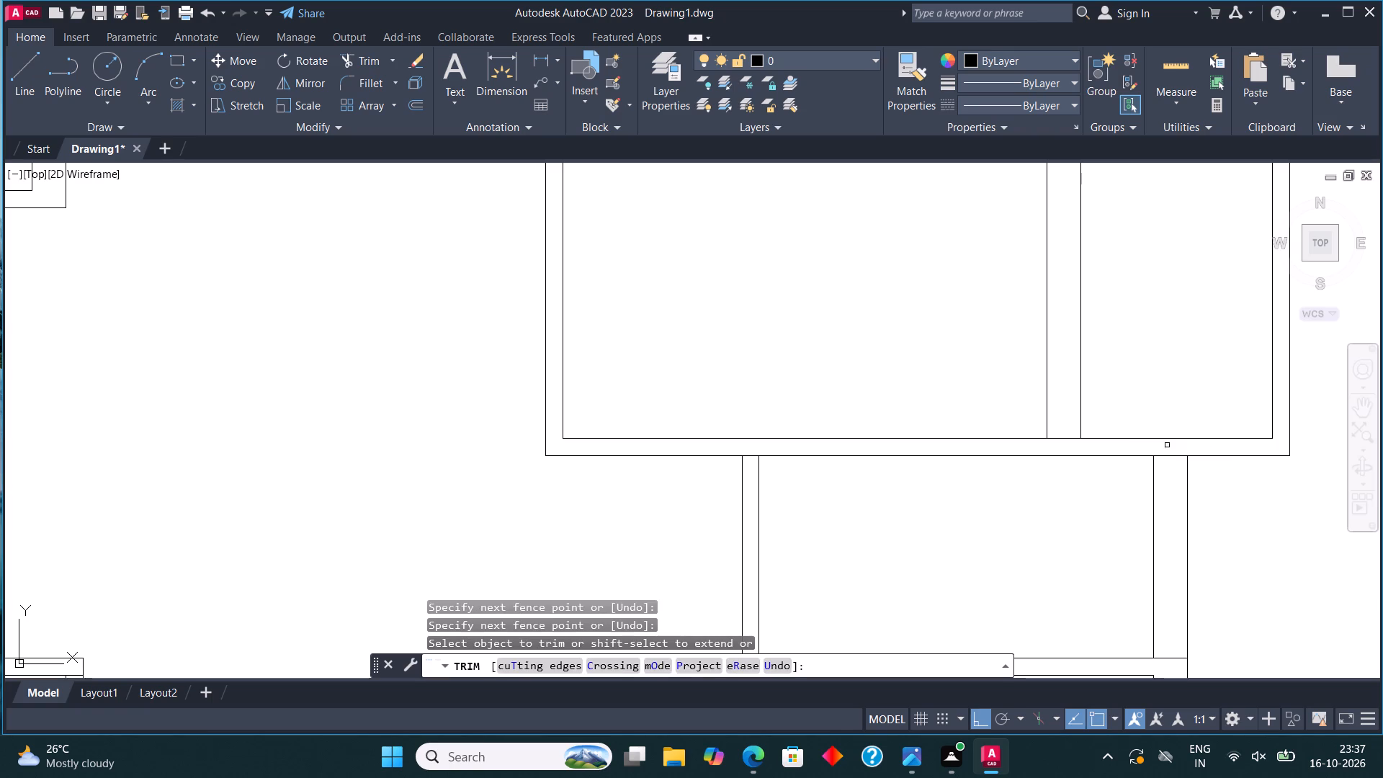
# Trim the hall's bottom 9" wall line where it crosses the bottom-right room's left wall.
pyautogui.scroll(-3, 908, 411)
pyautogui.scroll(4, 829, 584)
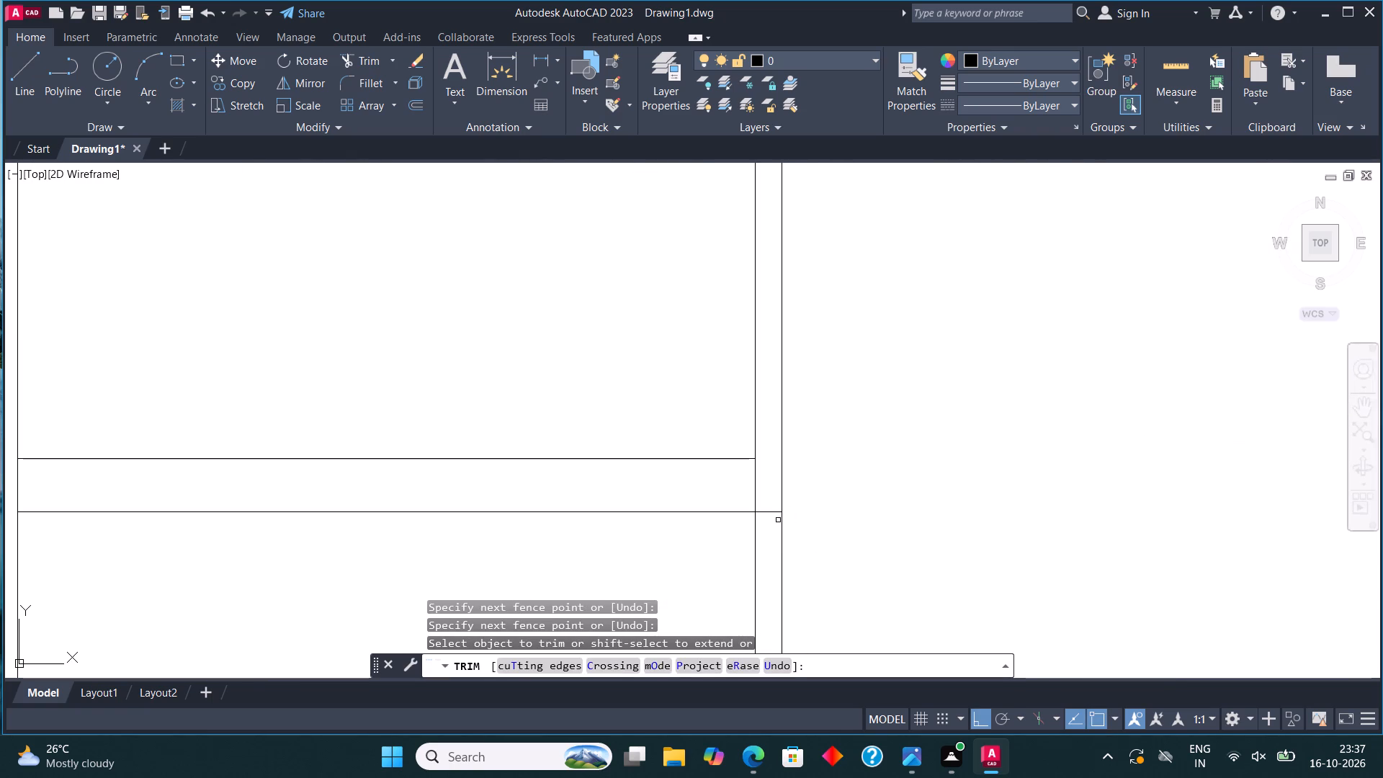
pyautogui.click(777, 519)
pyautogui.click(774, 490)
pyautogui.scroll(-4, 756, 383)
# Trim the partition and room wall lines that cross the plan's bottom outer wall.
pyautogui.scroll(3, 577, 447)
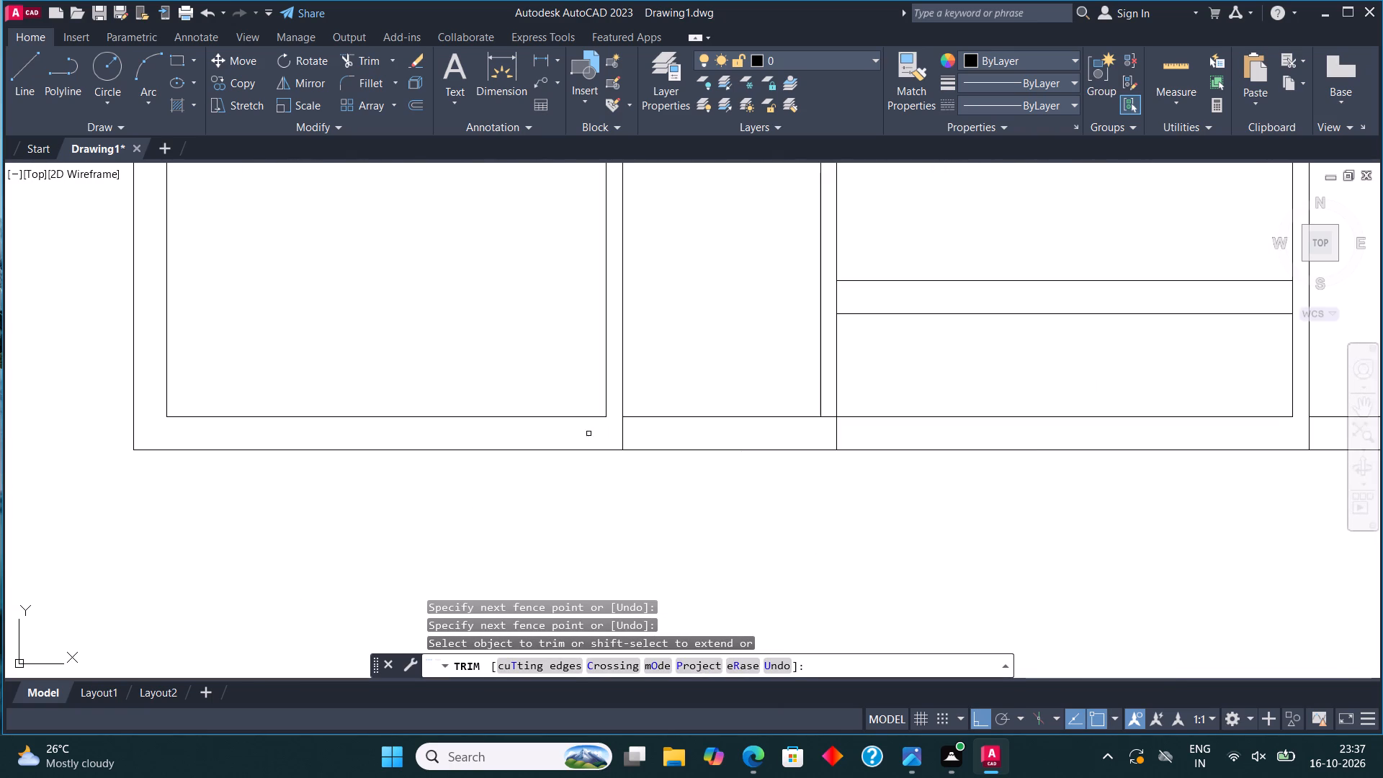
pyautogui.click(592, 433)
pyautogui.click(911, 433)
pyautogui.scroll(-5, 652, 460)
pyautogui.scroll(3, 815, 450)
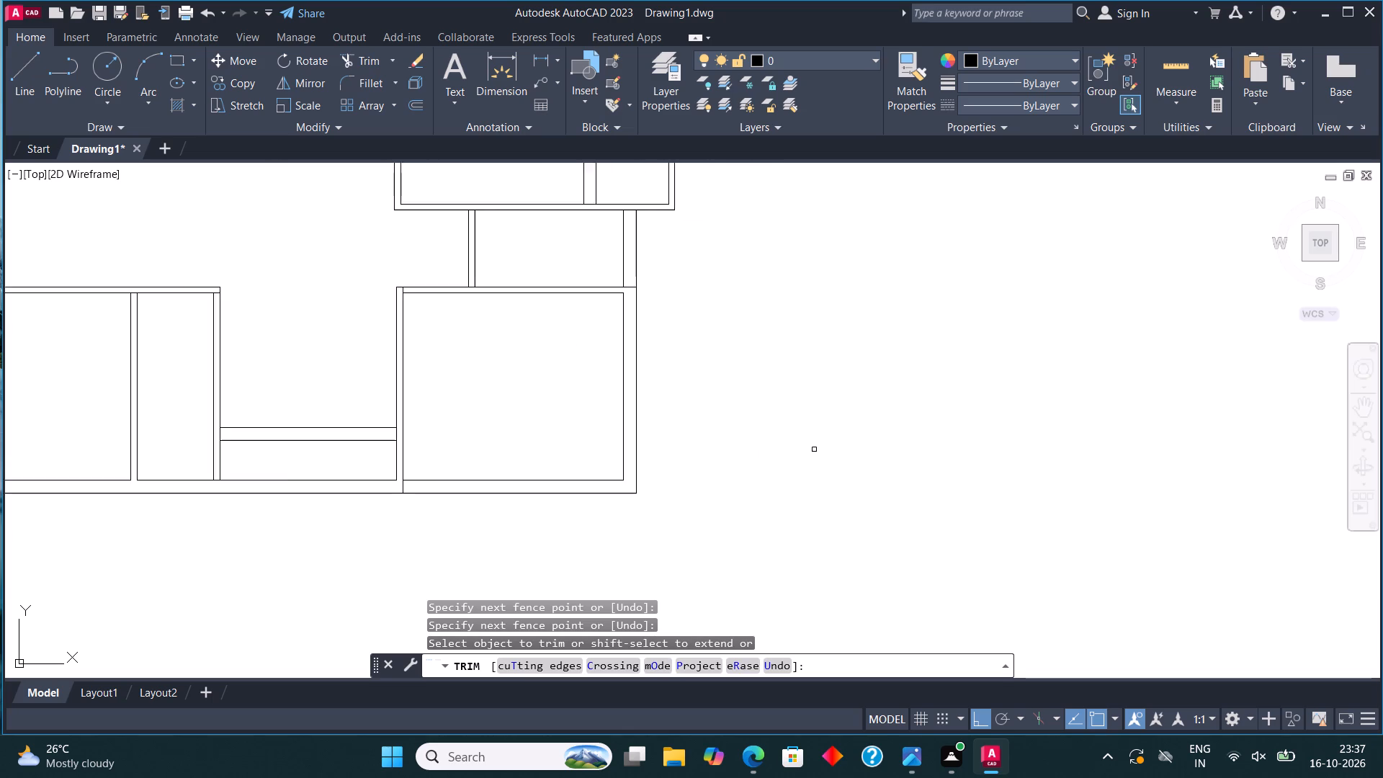
pyautogui.scroll(1, 814, 450)
pyautogui.click(152, 510)
pyautogui.click(202, 513)
# Trim the line crossing the right outer wall at the bottom-right room's upper corner.
pyautogui.scroll(-2, 702, 459)
pyautogui.scroll(2, 642, 360)
pyautogui.click(617, 356)
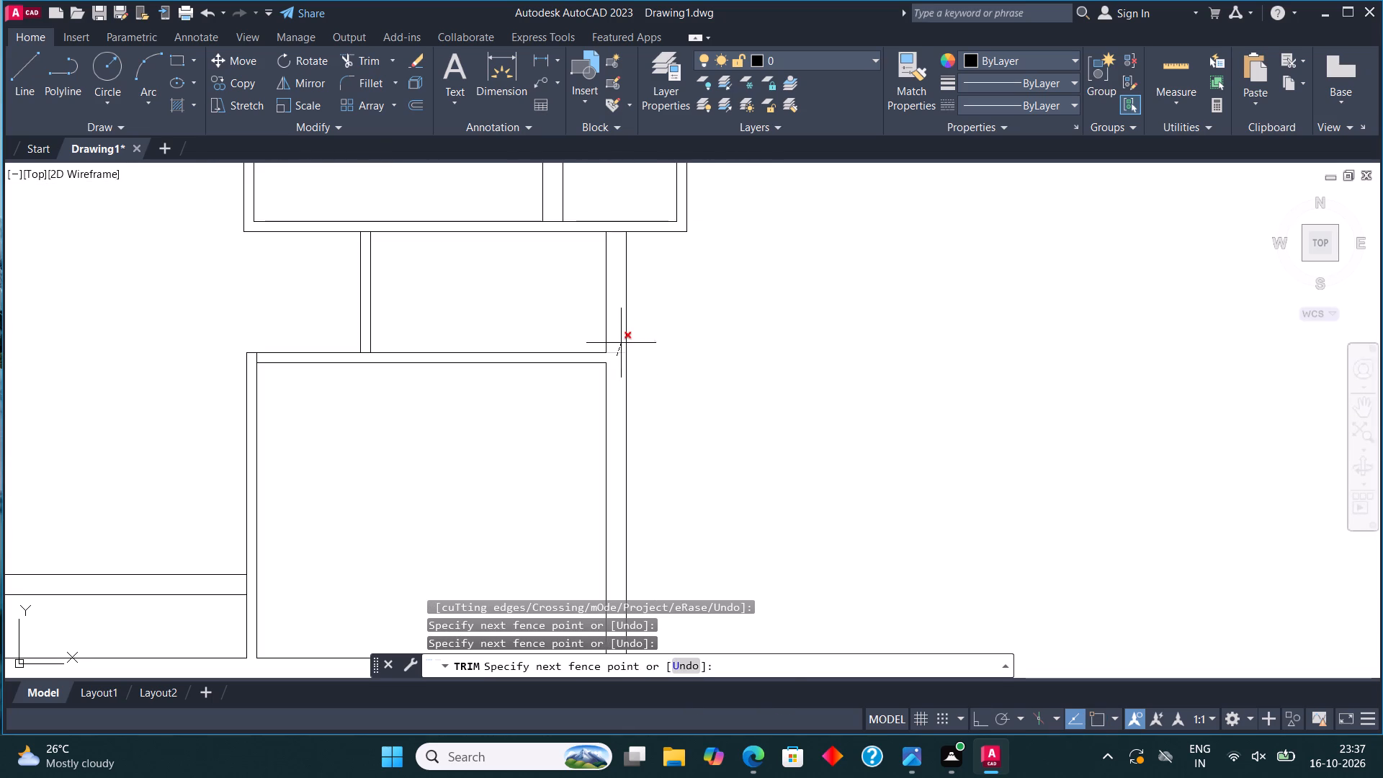
pyautogui.click(623, 322)
pyautogui.scroll(-3, 657, 380)
# Trim the overlapping lines crossing the right outer wall and the lower wall of the two top-right rooms.
pyautogui.moveTo(655, 336); pyautogui.dragTo(741, 443, button='middle')
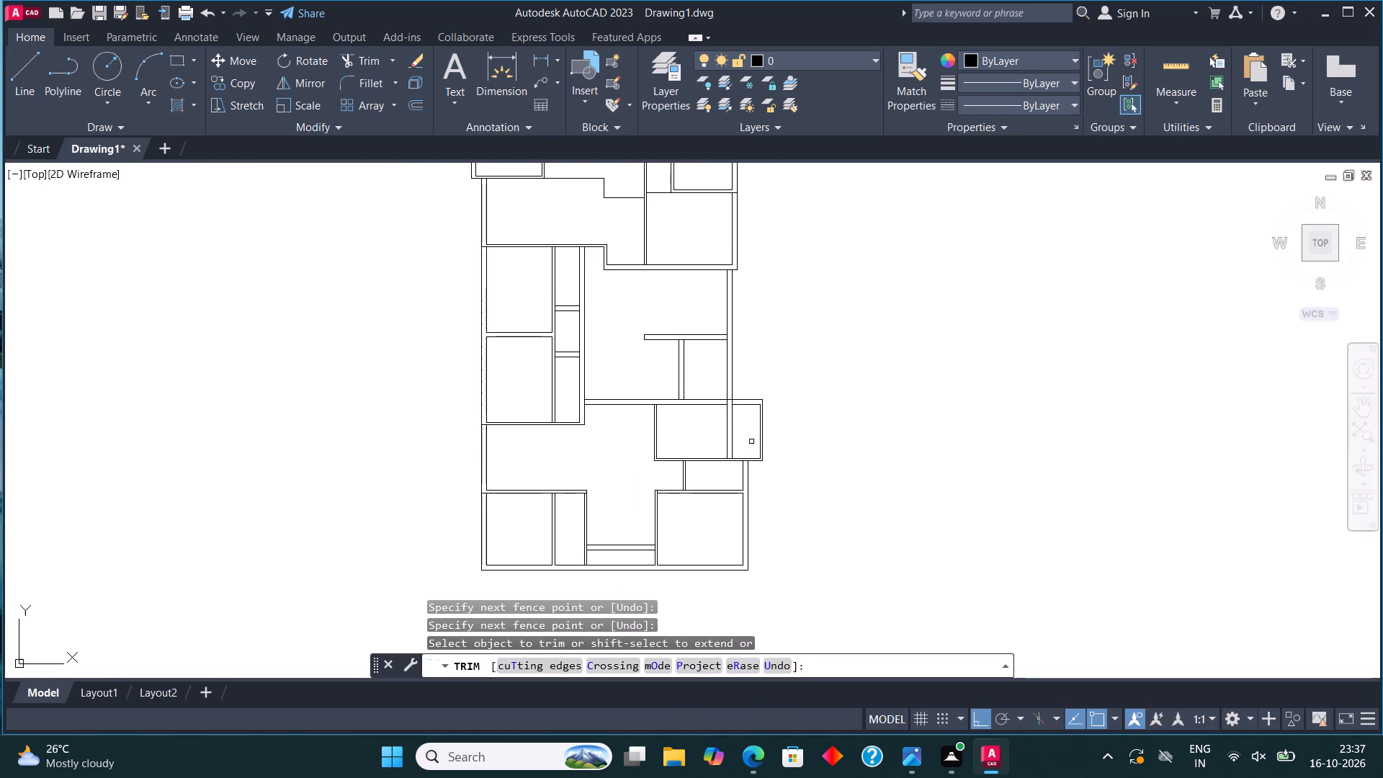
pyautogui.scroll(-2, 766, 450)
pyautogui.scroll(3, 705, 325)
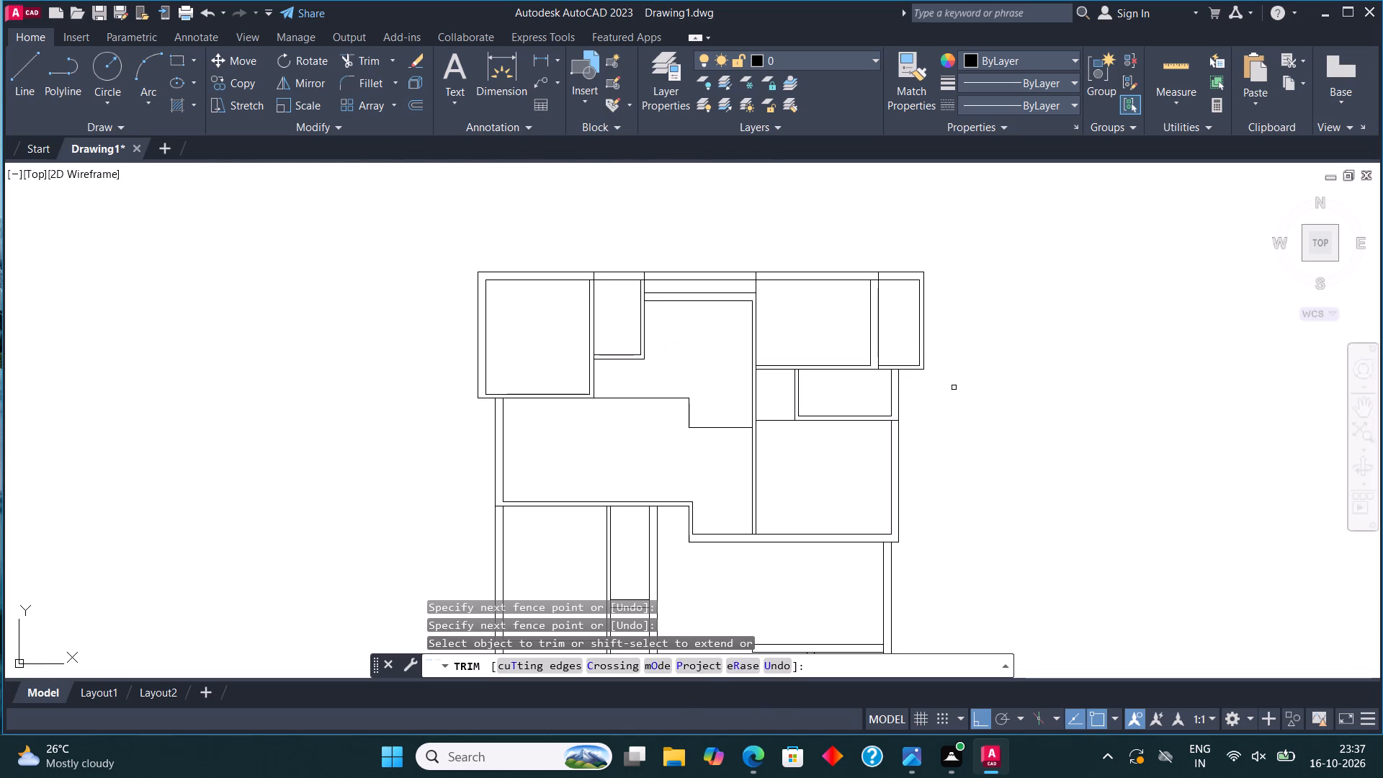
pyautogui.scroll(4, 915, 416)
pyautogui.click(794, 411)
pyautogui.click(794, 491)
pyautogui.scroll(-3, 794, 496)
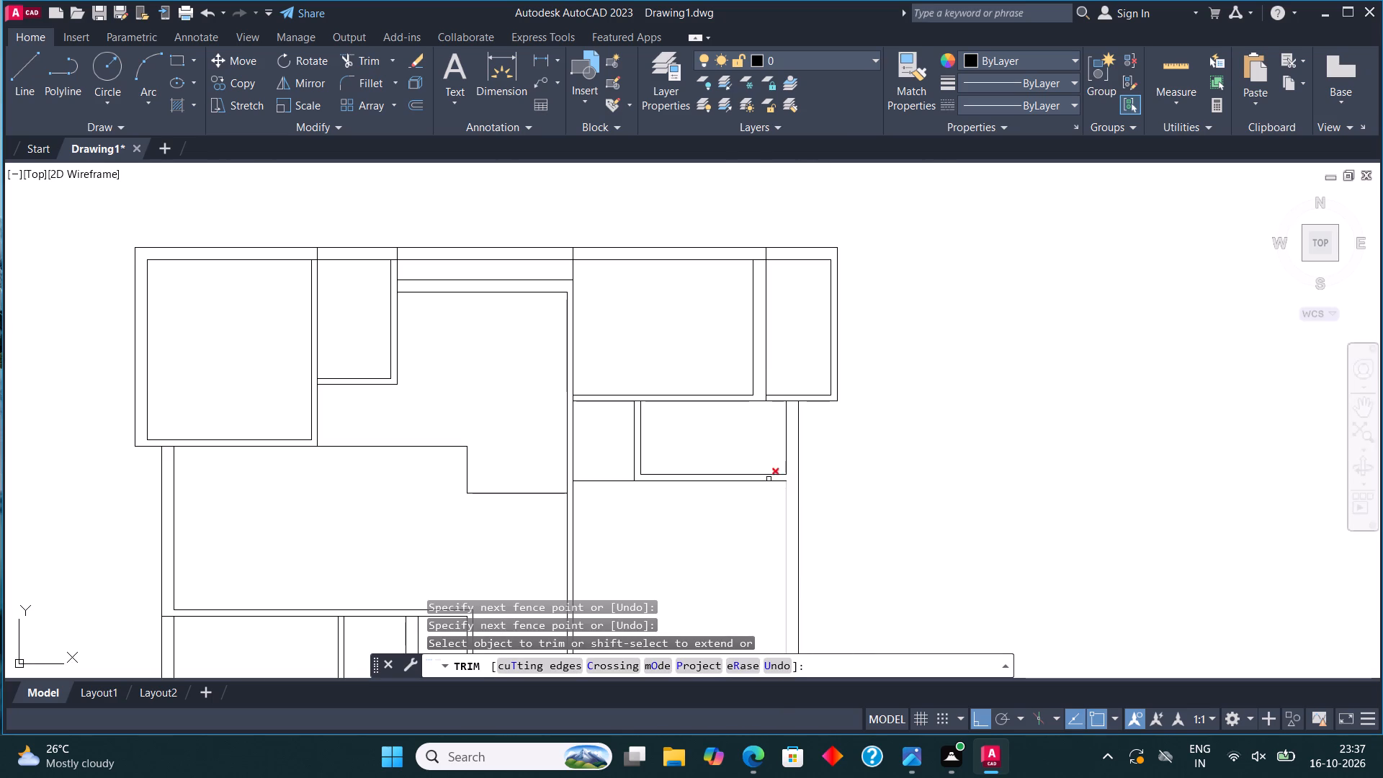
pyautogui.scroll(3, 762, 385)
pyautogui.click(758, 438)
pyautogui.click(843, 437)
pyautogui.scroll(-4, 845, 439)
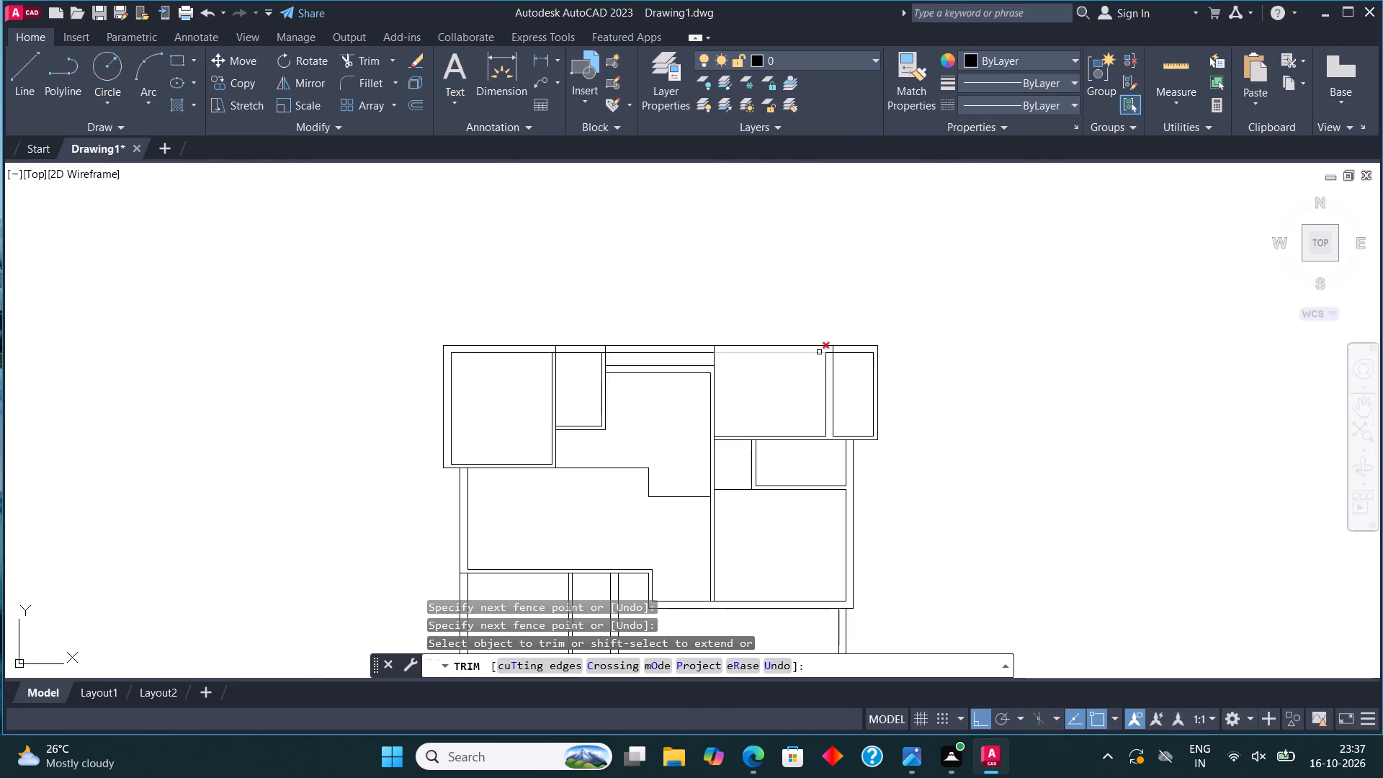
# Trim the partition lines that cross the top outer wall above the top-right and top-left rooms.
pyautogui.scroll(4, 819, 352)
pyautogui.click(842, 346)
pyautogui.click(985, 346)
pyautogui.scroll(-1, 957, 401)
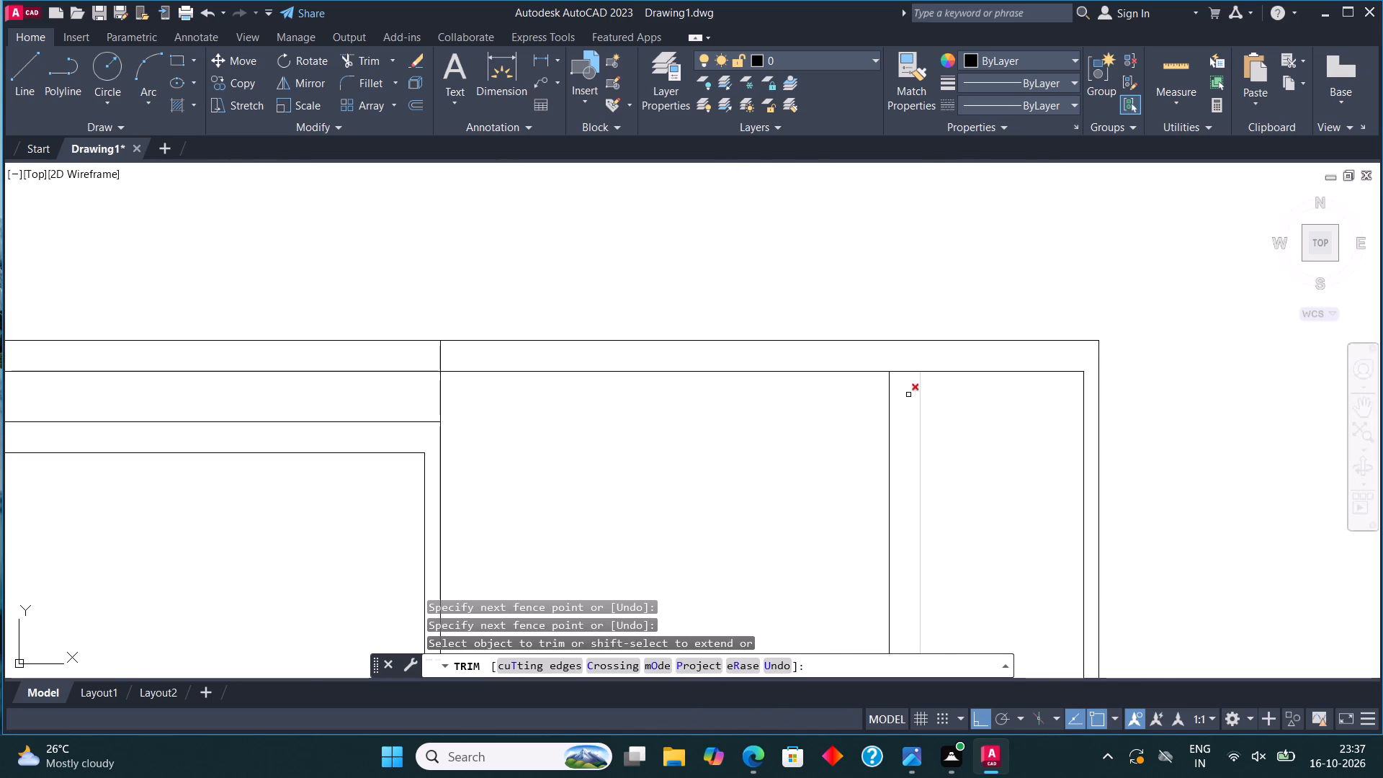
pyautogui.scroll(-3, 898, 403)
pyautogui.scroll(3, 670, 391)
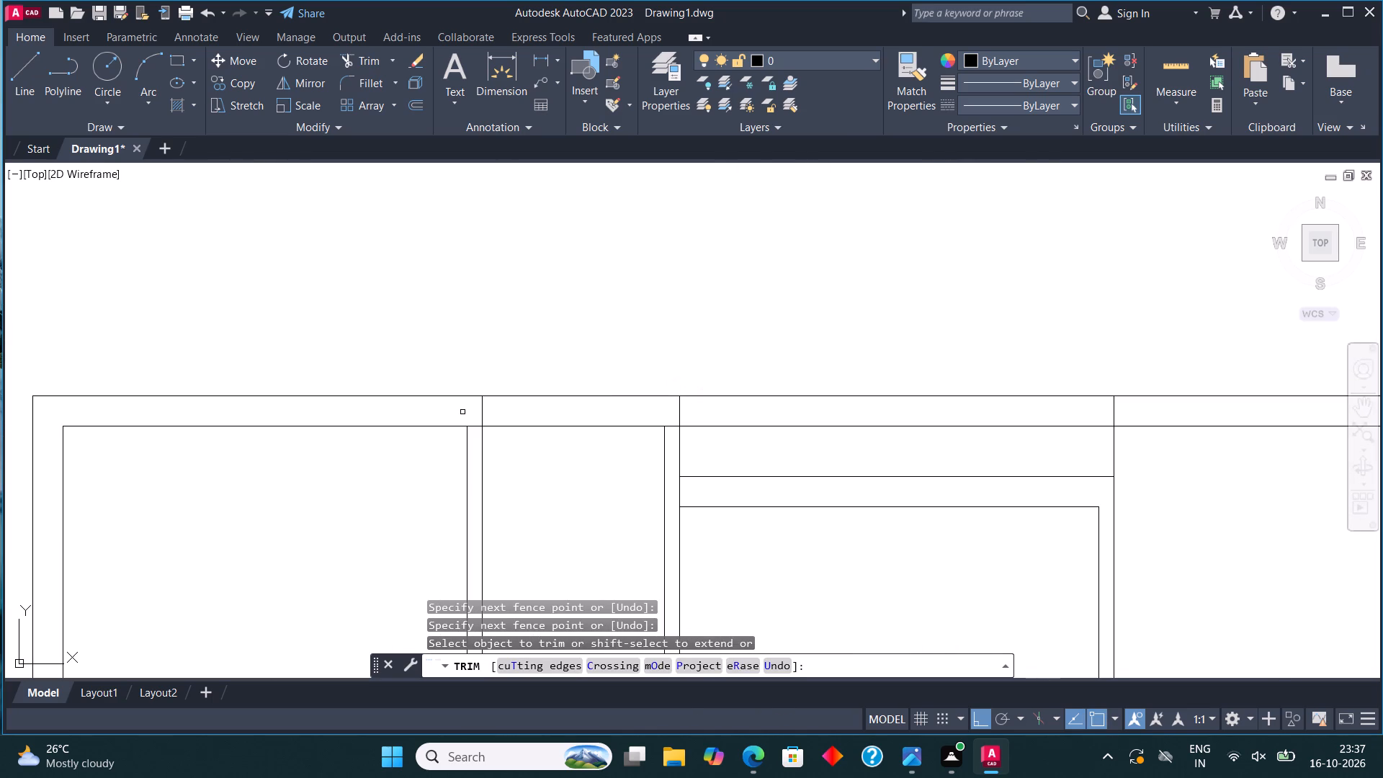
pyautogui.click(462, 412)
pyautogui.click(762, 411)
pyautogui.press('Escape')
# Draw a three-sided outline projecting above the top wall between the small upper-left room and the central vertical wall's inner corner.
pyautogui.scroll(-4, 746, 390)
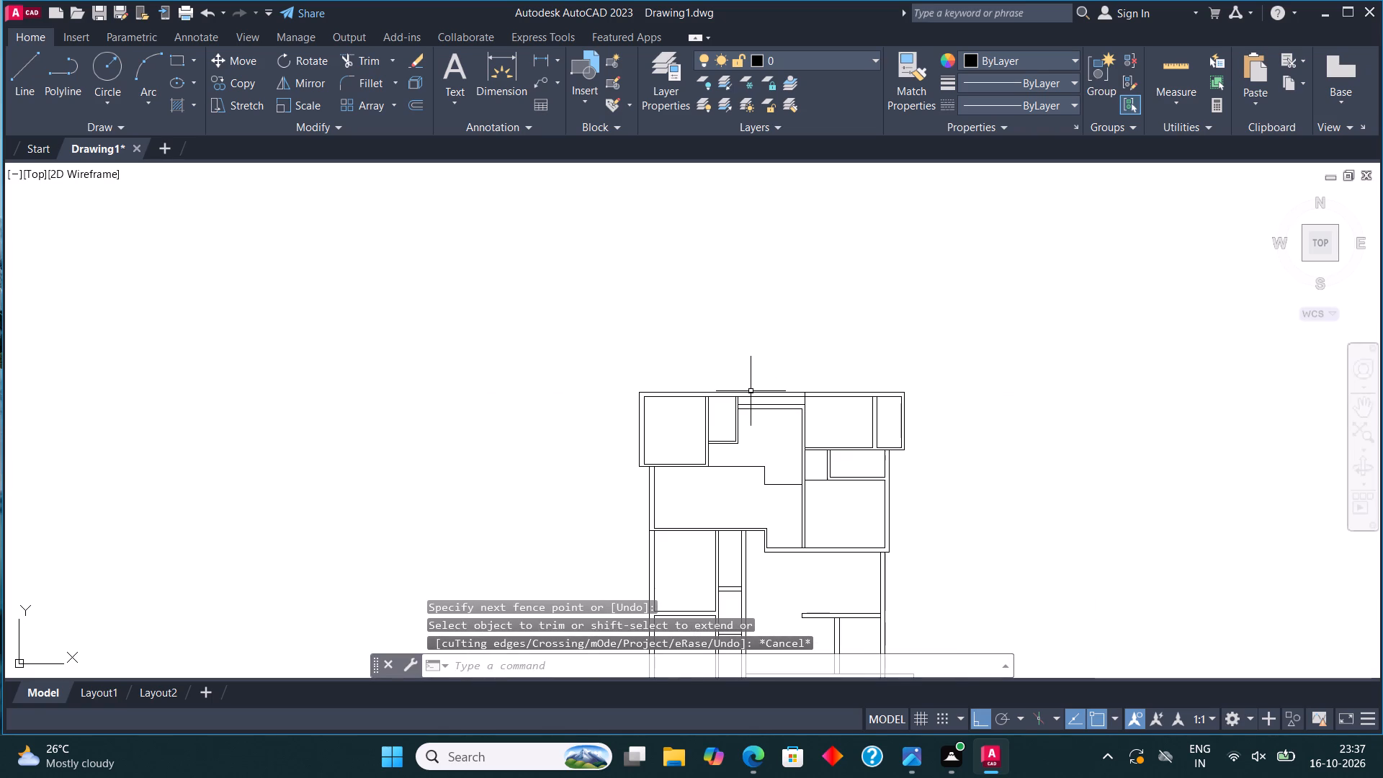
pyautogui.moveTo(809, 412); pyautogui.dragTo(819, 427, button='middle')
pyautogui.scroll(1, 819, 427)
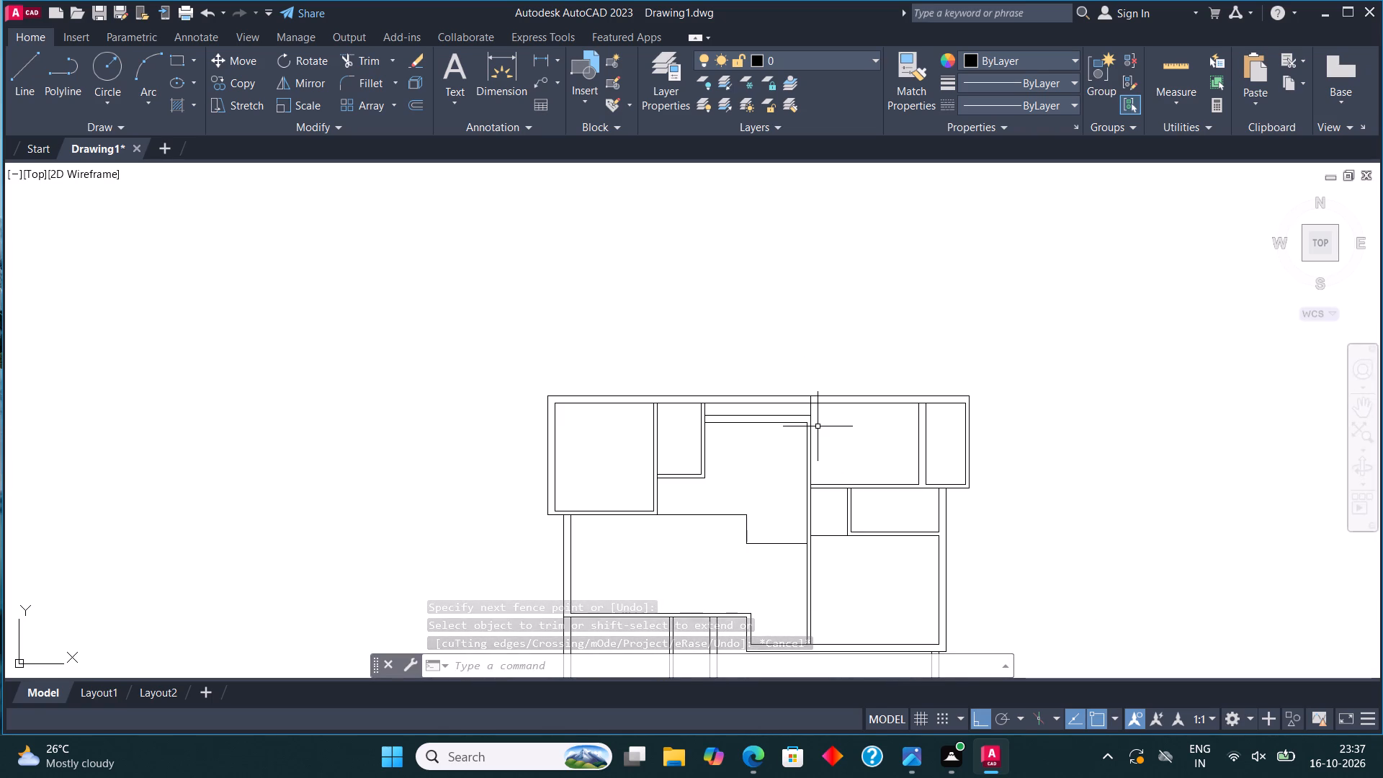
pyautogui.click(27, 68)
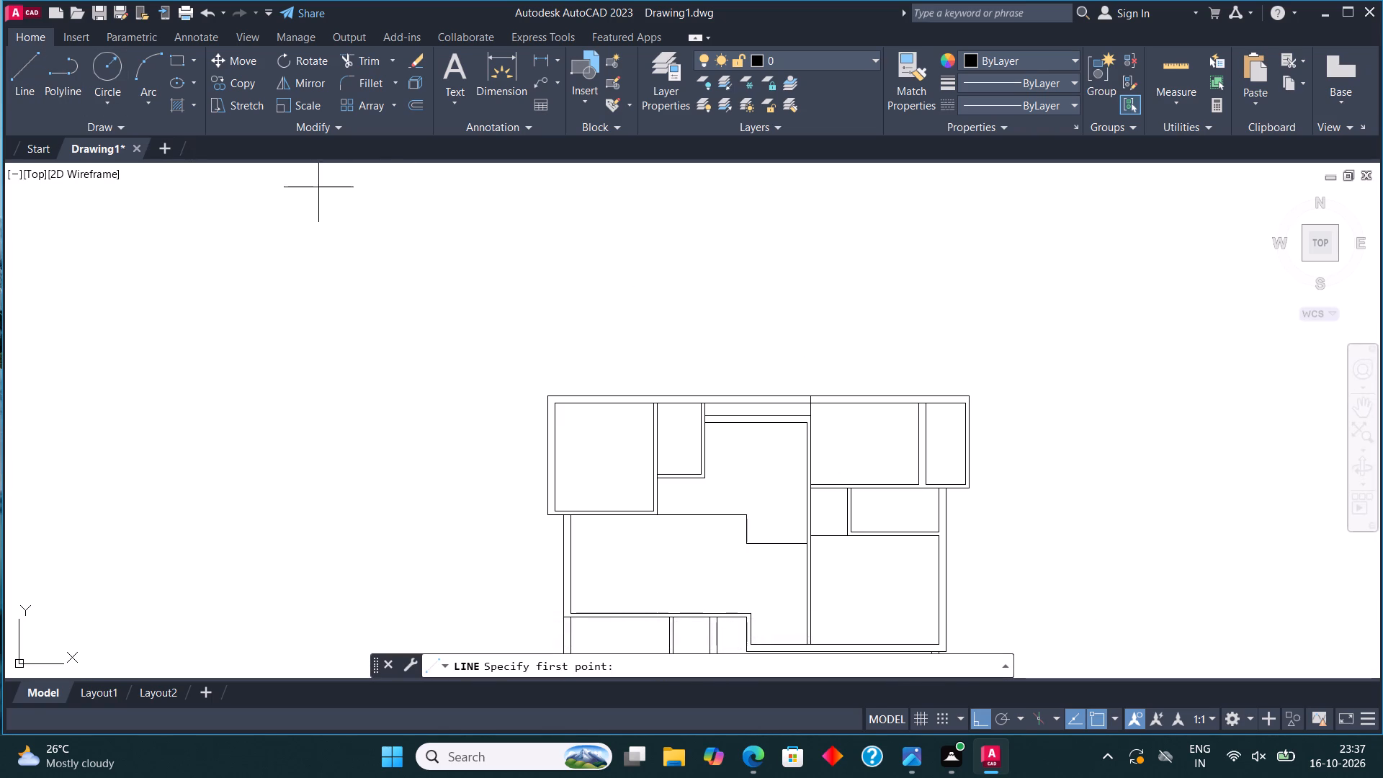
pyautogui.scroll(2, 728, 375)
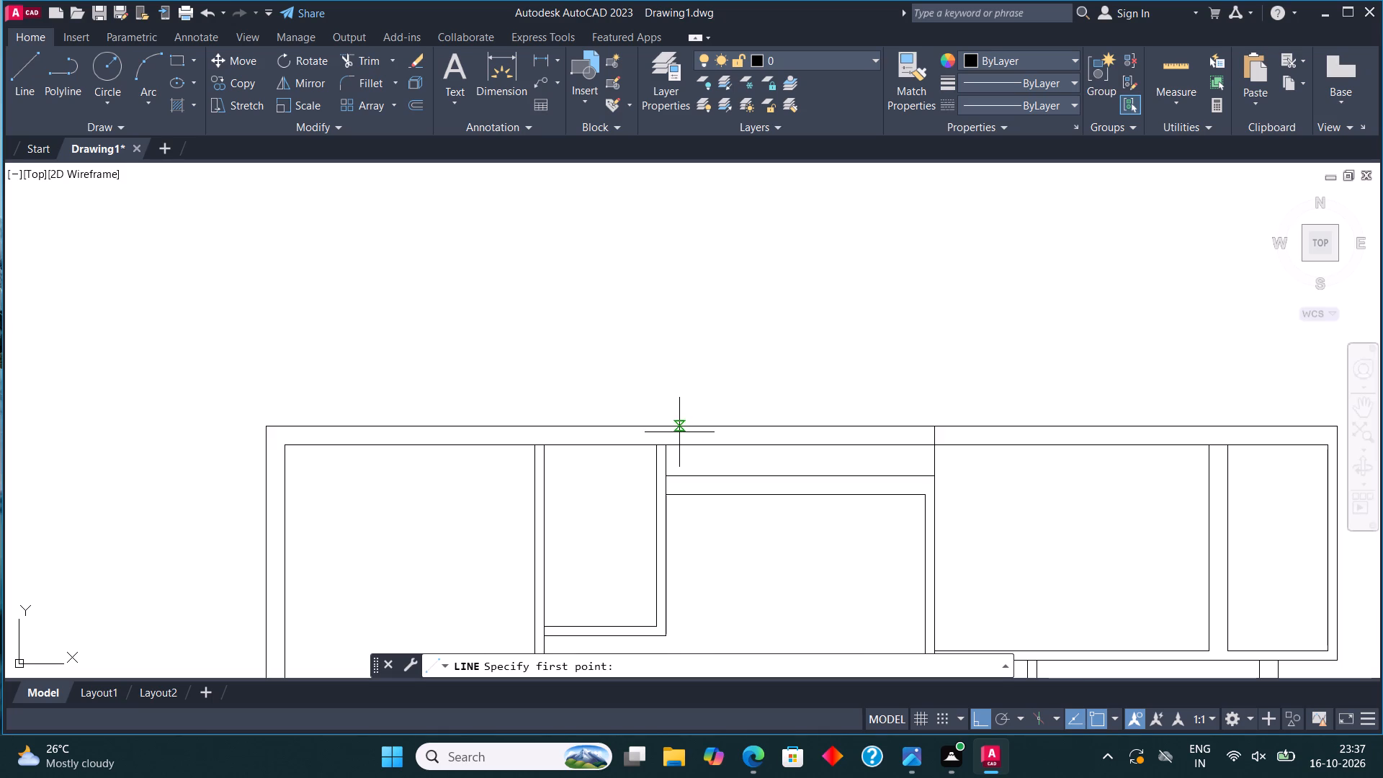
pyautogui.click(666, 450)
pyautogui.click(666, 370)
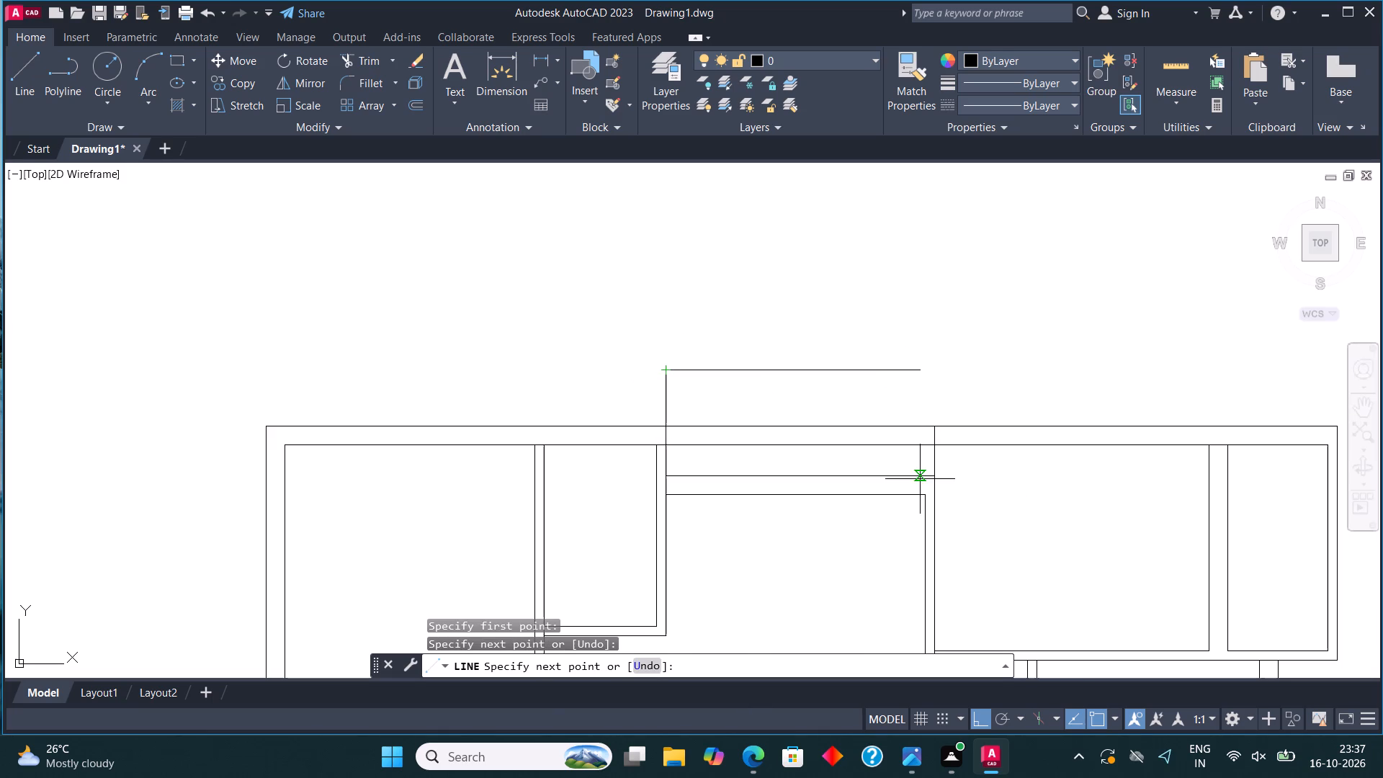
pyautogui.click(923, 395)
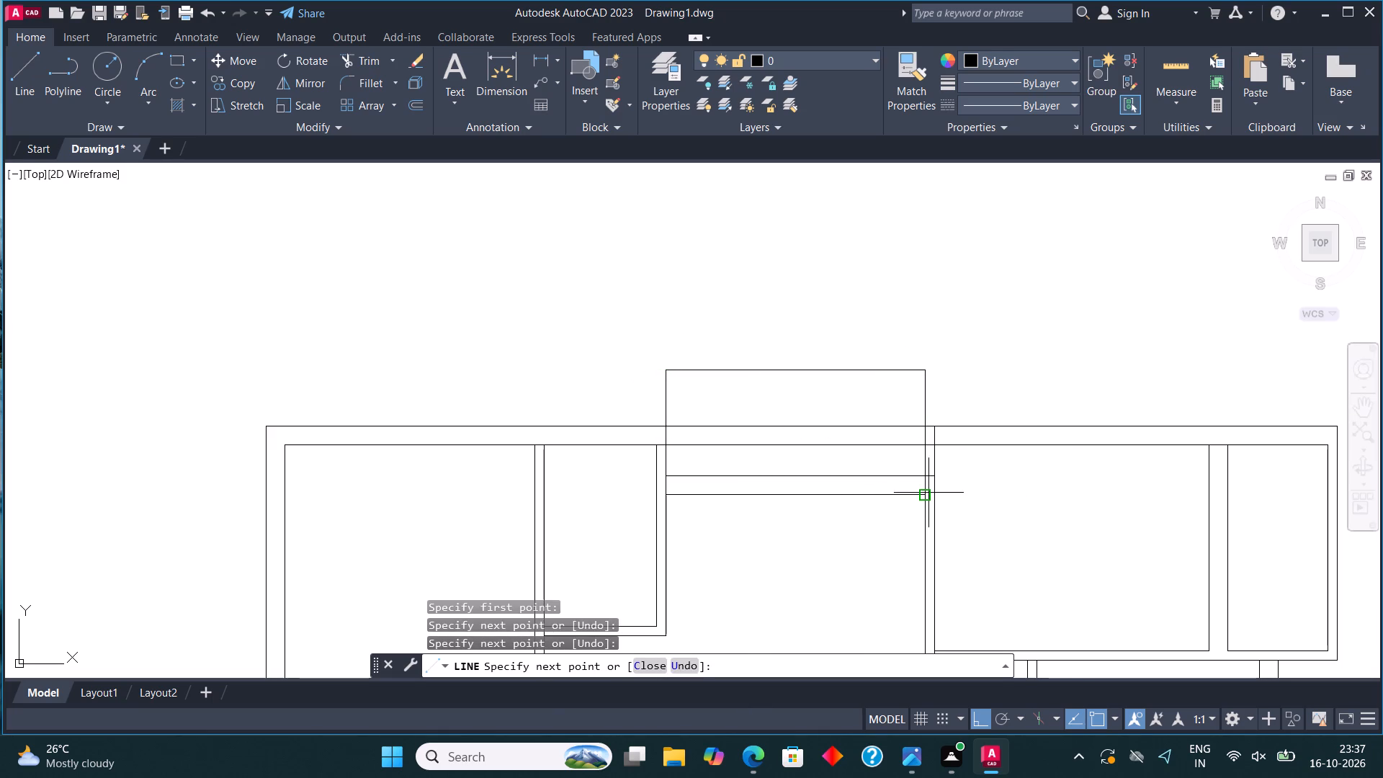
pyautogui.click(928, 493)
pyautogui.press('Escape')
# Draw vertical lines up from the outer faces of the two flanking walls to the height of the new projection.
pyautogui.click(34, 79)
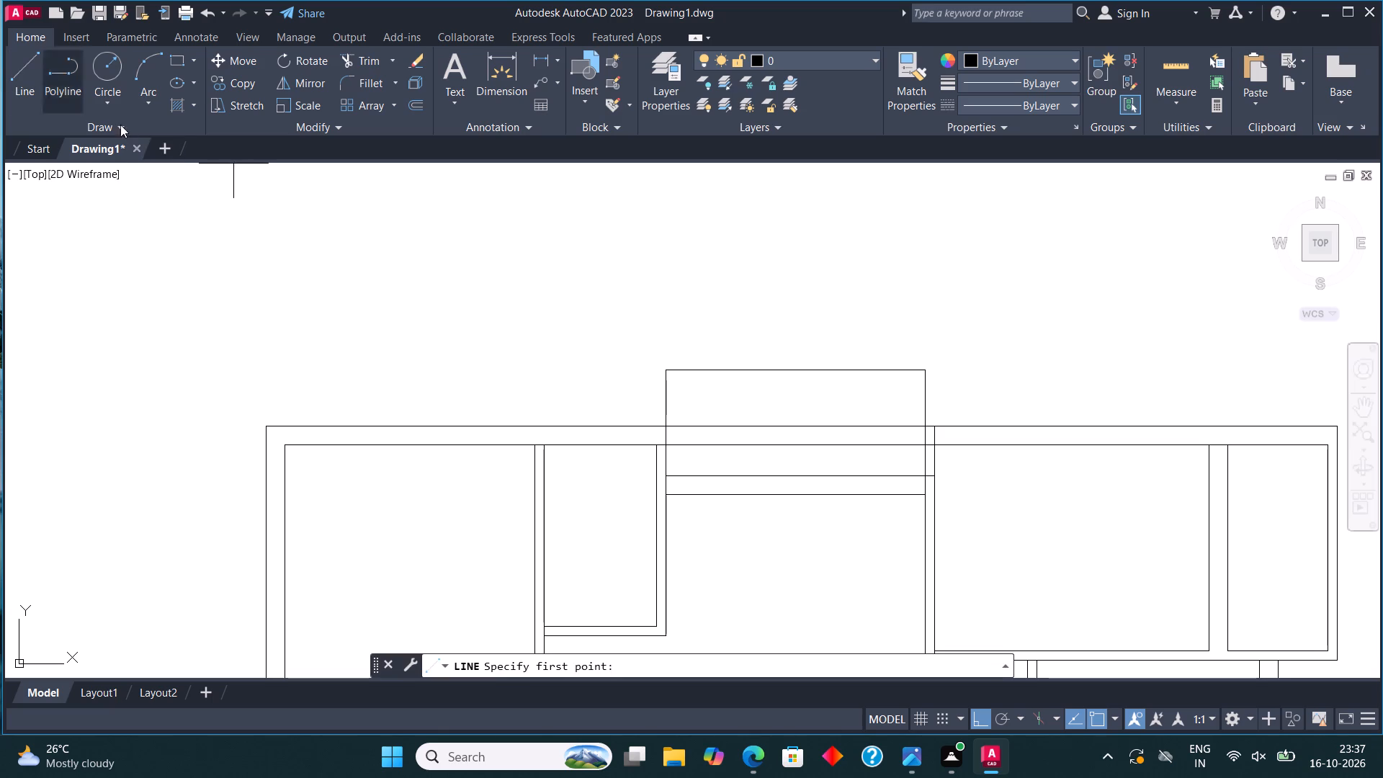
pyautogui.click(654, 452)
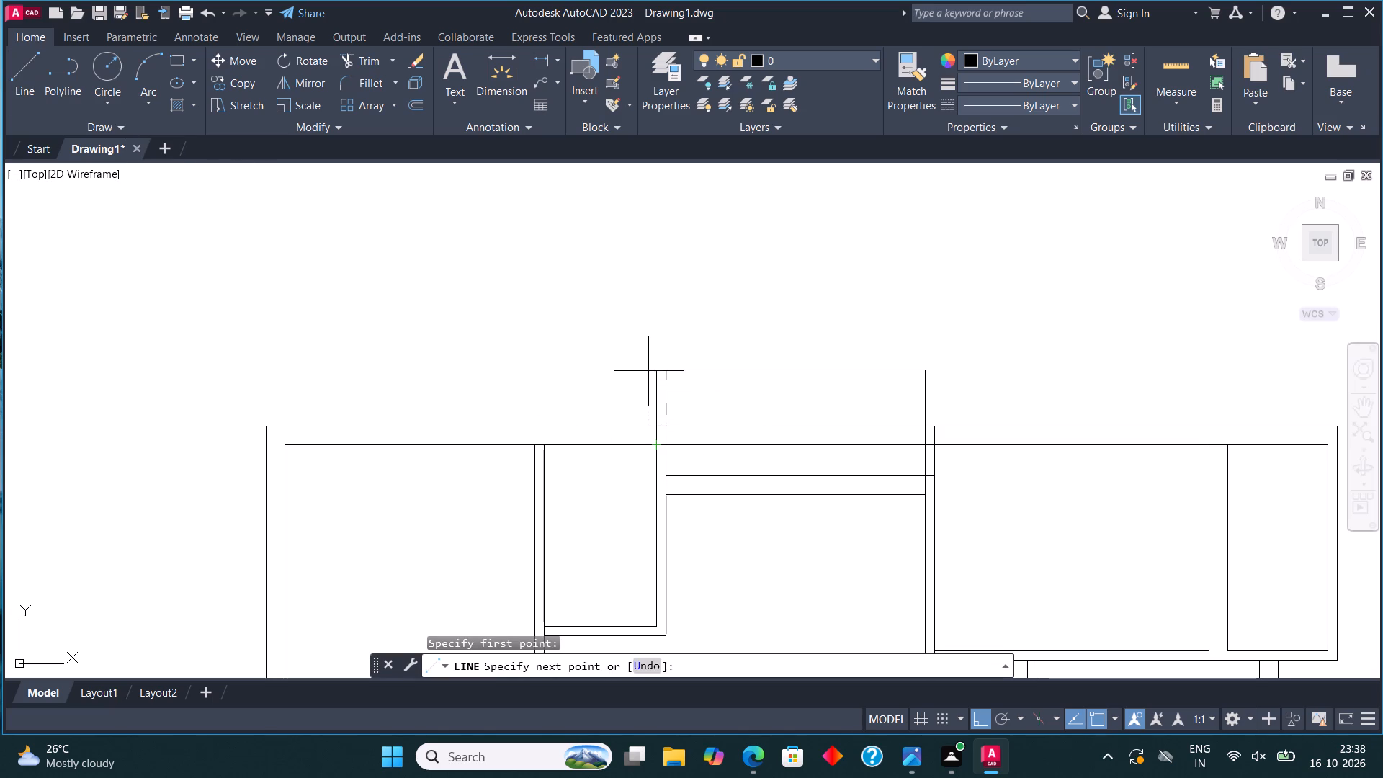
pyautogui.click(648, 371)
pyautogui.press('Escape')
pyautogui.click(24, 76)
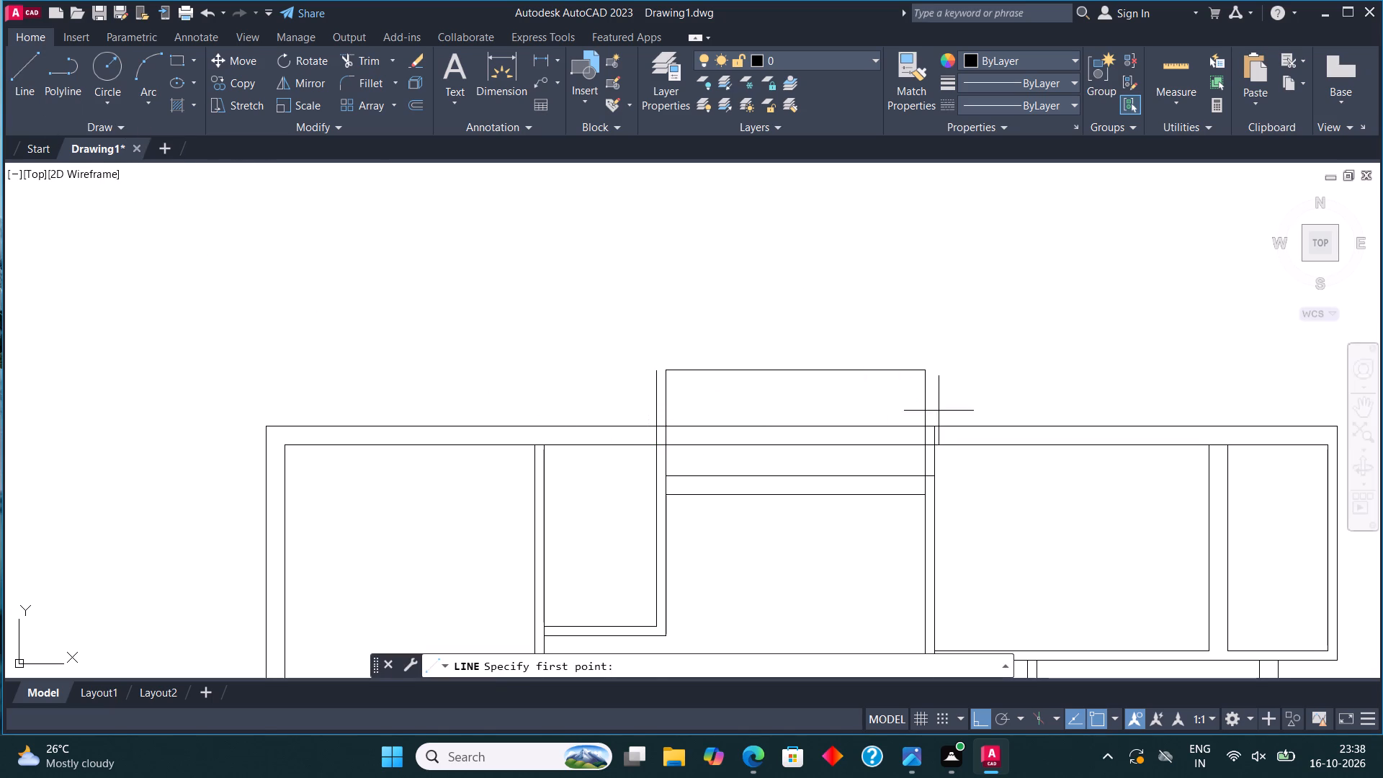
pyautogui.click(936, 426)
pyautogui.click(934, 372)
pyautogui.press('Escape')
# Offset the projection's top line 4.5" upward.
pyautogui.click(852, 372)
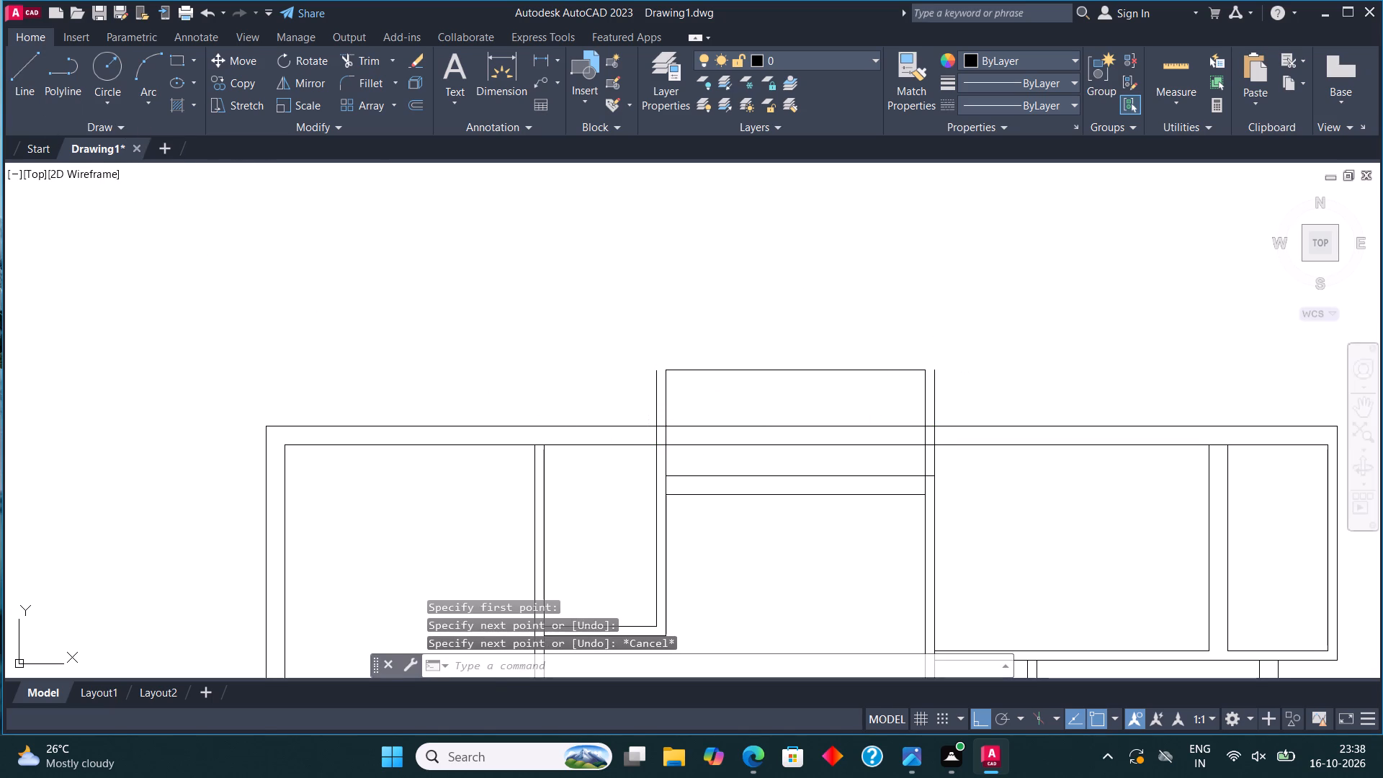
pyautogui.click(406, 98)
pyautogui.click(778, 370)
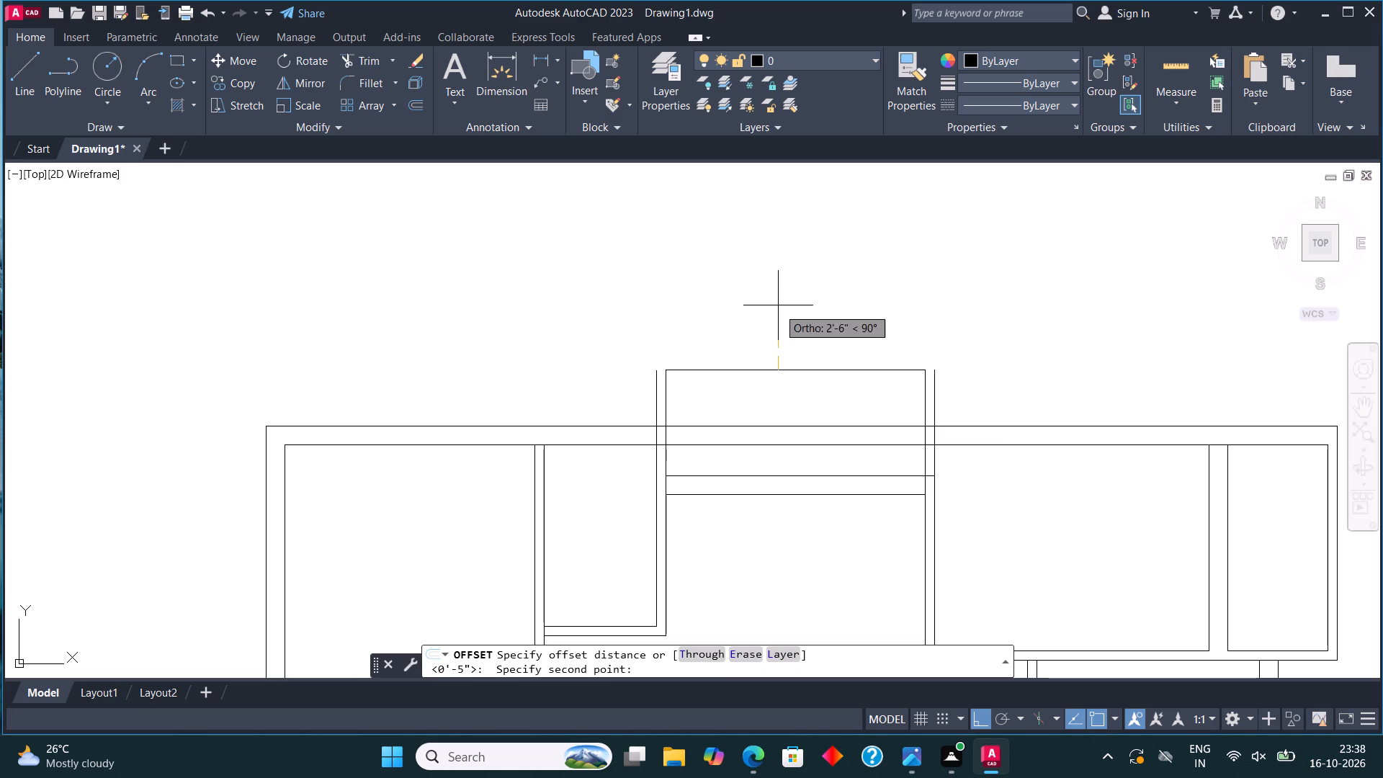
pyautogui.write('4.5"')
pyautogui.press('Return')
pyautogui.click(772, 282)
pyautogui.press('Escape')
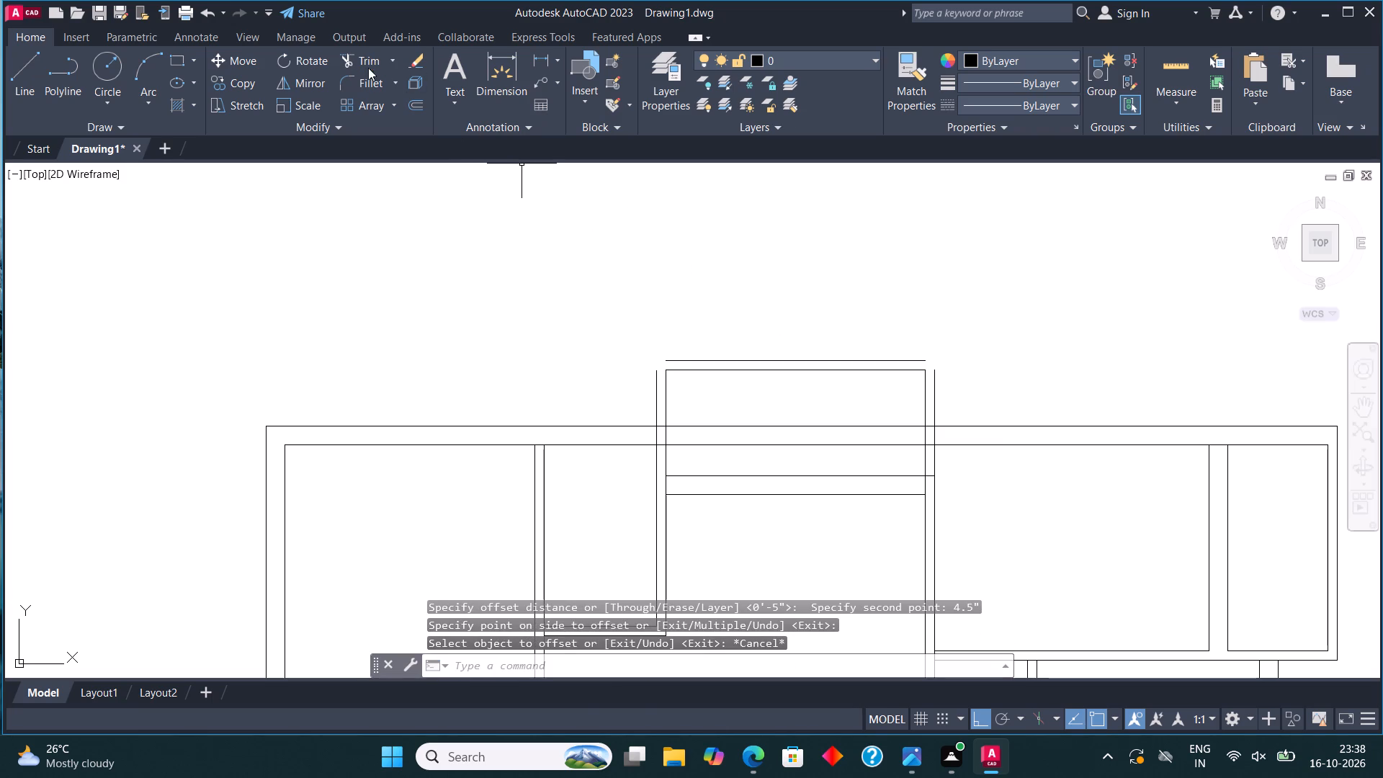
# Fillet the offset top line with both outer vertical lines to close the projection's outer corners.
pyautogui.click(369, 82)
pyautogui.click(656, 395)
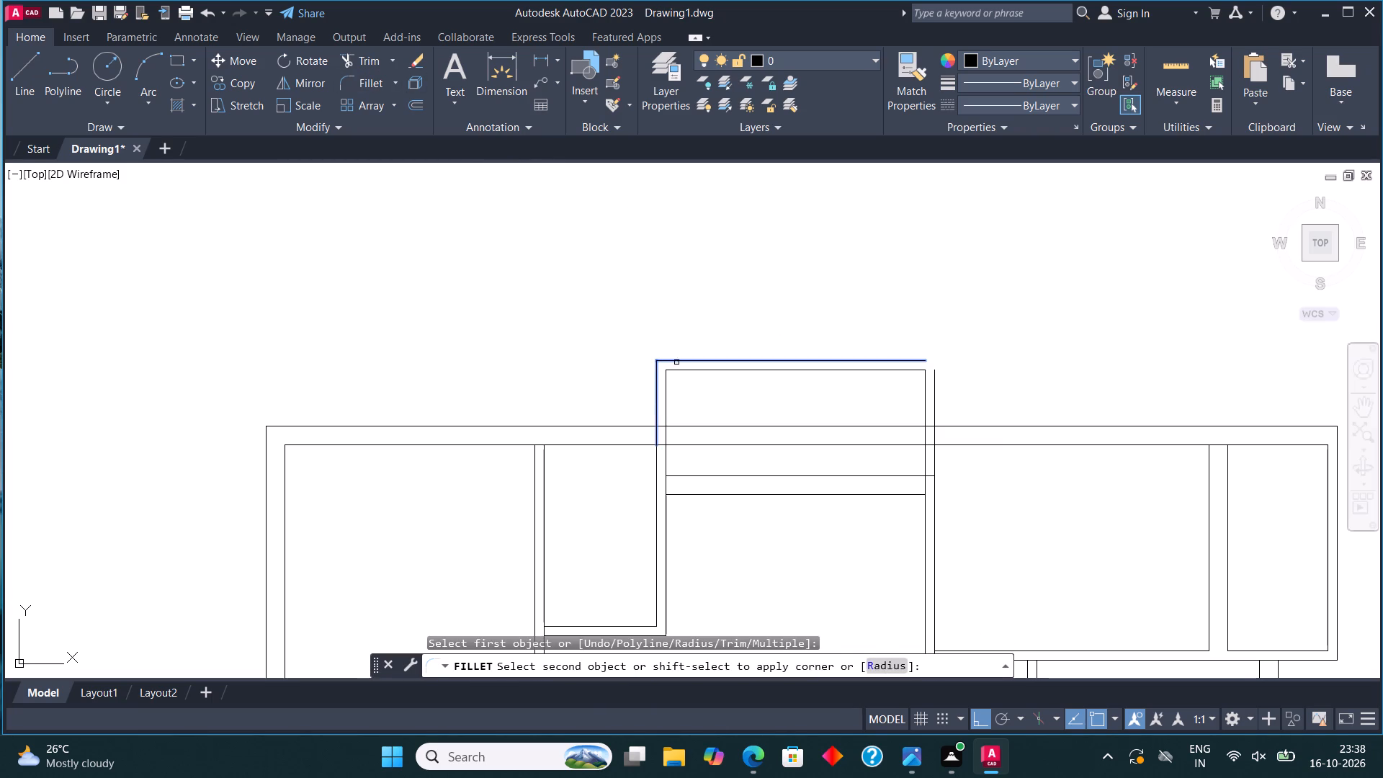
pyautogui.click(676, 362)
pyautogui.click(366, 78)
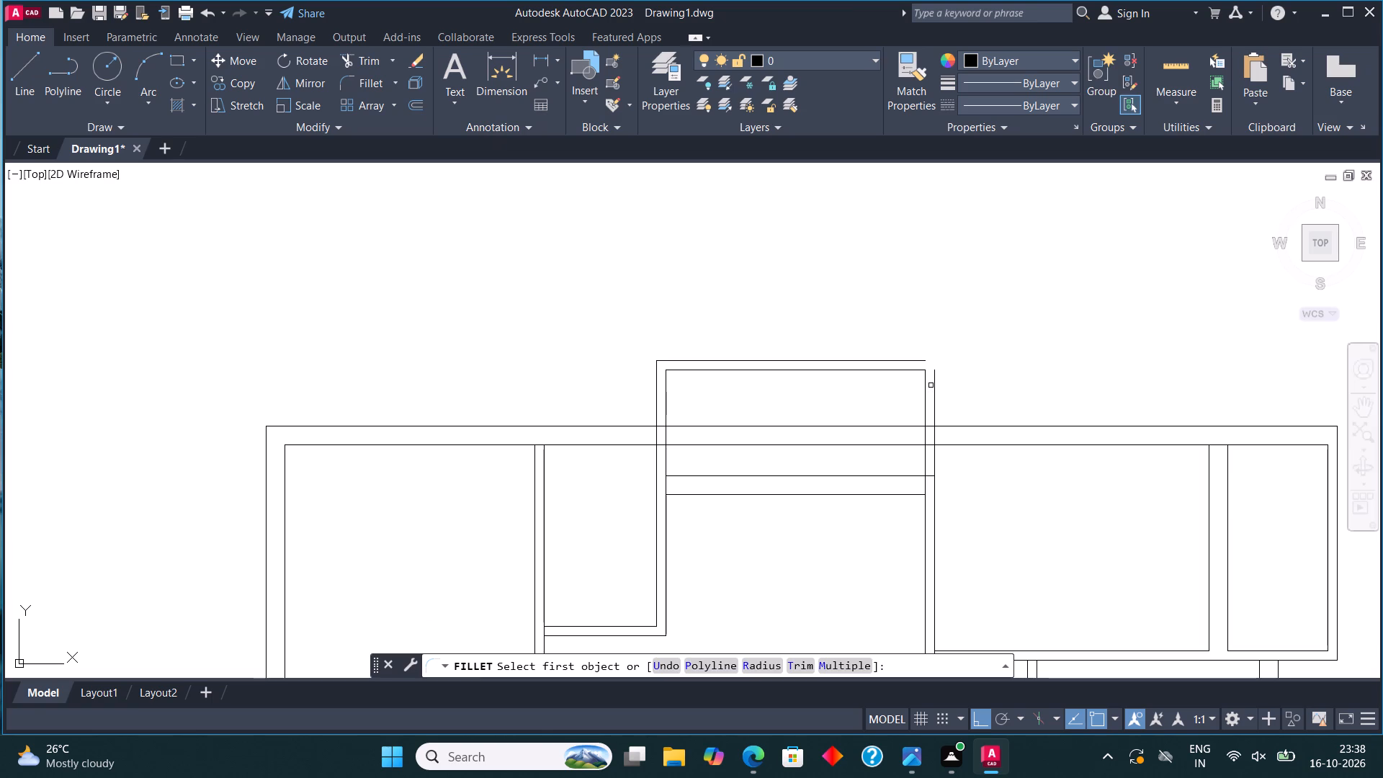
pyautogui.click(936, 393)
pyautogui.click(905, 362)
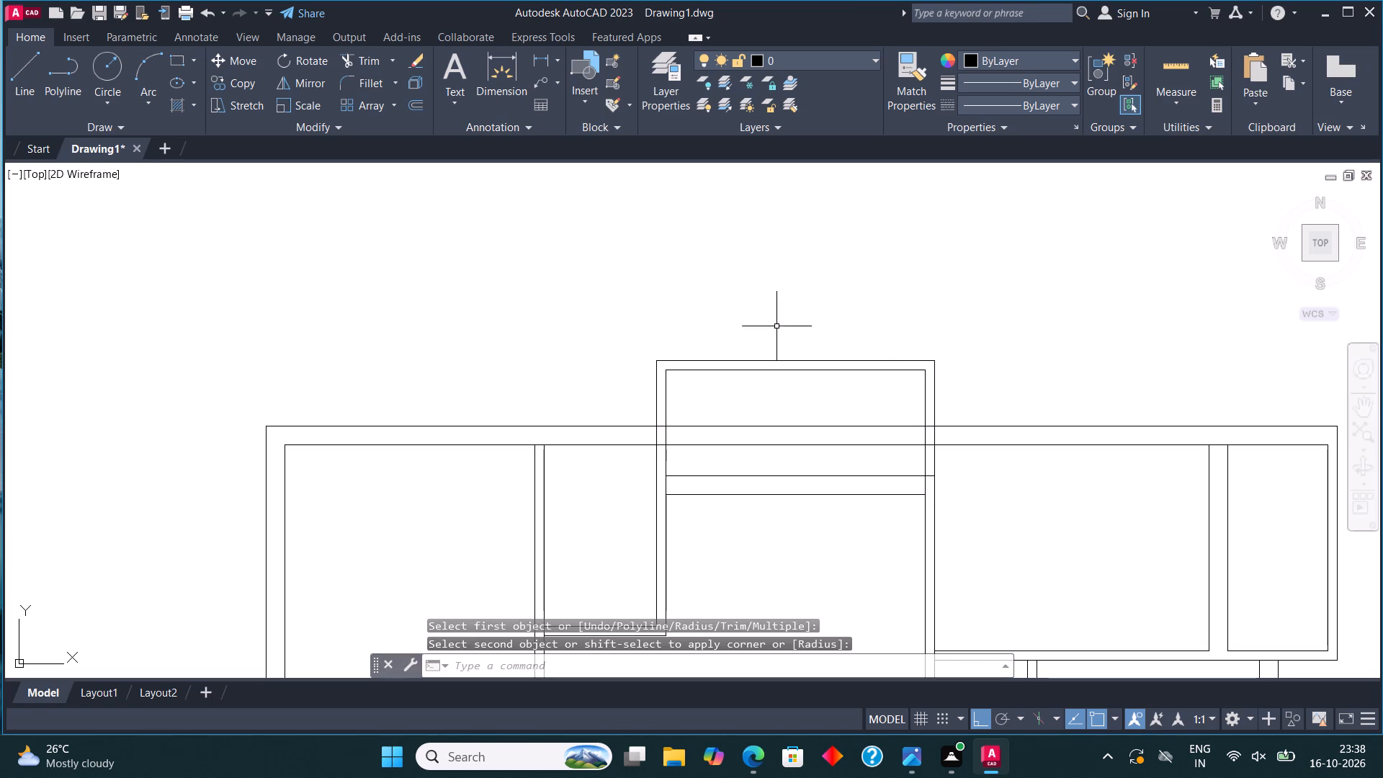
# Trim the top wall's lines where they cross the new upper projection and its two side walls.
pyautogui.click(373, 53)
pyautogui.click(830, 454)
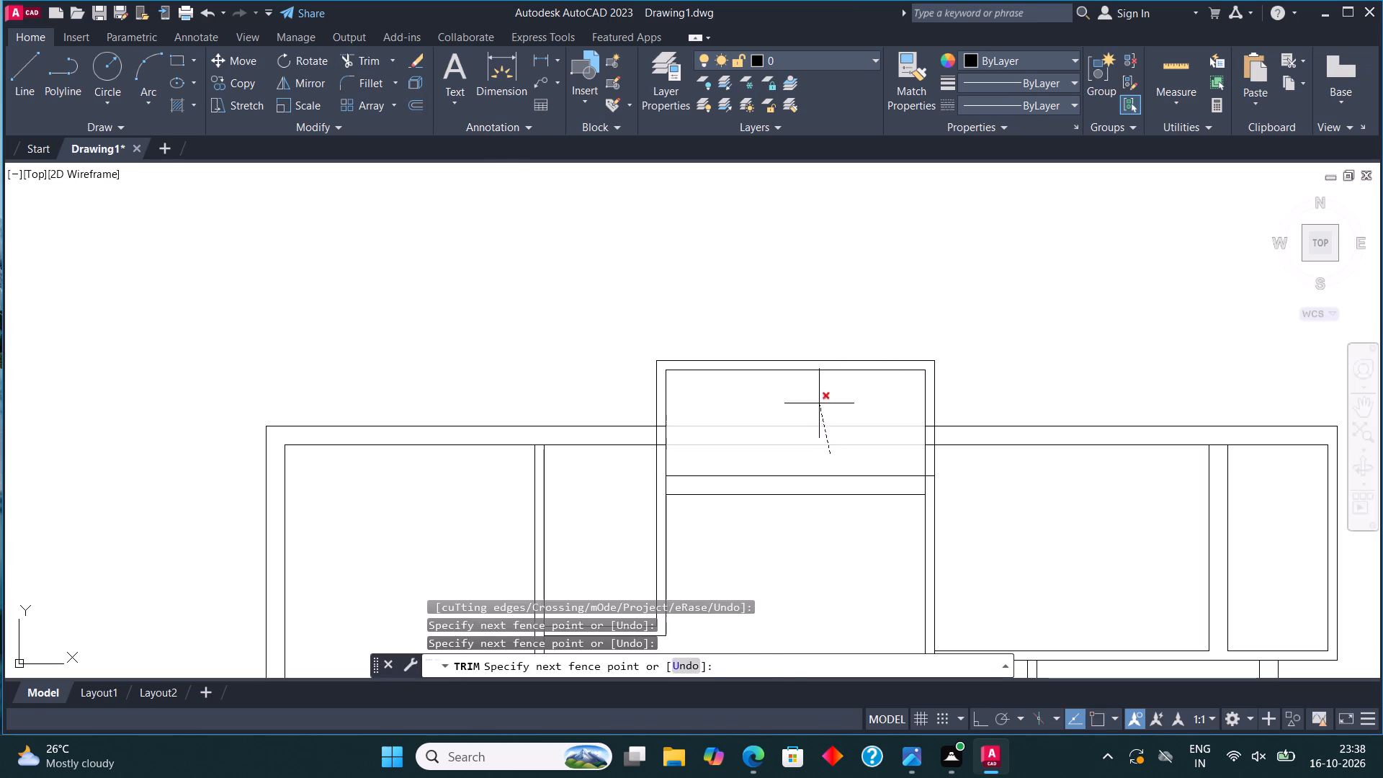
pyautogui.click(819, 403)
pyautogui.scroll(3, 923, 452)
pyautogui.click(926, 442)
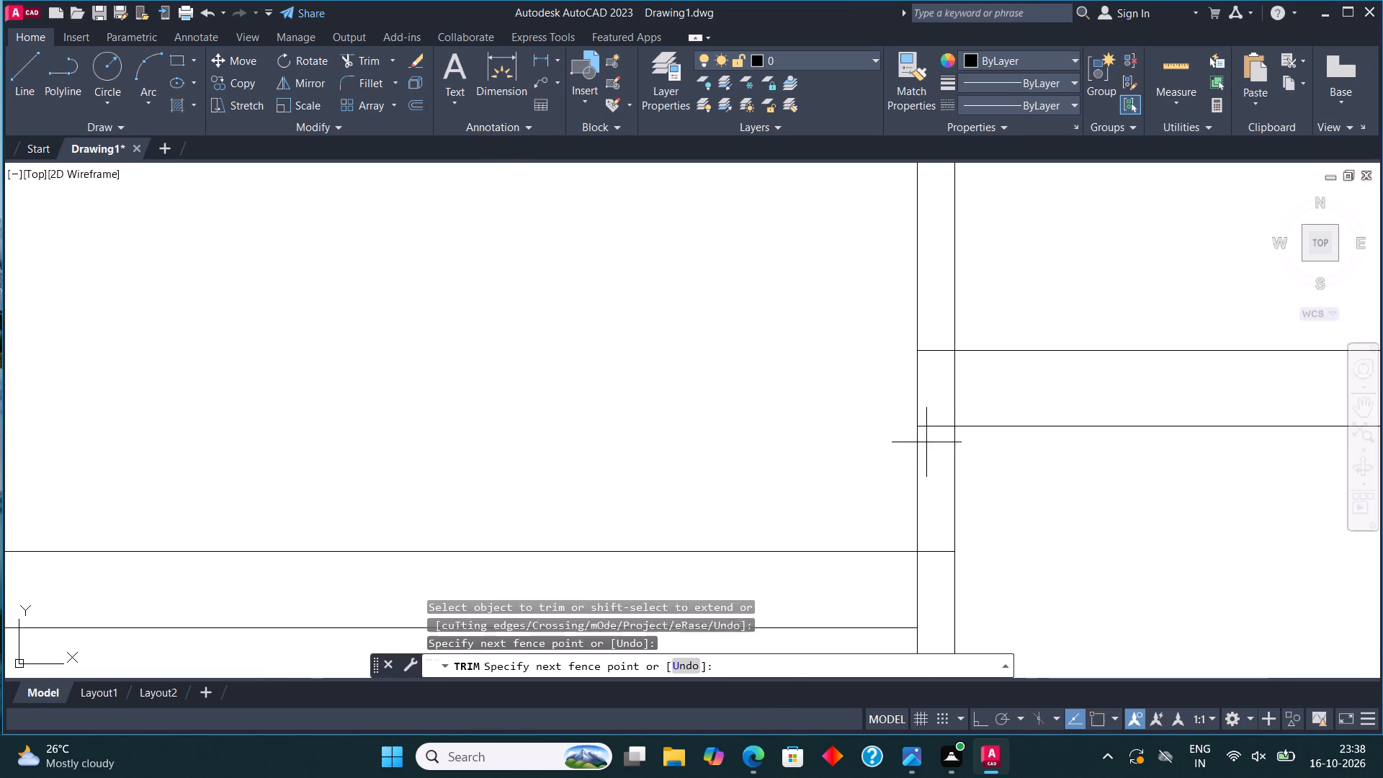
pyautogui.click(926, 326)
pyautogui.scroll(-3, 921, 380)
pyautogui.scroll(3, 645, 392)
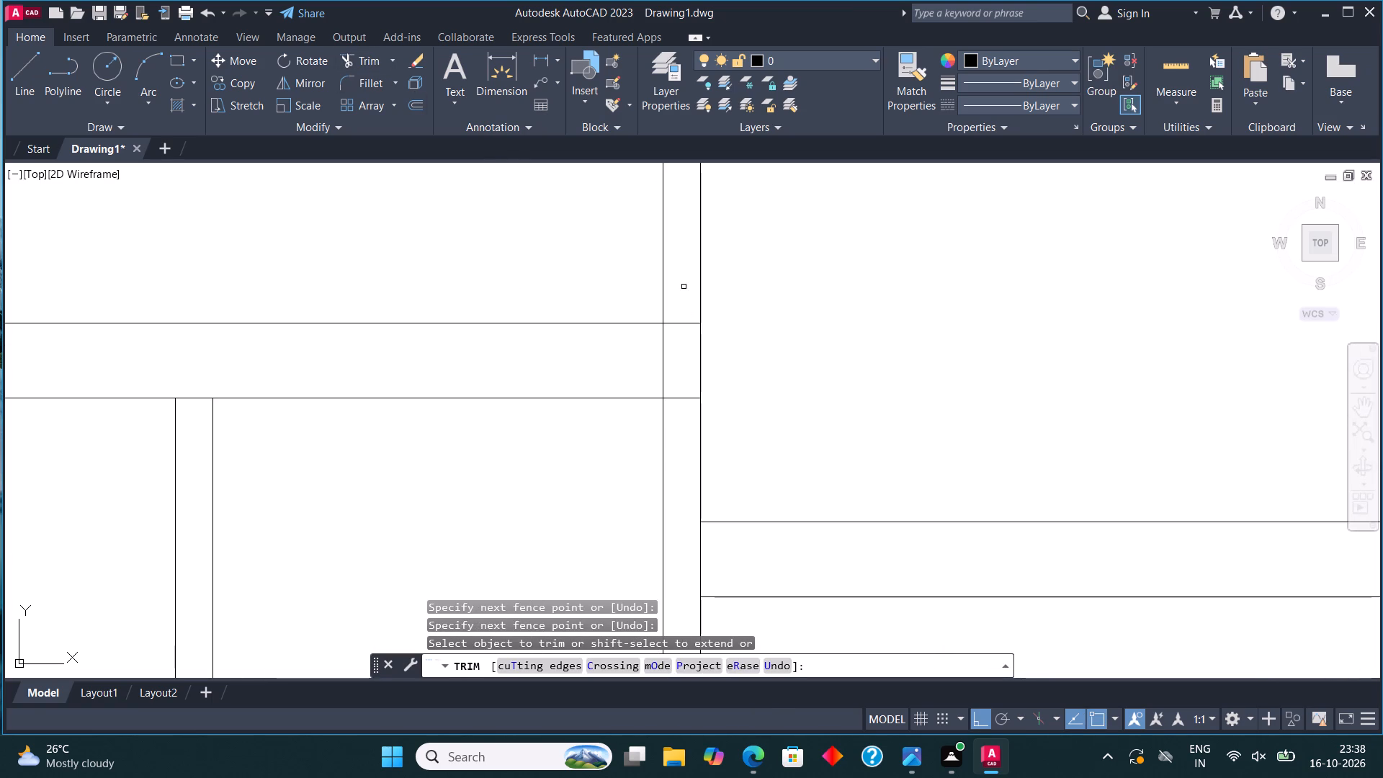
pyautogui.click(684, 287)
pyautogui.click(676, 442)
pyautogui.scroll(-3, 686, 387)
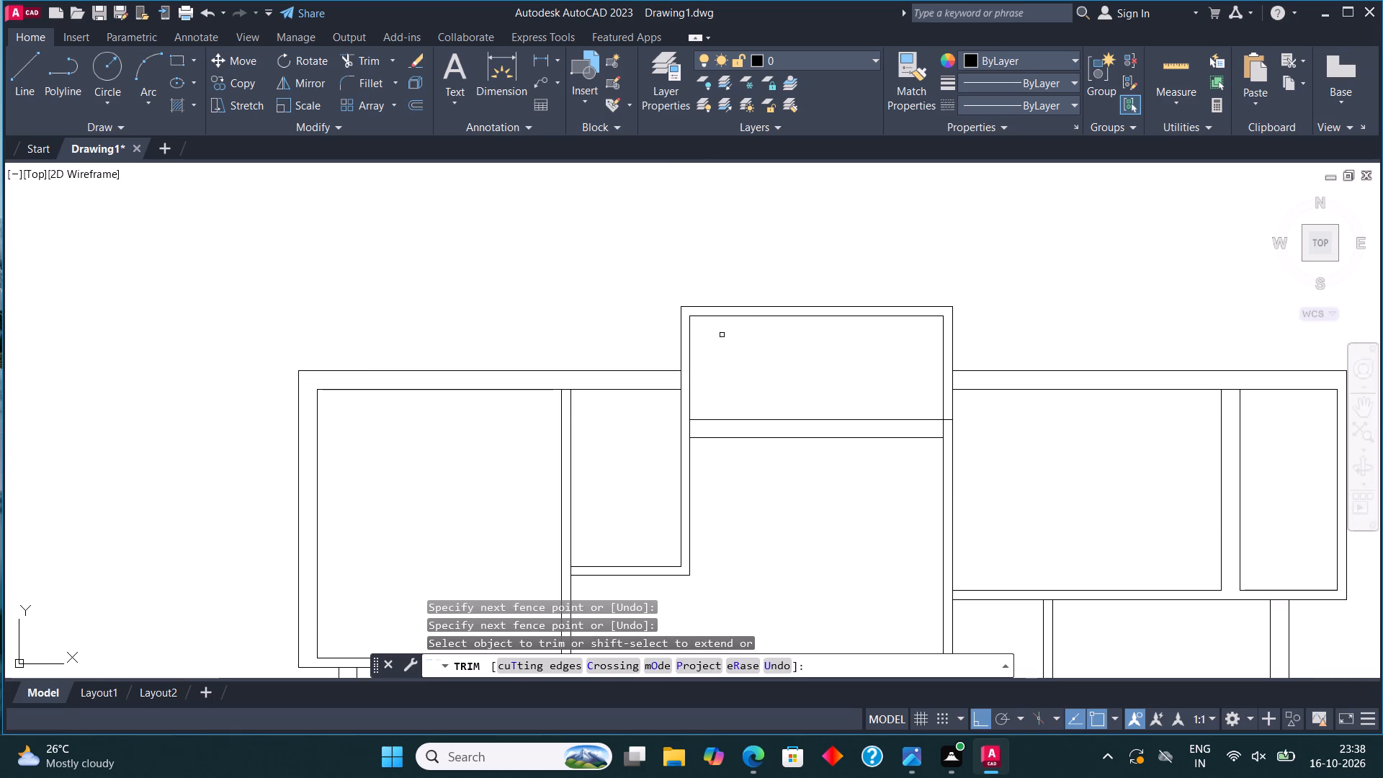
pyautogui.scroll(-5, 762, 318)
pyautogui.press('Escape')
# Draw a line about 4'-2" down from the lower passage's left wall's outer face, and a horizontal line across towards its right wall.
pyautogui.scroll(4, 803, 504)
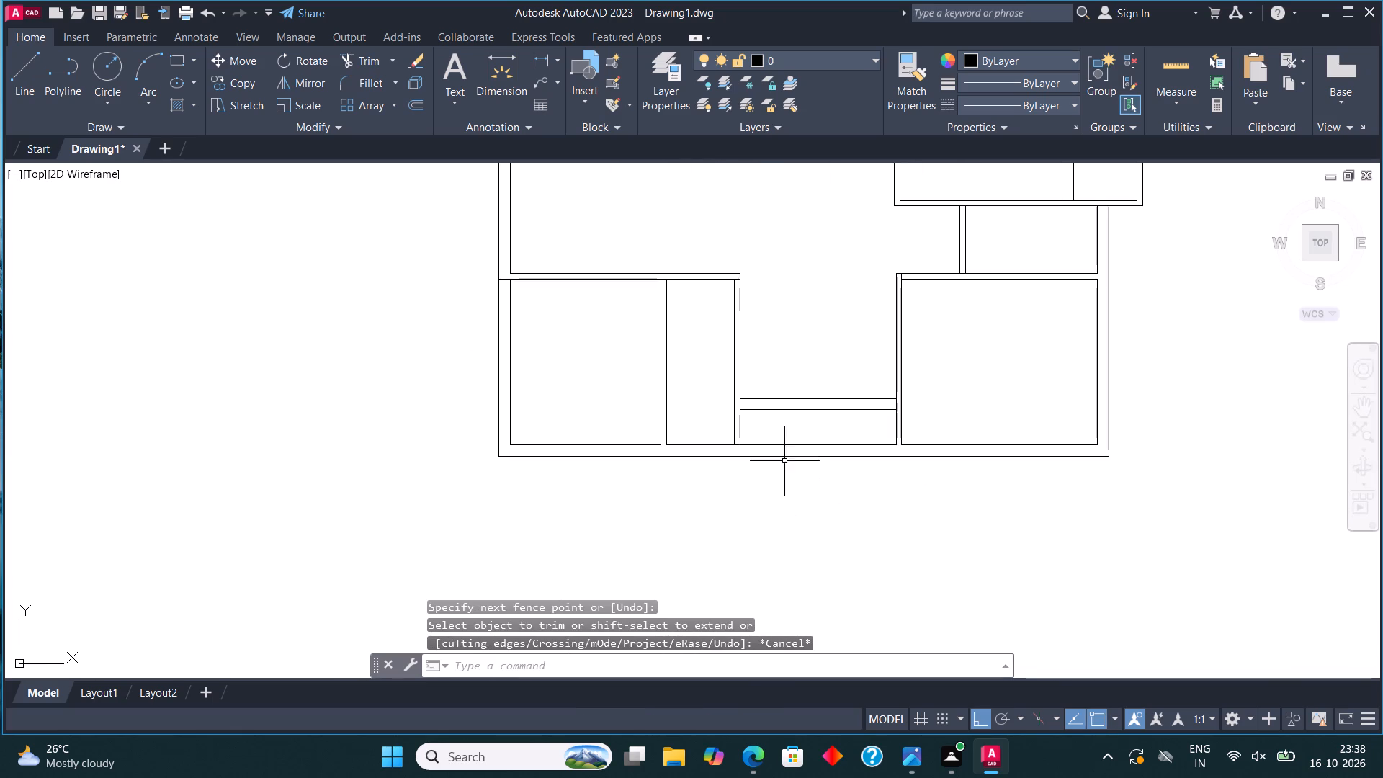
pyautogui.moveTo(746, 440); pyautogui.dragTo(671, 408, button='middle')
pyautogui.click(23, 73)
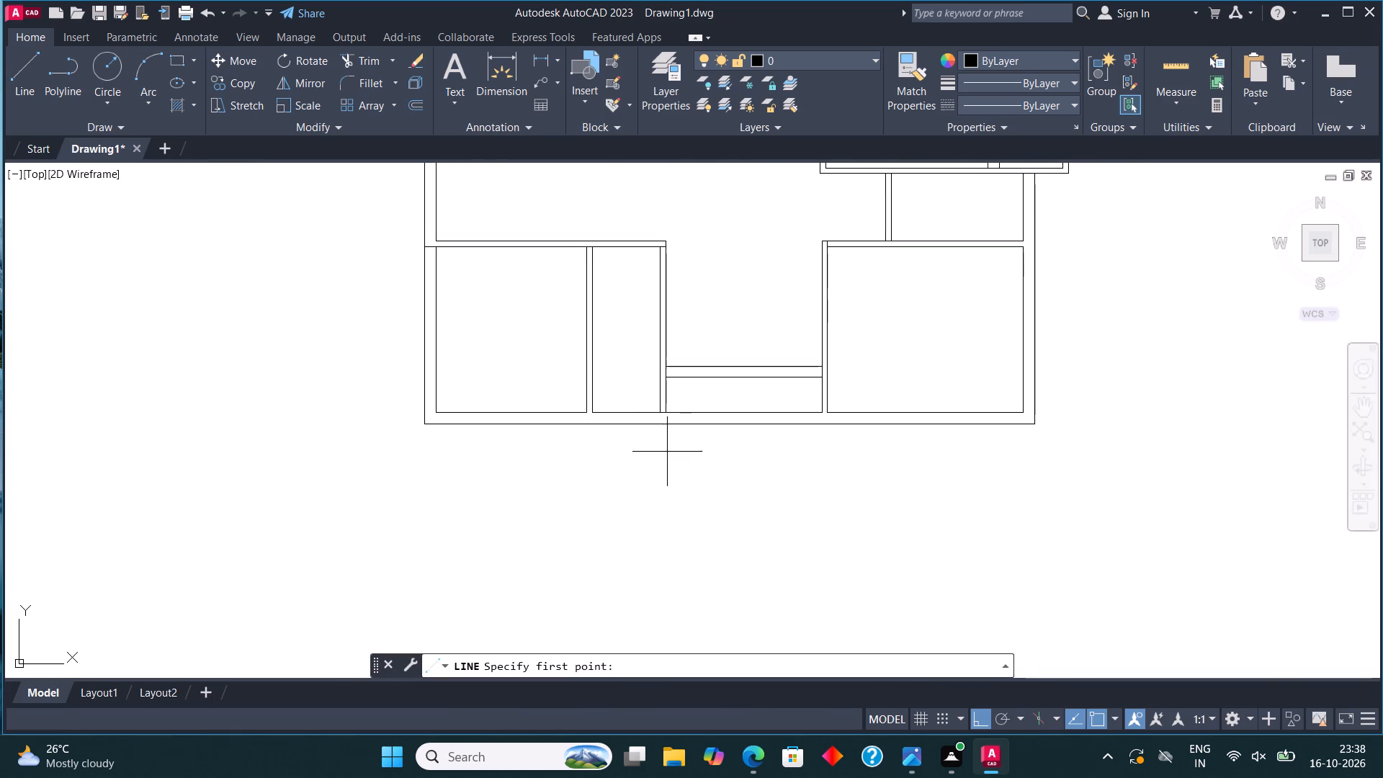
pyautogui.scroll(1, 665, 440)
pyautogui.click(657, 390)
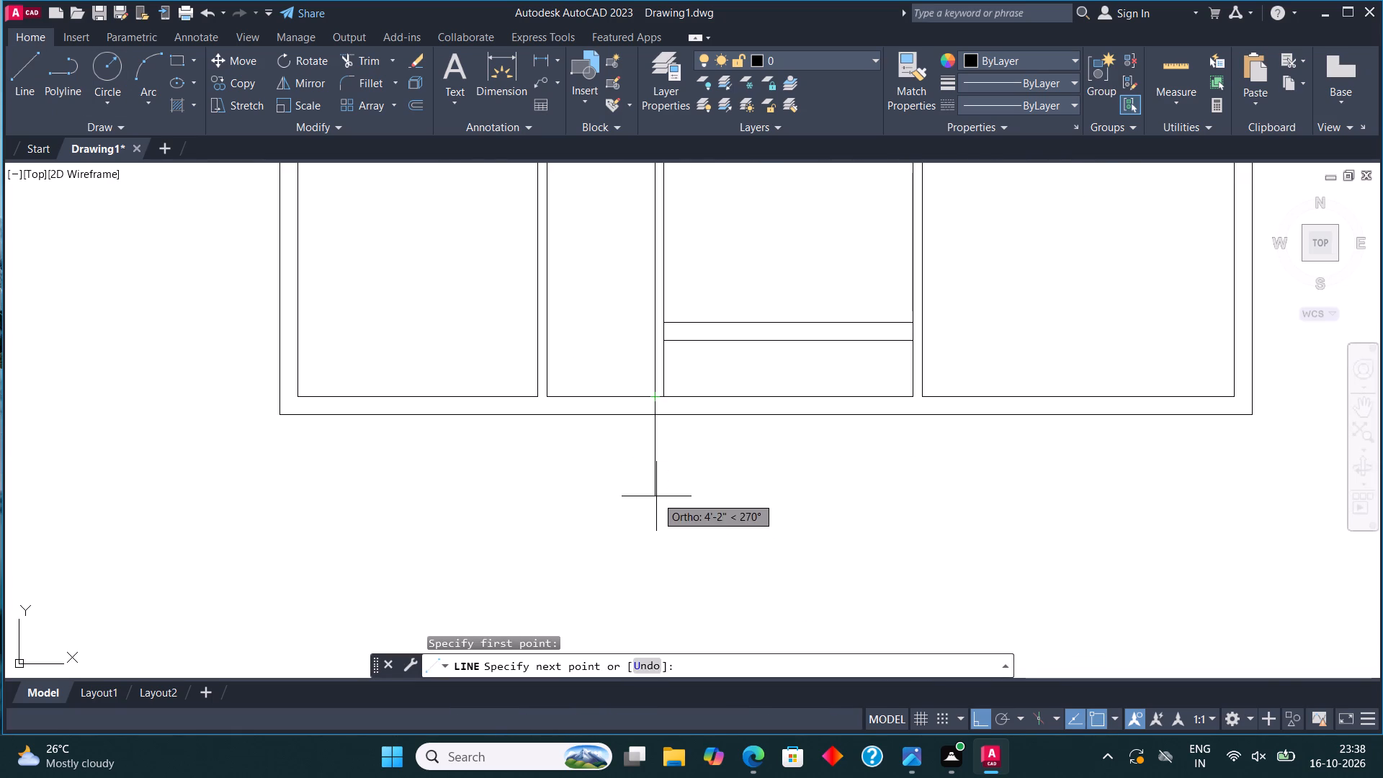
pyautogui.click(656, 496)
pyautogui.click(905, 504)
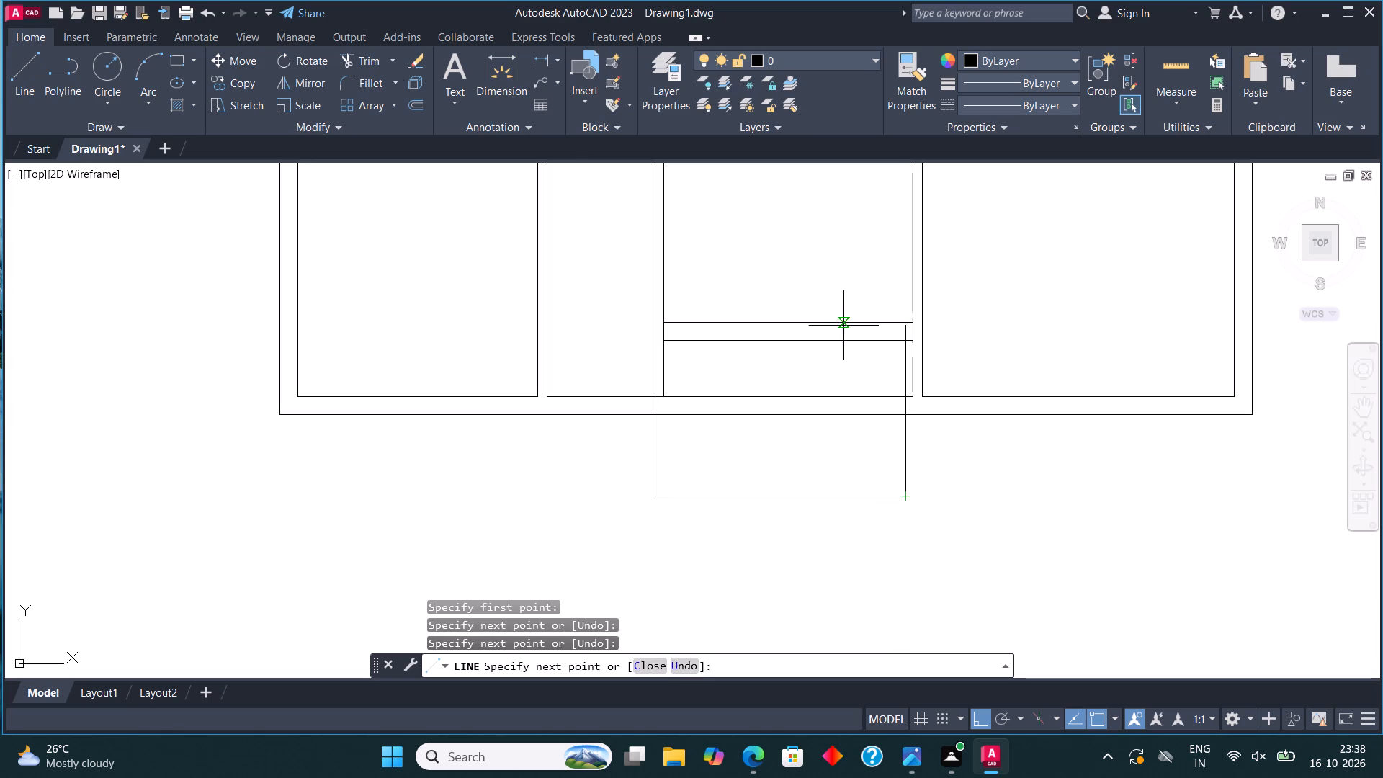
# Draw a vertical line down from the right flanking wall's inner face and fillet it with the lower projection's bottom line.
pyautogui.click(28, 68)
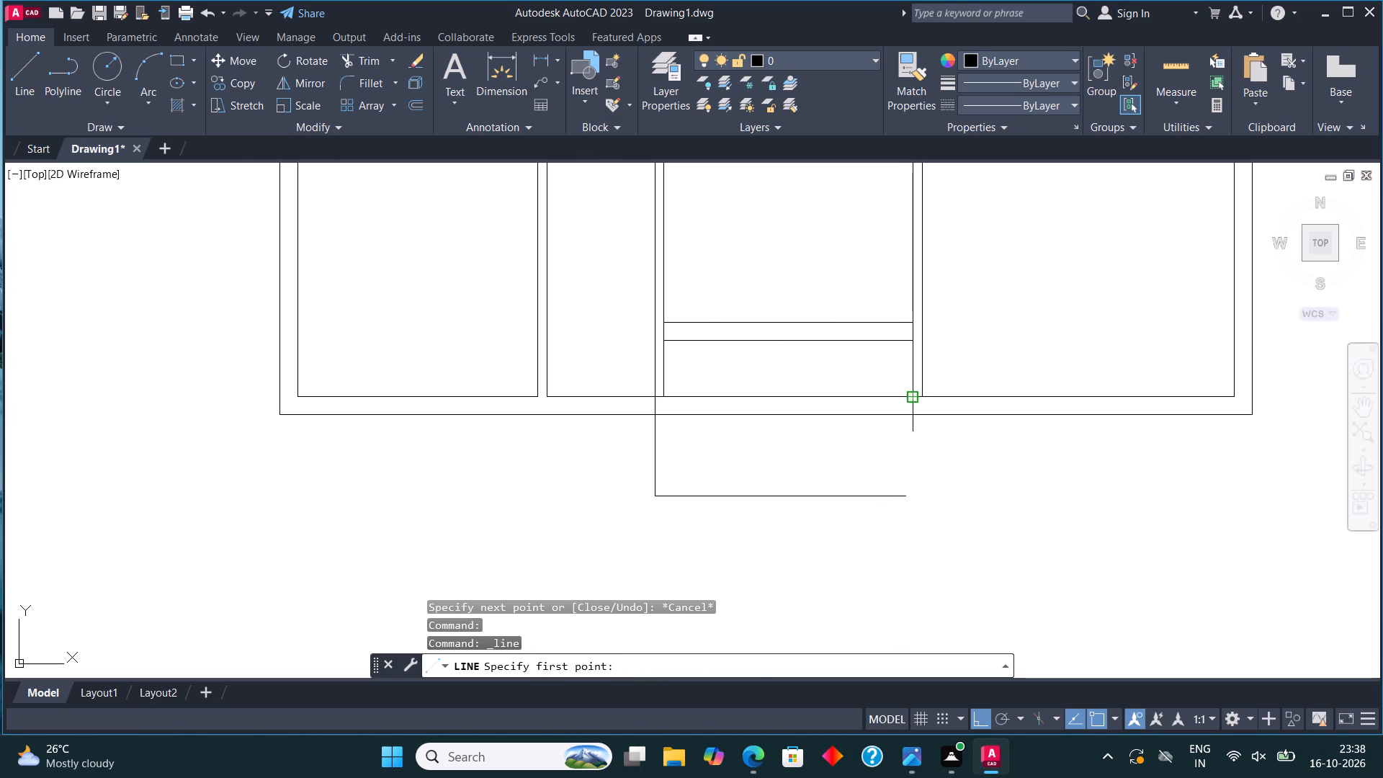
pyautogui.click(913, 397)
pyautogui.click(913, 476)
pyautogui.click(370, 82)
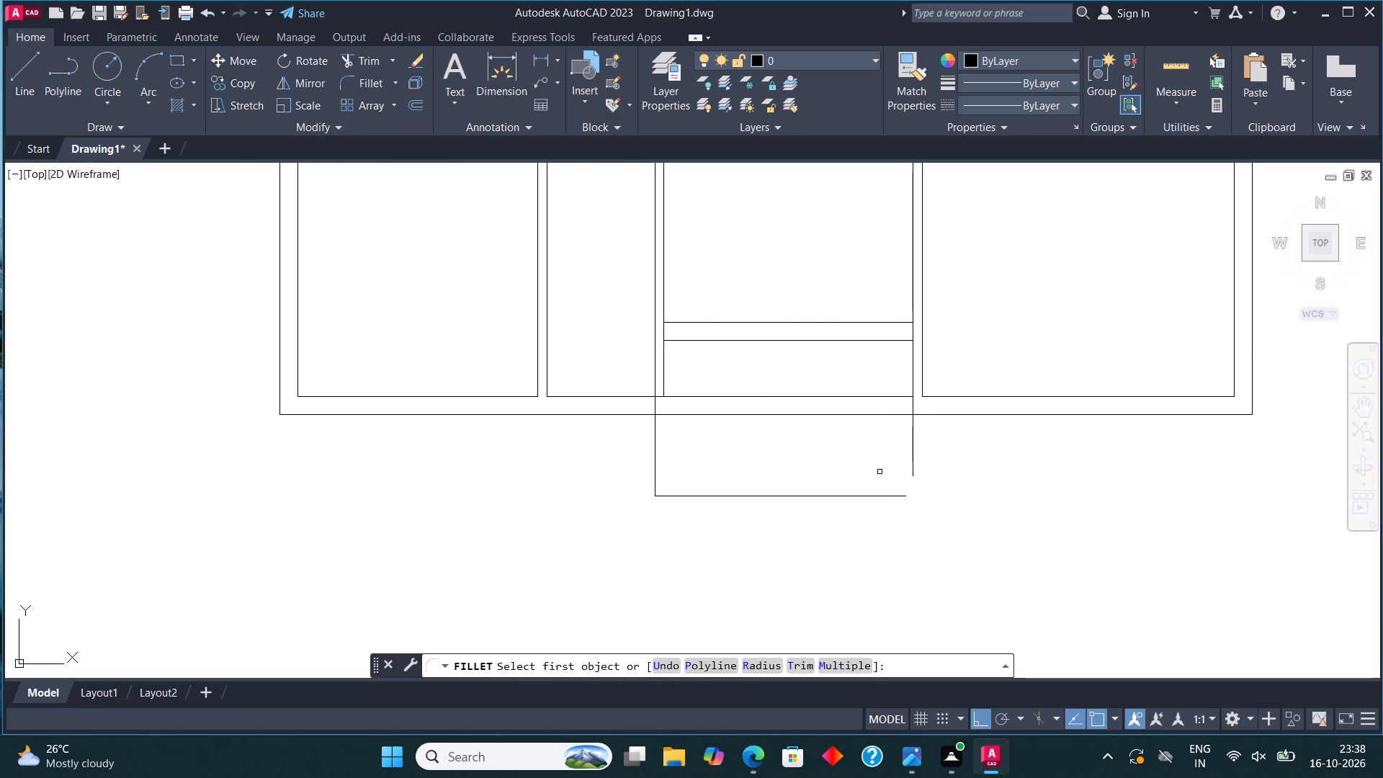
pyautogui.click(913, 447)
pyautogui.click(892, 498)
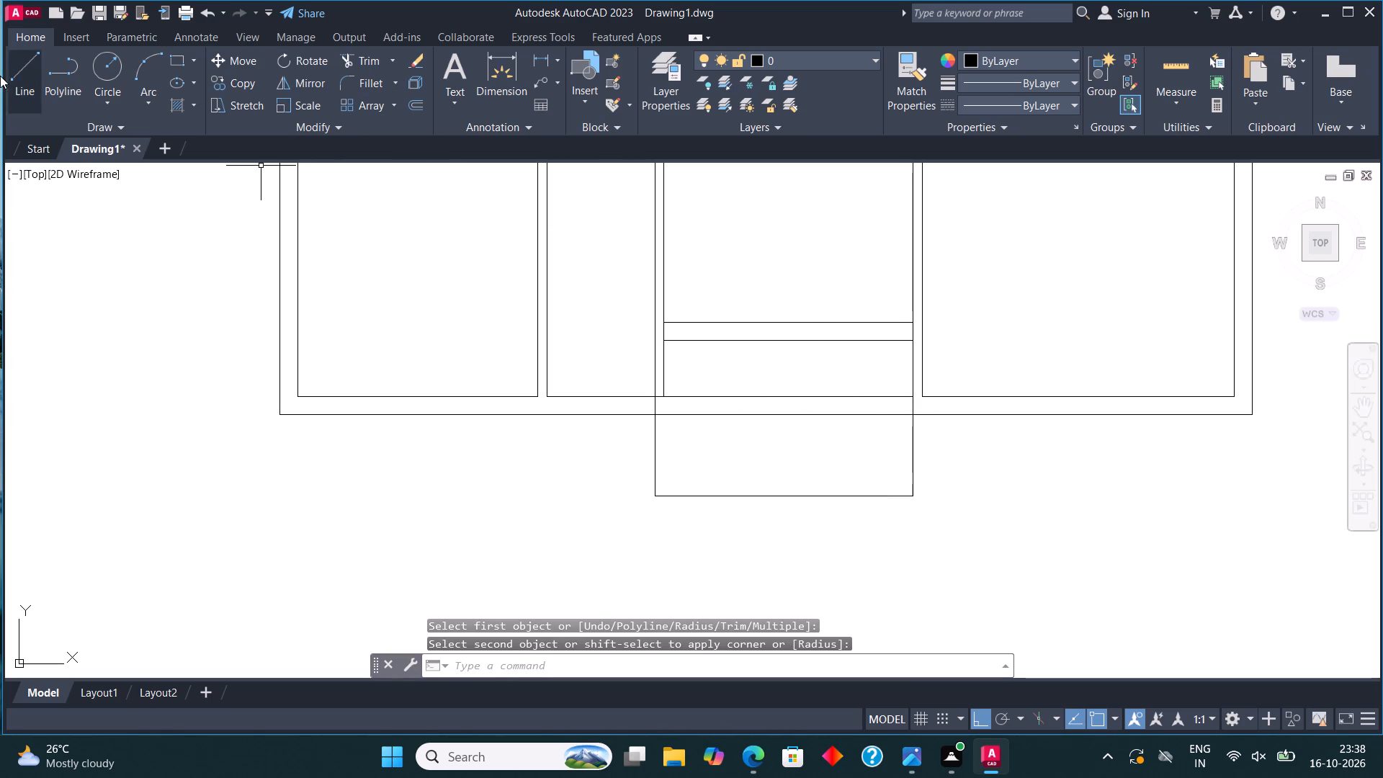
# Move the lower projection's right vertical line across to align with the right flanking wall's outer face.
pyautogui.click(17, 71)
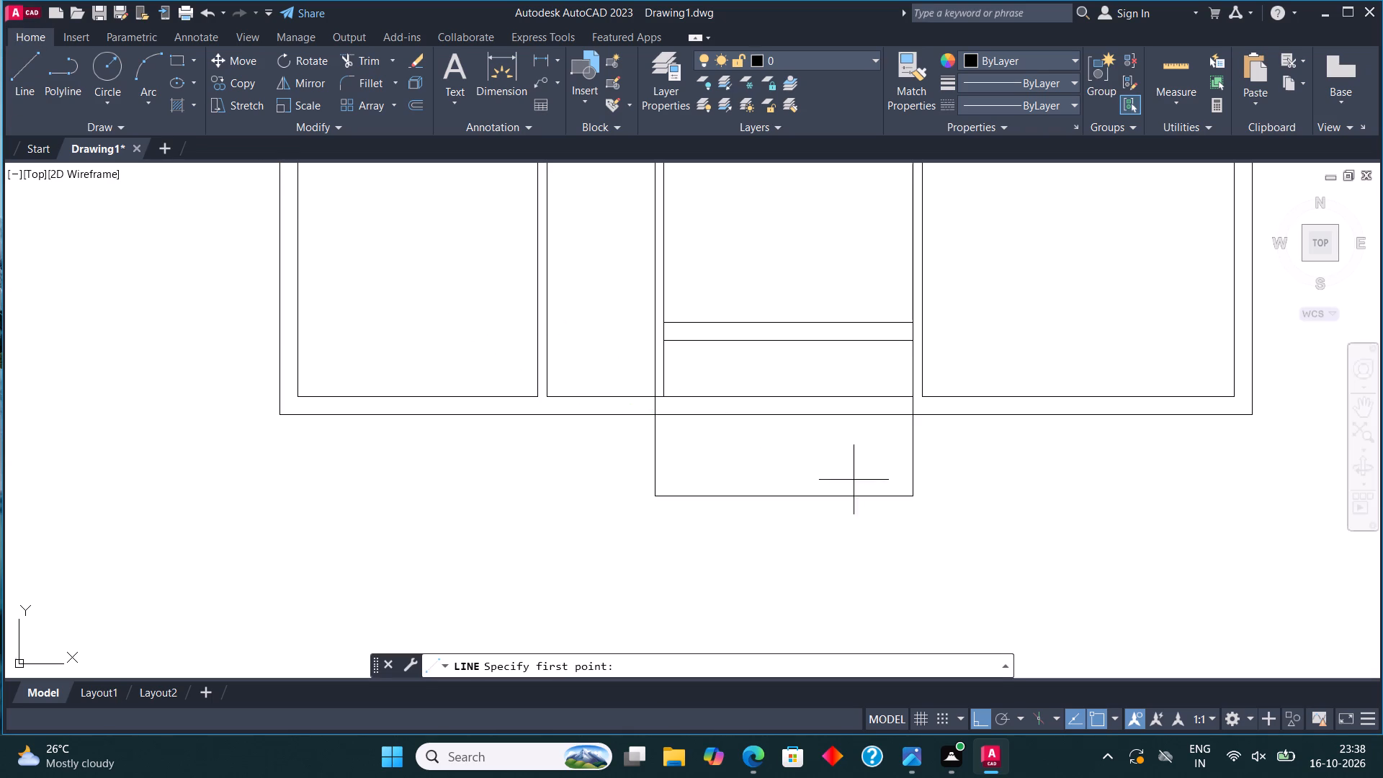
pyautogui.press('Escape')
pyautogui.click(913, 462)
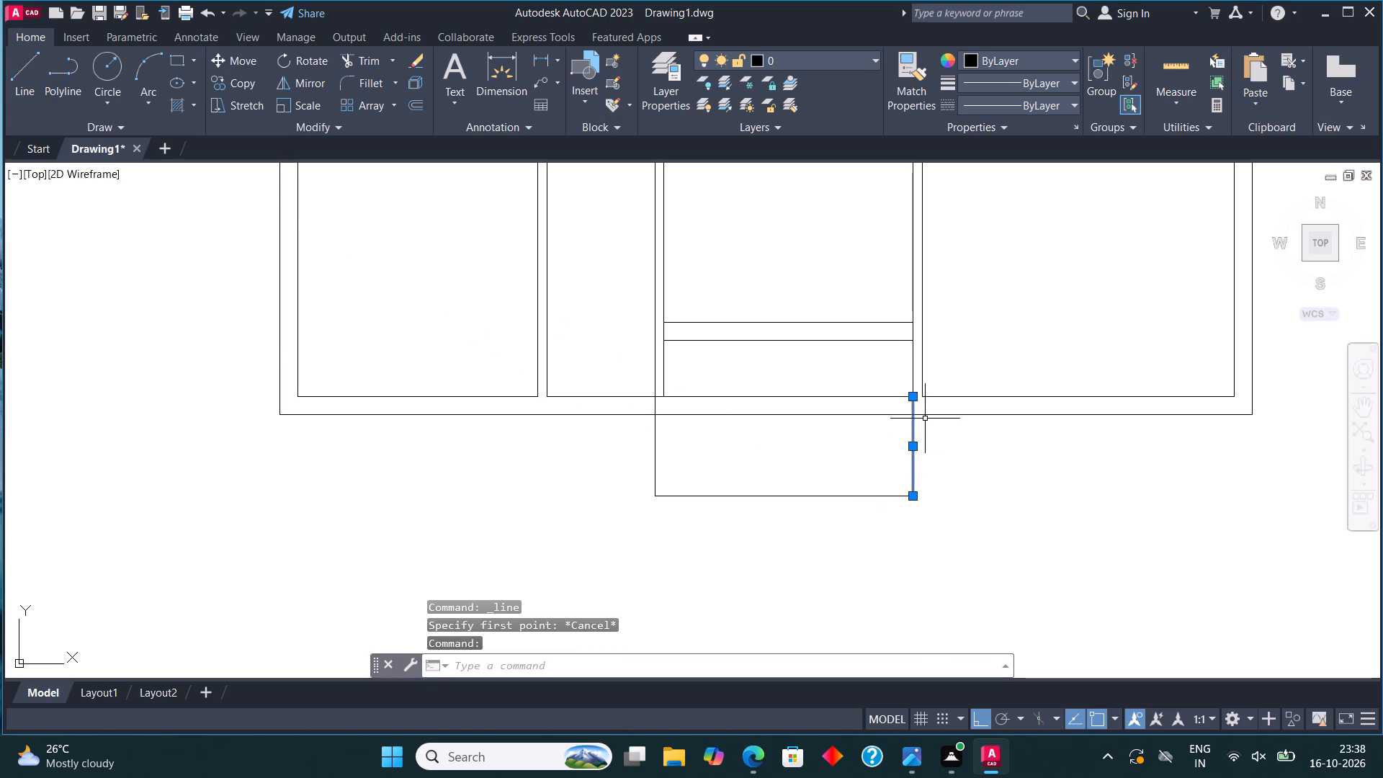
pyautogui.scroll(2, 924, 419)
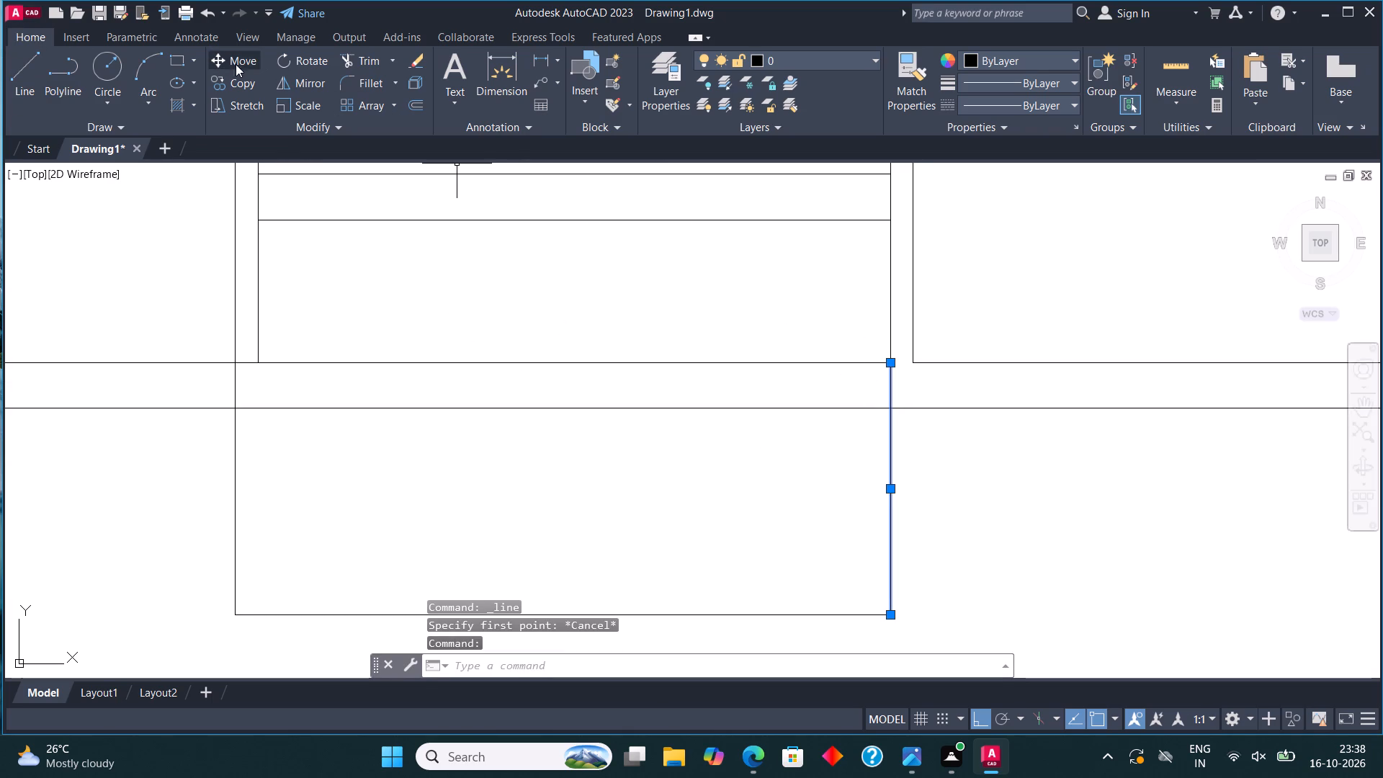
pyautogui.click(246, 61)
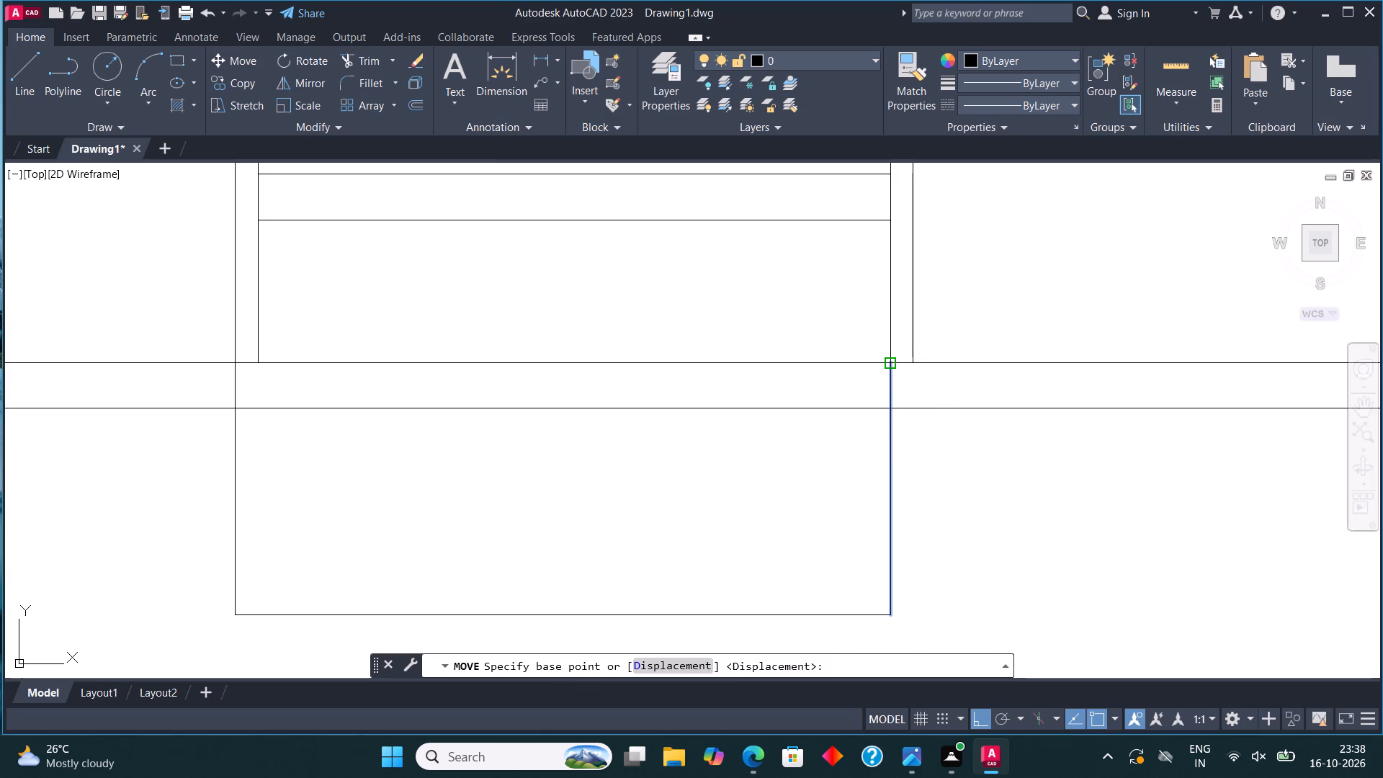
pyautogui.click(892, 363)
pyautogui.click(913, 366)
pyautogui.scroll(-2, 855, 344)
pyautogui.scroll(2, 870, 369)
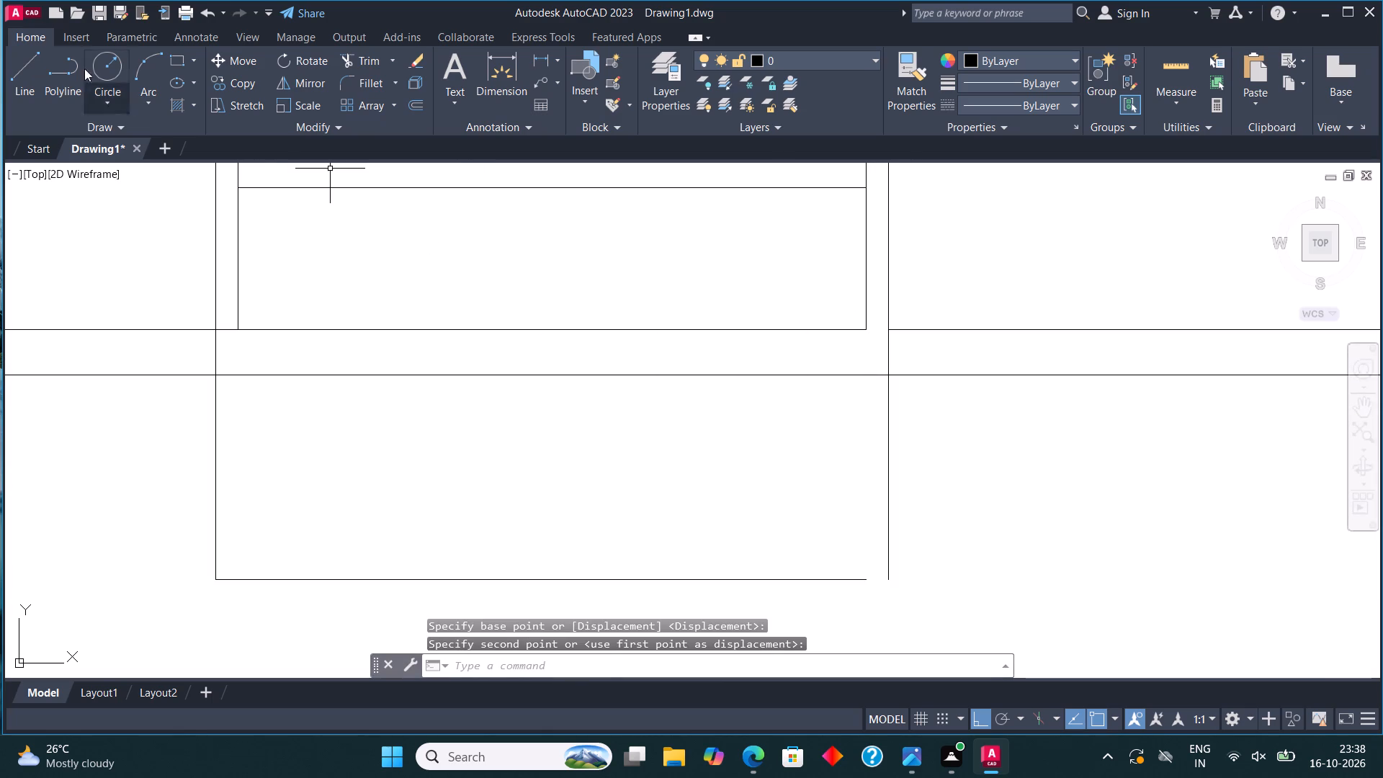
# Draw a vertical line down from the right flanking wall's inner face, ending just above the projection's bottom line.
pyautogui.click(22, 63)
pyautogui.click(864, 332)
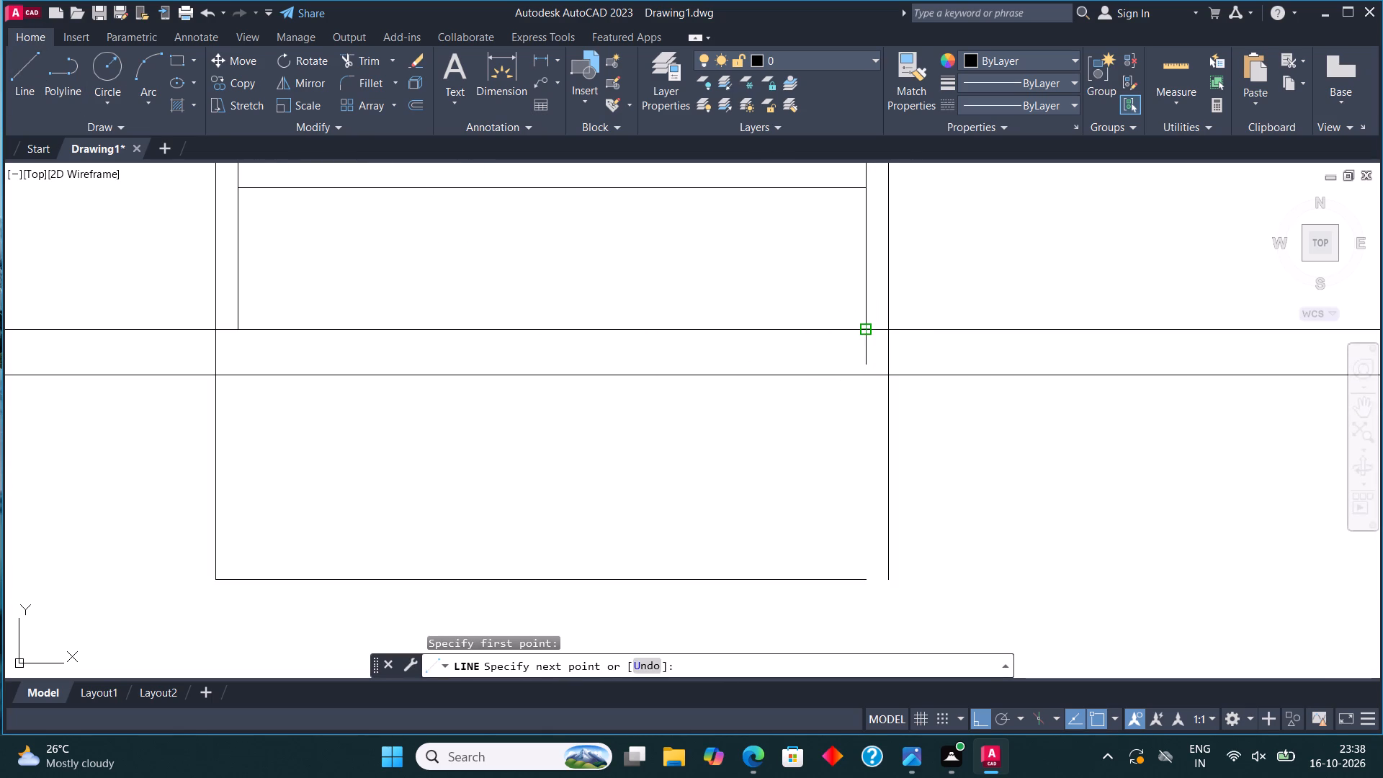
pyautogui.click(864, 533)
pyautogui.scroll(-2, 861, 535)
pyautogui.scroll(1, 811, 550)
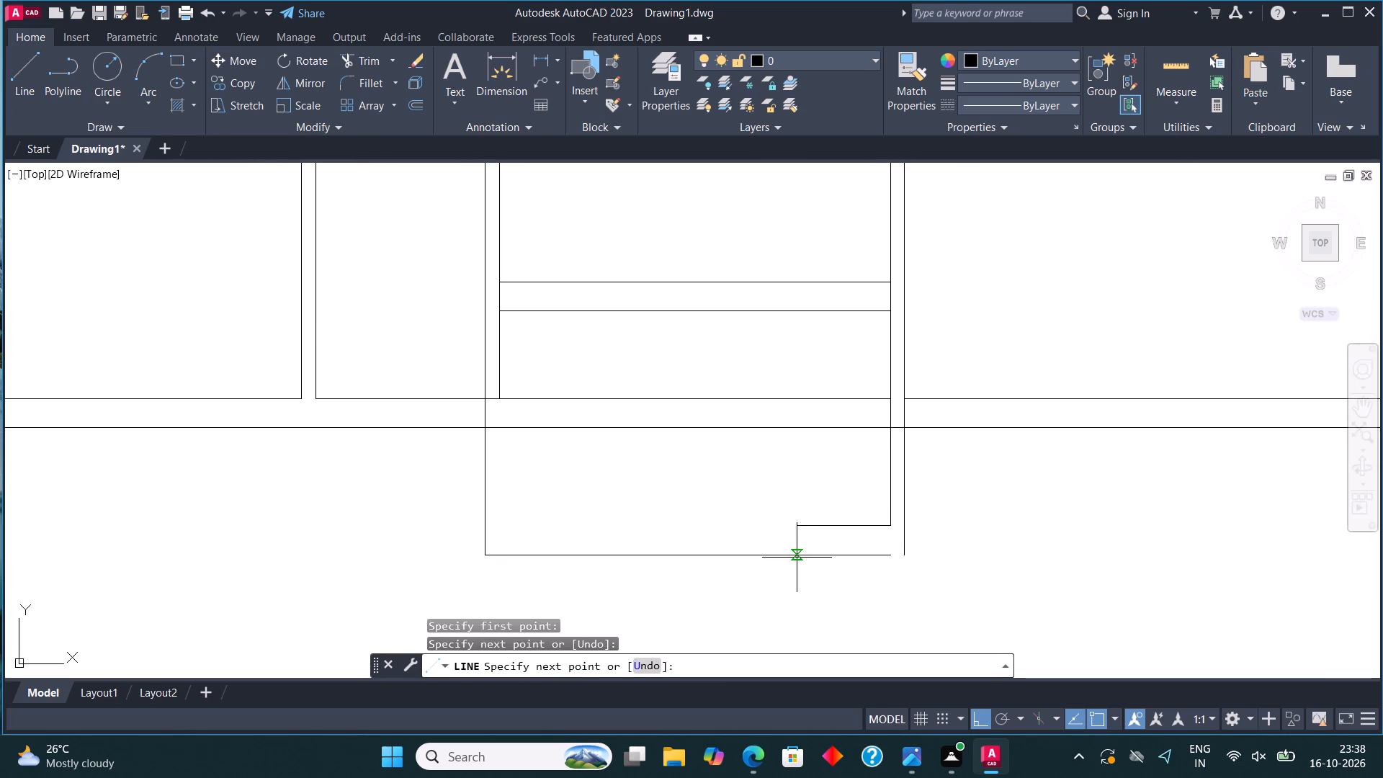
pyautogui.press('Escape')
# Offset the lower projection's bottom line 4.5" upward.
pyautogui.click(781, 558)
pyautogui.click(413, 110)
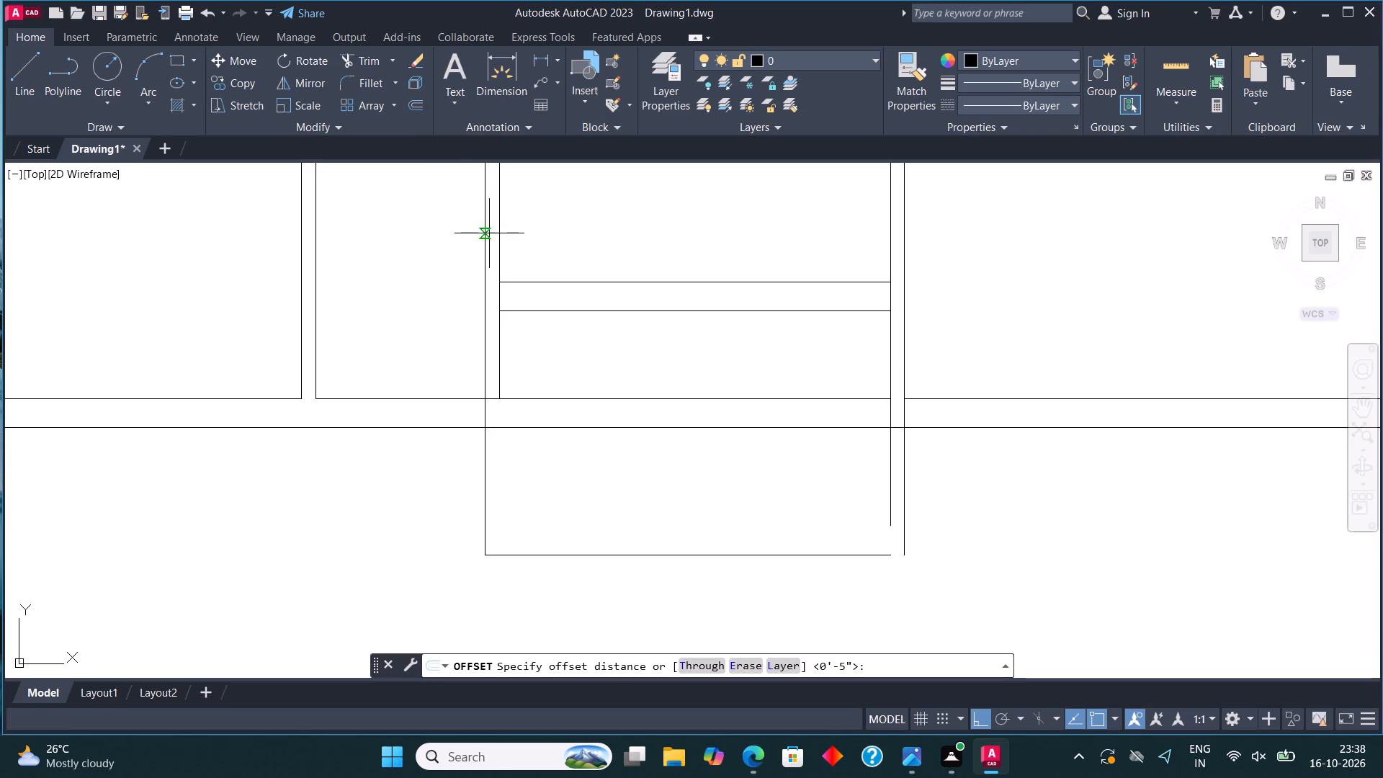
pyautogui.click(708, 553)
pyautogui.write('4.5"')
pyautogui.press('Return')
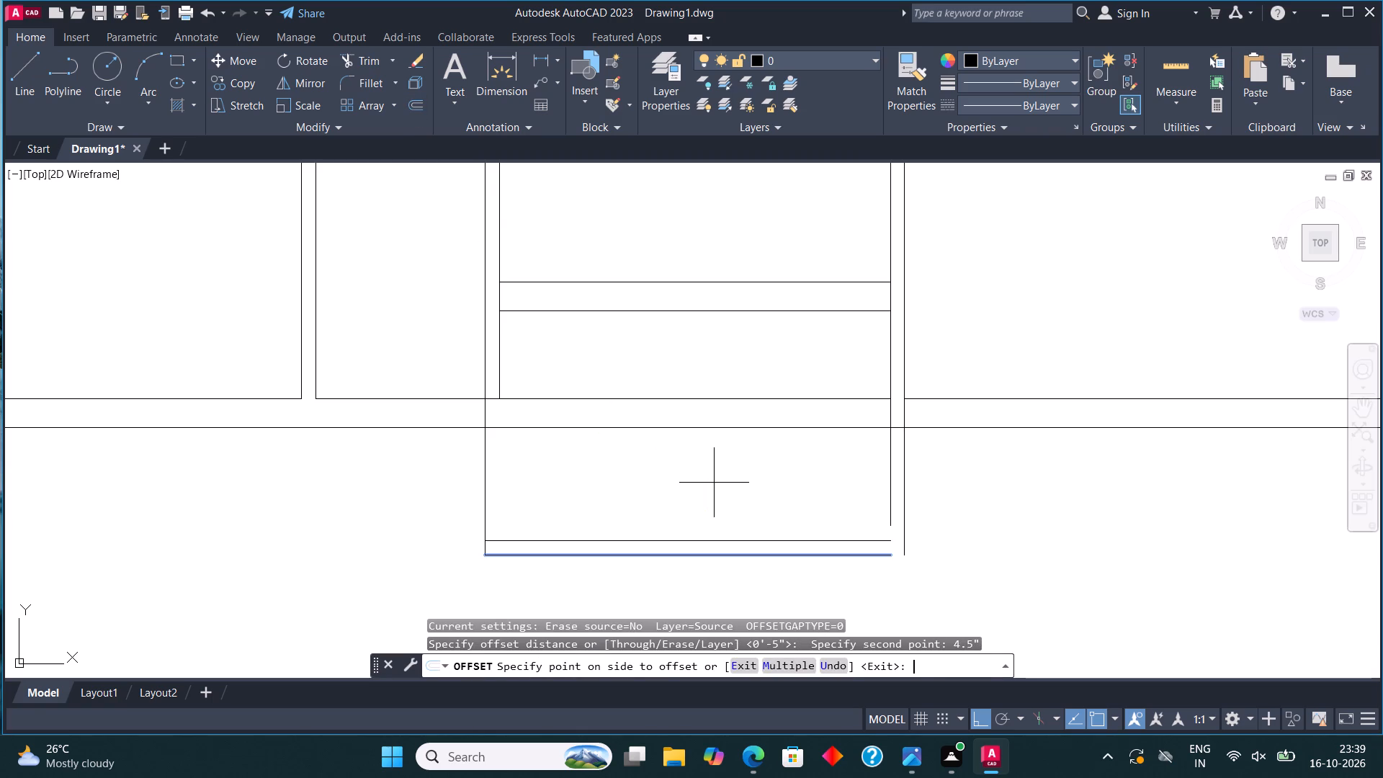
pyautogui.click(635, 509)
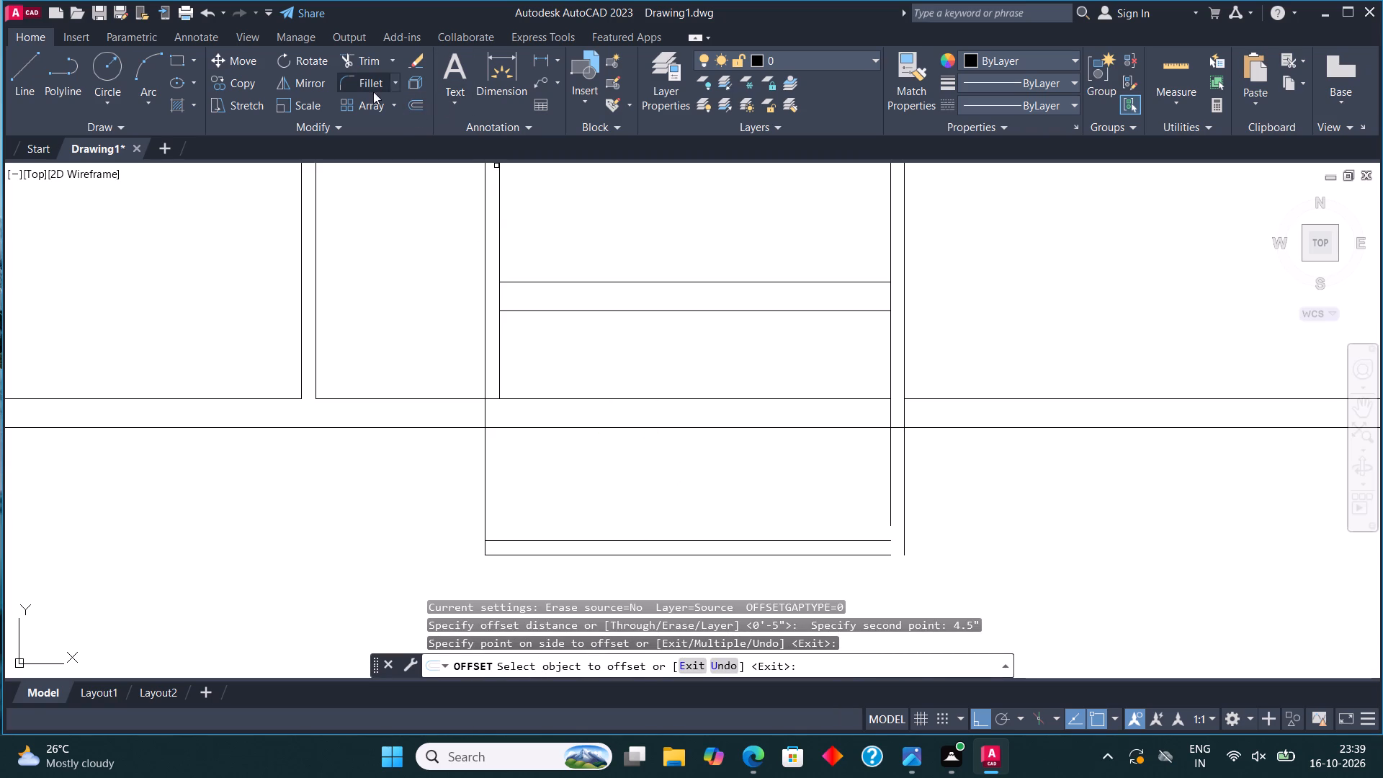
# Fillet the lower projection's two inner bottom corners and its outer right corner to close the wall outline.
pyautogui.click(373, 87)
pyautogui.click(502, 376)
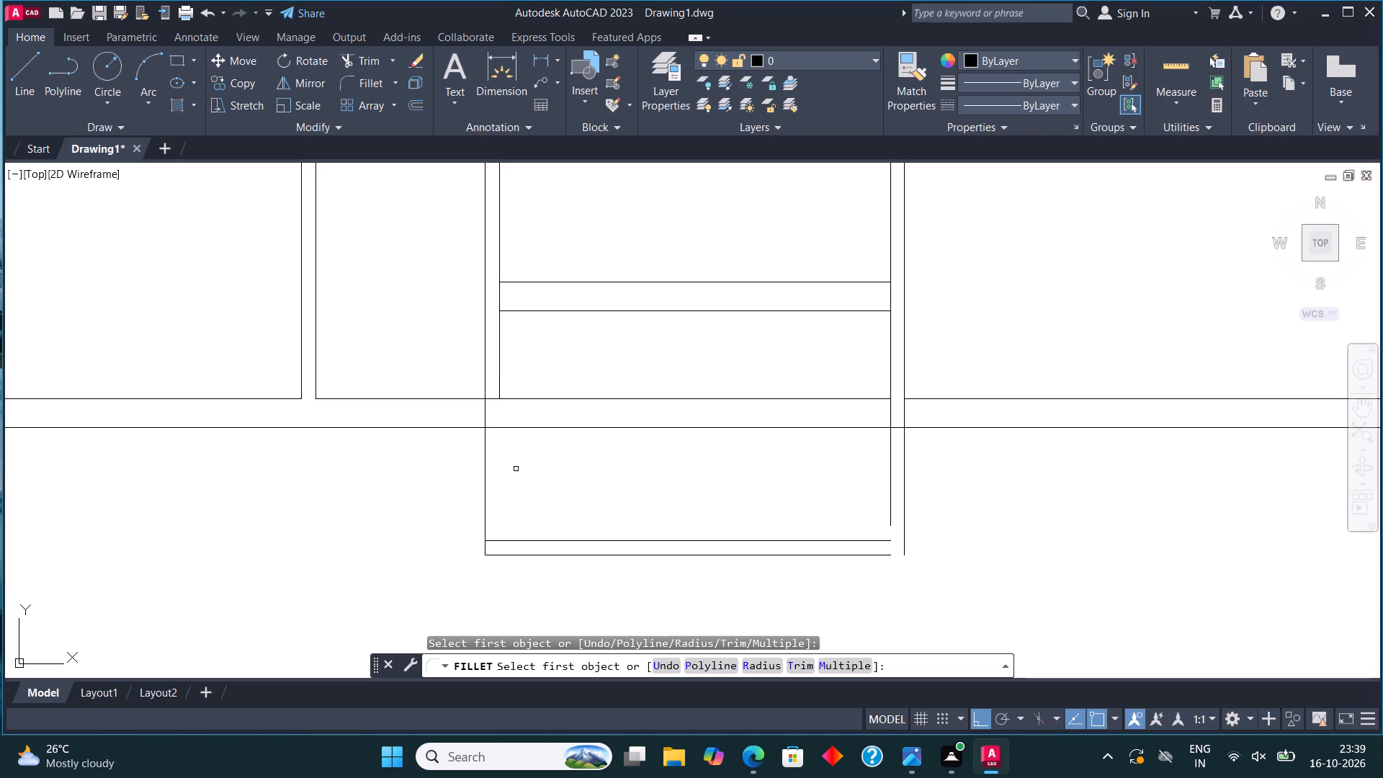
pyautogui.click(498, 362)
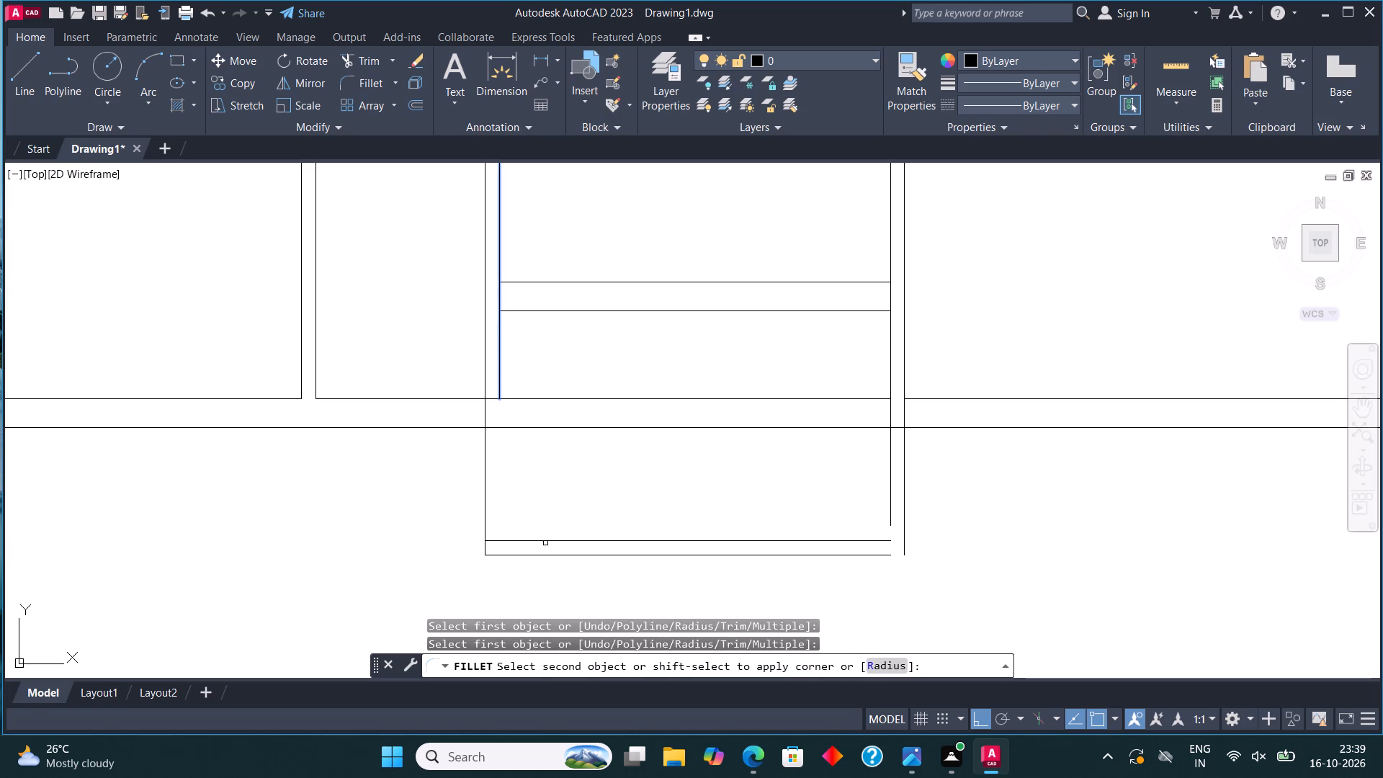
pyautogui.click(540, 539)
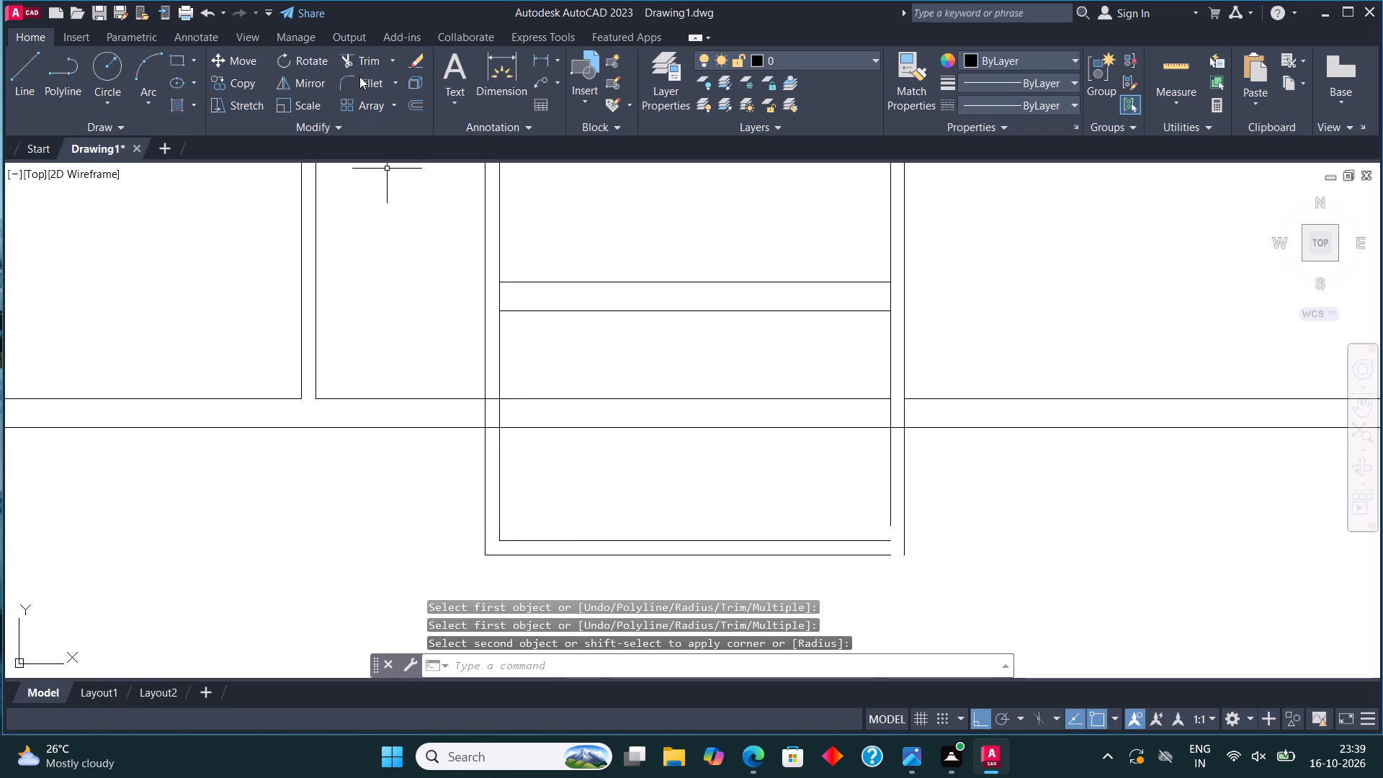
pyautogui.click(359, 76)
pyautogui.click(890, 489)
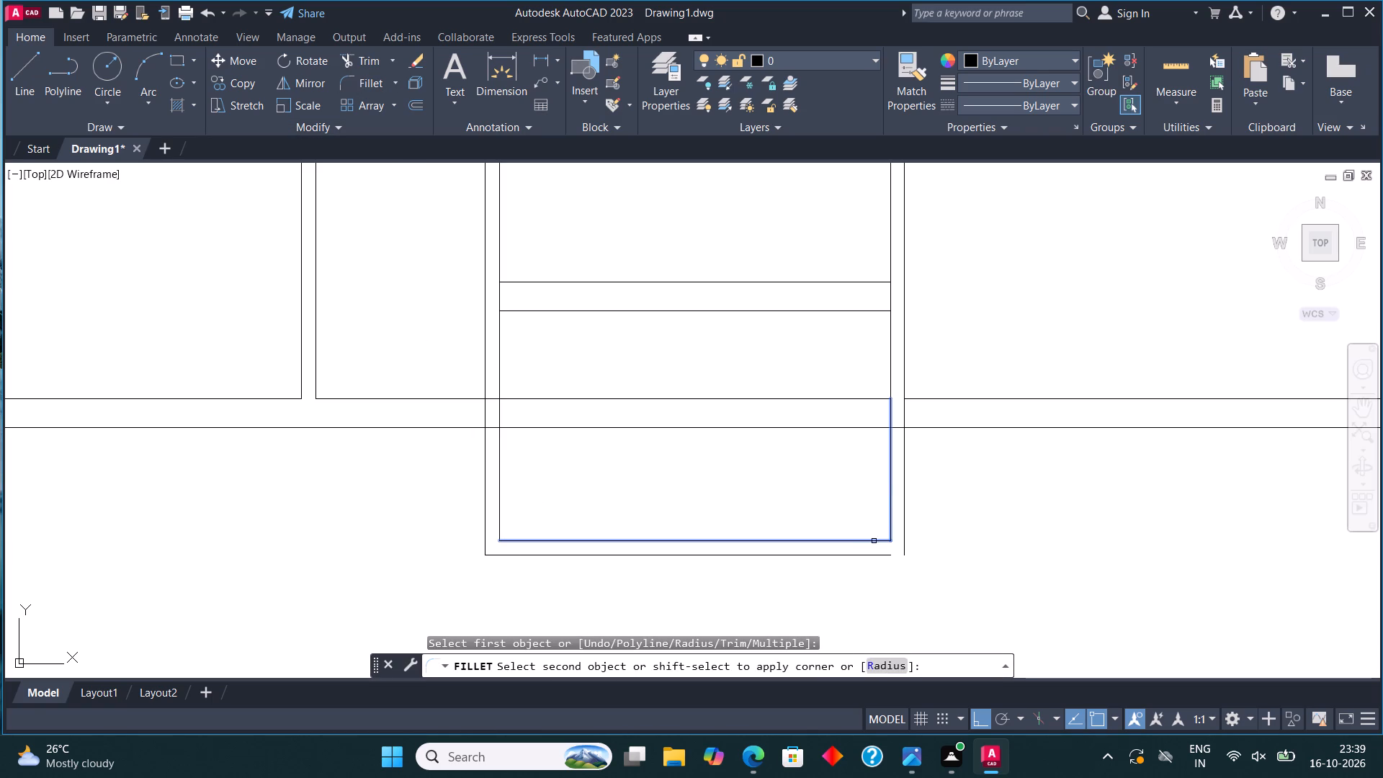
pyautogui.click(872, 542)
pyautogui.click(375, 83)
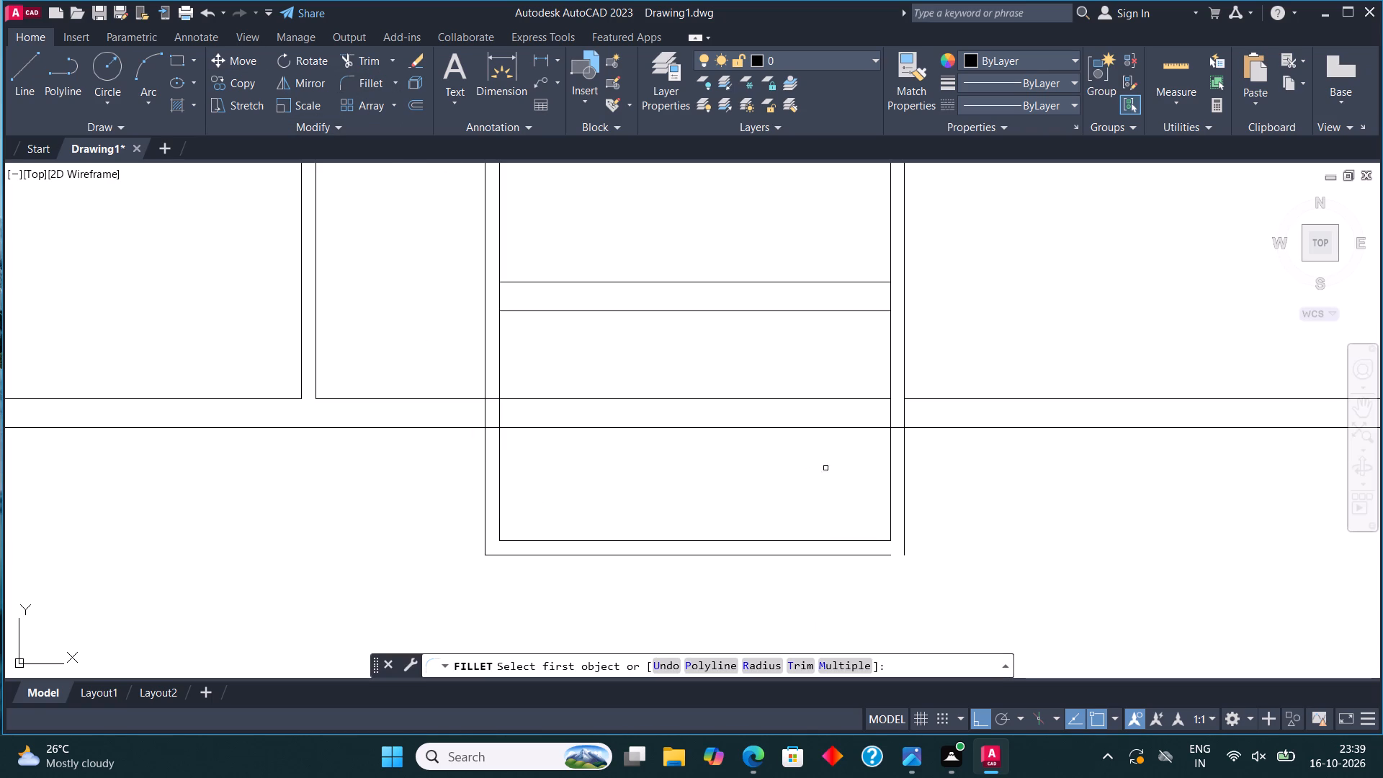
pyautogui.click(856, 555)
pyautogui.click(904, 514)
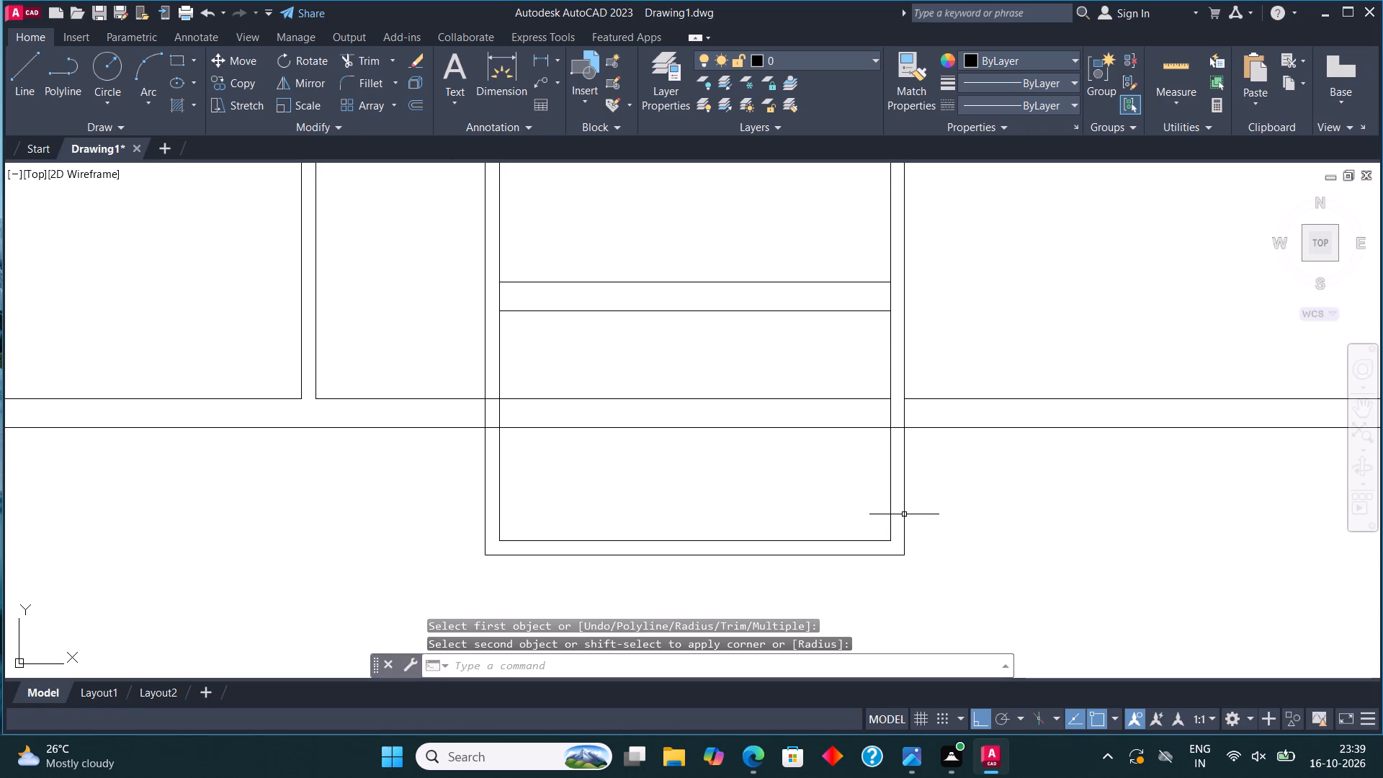
# Trim the bottom wall's lines where they cross the lower projection and its two side walls.
pyautogui.click(368, 54)
pyautogui.click(625, 449)
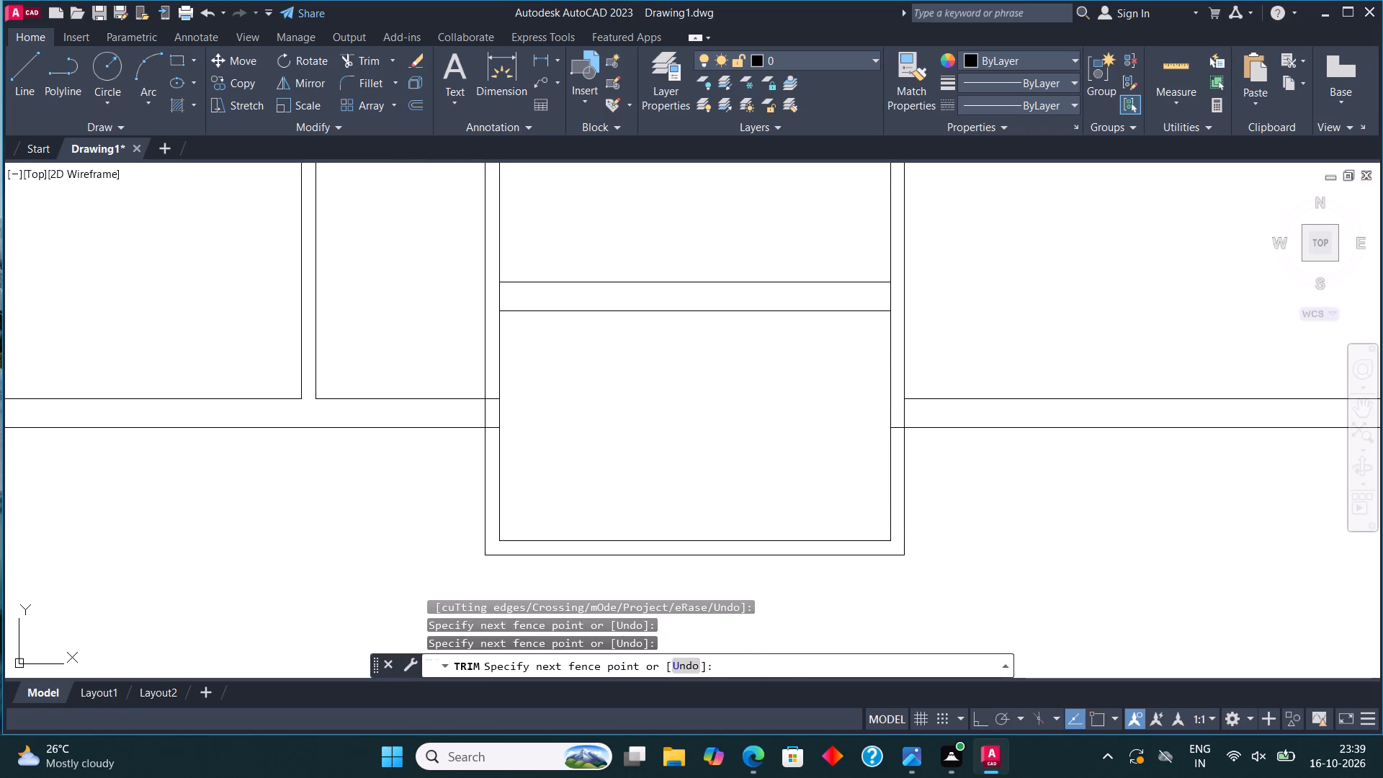
pyautogui.click(614, 371)
pyautogui.click(495, 439)
pyautogui.click(491, 389)
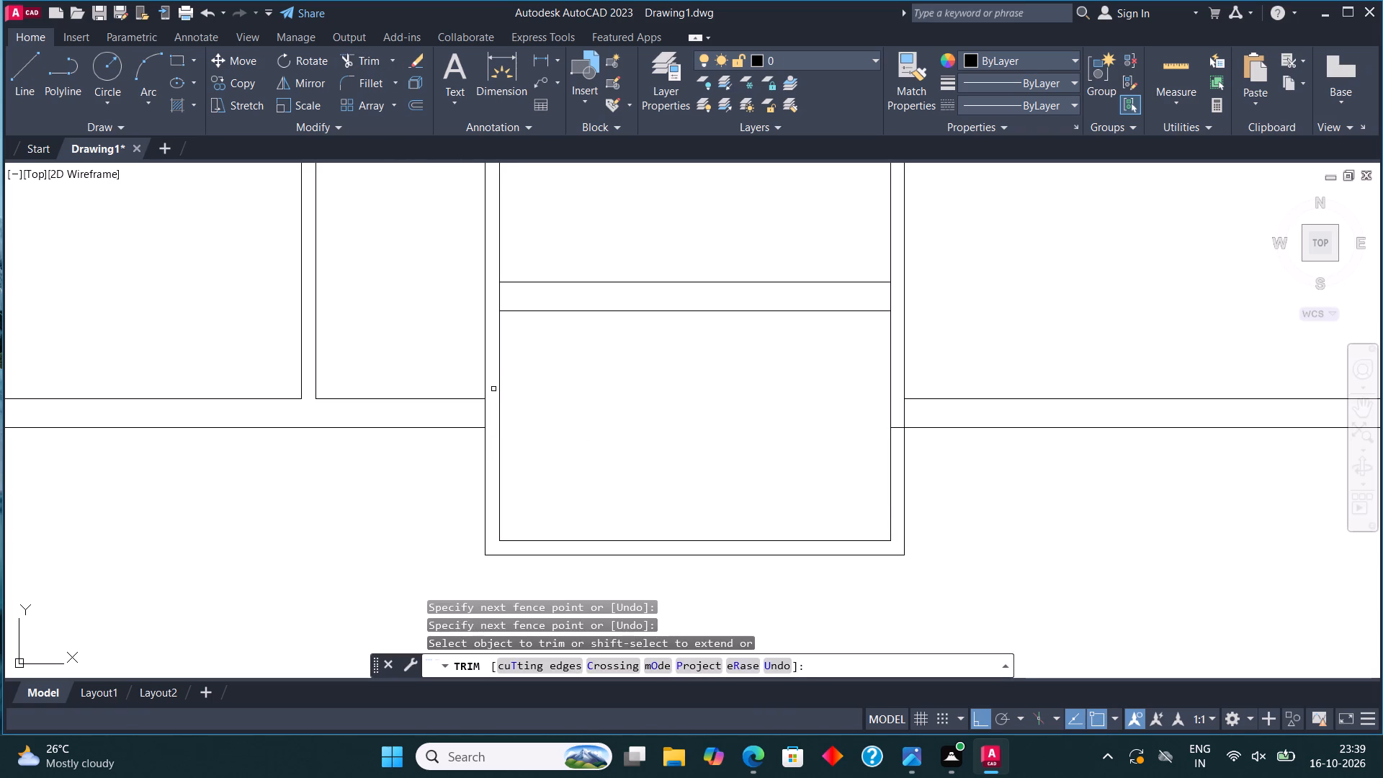
pyautogui.click(896, 429)
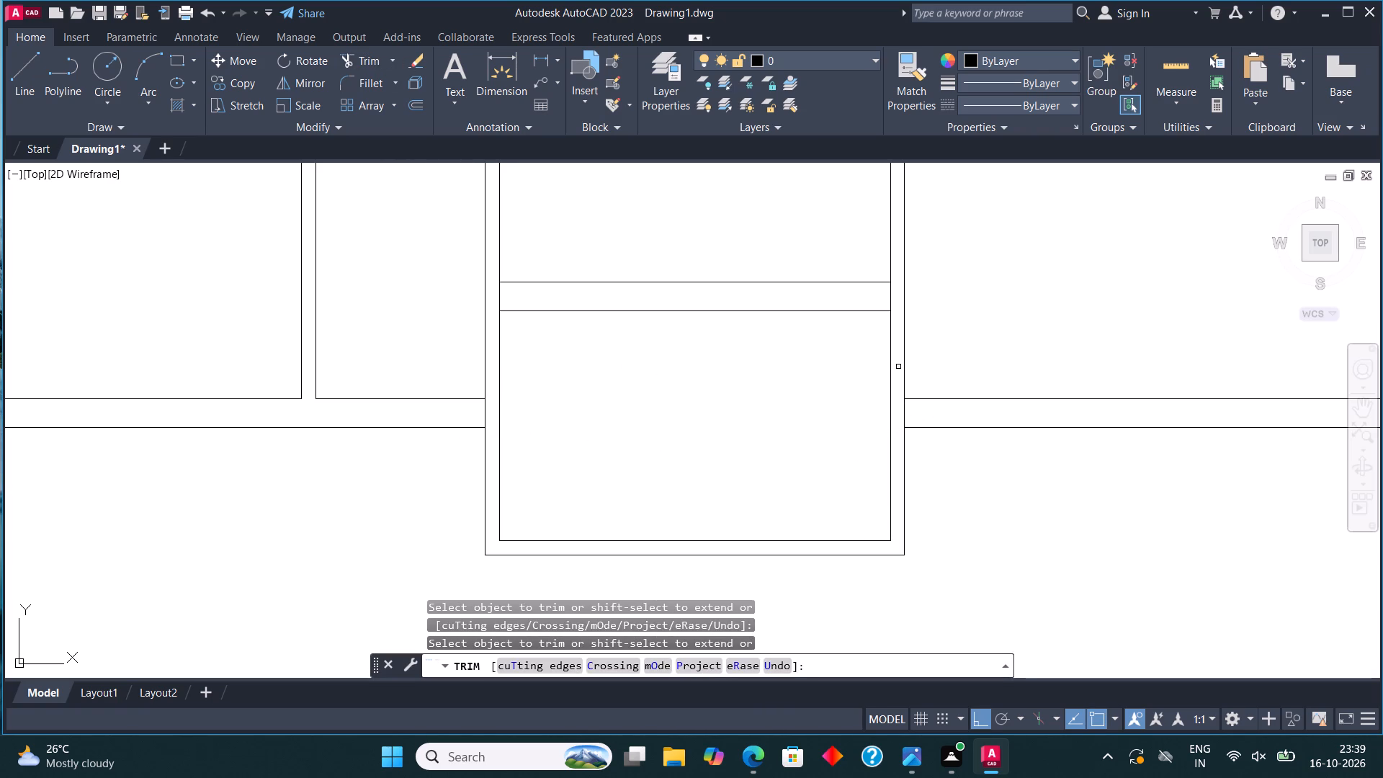
# Trim the side walls' inner face segments between the cross wall's two lines to open both junctions.
pyautogui.click(889, 303)
pyautogui.click(501, 295)
pyautogui.scroll(-3, 580, 387)
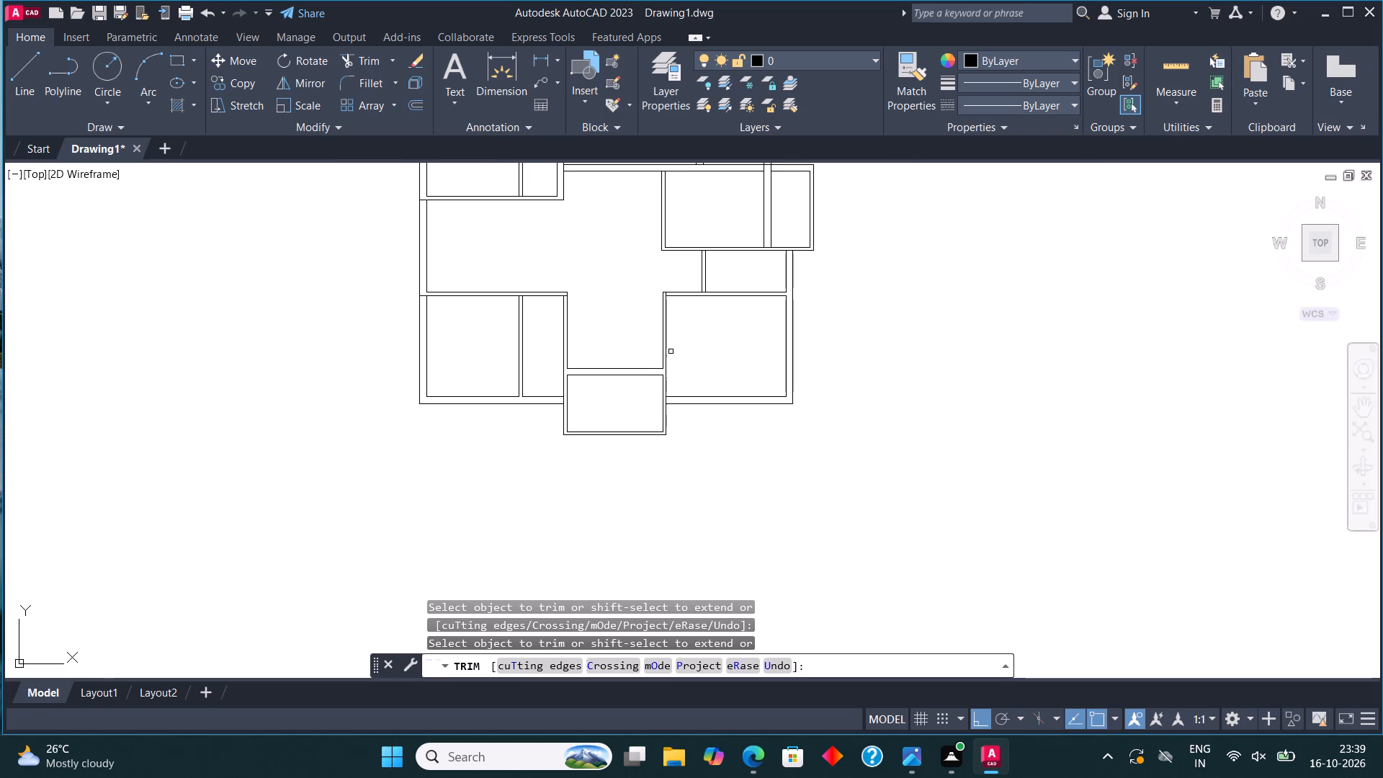
pyautogui.moveTo(668, 347); pyautogui.dragTo(814, 448, button='middle')
pyautogui.moveTo(776, 413); pyautogui.dragTo(825, 411, button='middle')
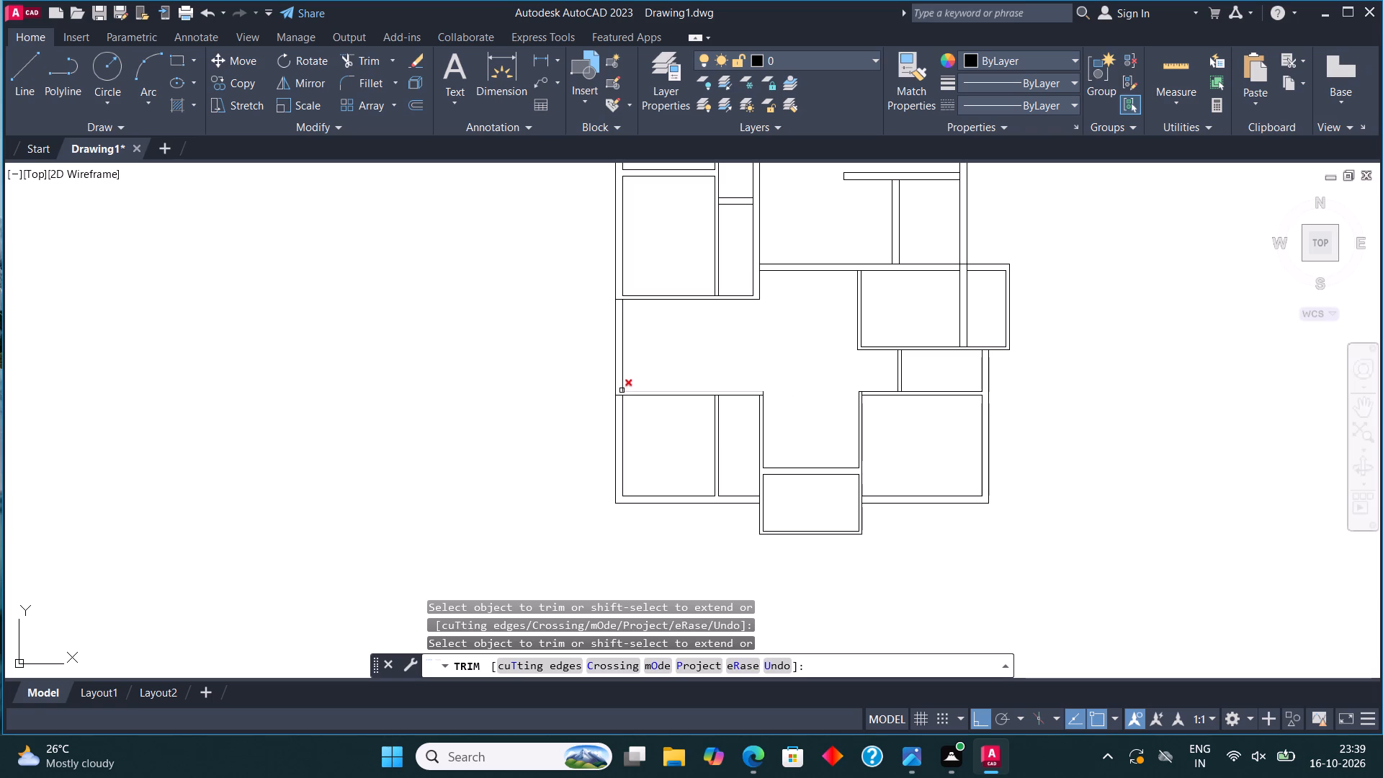
pyautogui.press('Escape')
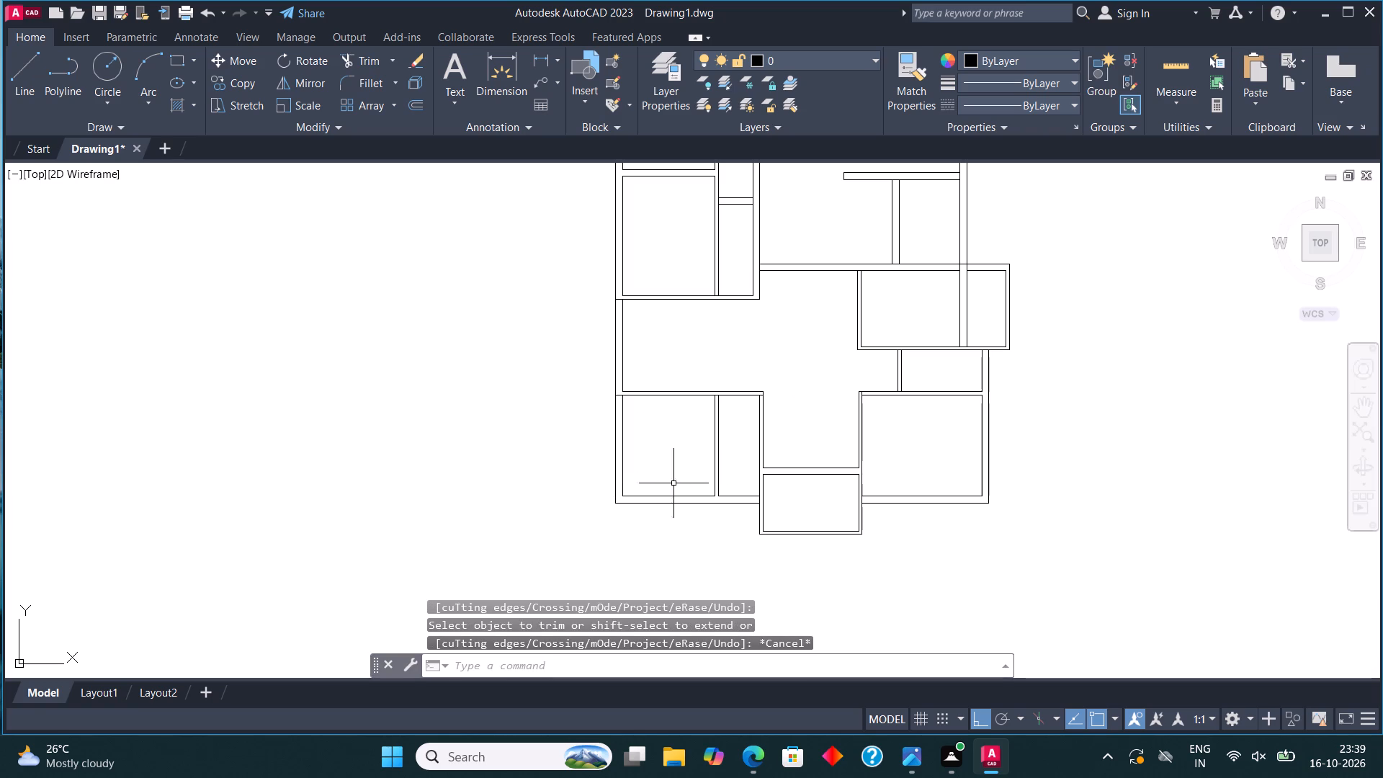
# Draw a three-sided rectangular projection outline outside the left wall, starting from the building's bottom-left outer corner and closing against the wall.
pyautogui.scroll(1, 601, 504)
pyautogui.click(27, 72)
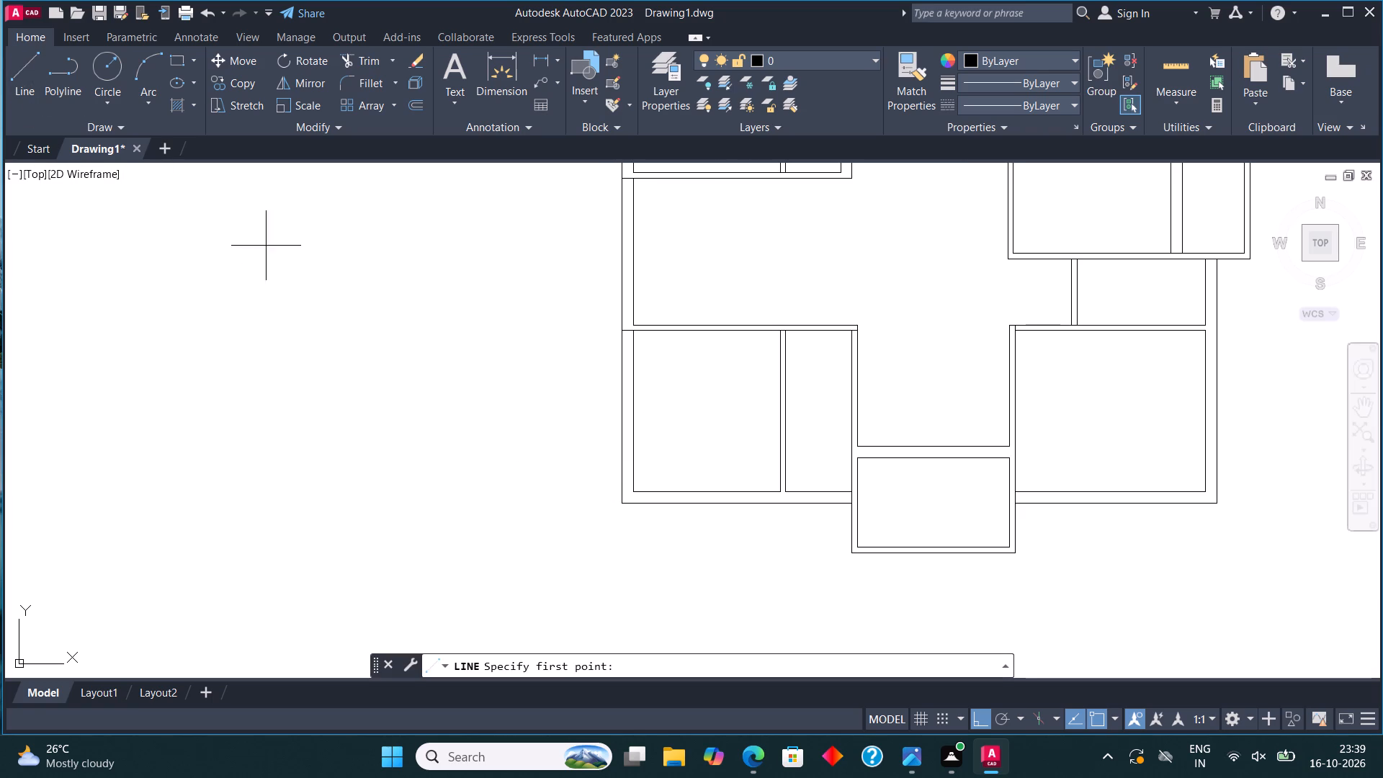
pyautogui.click(627, 505)
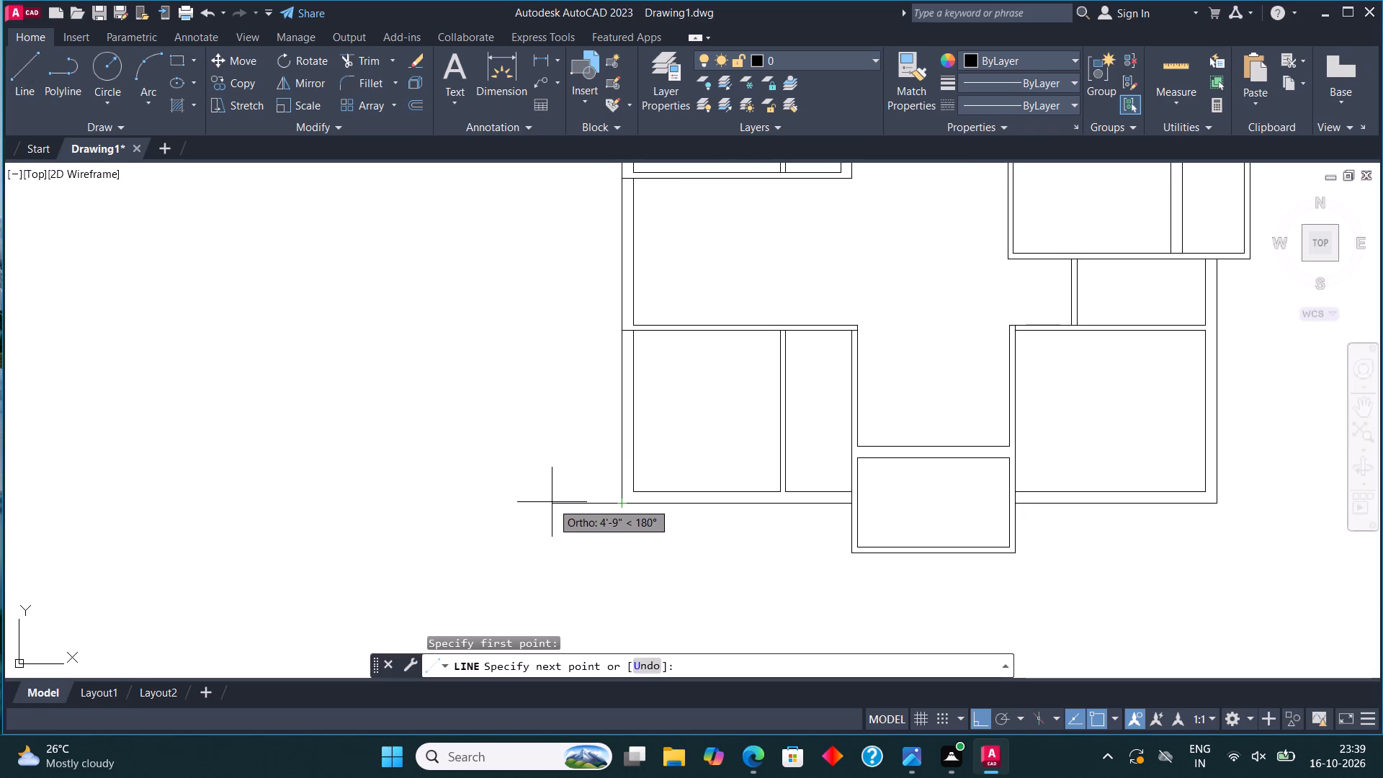
pyautogui.click(562, 502)
pyautogui.click(573, 421)
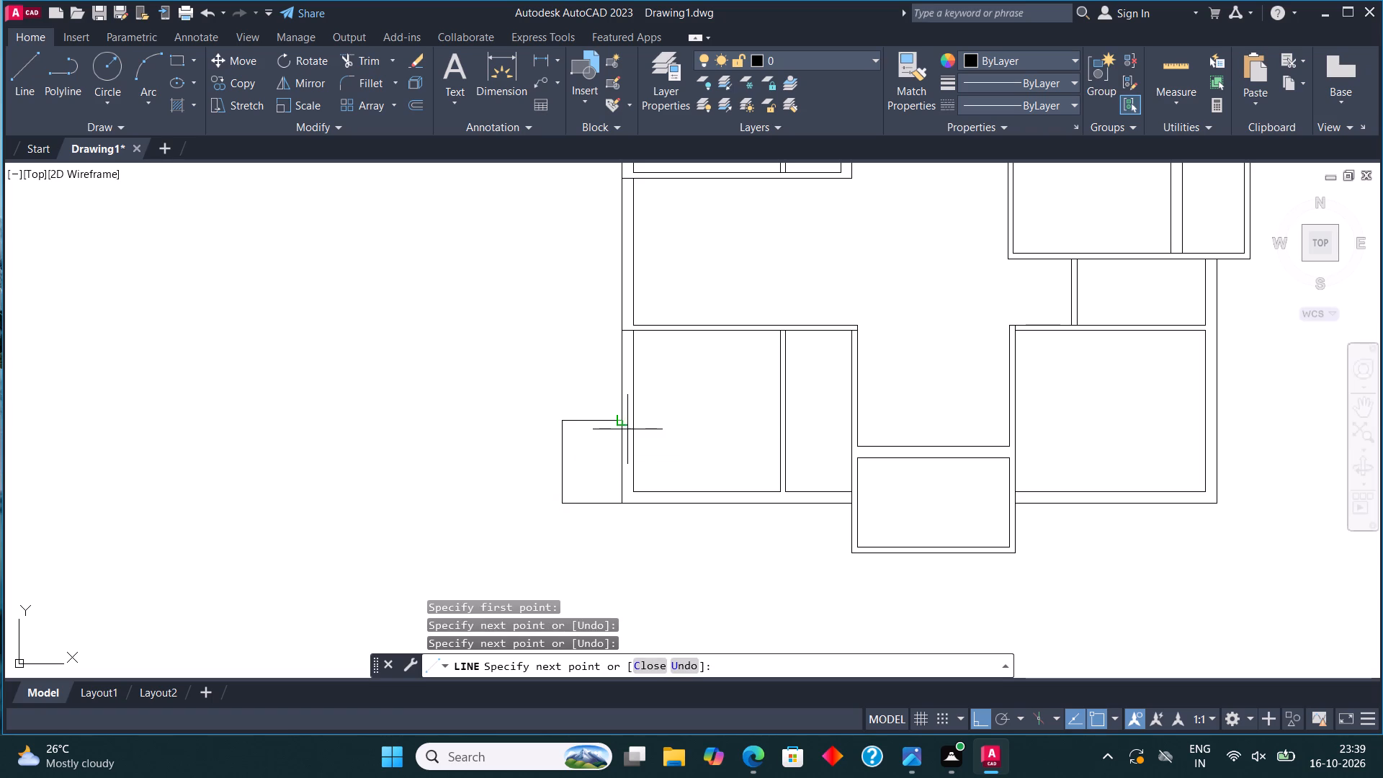
pyautogui.click(623, 428)
pyautogui.press('Escape')
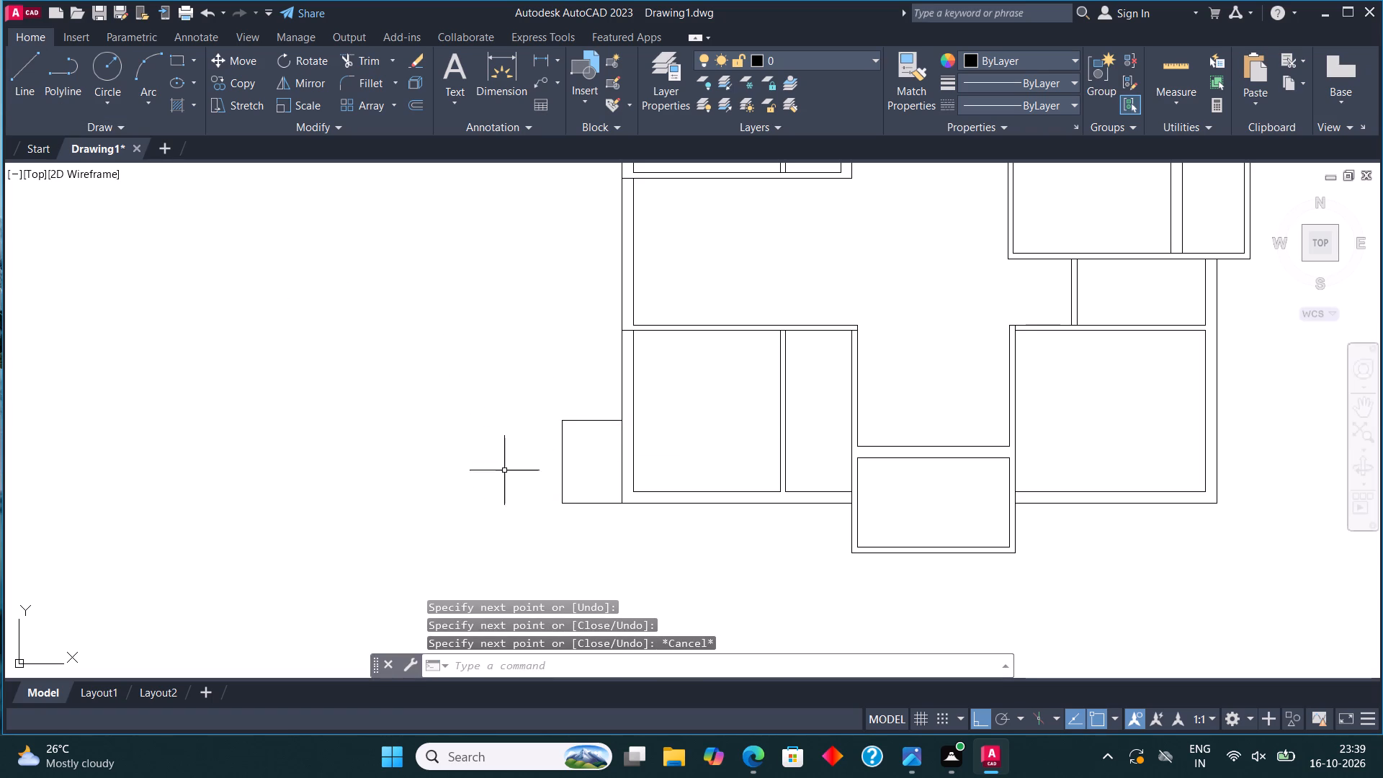
# Offset the bottom, outer and top lines of the new lower-left projection 9" inward.
pyautogui.click(575, 528)
pyautogui.click(545, 404)
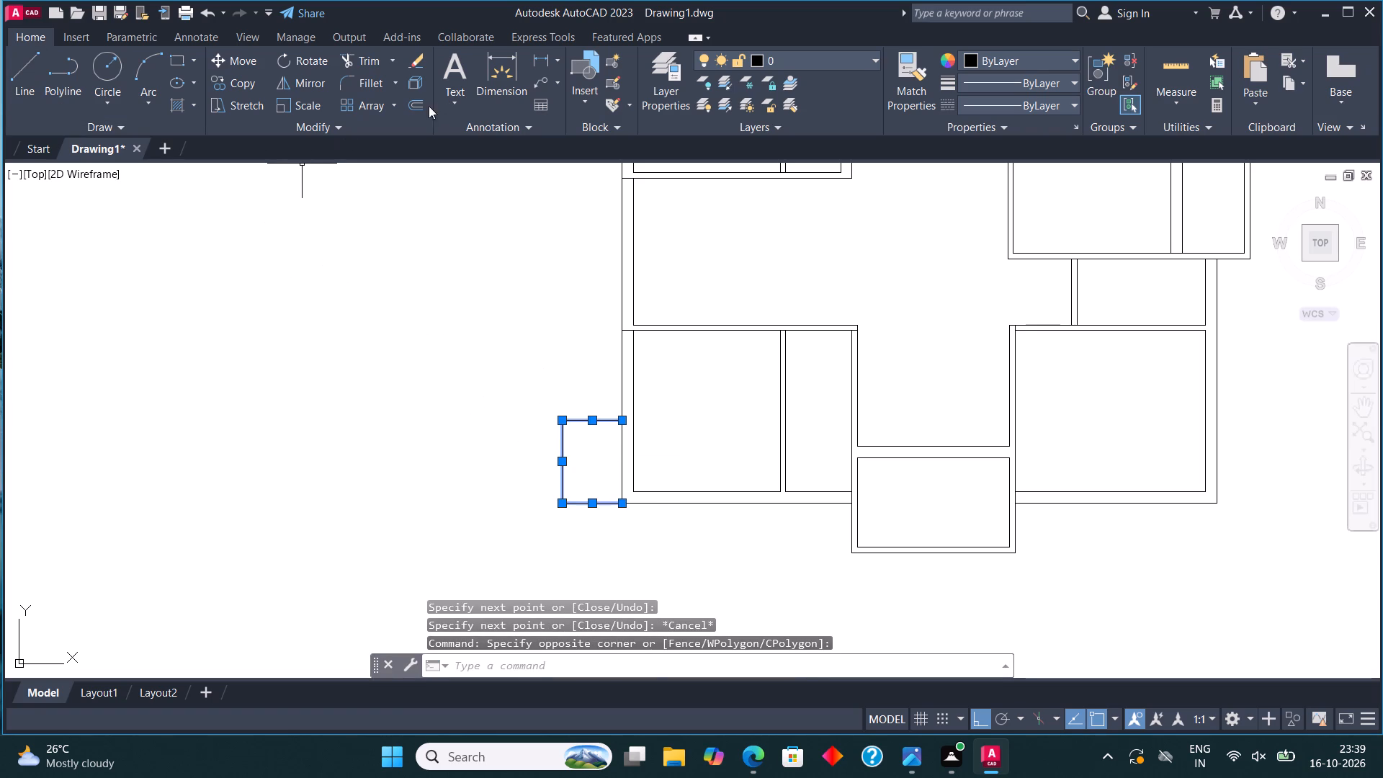
pyautogui.click(416, 101)
pyautogui.click(590, 504)
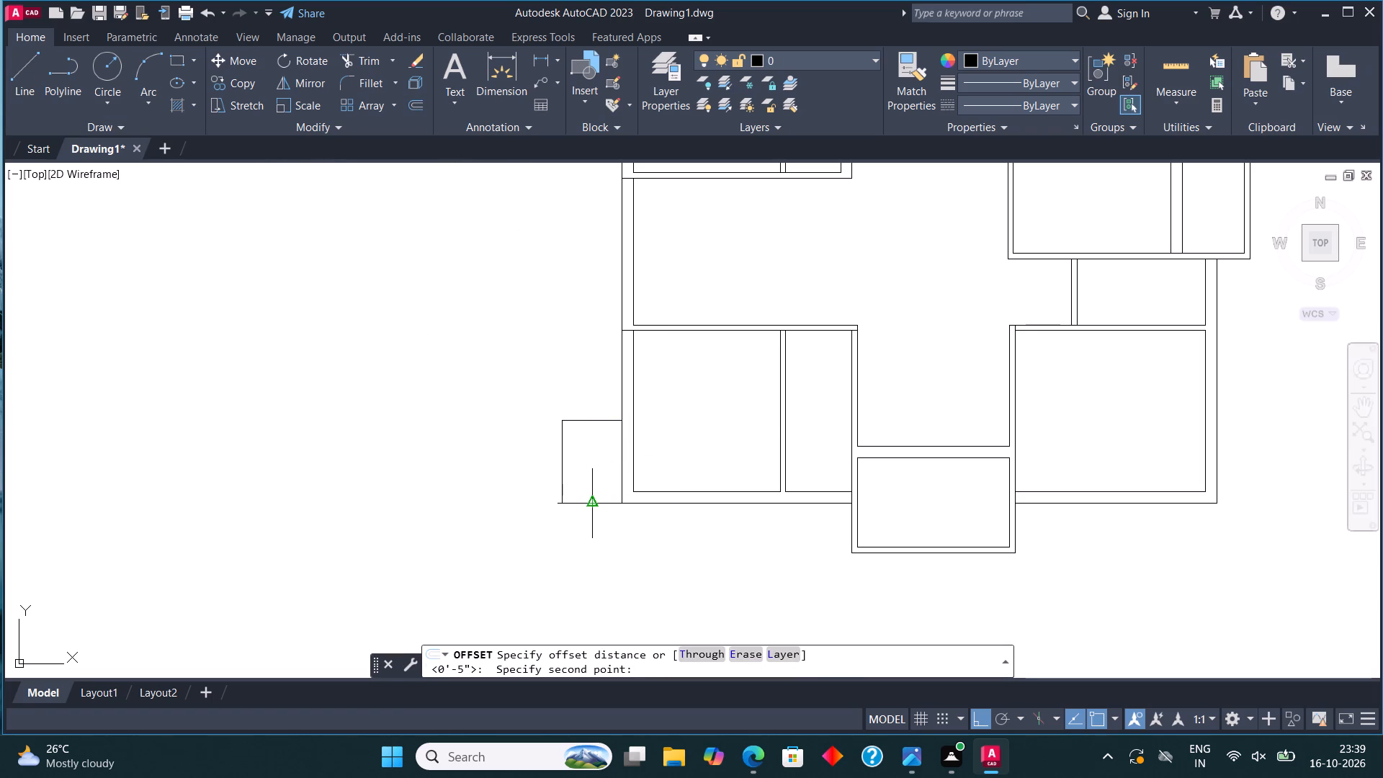
pyautogui.write('9"')
pyautogui.press('Return')
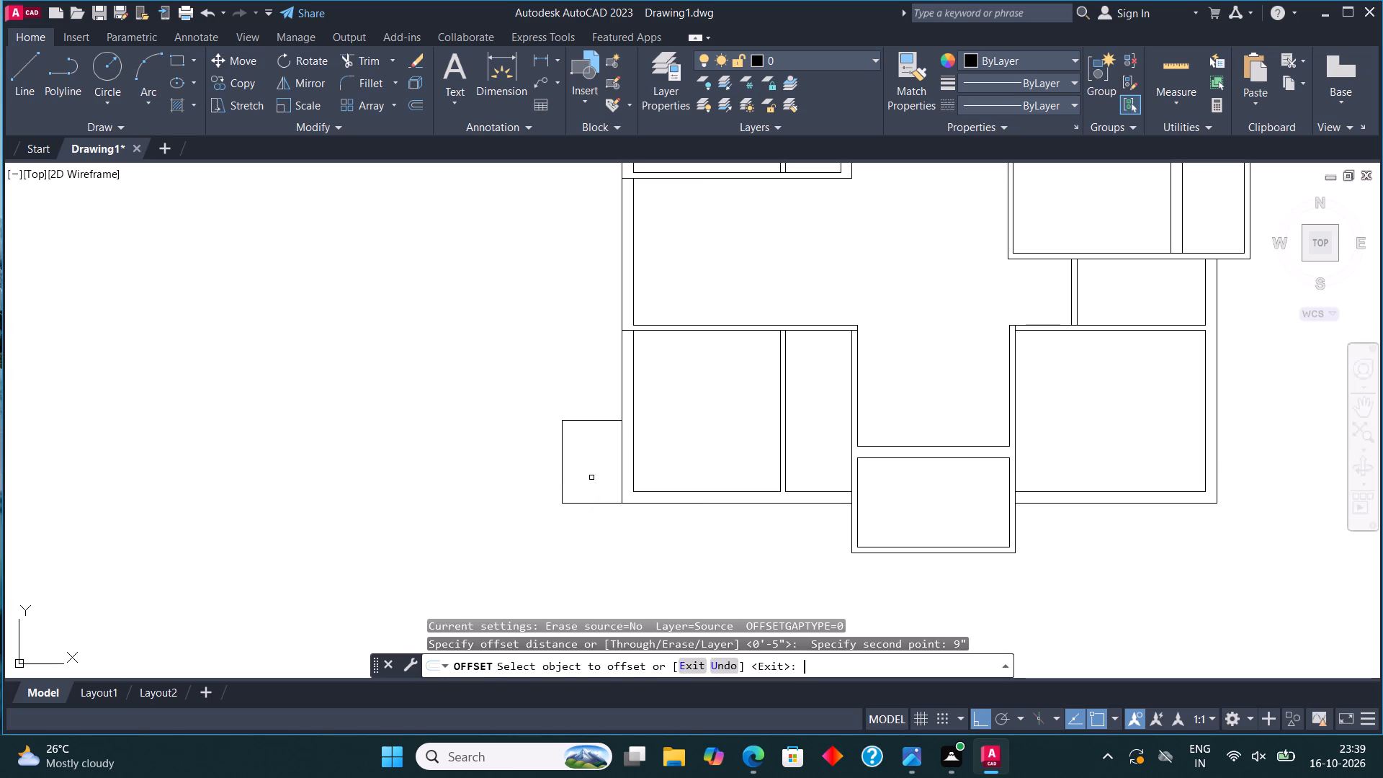
pyautogui.click(593, 504)
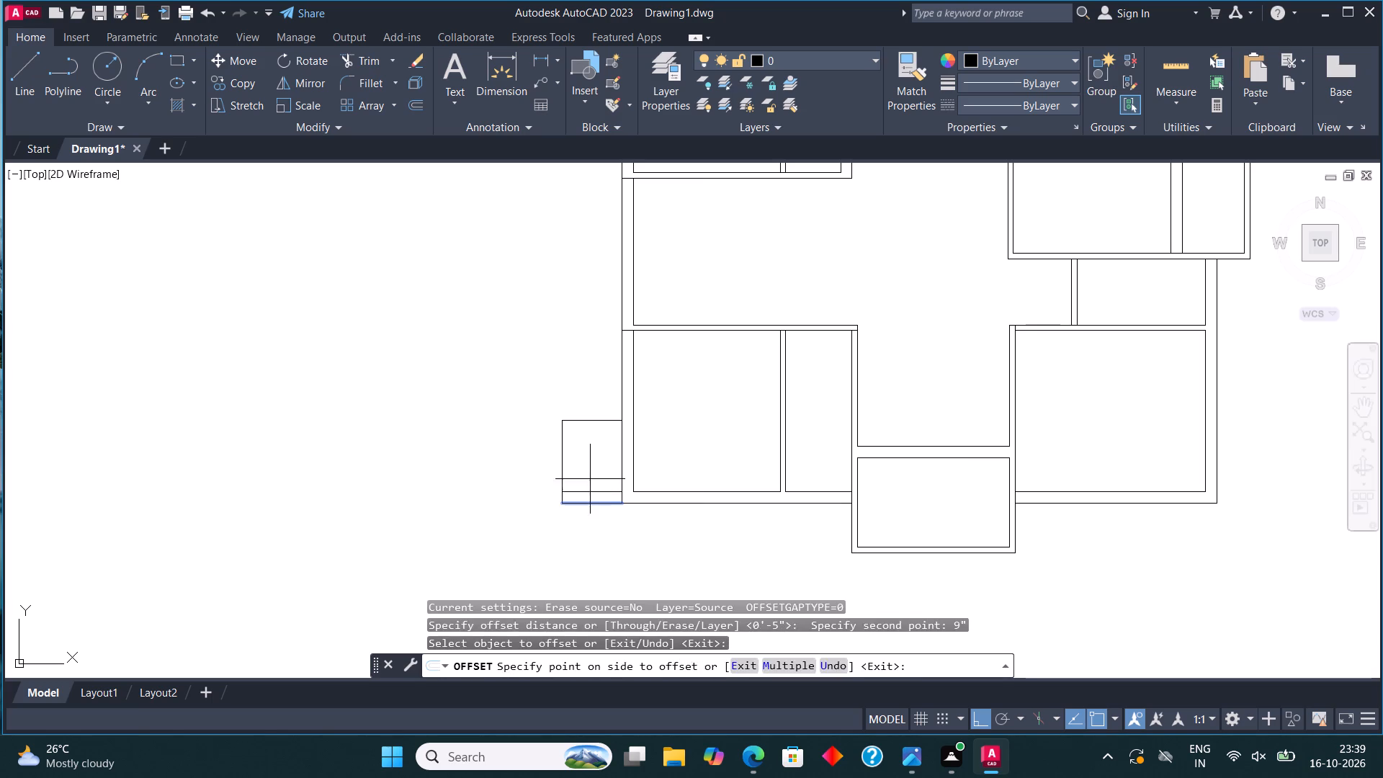
pyautogui.click(590, 476)
pyautogui.click(560, 447)
pyautogui.click(608, 457)
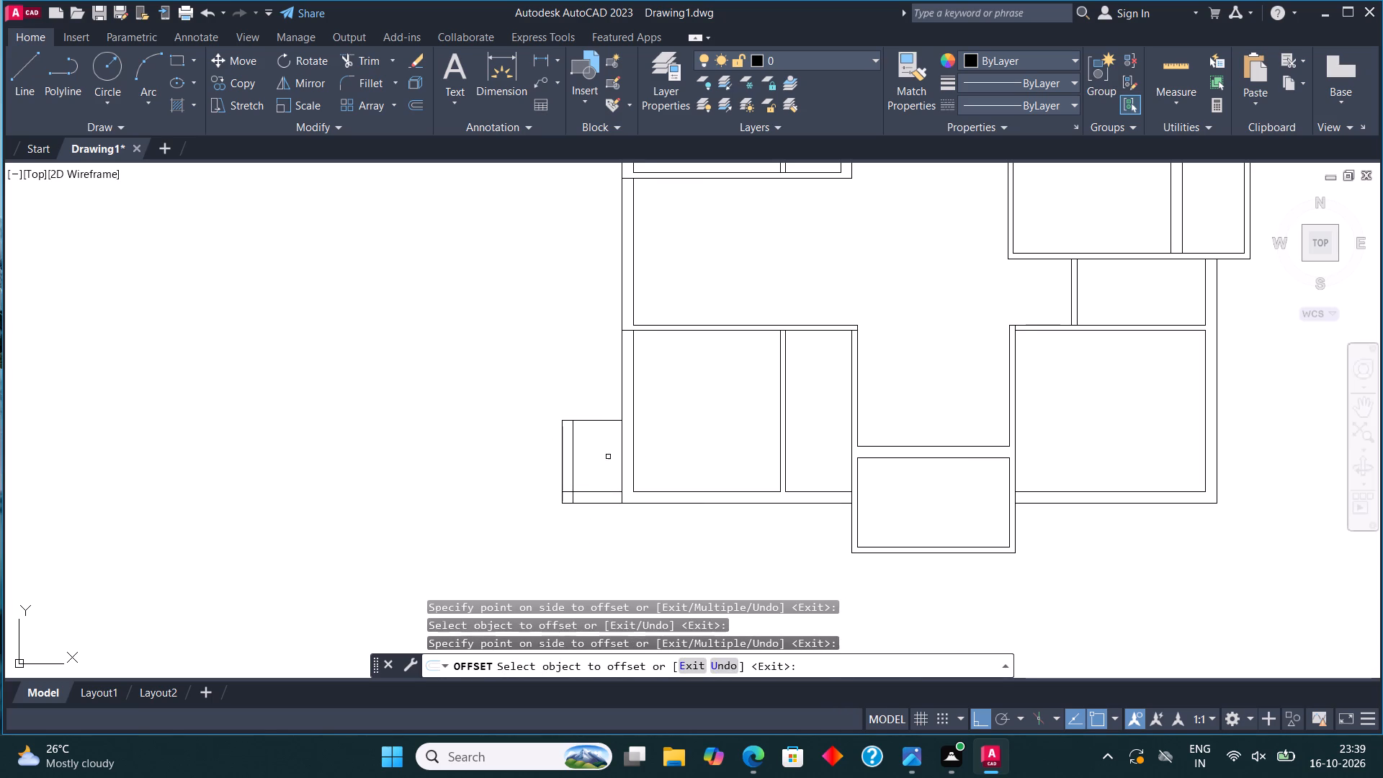
pyautogui.moveTo(596, 424); pyautogui.dragTo(596, 434)
pyautogui.click(594, 418)
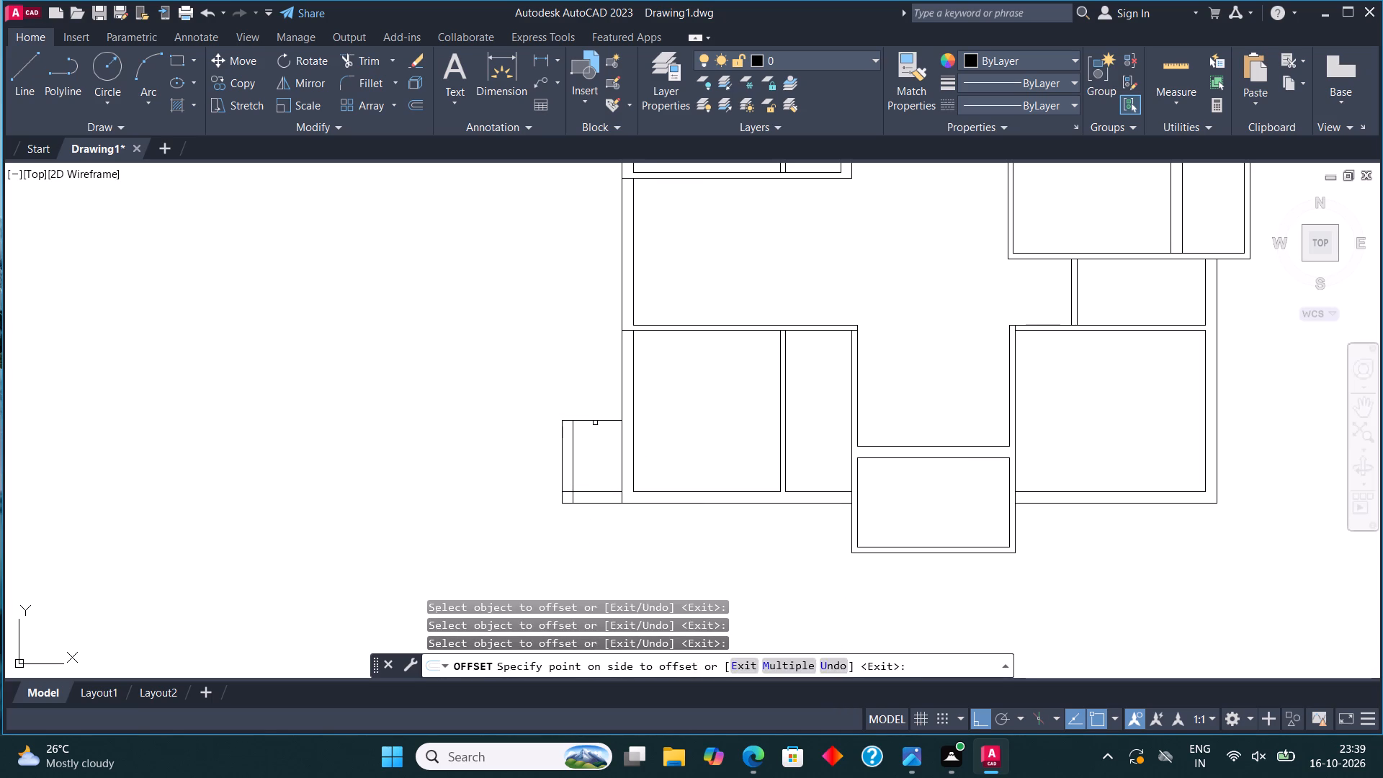
pyautogui.click(595, 423)
pyautogui.click(596, 442)
# Trim the overlapping inner line ends at the two outer corners of the lower-left projection.
pyautogui.click(357, 50)
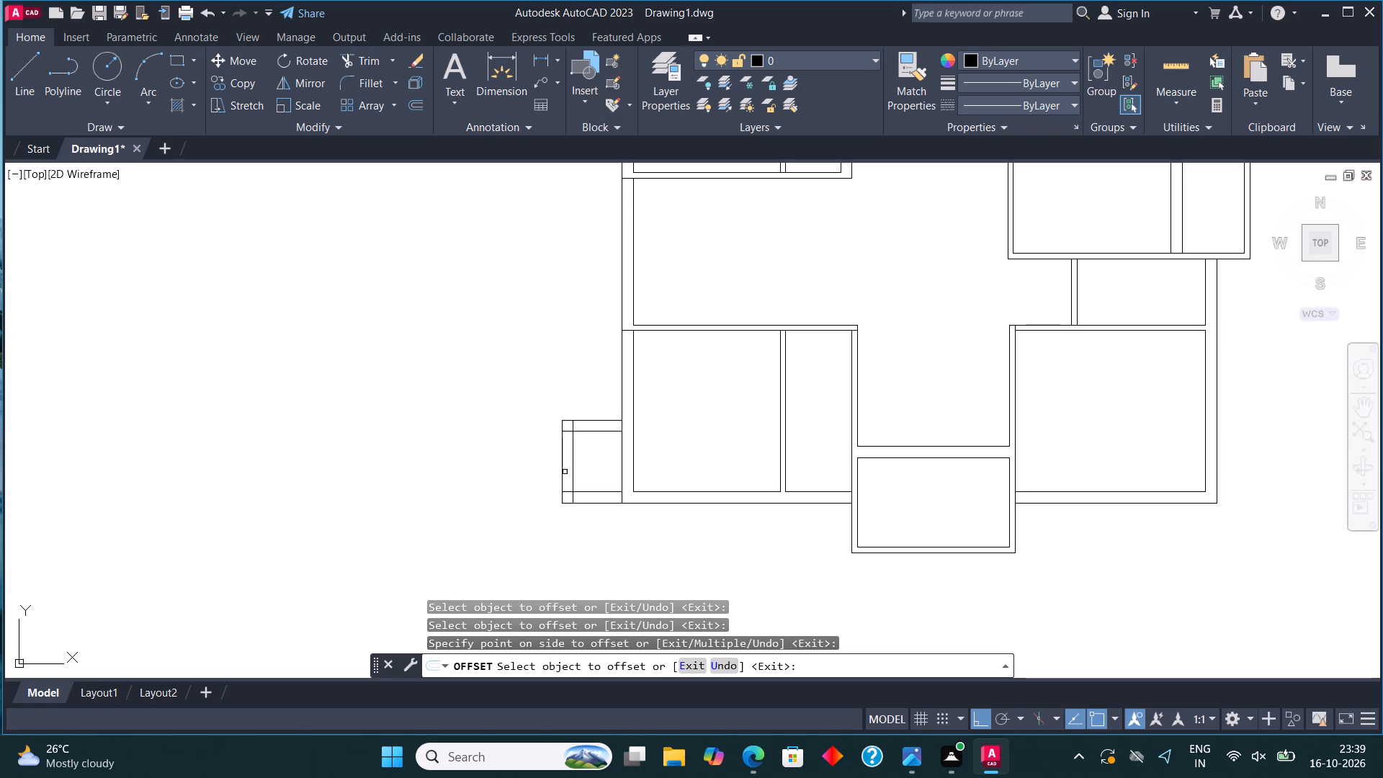
pyautogui.scroll(2, 564, 480)
pyautogui.moveTo(564, 491); pyautogui.dragTo(574, 517)
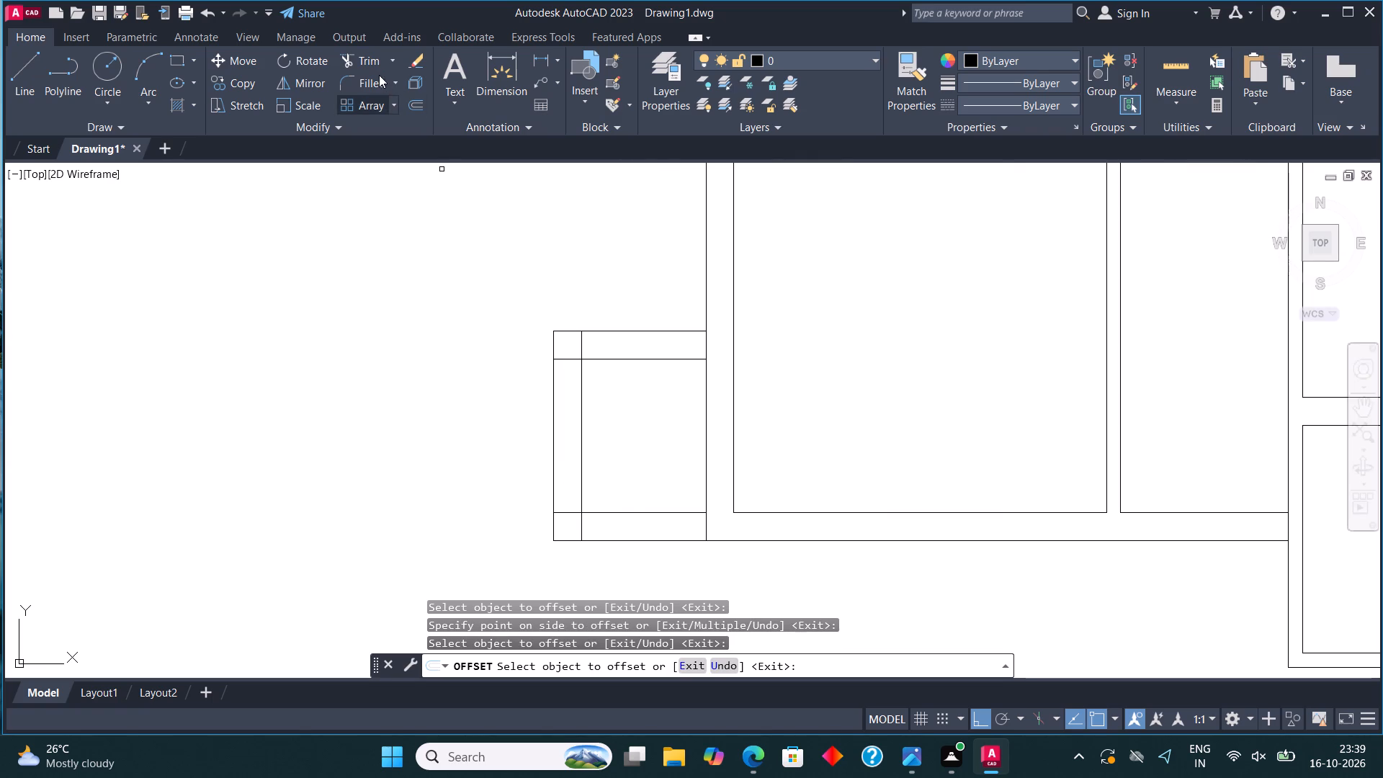
pyautogui.click(370, 61)
pyautogui.moveTo(576, 496); pyautogui.dragTo(582, 529)
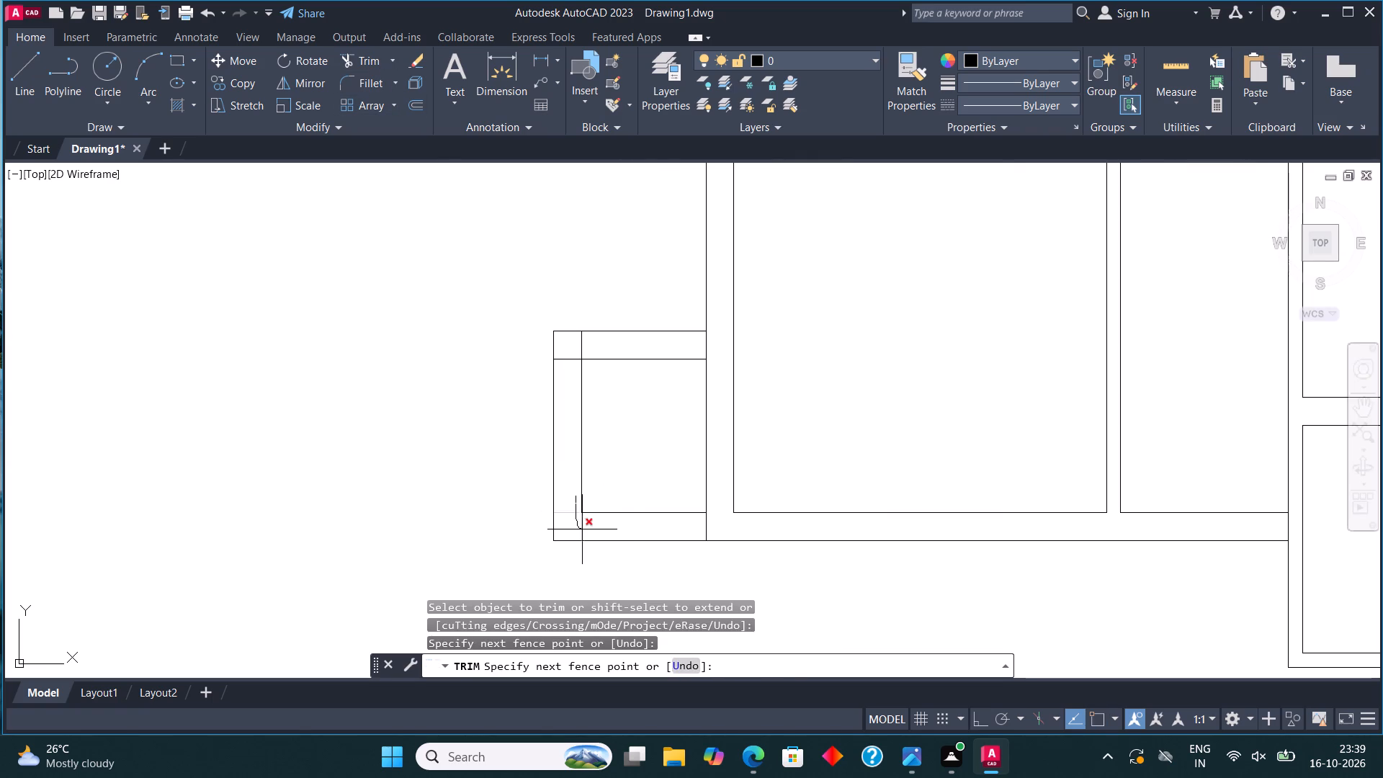
pyautogui.moveTo(582, 529); pyautogui.dragTo(599, 531)
pyautogui.moveTo(569, 377); pyautogui.dragTo(625, 348)
# Trim the left wall's outer face segment inside the lower-left projection to open it toward the room.
pyautogui.scroll(-1, 528, 398)
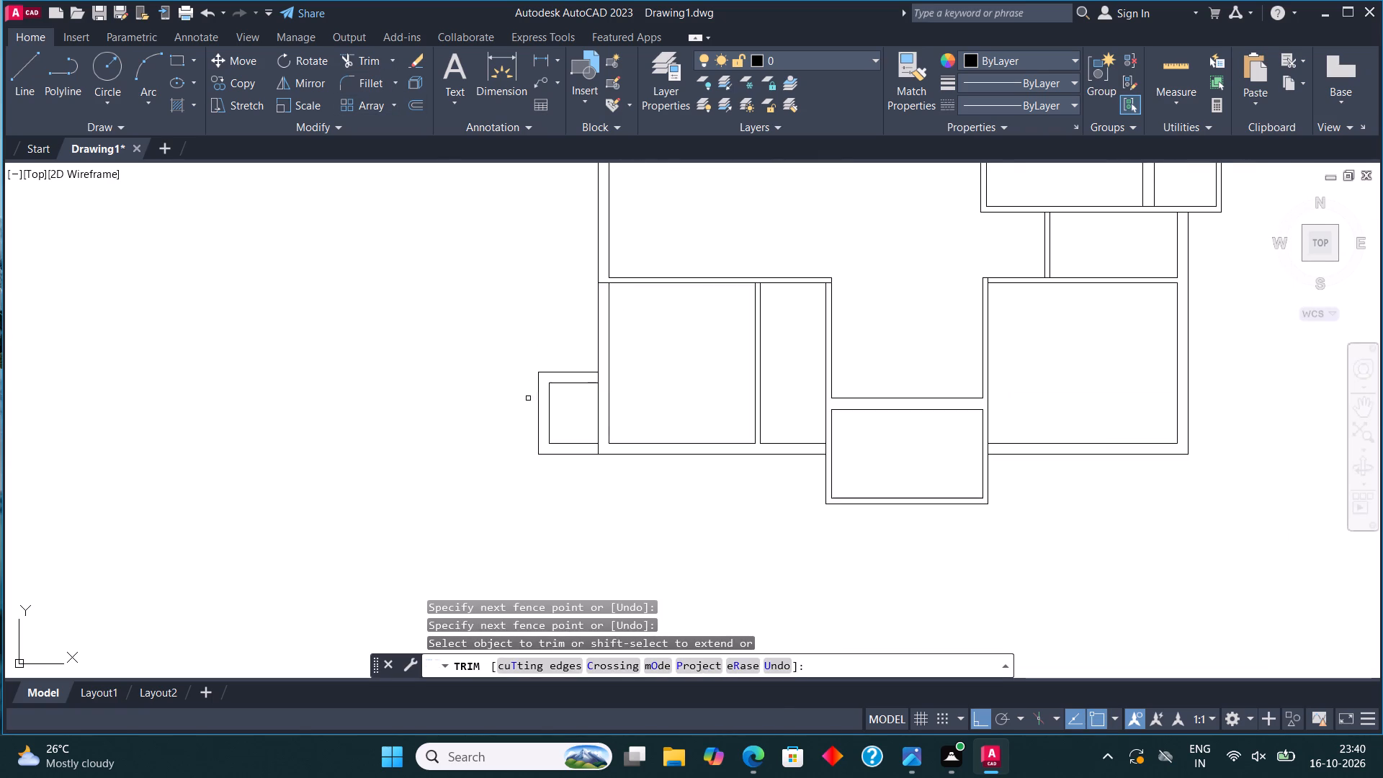
pyautogui.scroll(-2, 528, 398)
pyautogui.scroll(2, 573, 409)
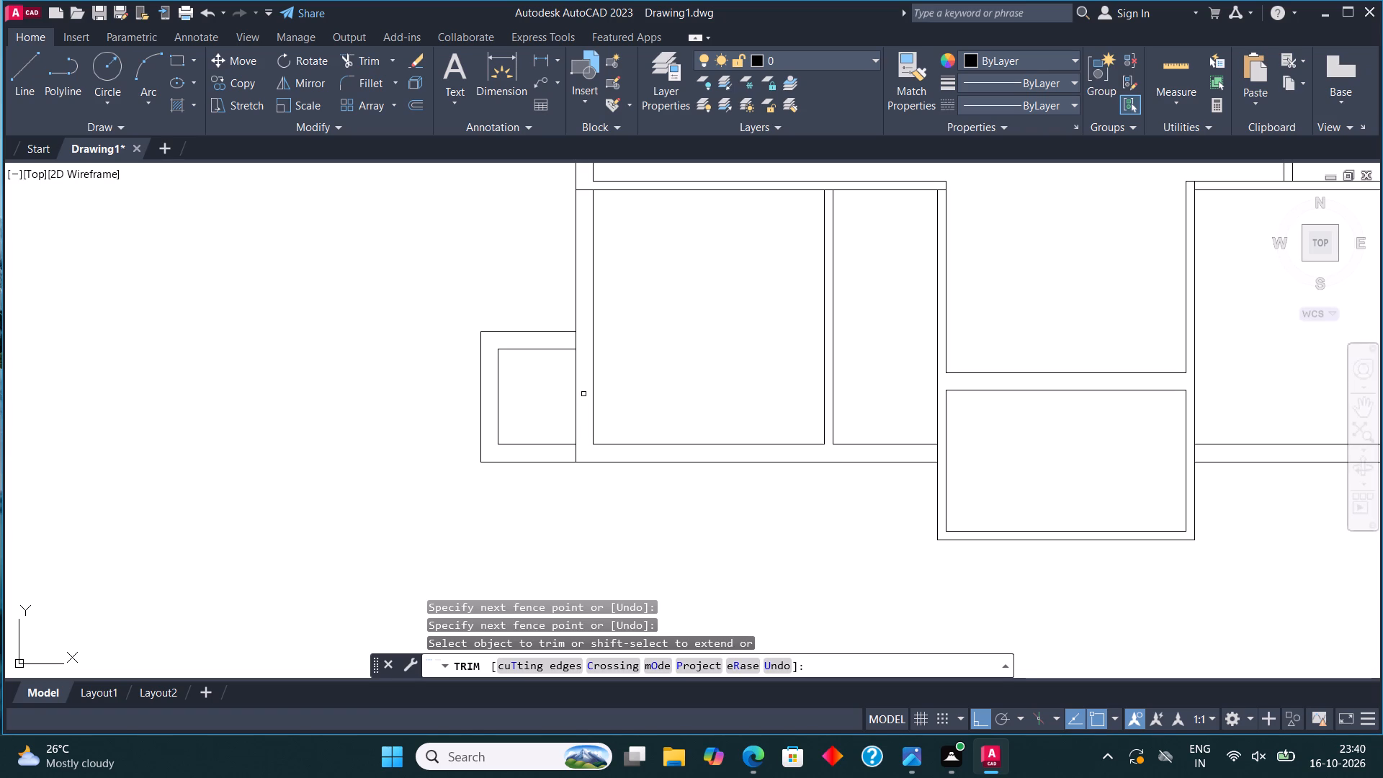
pyautogui.scroll(-3, 586, 403)
pyautogui.moveTo(594, 414); pyautogui.dragTo(601, 475, button='middle')
pyautogui.scroll(3, 594, 468)
pyautogui.click(588, 451)
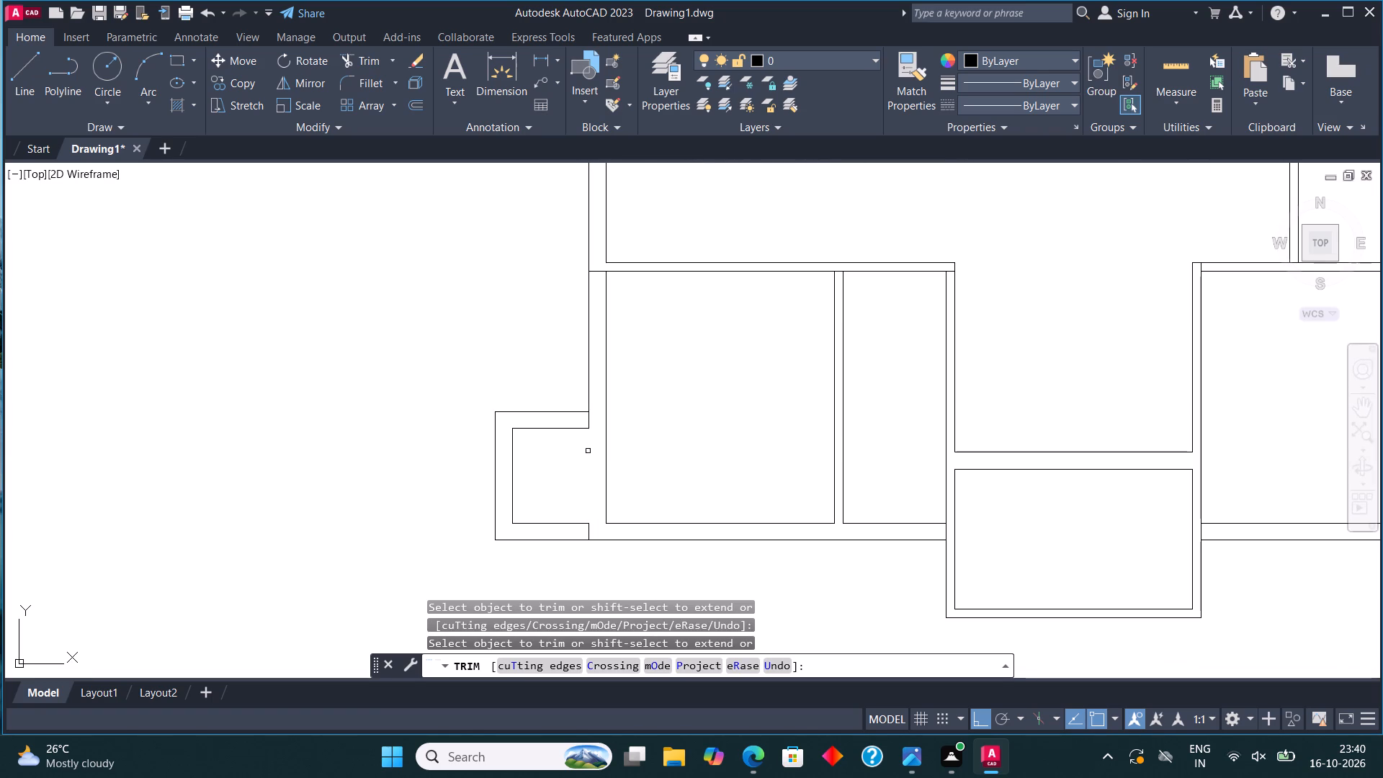
pyautogui.scroll(1, 641, 434)
pyautogui.press('Escape')
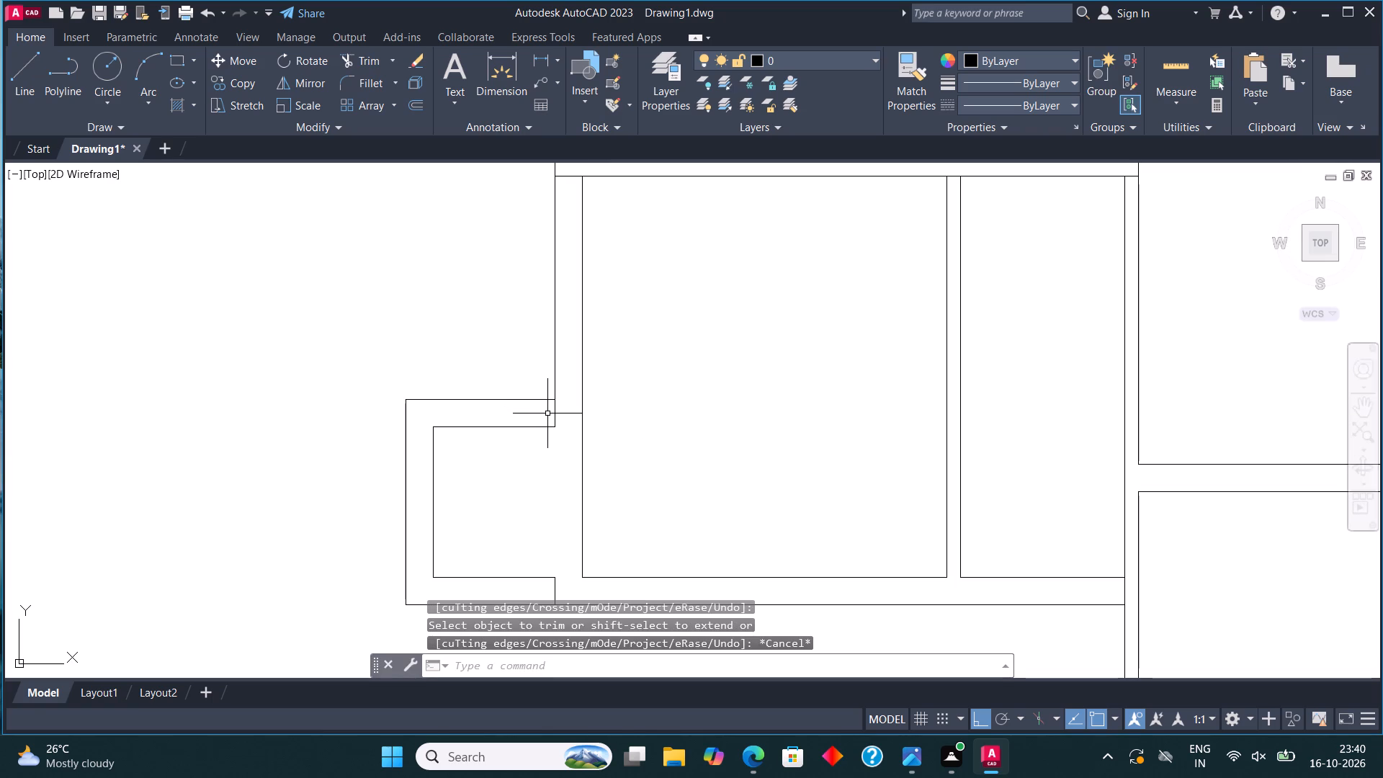
# Stretch both lines of the lower-left projection's top wall to the left wall's inner face.
pyautogui.click(555, 419)
pyautogui.press('Escape')
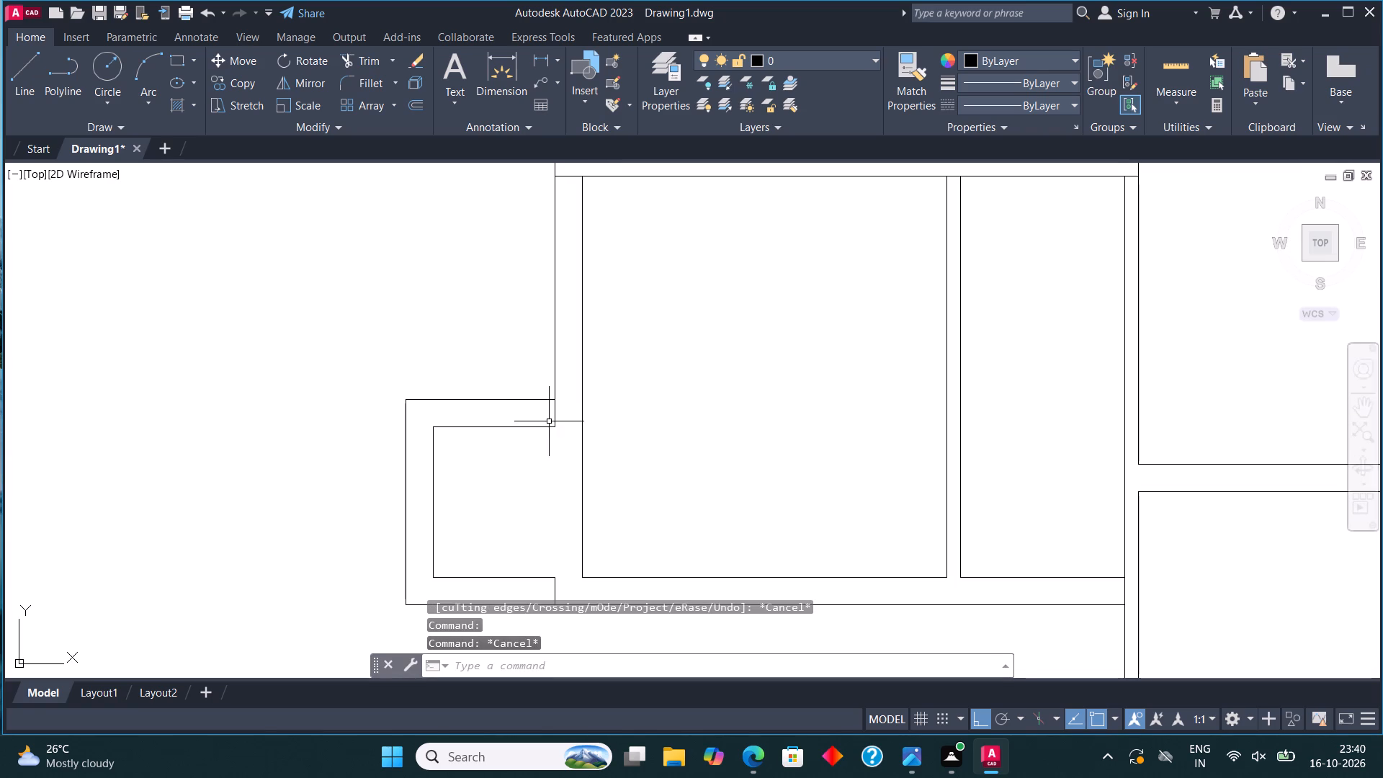
pyautogui.click(542, 442)
pyautogui.click(534, 389)
pyautogui.press('Escape')
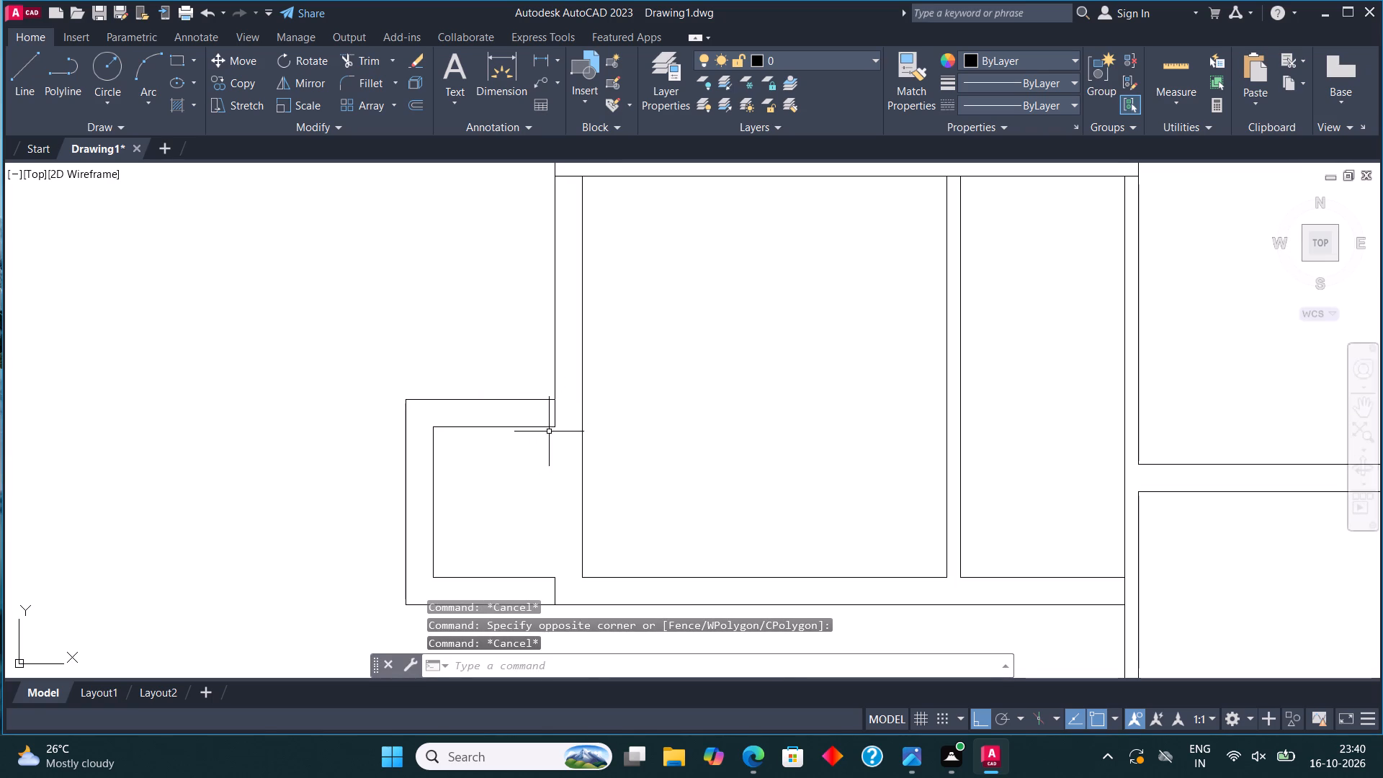
pyautogui.click(547, 432)
pyautogui.click(536, 385)
pyautogui.scroll(1, 571, 425)
pyautogui.click(542, 428)
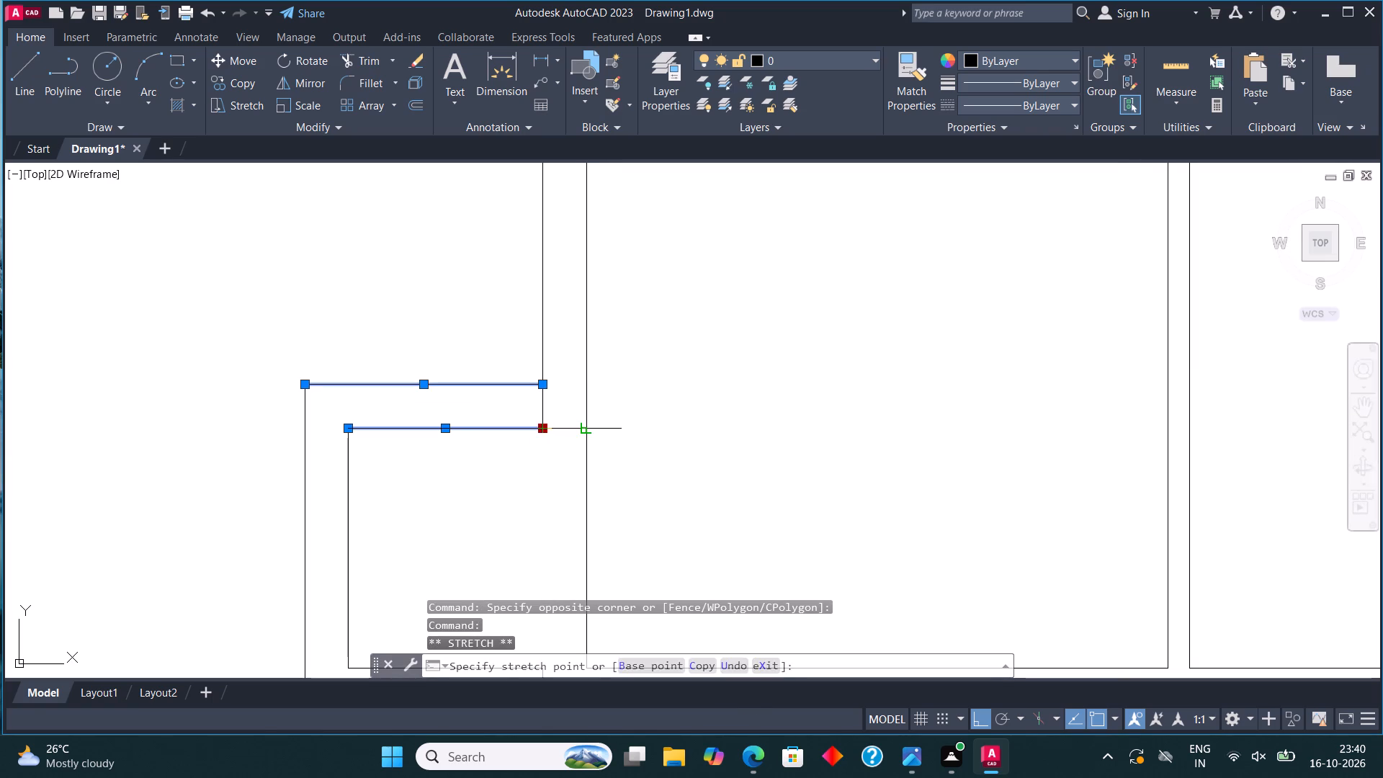
pyautogui.click(583, 428)
pyautogui.click(543, 383)
pyautogui.click(590, 386)
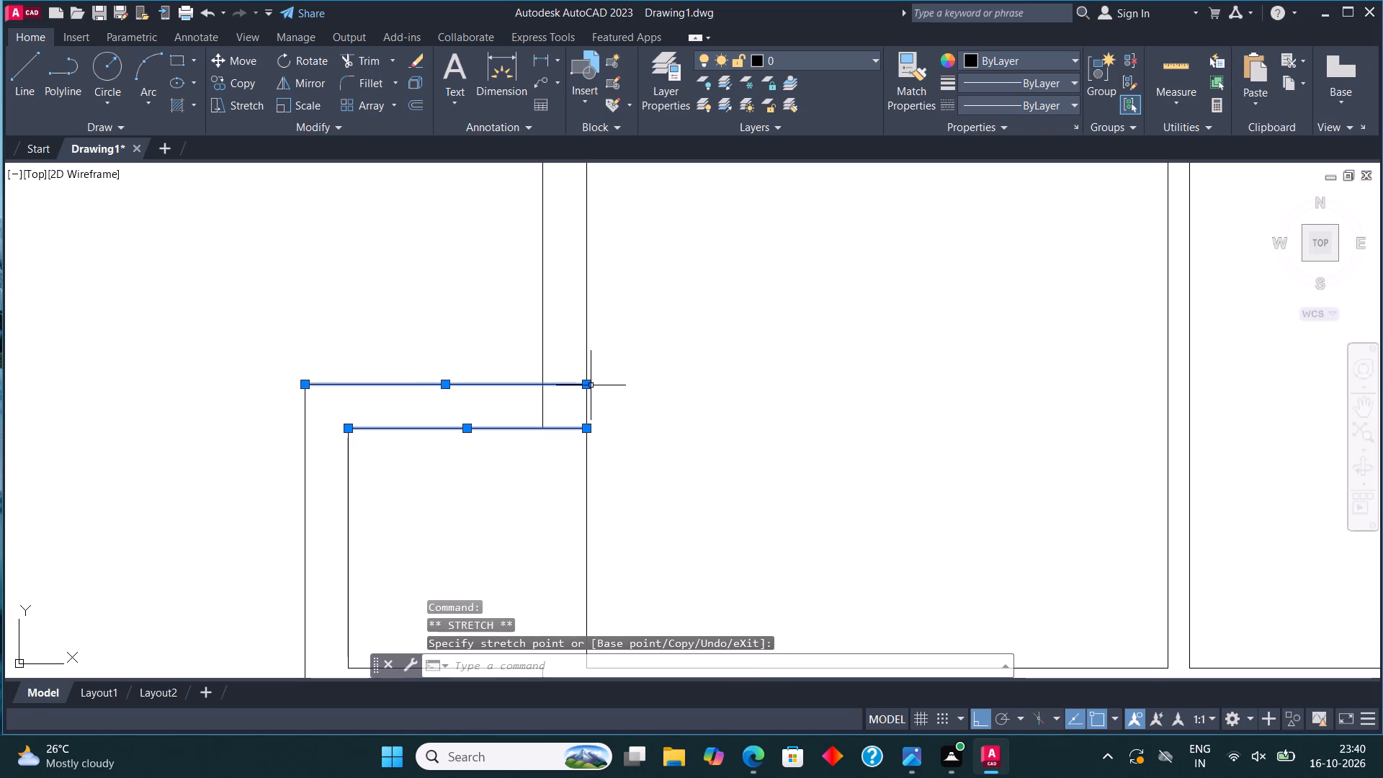
pyautogui.scroll(-2, 614, 357)
pyautogui.scroll(1, 583, 468)
pyautogui.press('Escape')
# Stretch the inner line of the lower-left projection's bottom wall to the room's inner bottom-left corner.
pyautogui.click(577, 528)
pyautogui.click(565, 467)
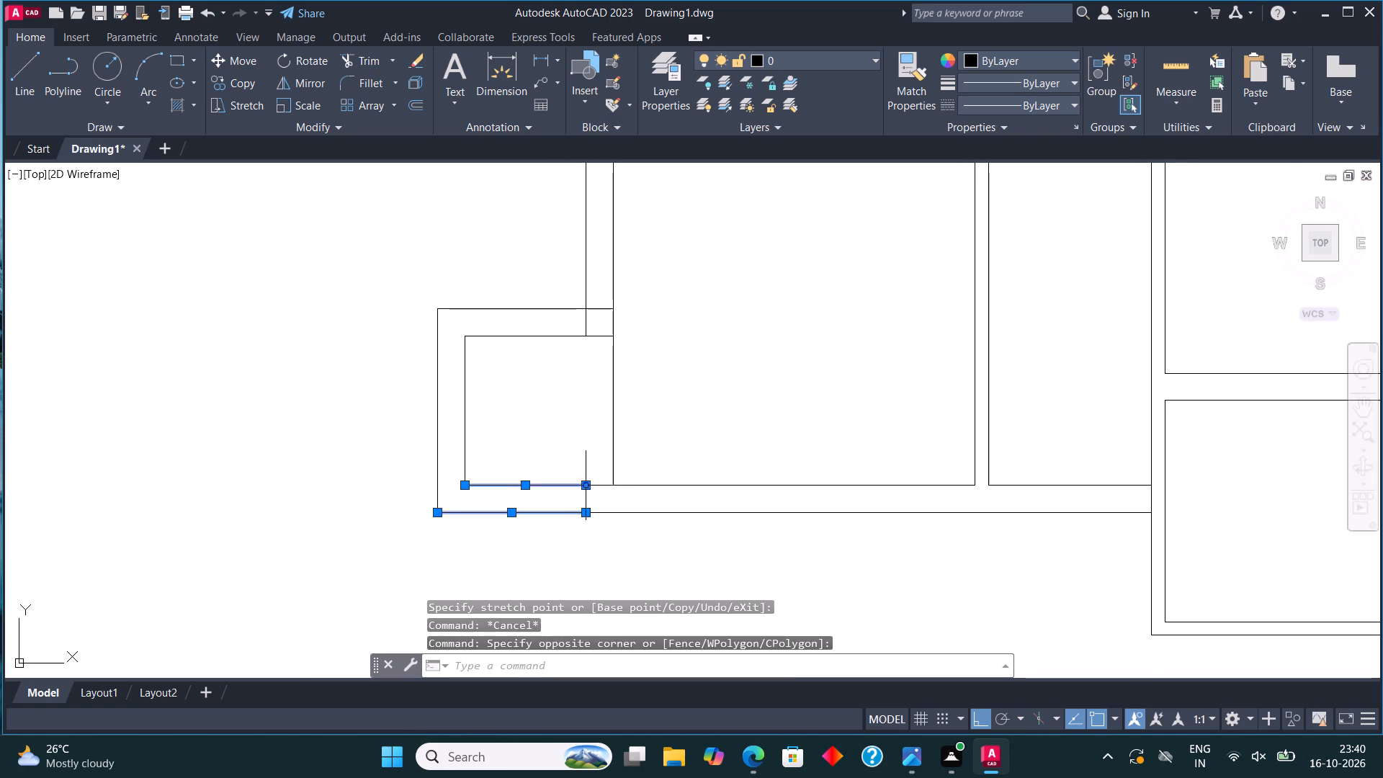
pyautogui.scroll(2, 589, 493)
pyautogui.click(573, 475)
pyautogui.click(645, 473)
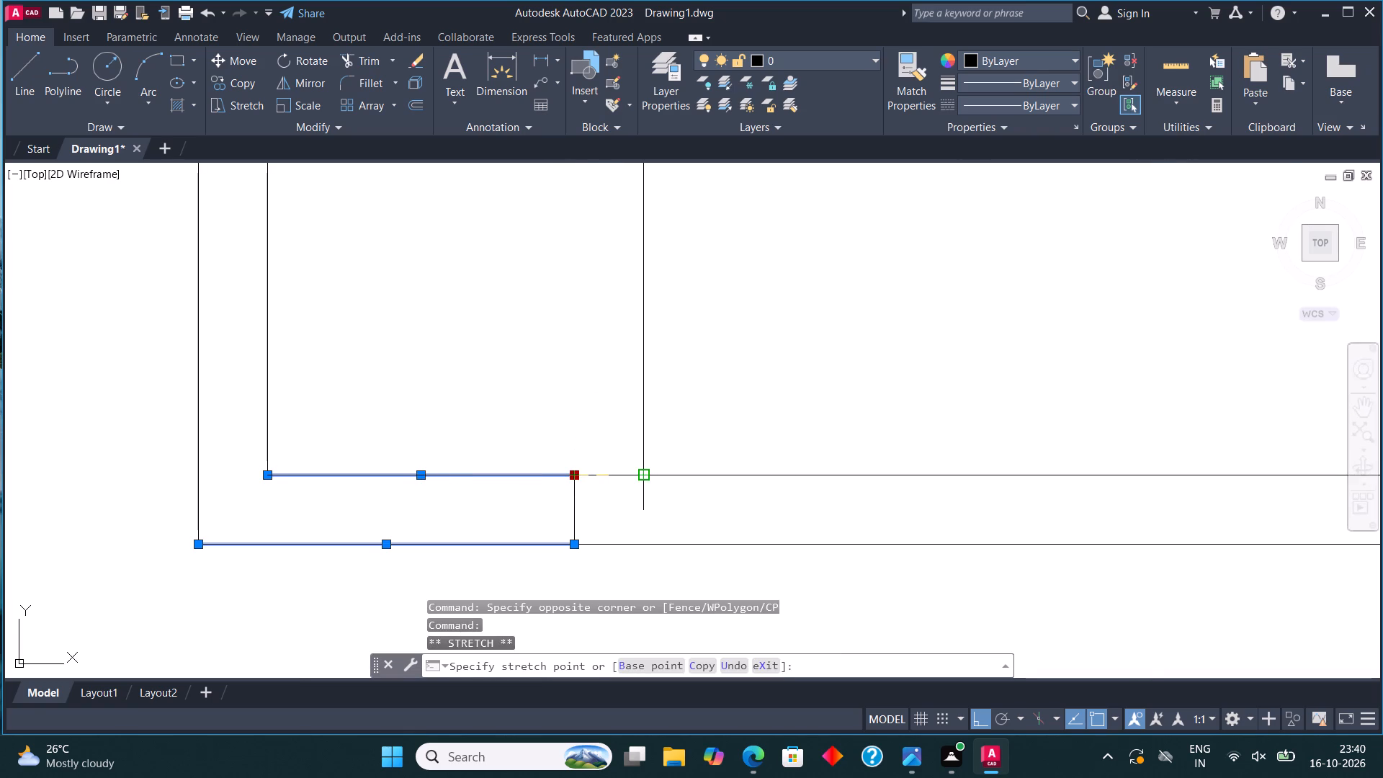
pyautogui.press('Escape')
# Trim the leftover outer face stubs crossing the lower-left projection's top and bottom walls.
pyautogui.scroll(-2, 594, 508)
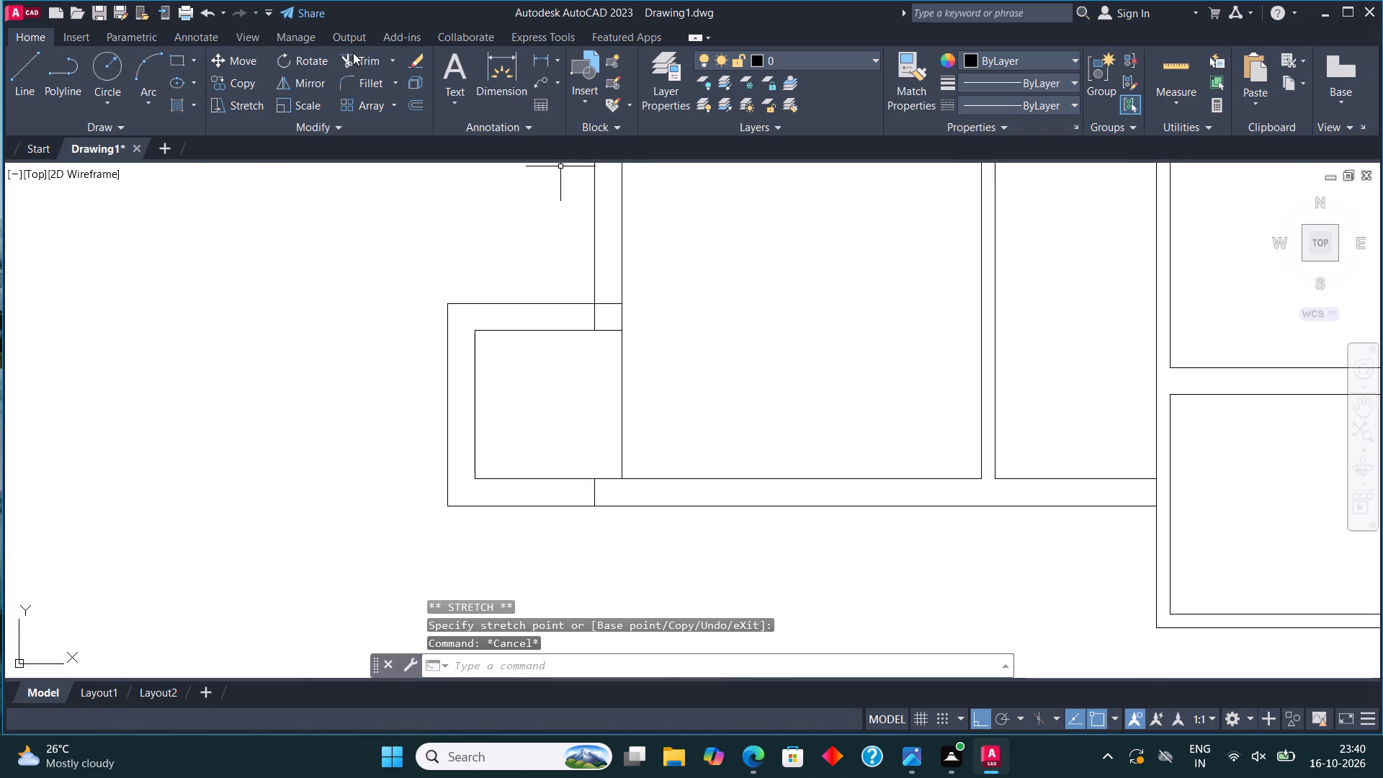
pyautogui.click(353, 53)
pyautogui.click(594, 314)
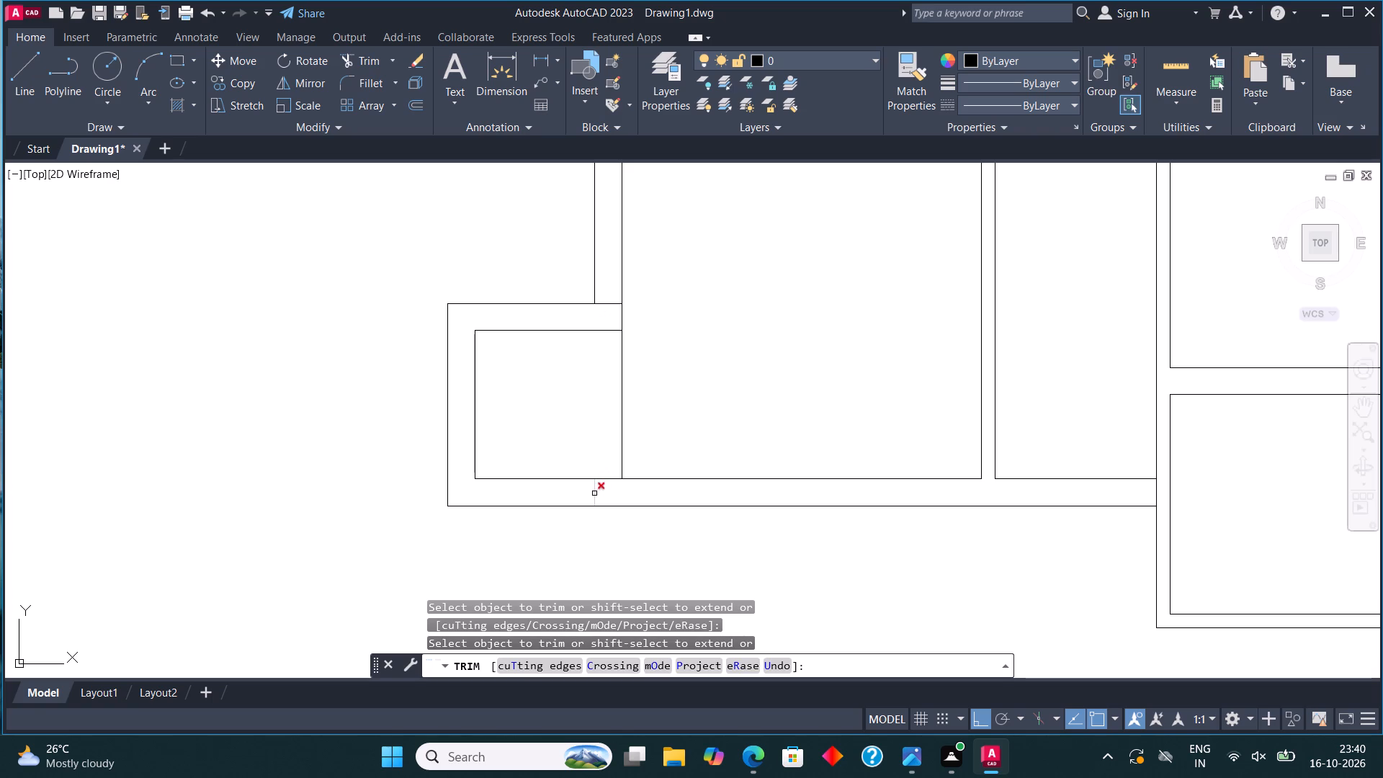
pyautogui.click(594, 493)
pyautogui.scroll(-3, 647, 460)
pyautogui.press('Escape')
# Draw a second projection outline outside the left wall between the two horizontal room walls, aligned with the lower-left projection's outer face.
pyautogui.moveTo(645, 416); pyautogui.dragTo(652, 478, button='middle')
pyautogui.scroll(1, 645, 416)
pyautogui.click(16, 76)
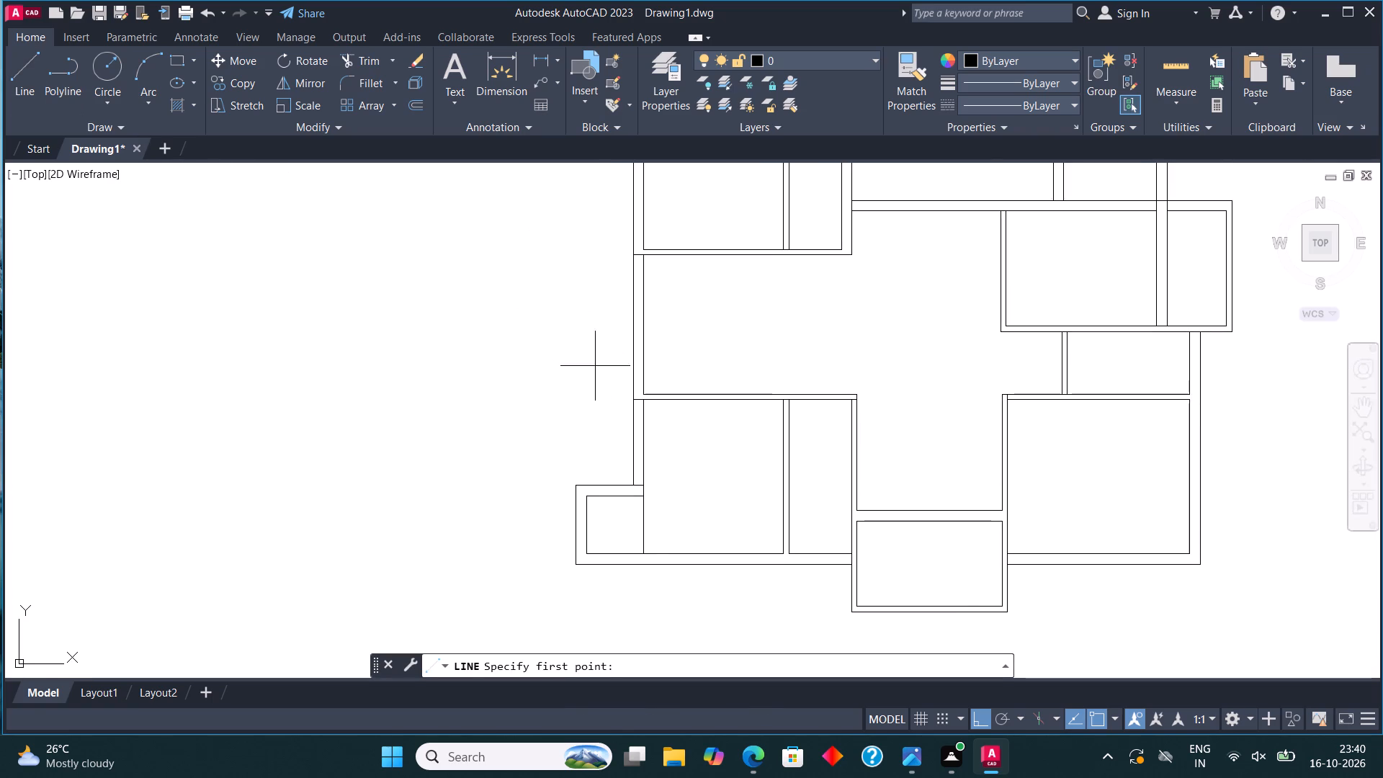
pyautogui.click(632, 398)
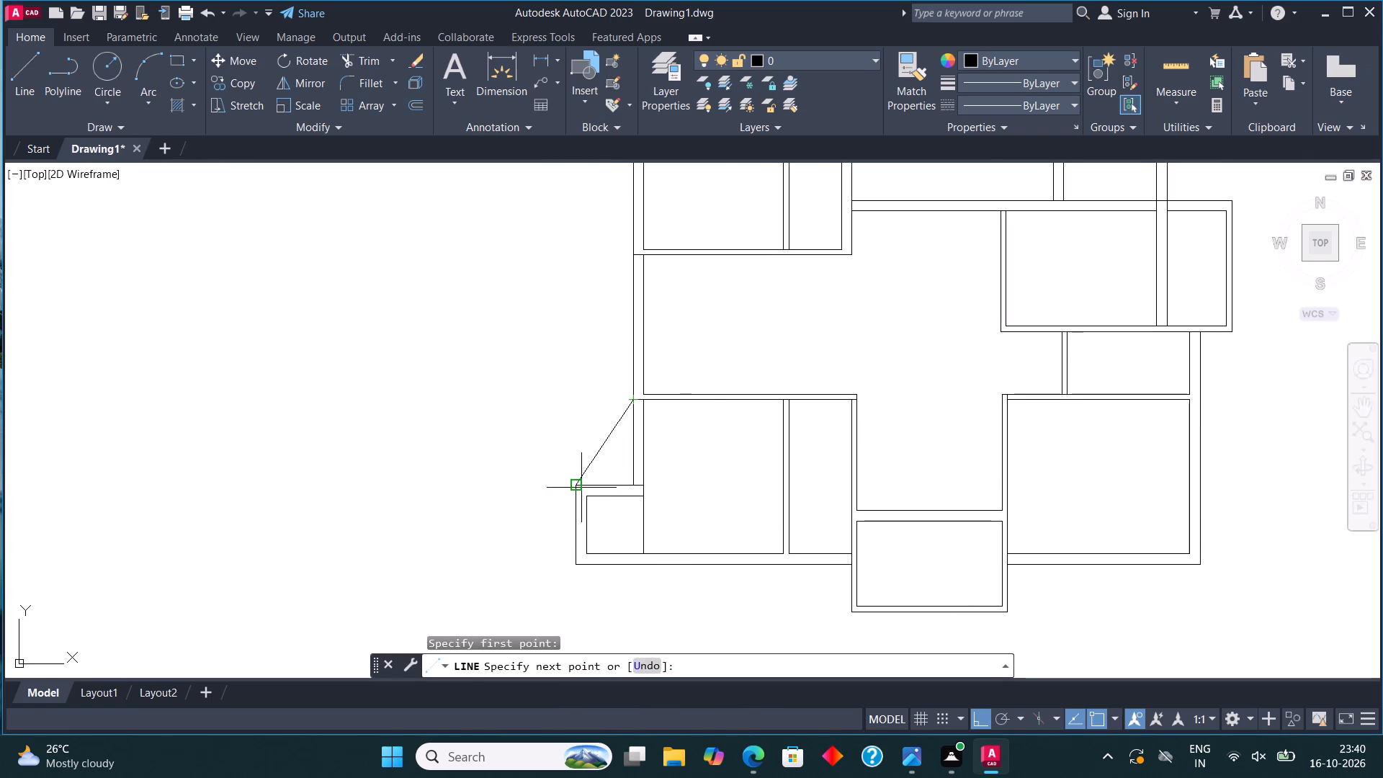
pyautogui.click(590, 424)
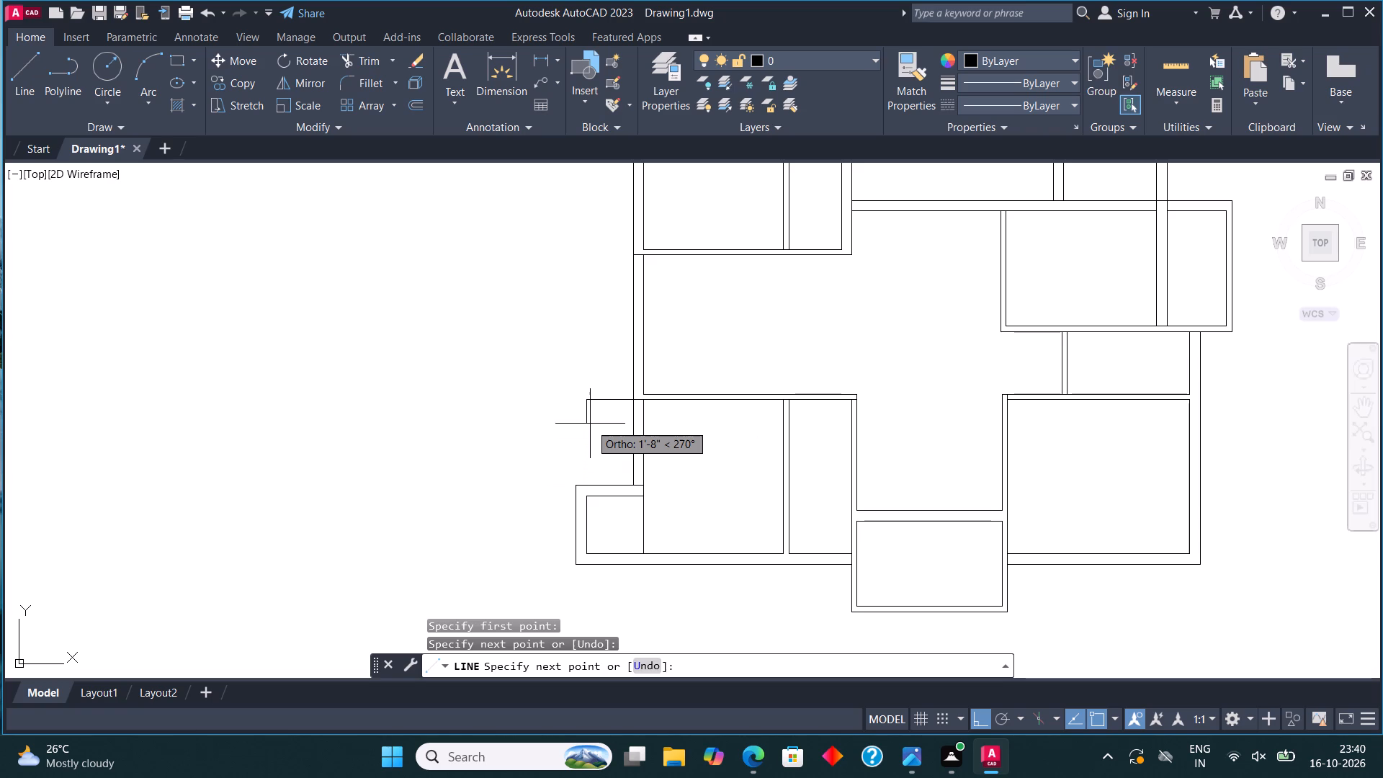
pyautogui.press('Escape')
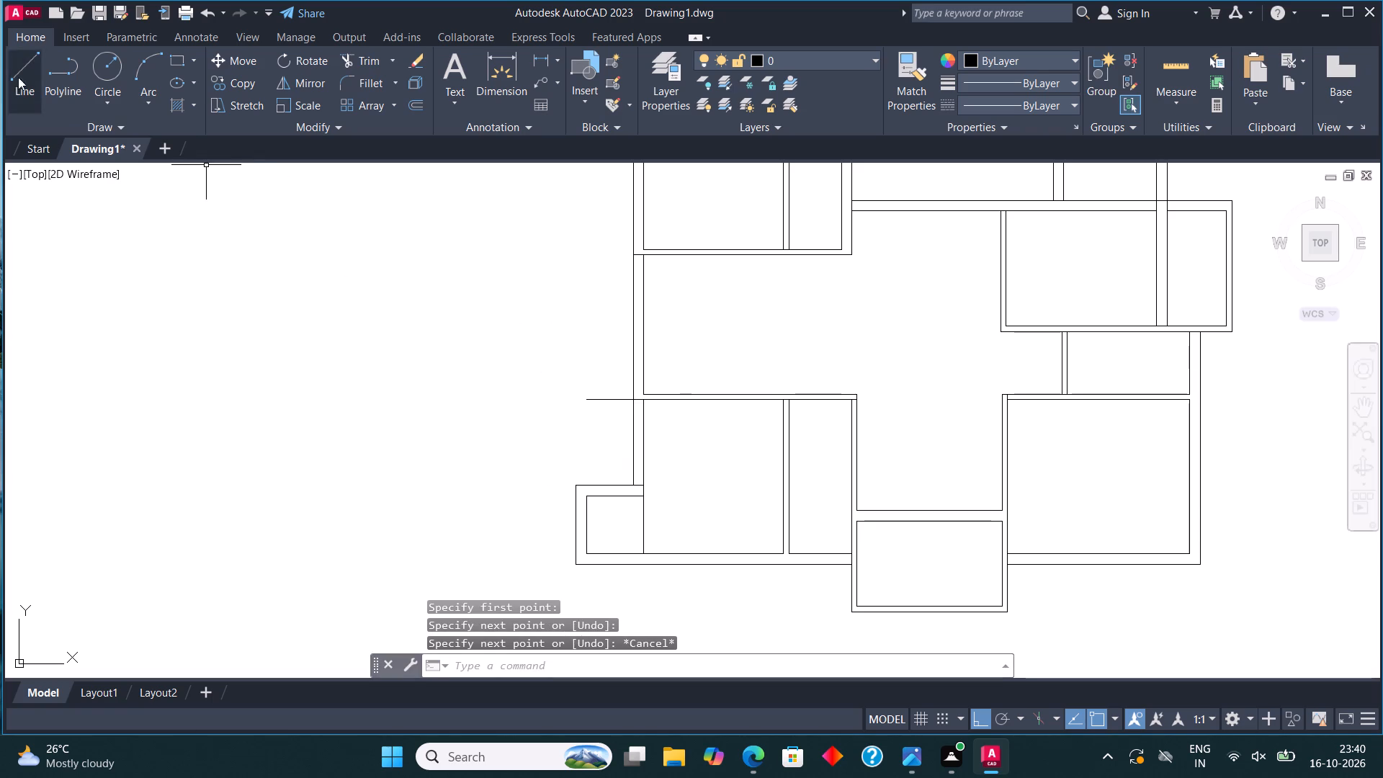
pyautogui.click(18, 71)
pyautogui.click(590, 401)
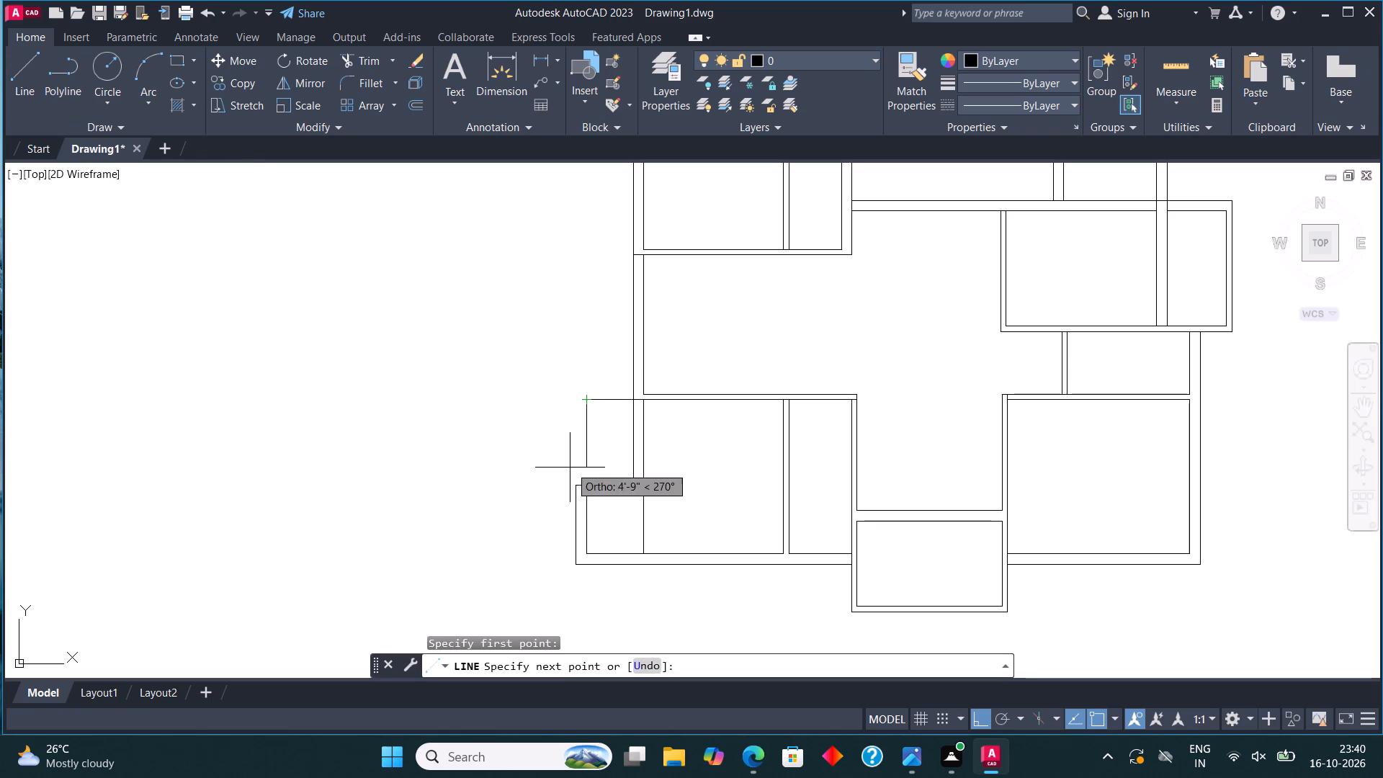
pyautogui.click(576, 396)
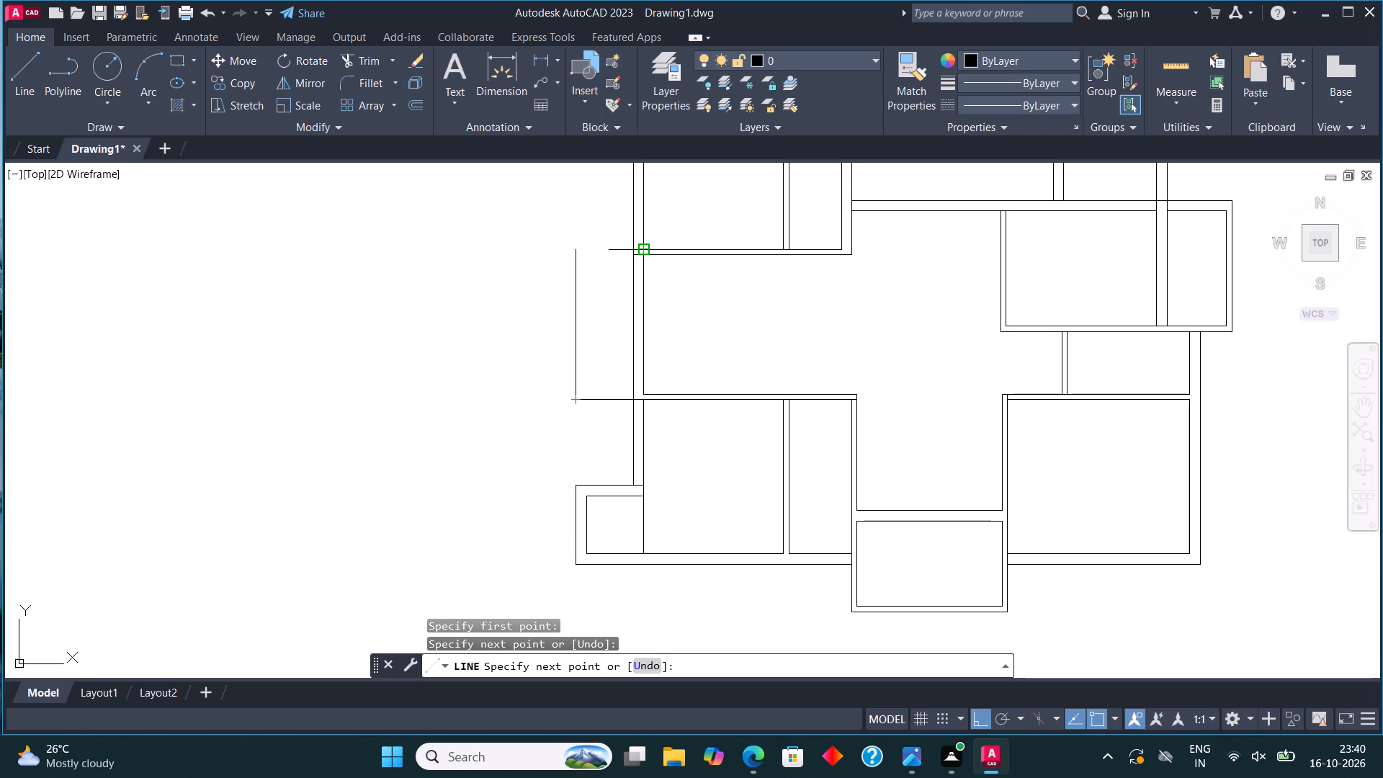
pyautogui.click(575, 245)
pyautogui.click(663, 248)
pyautogui.press('Escape')
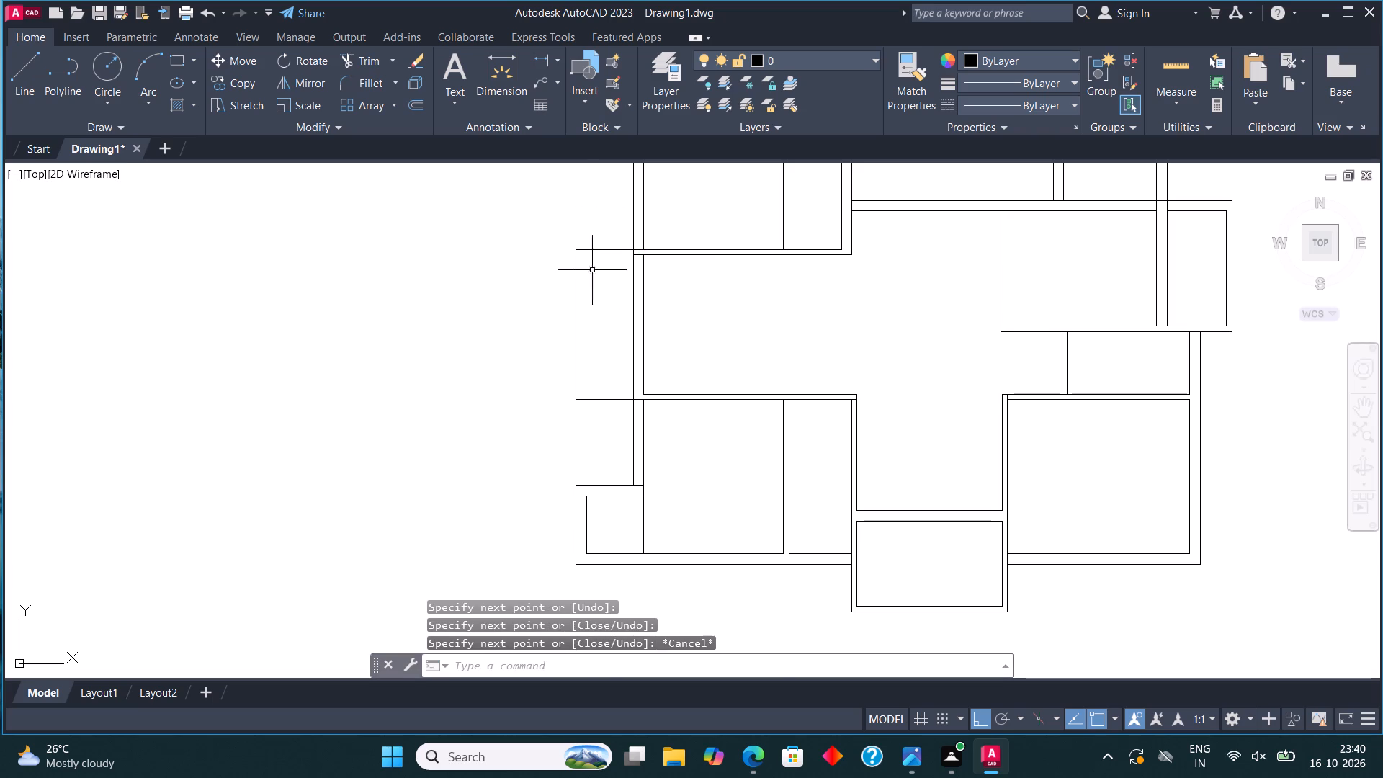
# Offset the three outline lines of the second left projection inward by 4.5" to form its walls.
pyautogui.click(591, 313)
pyautogui.click(552, 292)
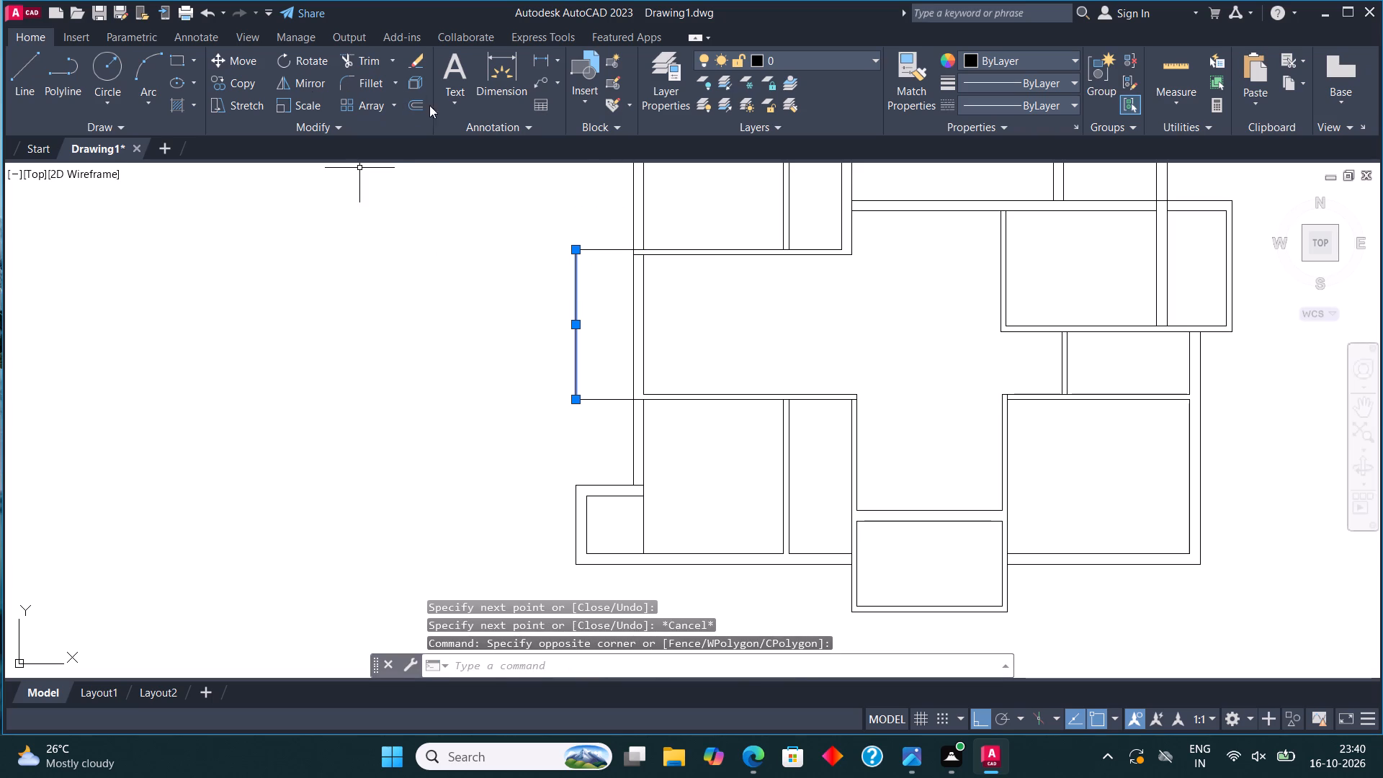
pyautogui.click(416, 107)
pyautogui.click(580, 330)
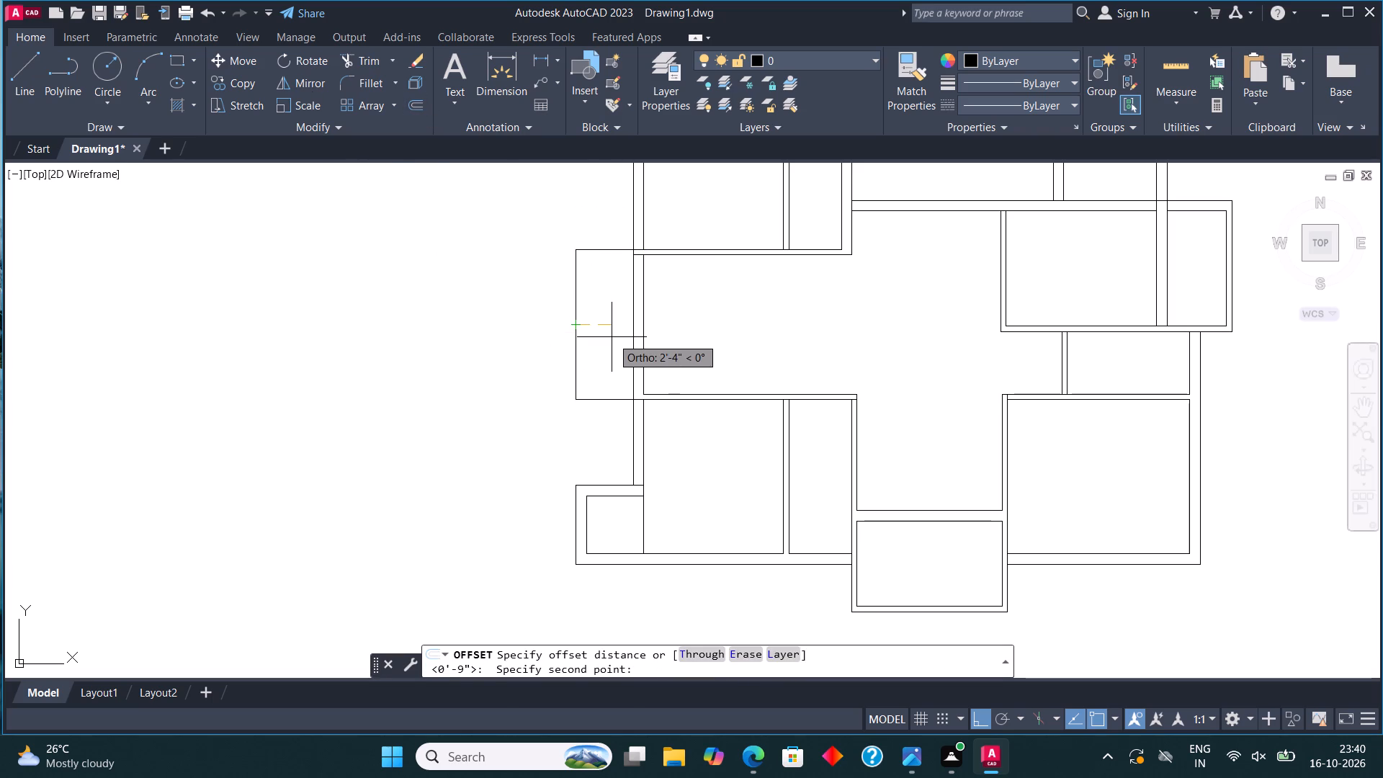
pyautogui.write('4.5"')
pyautogui.press('Return')
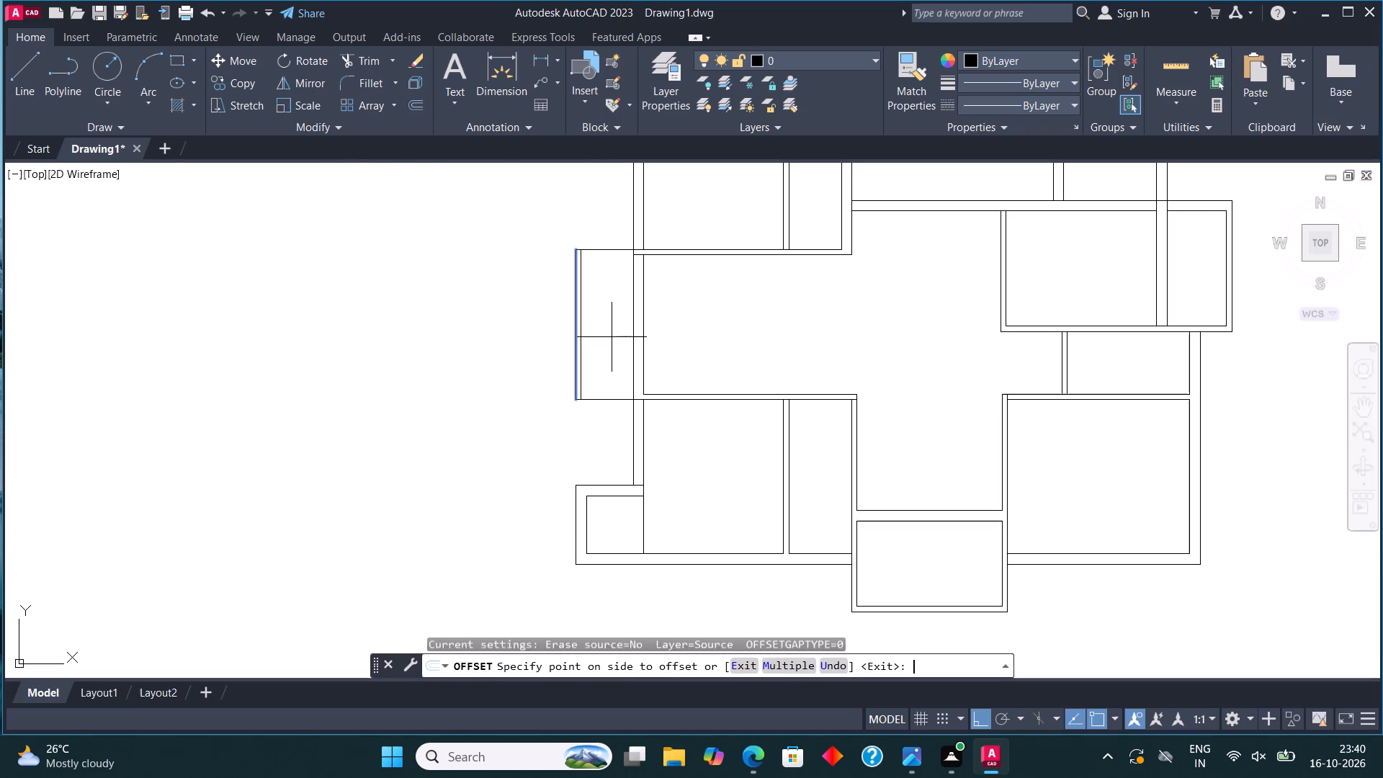
pyautogui.click(612, 339)
pyautogui.click(599, 251)
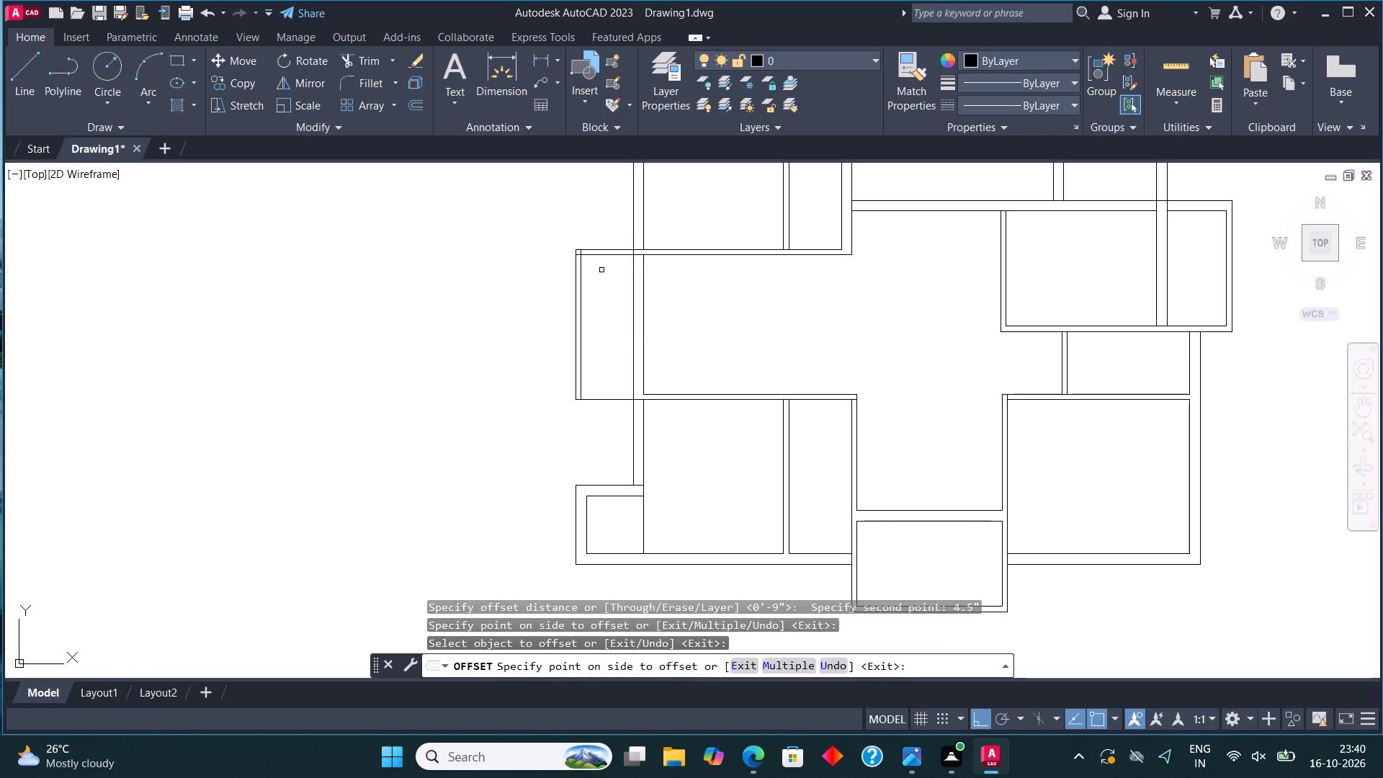
pyautogui.click(601, 270)
pyautogui.click(601, 398)
pyautogui.click(600, 367)
pyautogui.scroll(1, 600, 367)
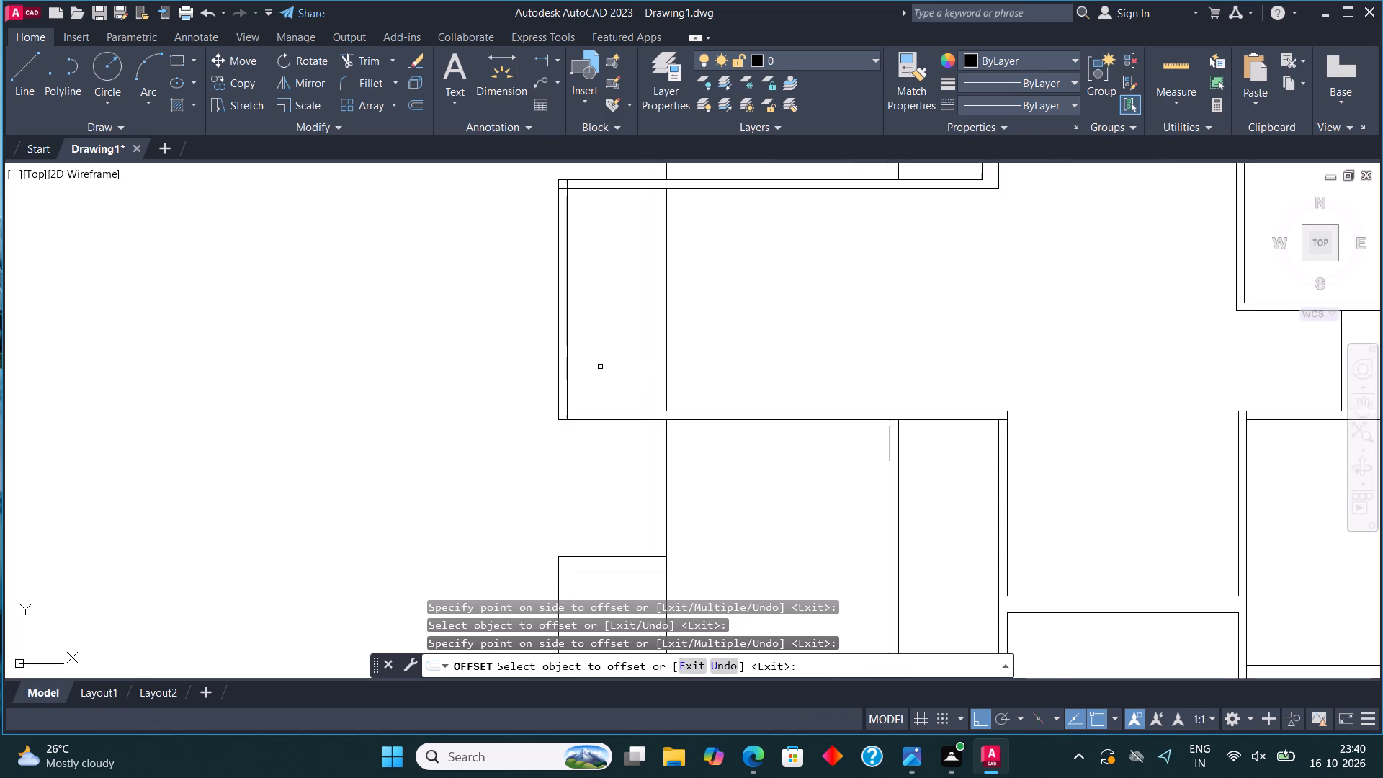
pyautogui.scroll(1, 600, 367)
pyautogui.press('Escape')
# Fillet the inner wall lines at the bottom and top outer corners of the second left projection into clean corners.
pyautogui.click(371, 83)
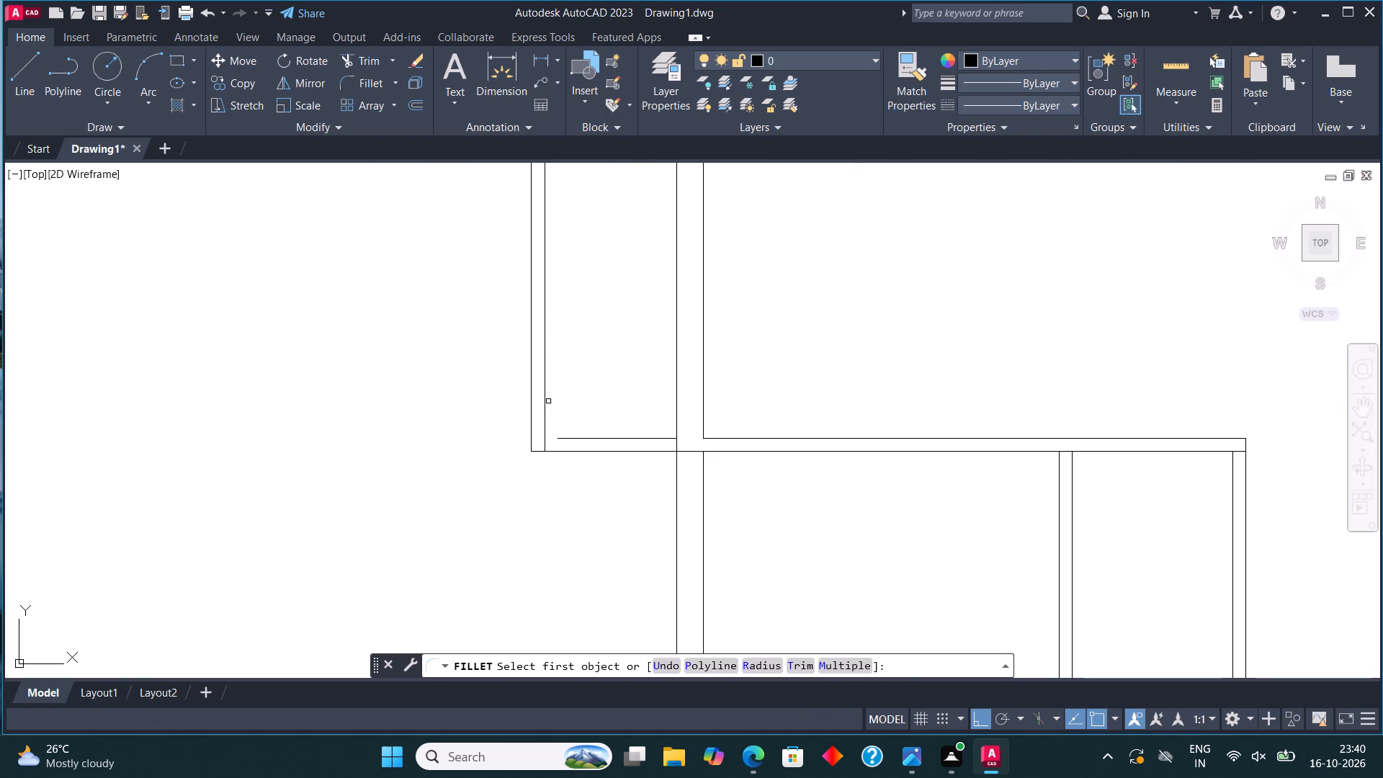
pyautogui.click(547, 400)
pyautogui.click(570, 437)
pyautogui.scroll(-2, 578, 491)
pyautogui.scroll(2, 601, 321)
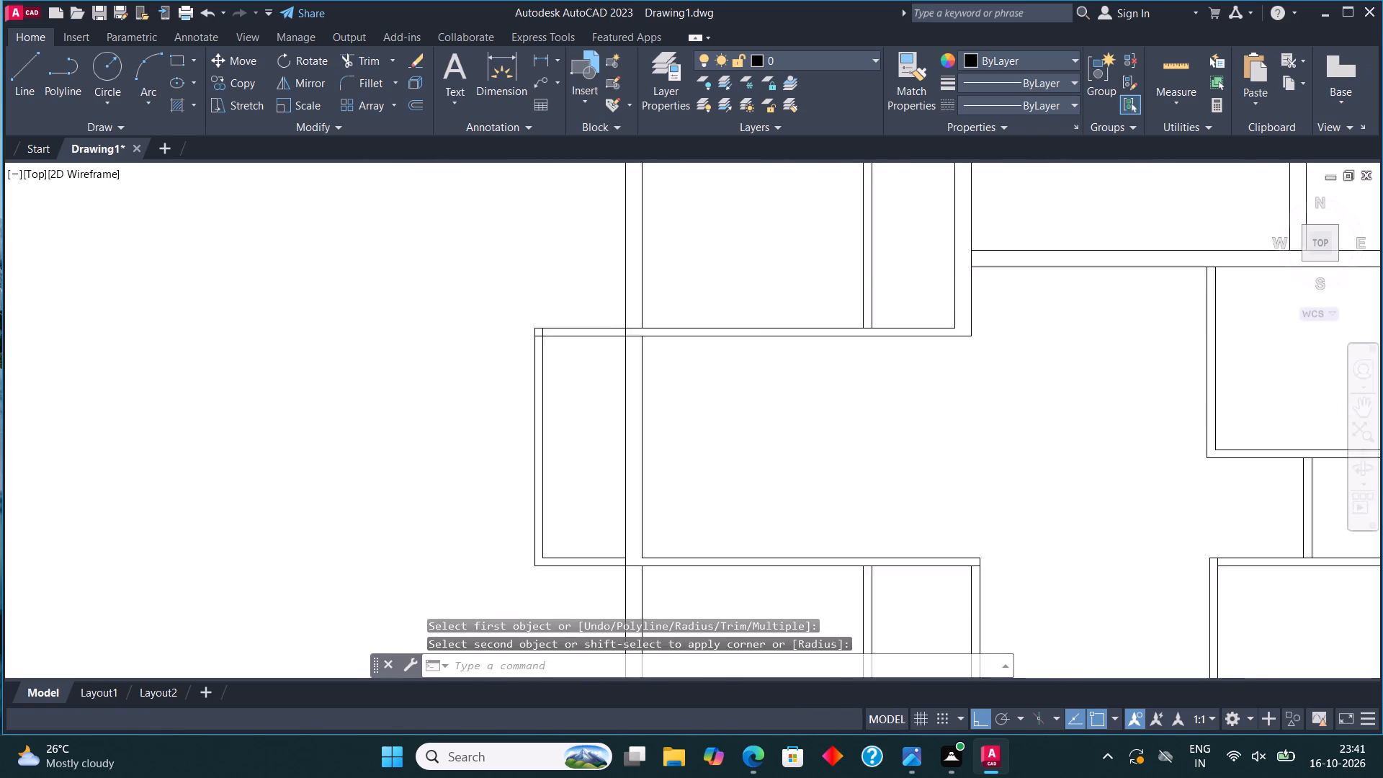
pyautogui.scroll(1, 601, 321)
pyautogui.click(365, 77)
pyautogui.click(447, 390)
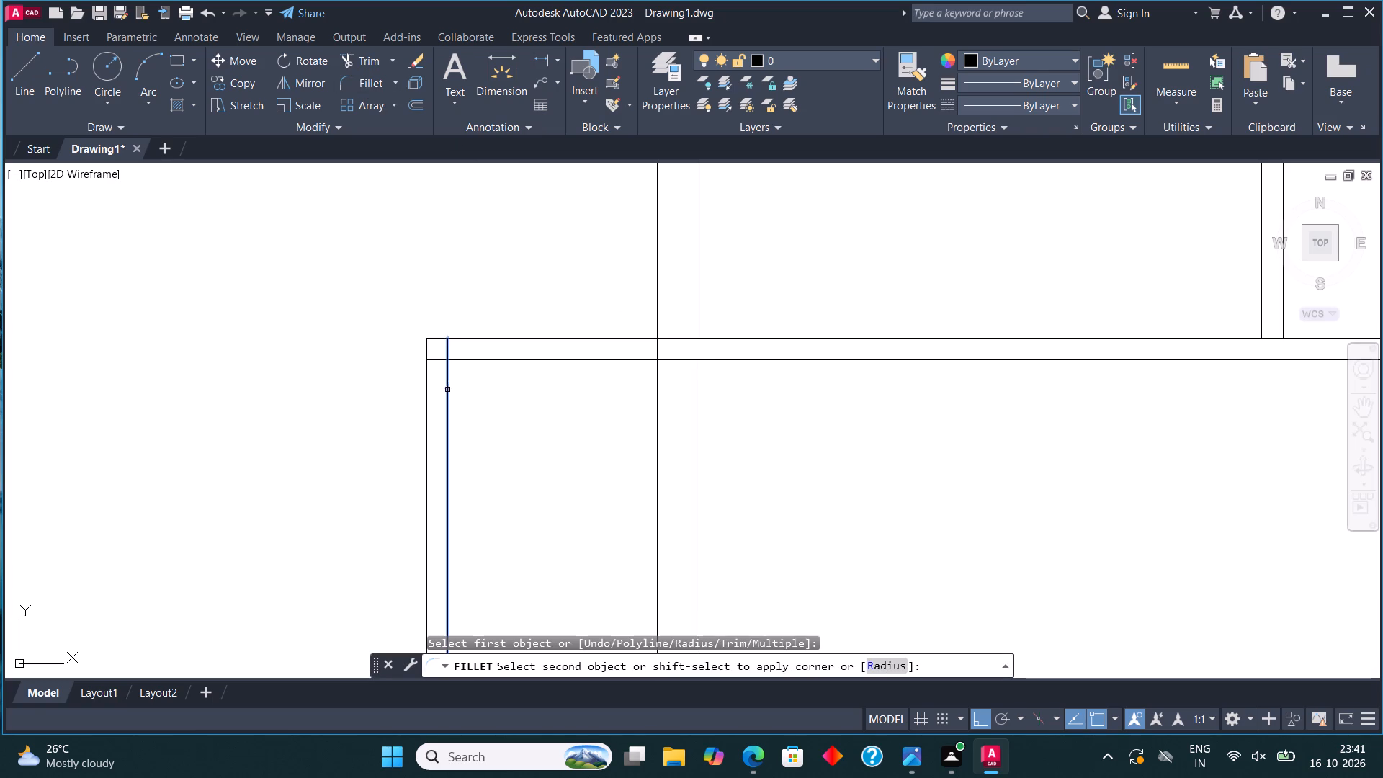
pyautogui.click(467, 358)
# Draw a three-sided projection outline outside the top-left room's left wall, from its outer top corner down and back to the wall's inner face.
pyautogui.scroll(-5, 527, 281)
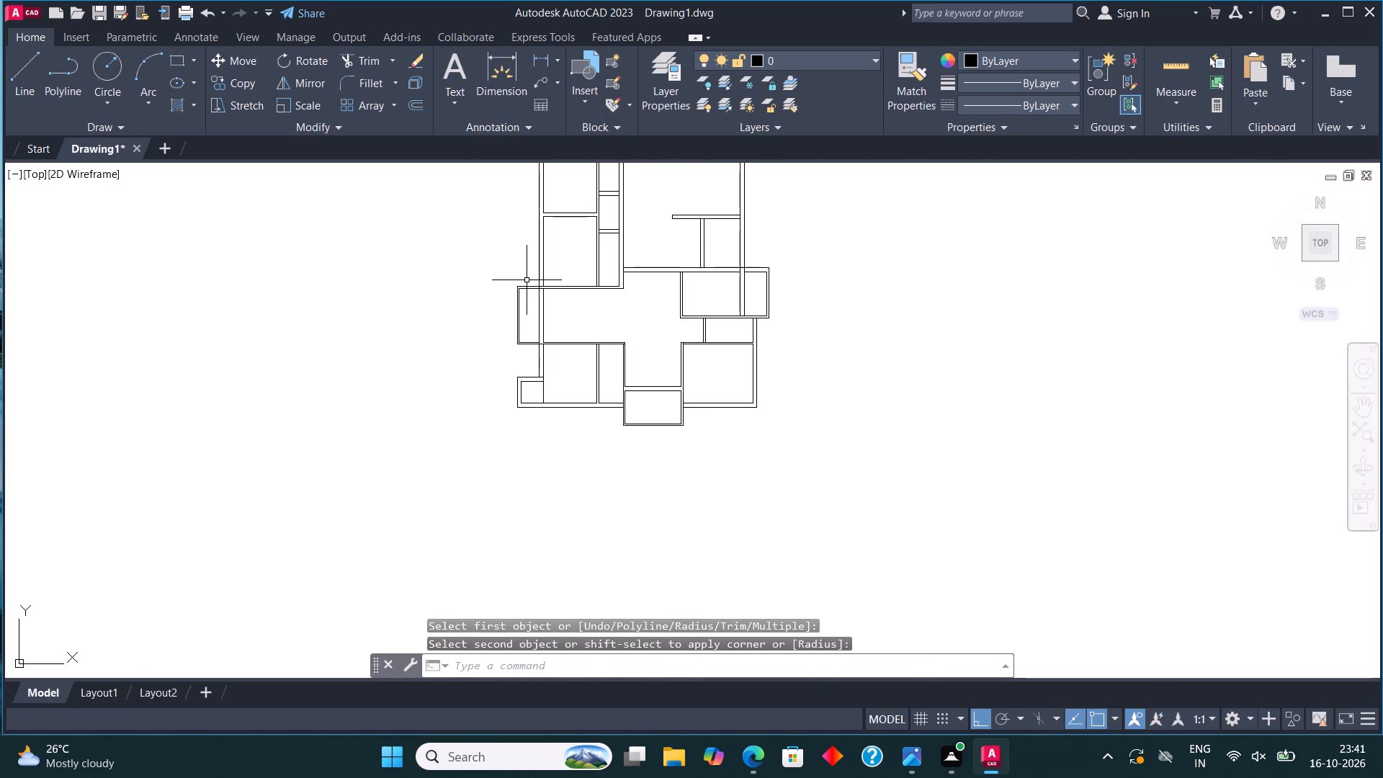
pyautogui.moveTo(527, 279); pyautogui.dragTo(577, 449, button='middle')
pyautogui.moveTo(588, 335); pyautogui.dragTo(607, 450, button='middle')
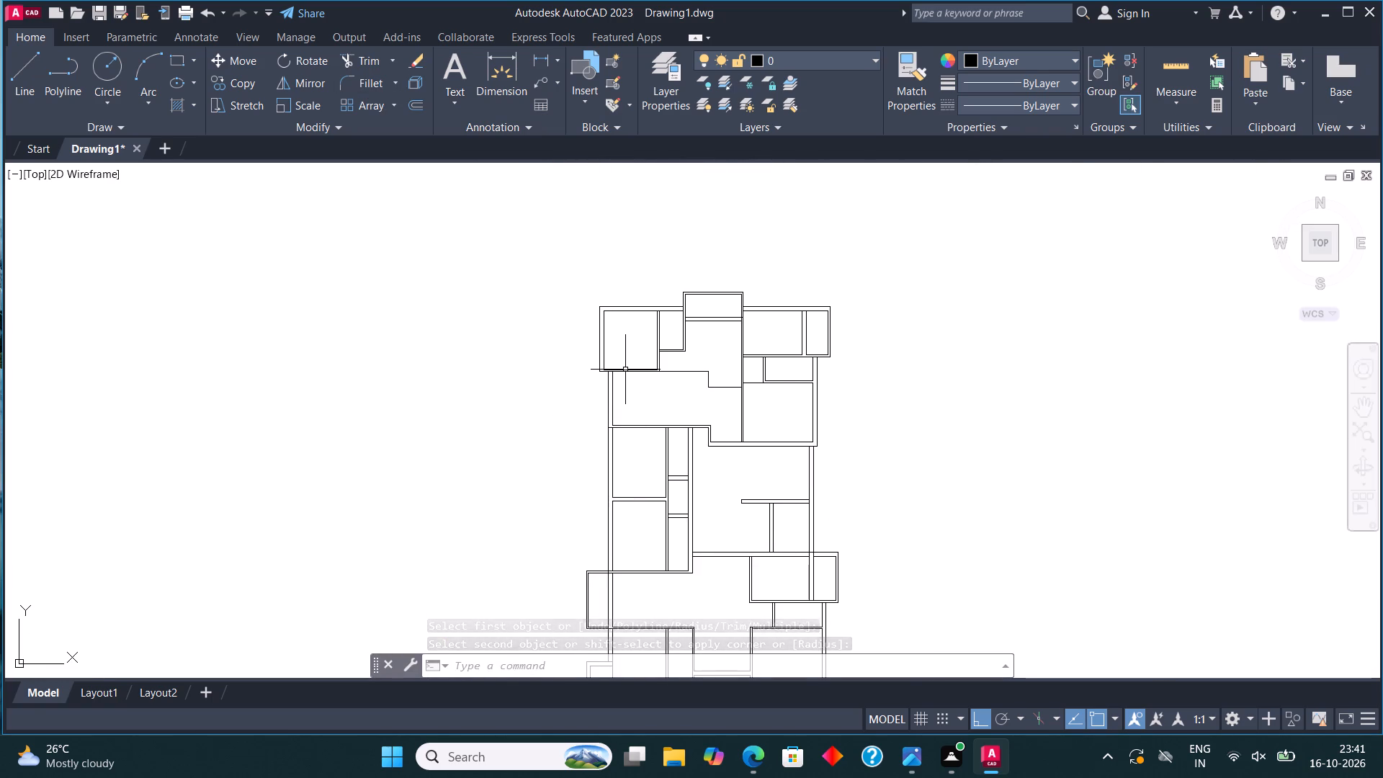
pyautogui.scroll(2, 614, 352)
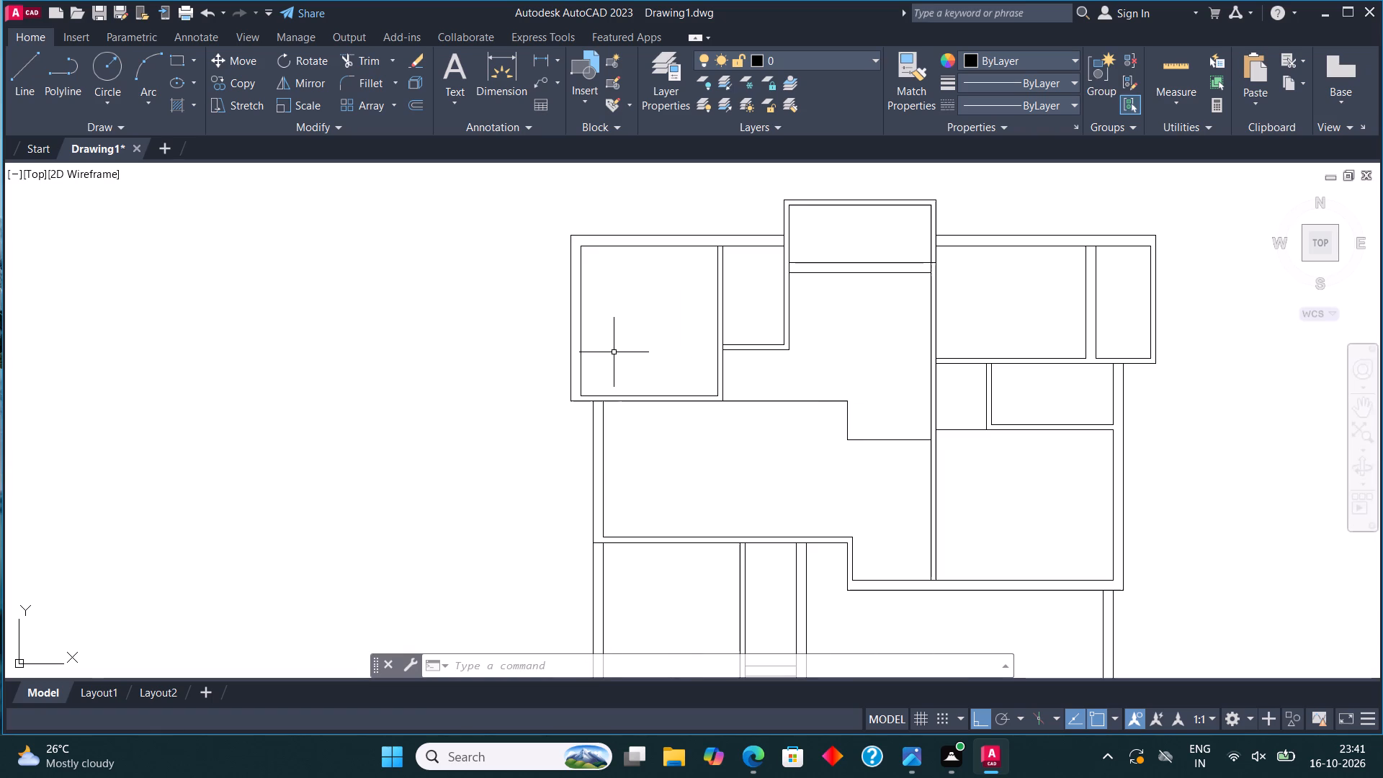
pyautogui.moveTo(617, 356); pyautogui.dragTo(627, 398, button='middle')
pyautogui.scroll(-4, 623, 413)
pyautogui.scroll(2, 622, 406)
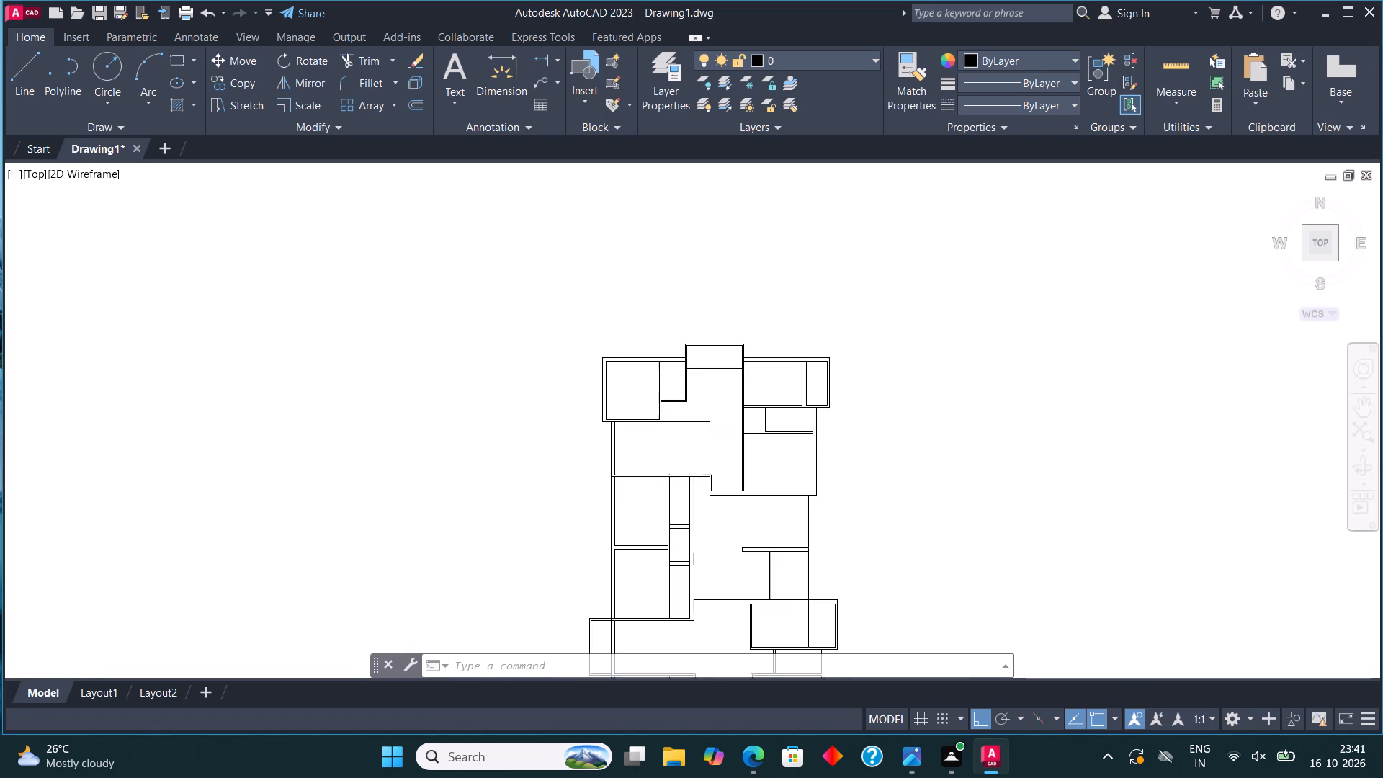
pyautogui.scroll(1, 622, 406)
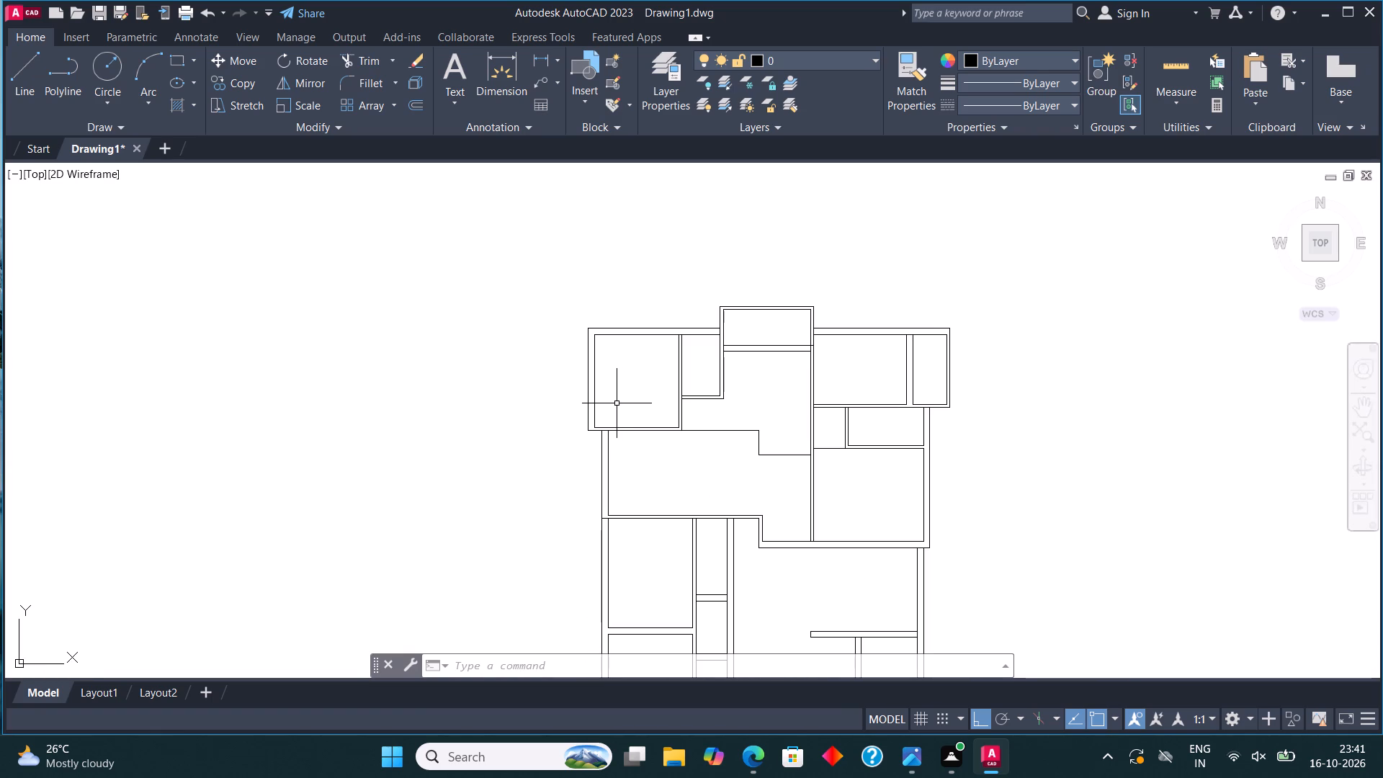
pyautogui.click(17, 57)
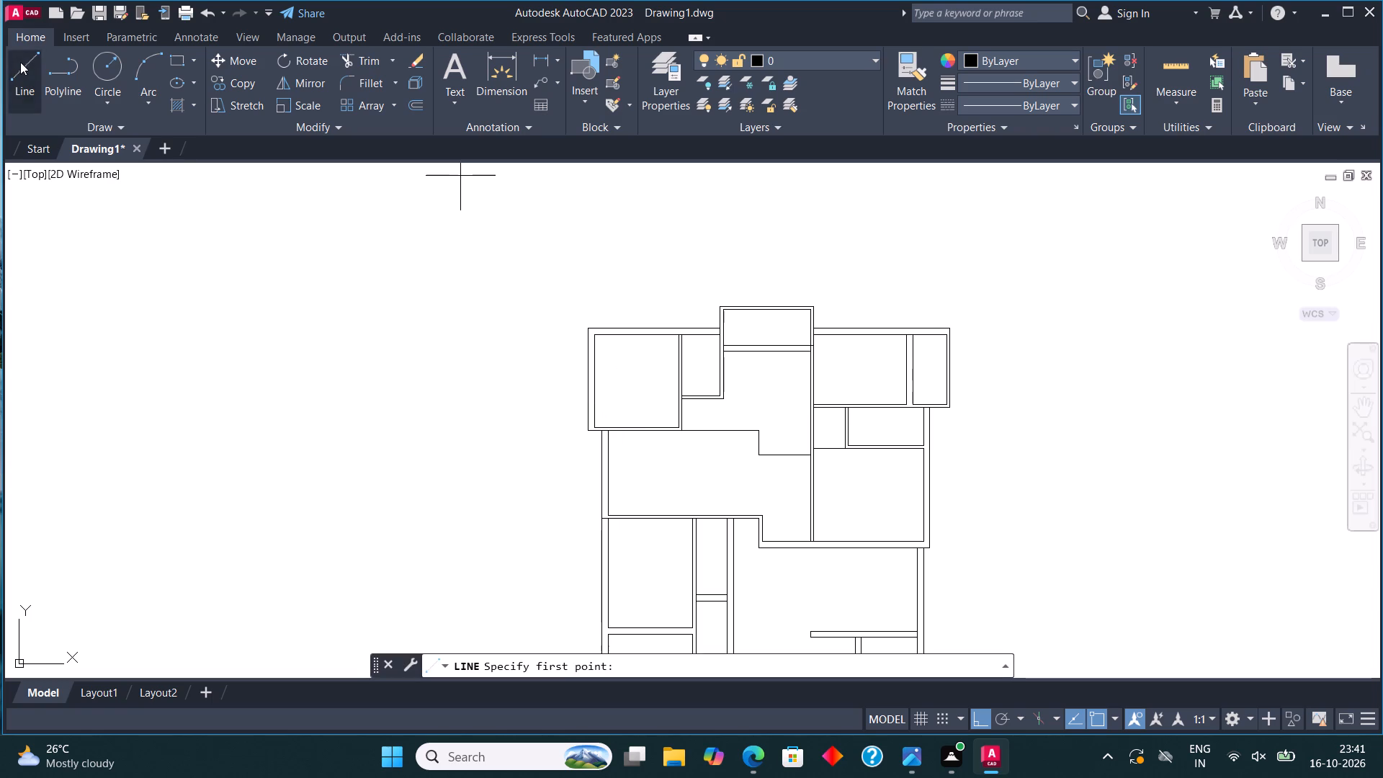
pyautogui.scroll(1, 614, 340)
pyautogui.click(576, 318)
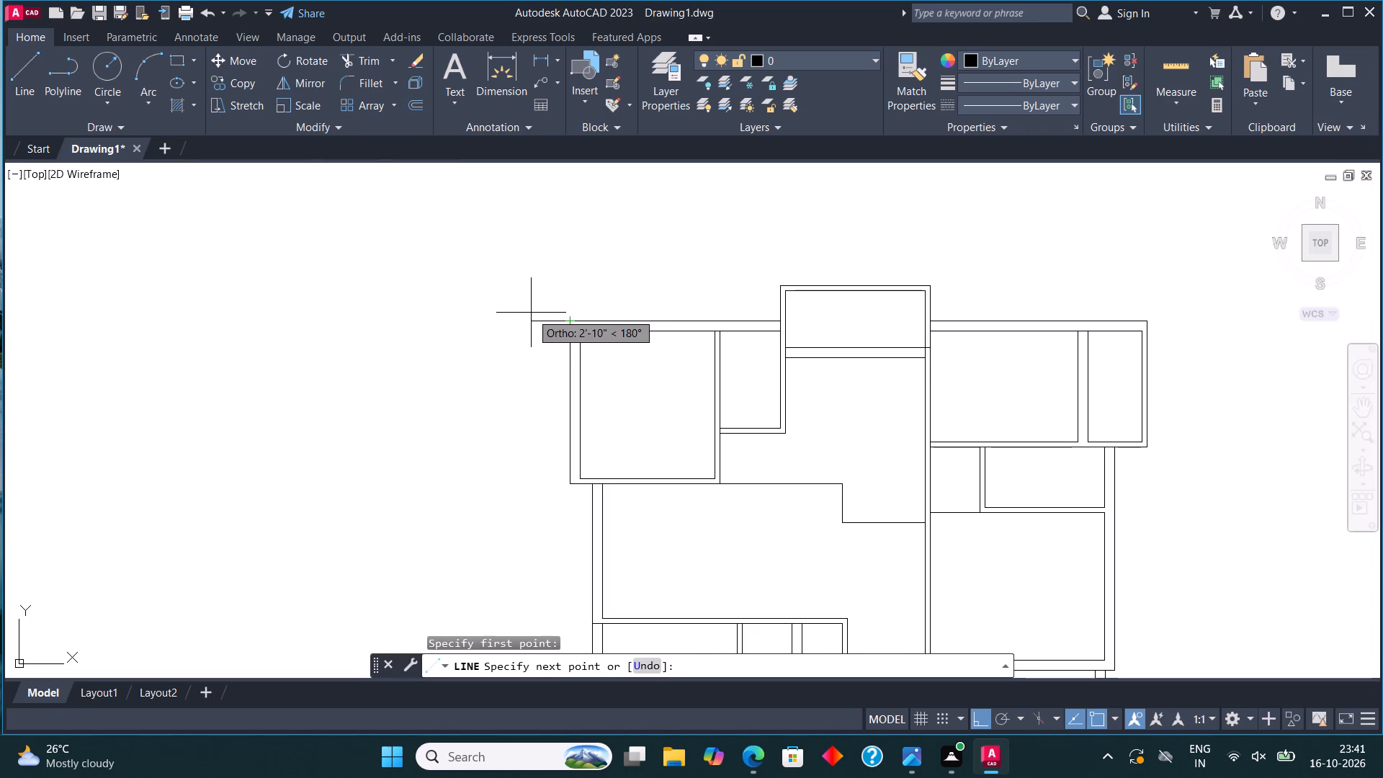
pyautogui.click(506, 308)
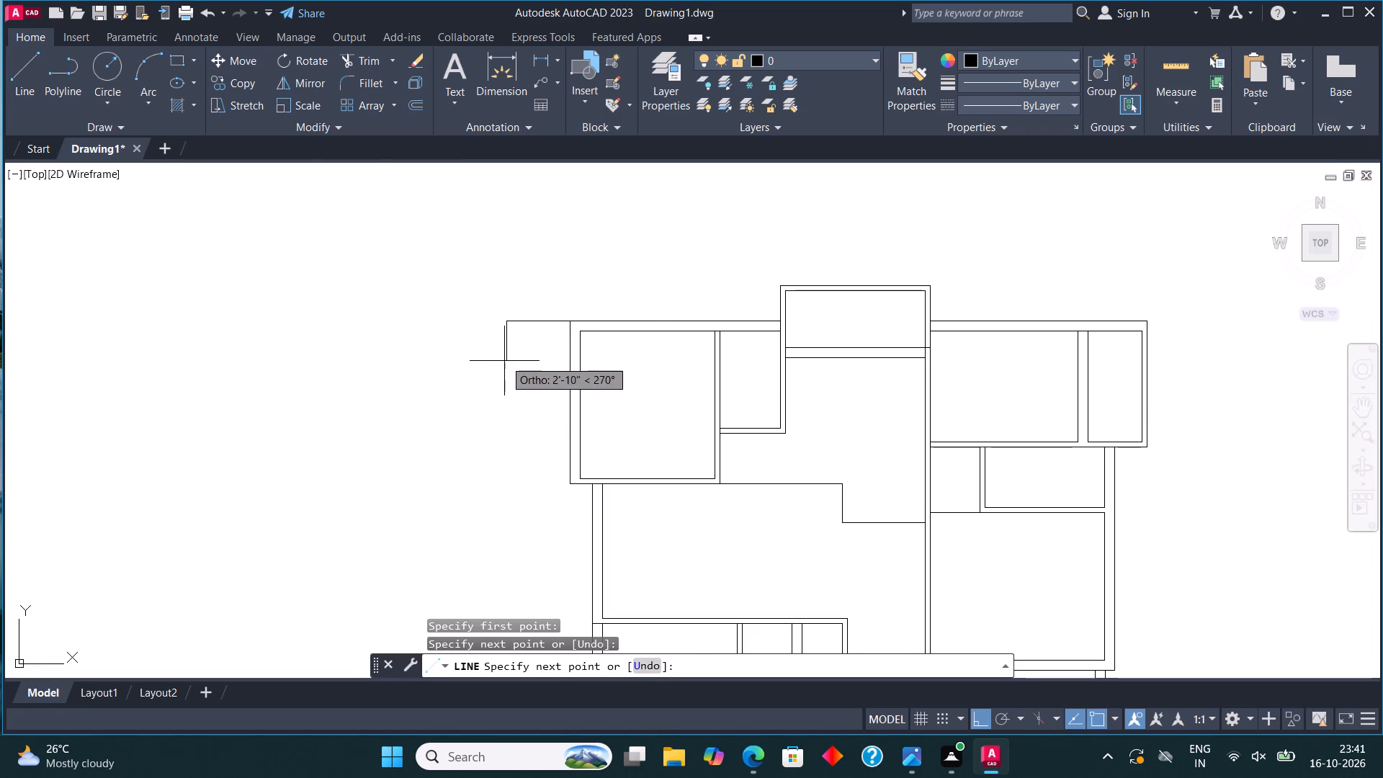
pyautogui.click(507, 389)
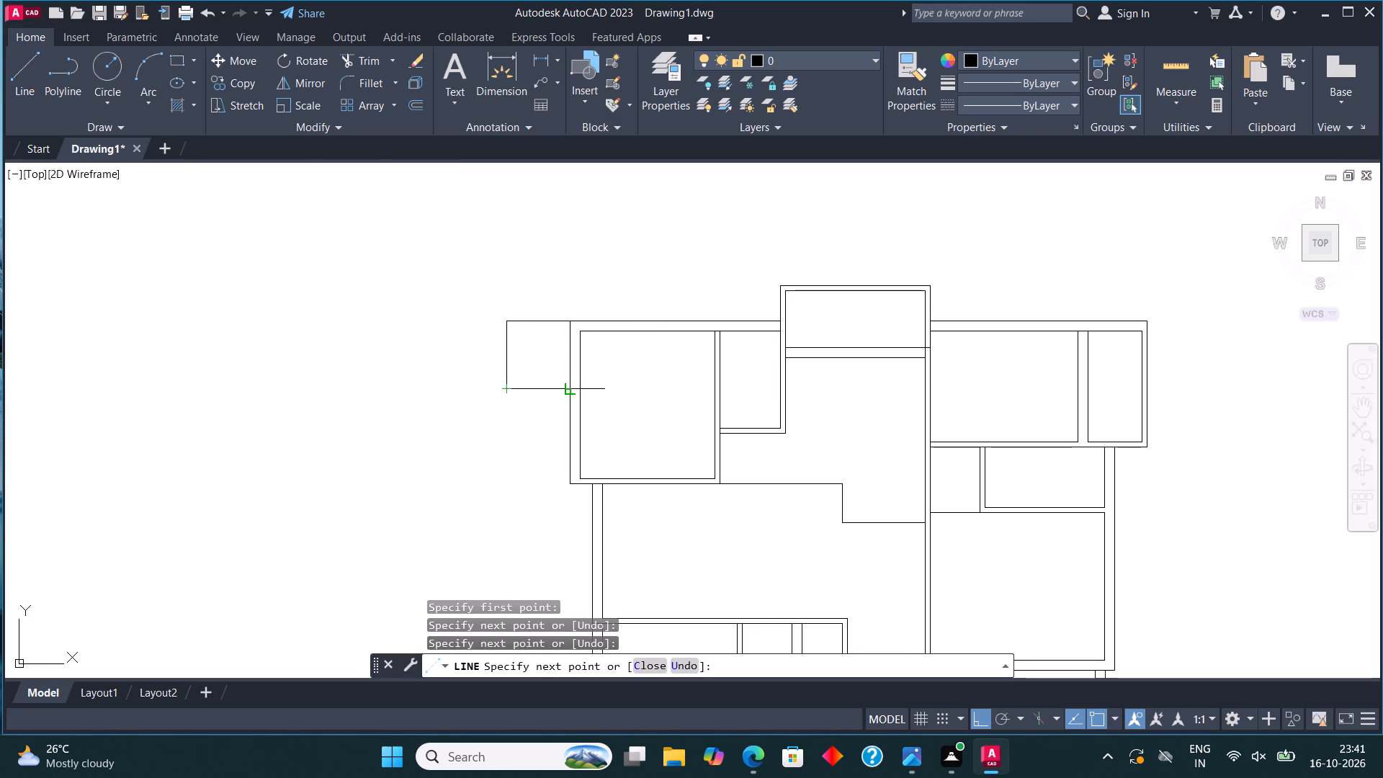
pyautogui.click(580, 394)
pyautogui.scroll(1, 576, 386)
pyautogui.press('Escape')
# Offset the top, left and bottom lines of the upper-left projection inward by 9".
pyautogui.click(519, 415)
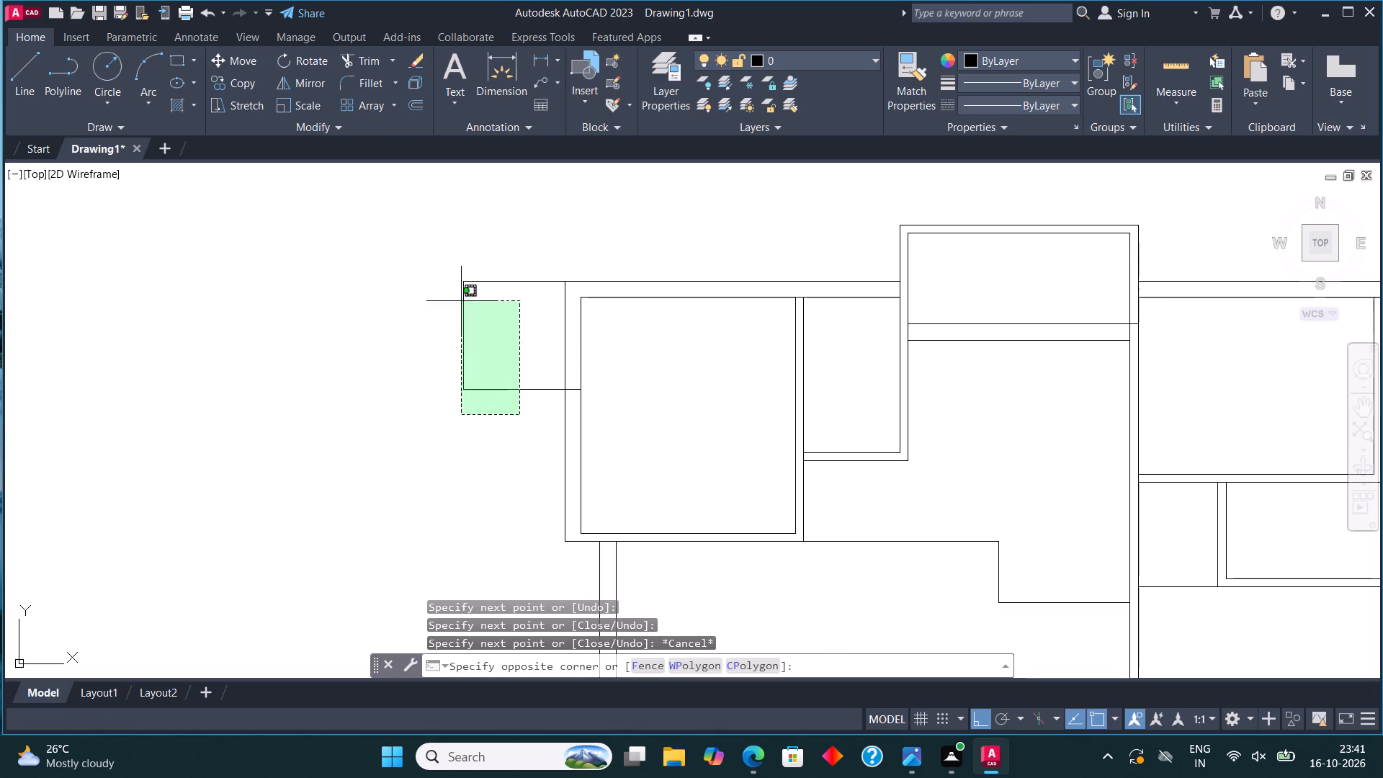
pyautogui.click(455, 292)
pyautogui.click(414, 99)
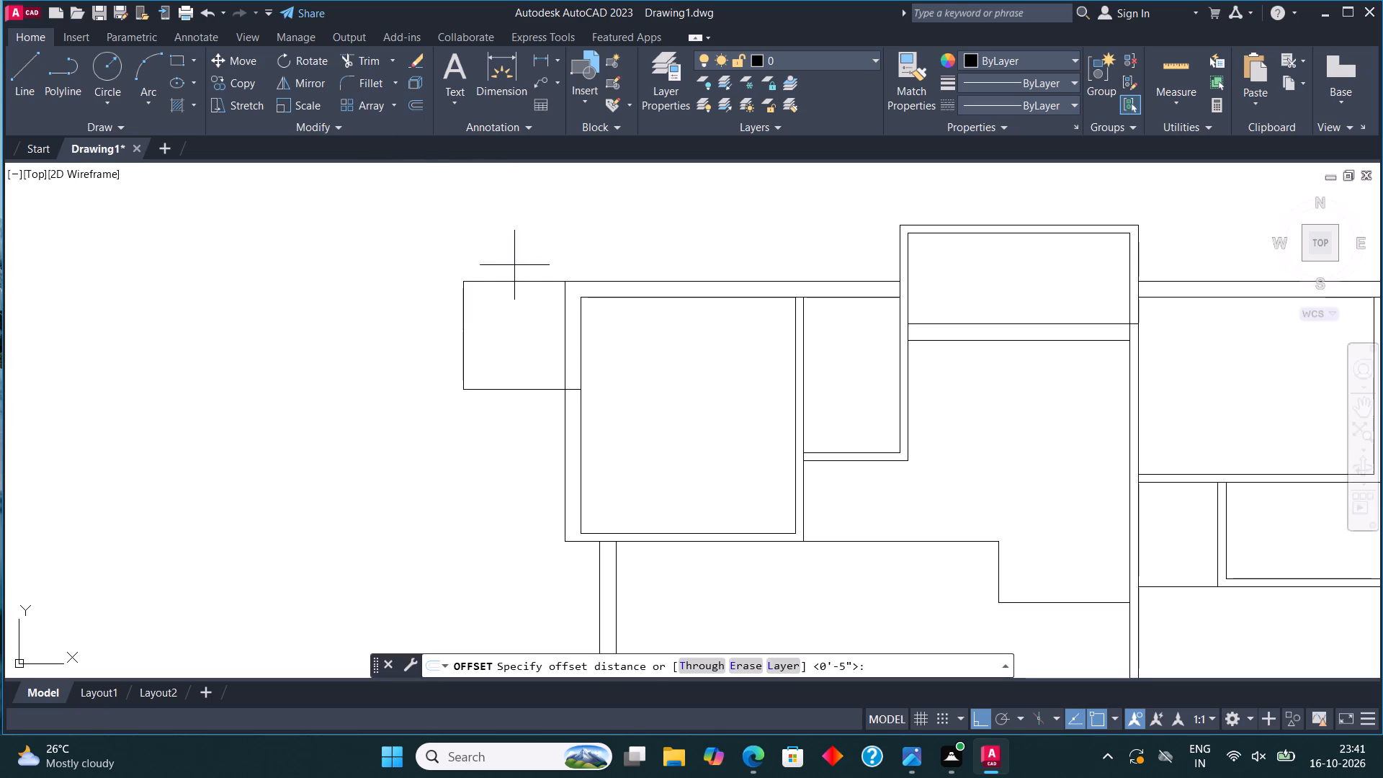
pyautogui.click(516, 284)
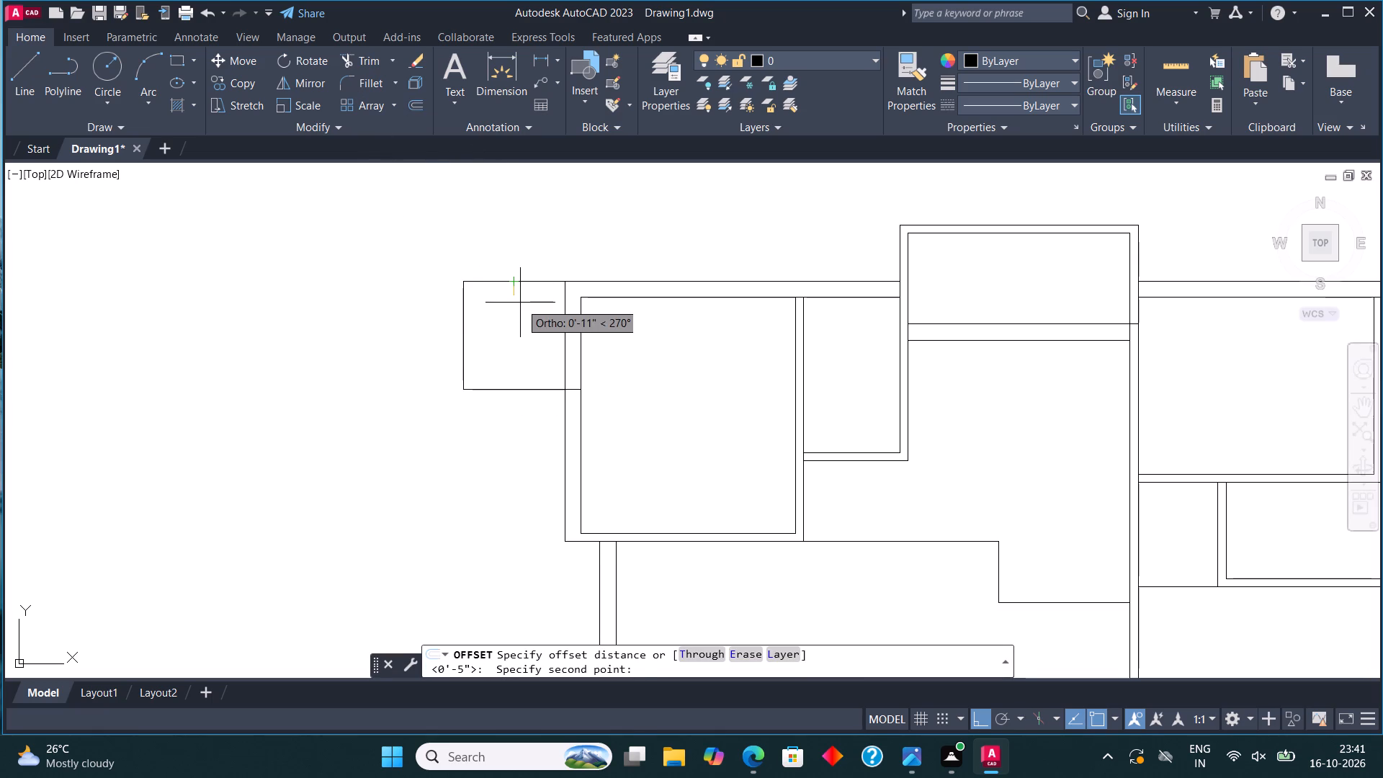
pyautogui.write('9"')
pyautogui.press('Return')
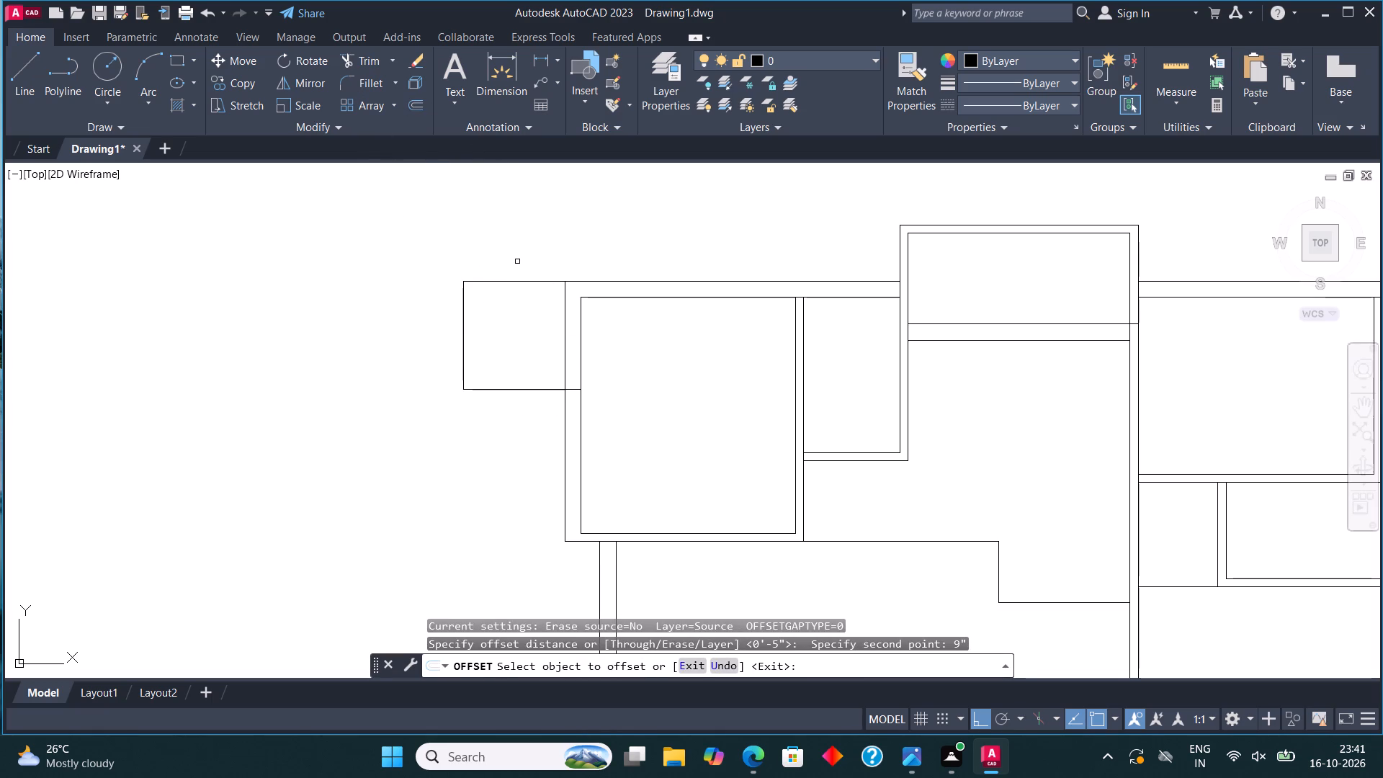
pyautogui.click(516, 281)
pyautogui.click(516, 322)
pyautogui.click(467, 310)
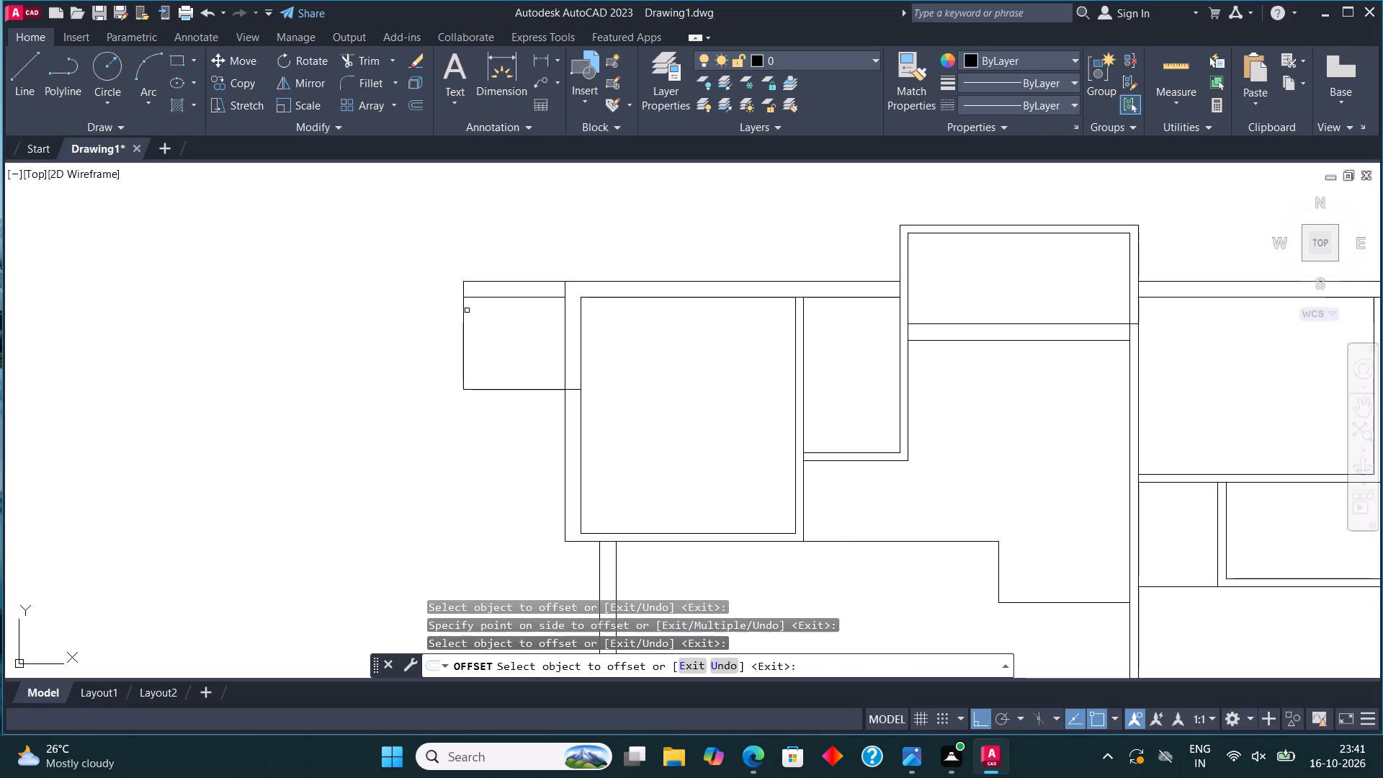
pyautogui.click(464, 307)
pyautogui.click(514, 319)
pyautogui.click(509, 391)
pyautogui.click(511, 359)
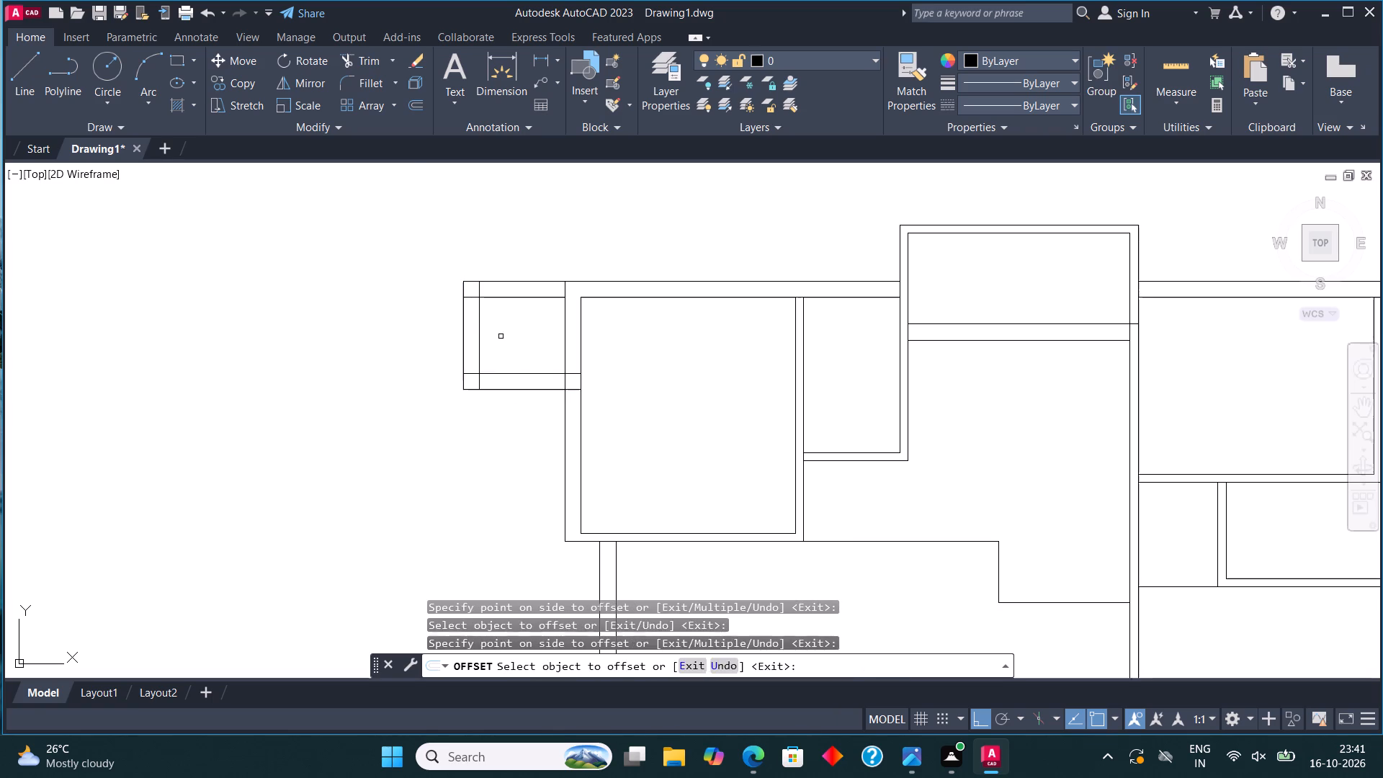
pyautogui.press('Escape')
# Fillet the upper-left projection's inner wall lines at both outer corners.
pyautogui.click(364, 76)
pyautogui.click(480, 316)
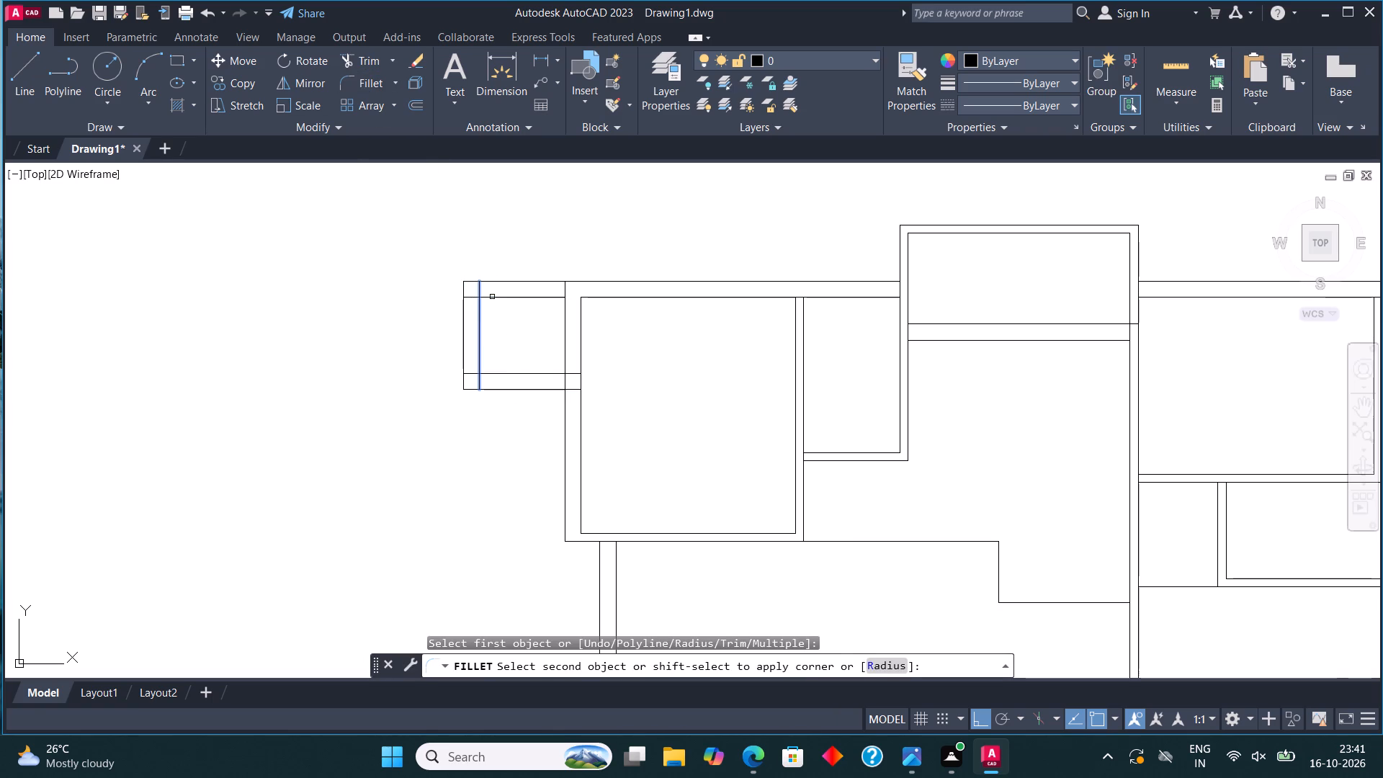
pyautogui.click(494, 299)
pyautogui.click(372, 74)
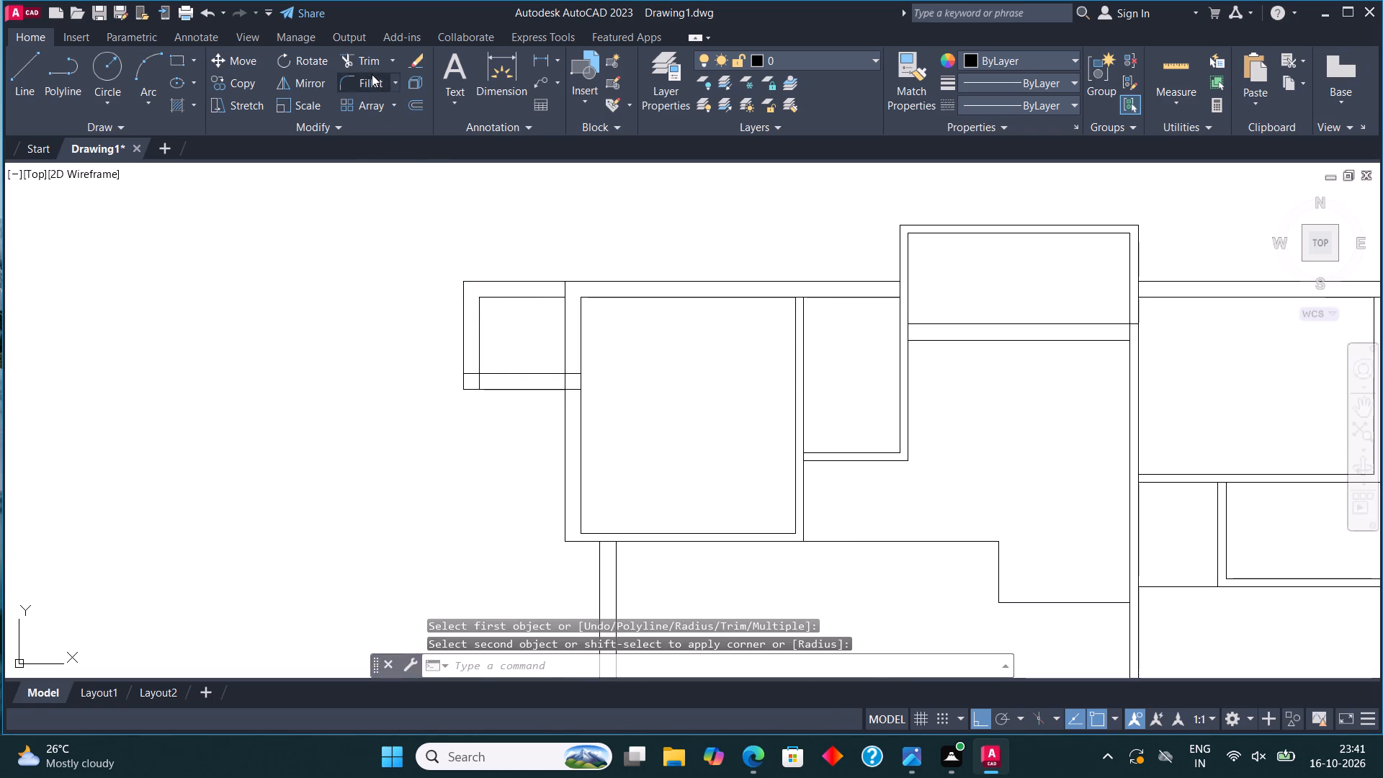
pyautogui.click(478, 335)
pyautogui.click(490, 372)
# Remove the top-left room's outer left wall face where the projection adjoins, trimming between the walls and deleting the leftover stub in the top wall.
pyautogui.click(358, 58)
pyautogui.click(565, 331)
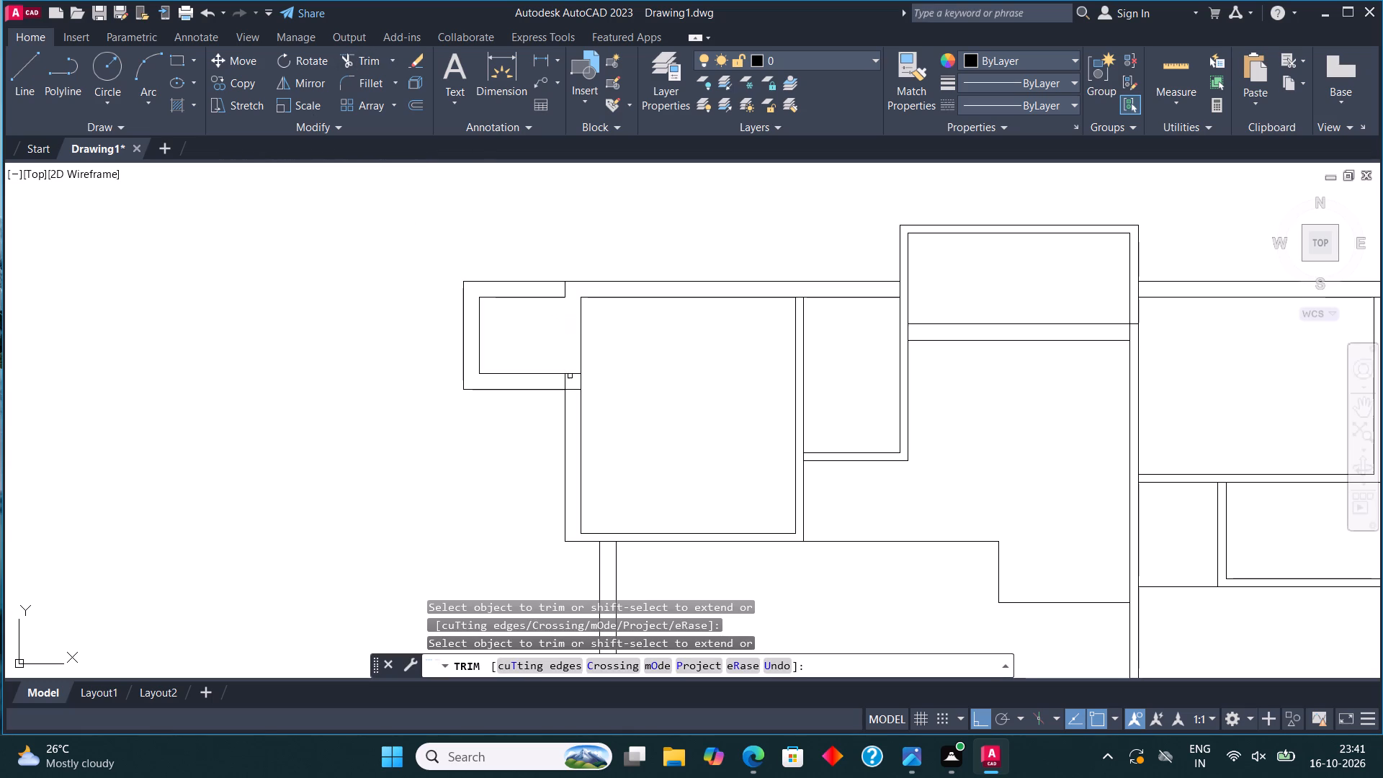
pyautogui.click(564, 381)
pyautogui.scroll(2, 586, 288)
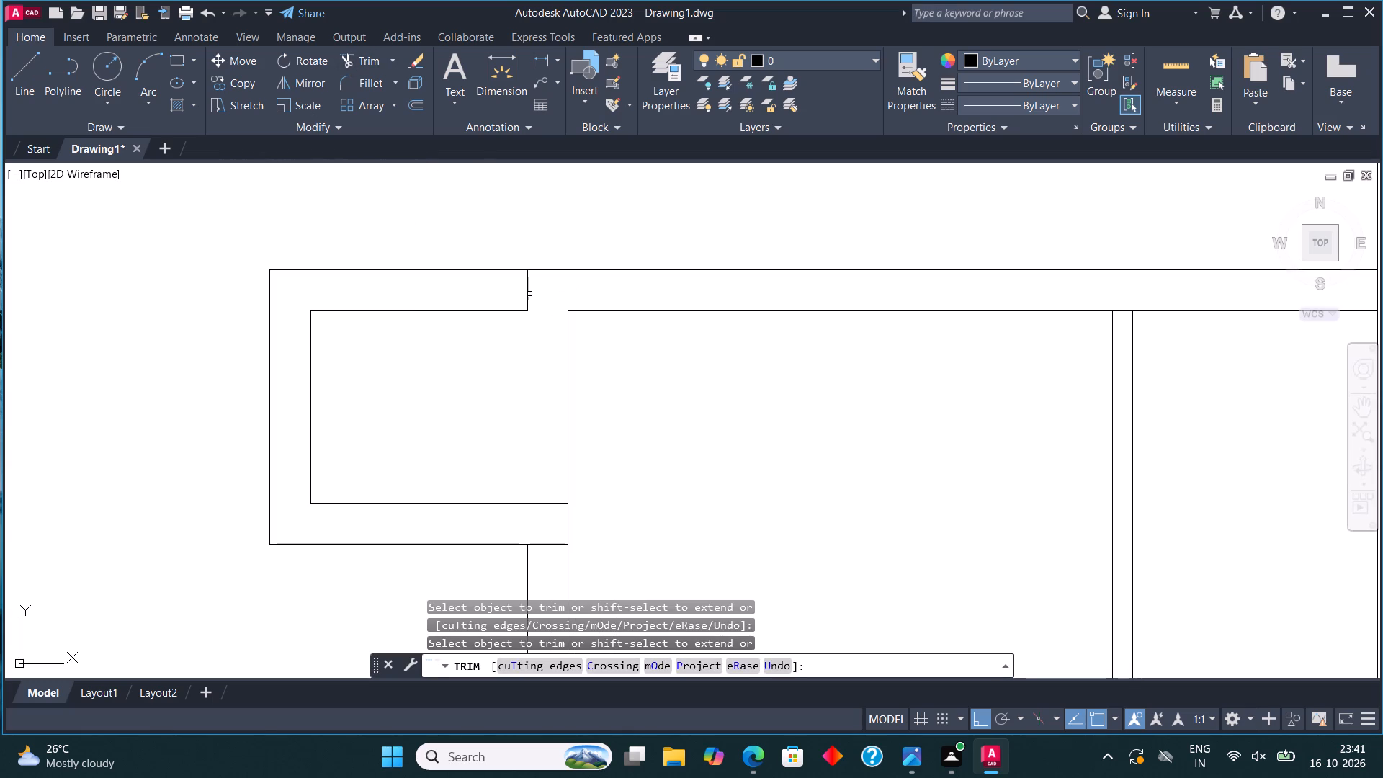
pyautogui.press('Escape')
pyautogui.click(524, 292)
pyautogui.press('Delete')
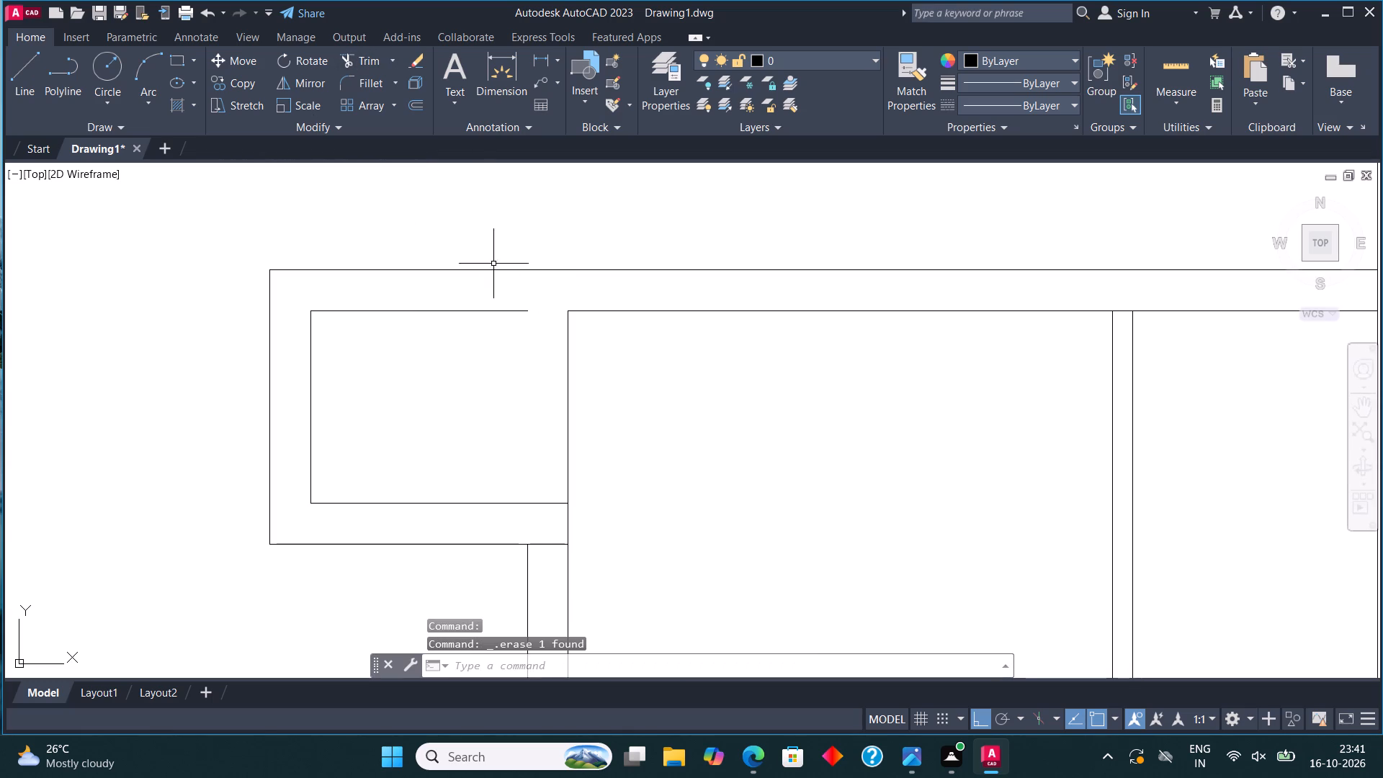
# Draw lines from the top-left room's inner top-left corner to the top wall's outer face and across to the projection's inner top line.
pyautogui.click(24, 72)
pyautogui.click(566, 310)
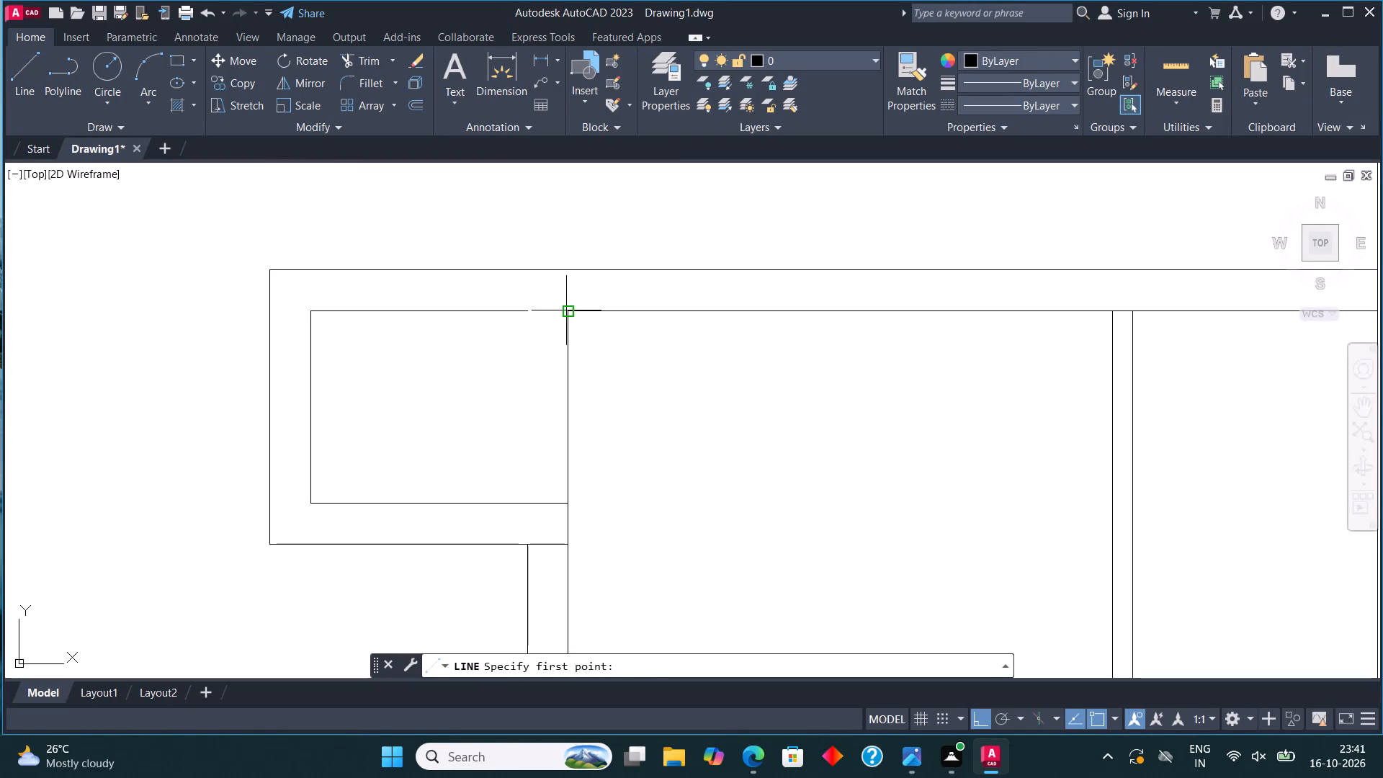
pyautogui.click(568, 272)
pyautogui.click(566, 315)
pyautogui.click(524, 314)
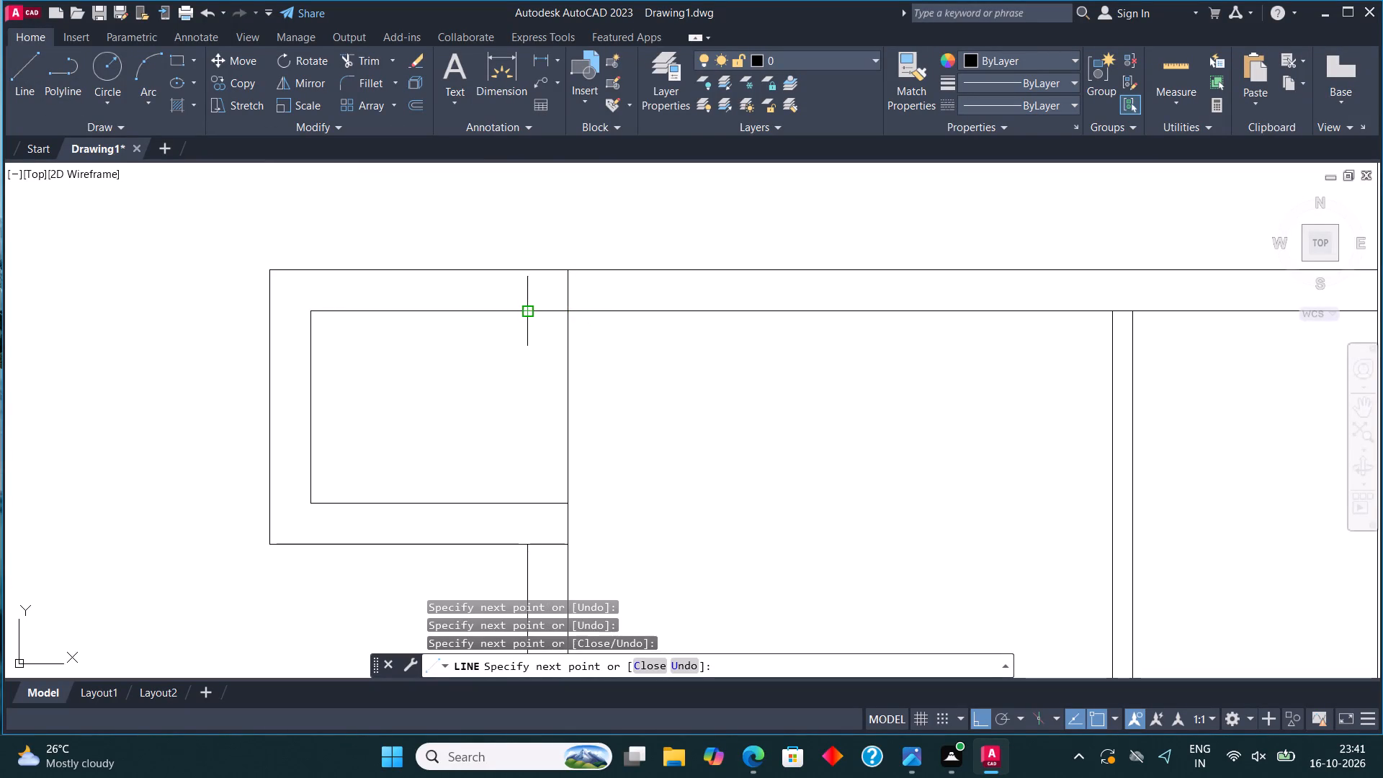
pyautogui.scroll(-3, 595, 277)
pyautogui.press('Escape')
# Draw a three-sided projection about 6' deep beyond the hall's left wall, from its bottom wall line up to the top-left room's inner bottom-left corner.
pyautogui.scroll(-2, 596, 278)
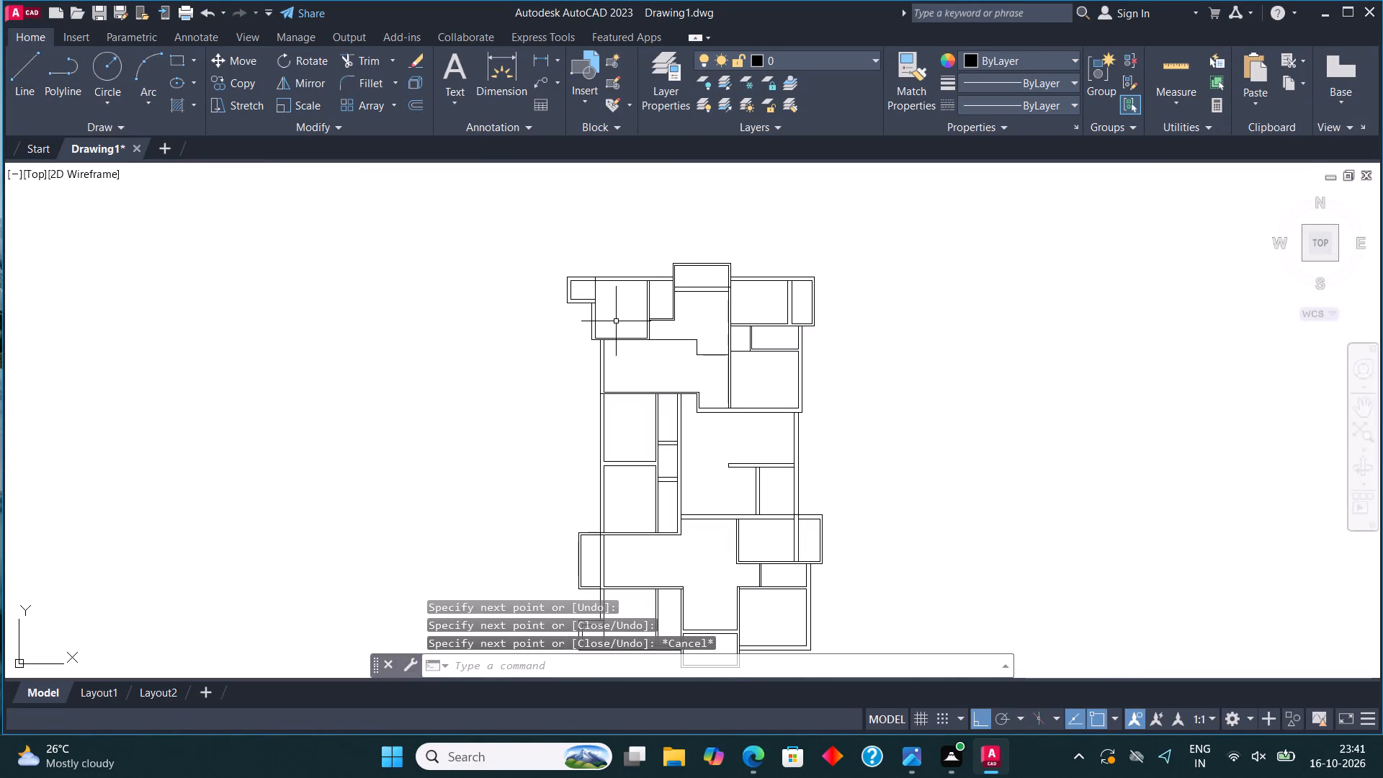
pyautogui.moveTo(619, 365); pyautogui.dragTo(644, 359, button='middle')
pyautogui.scroll(1, 643, 359)
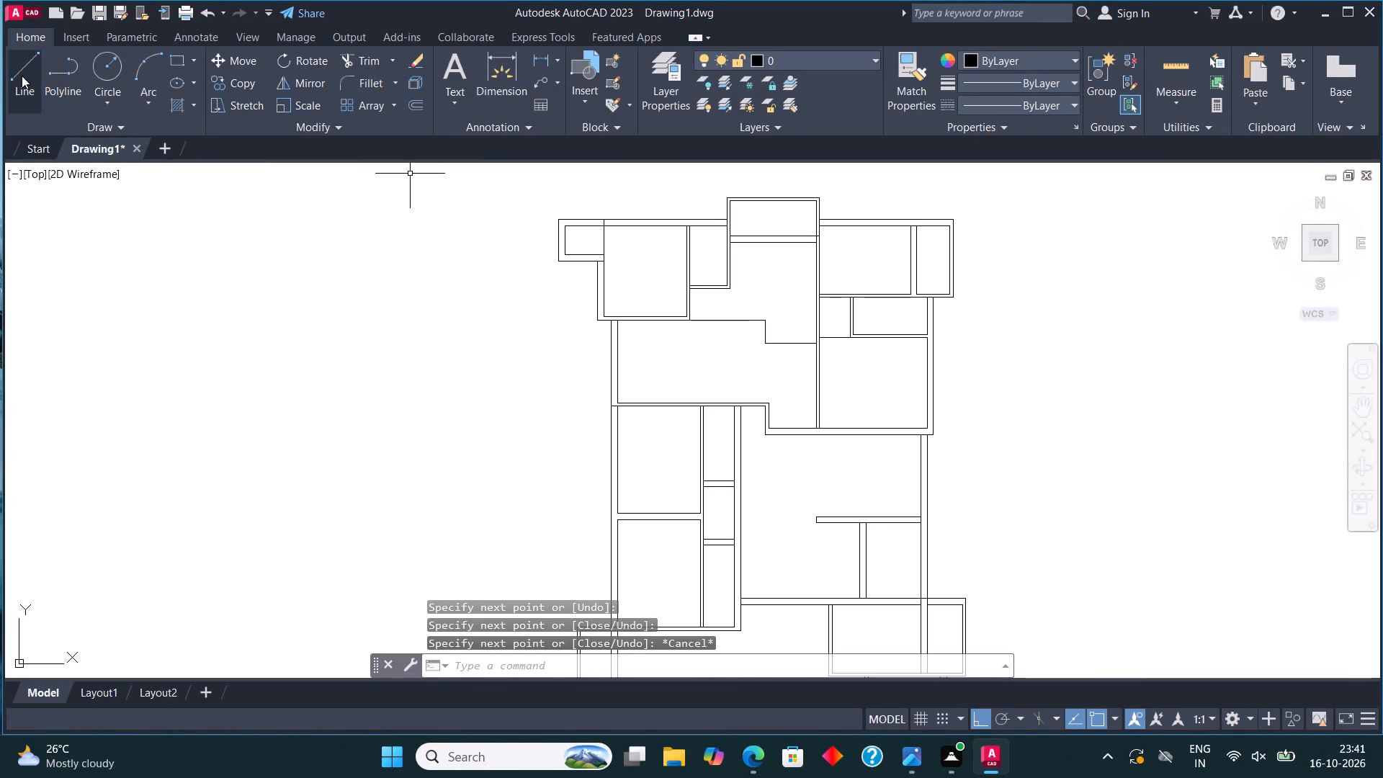
pyautogui.click(22, 76)
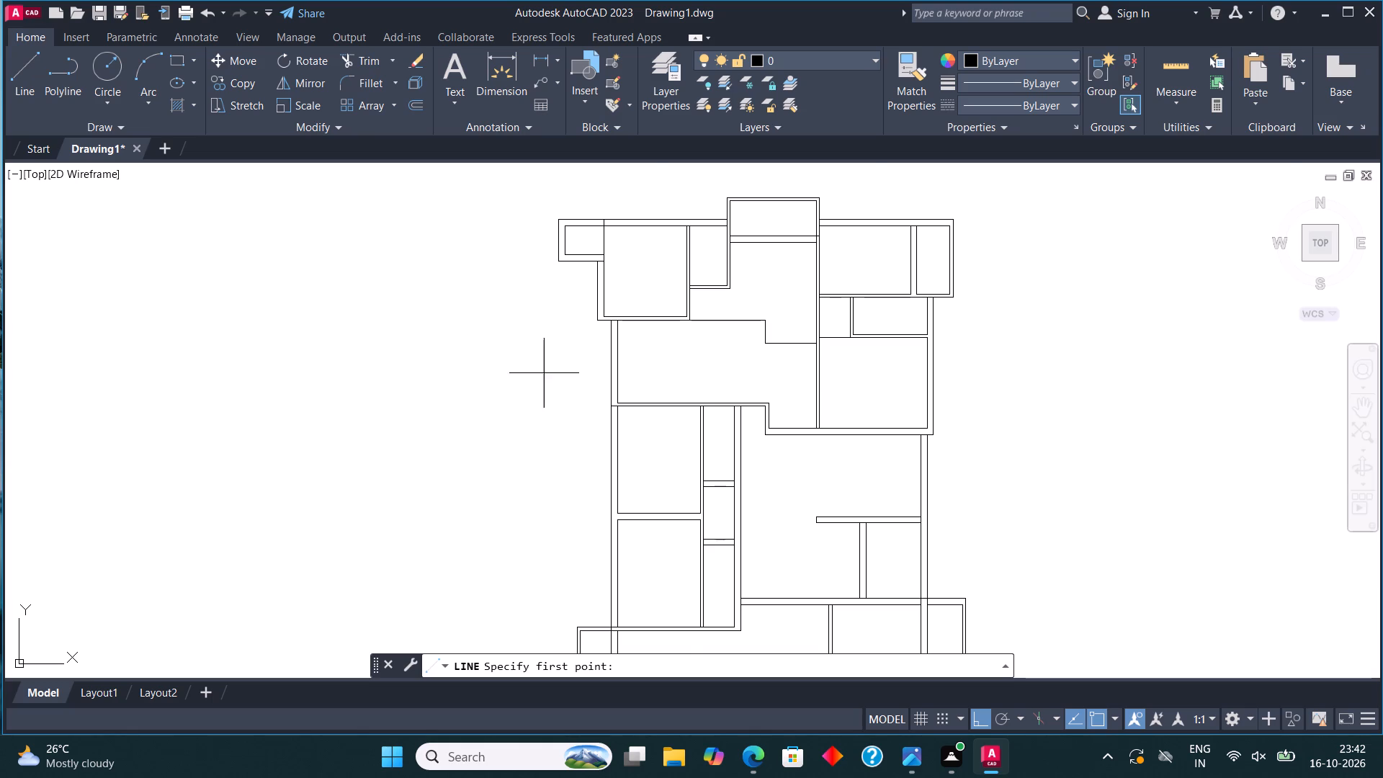
pyautogui.scroll(2, 566, 392)
pyautogui.click(674, 421)
pyautogui.scroll(-1, 569, 419)
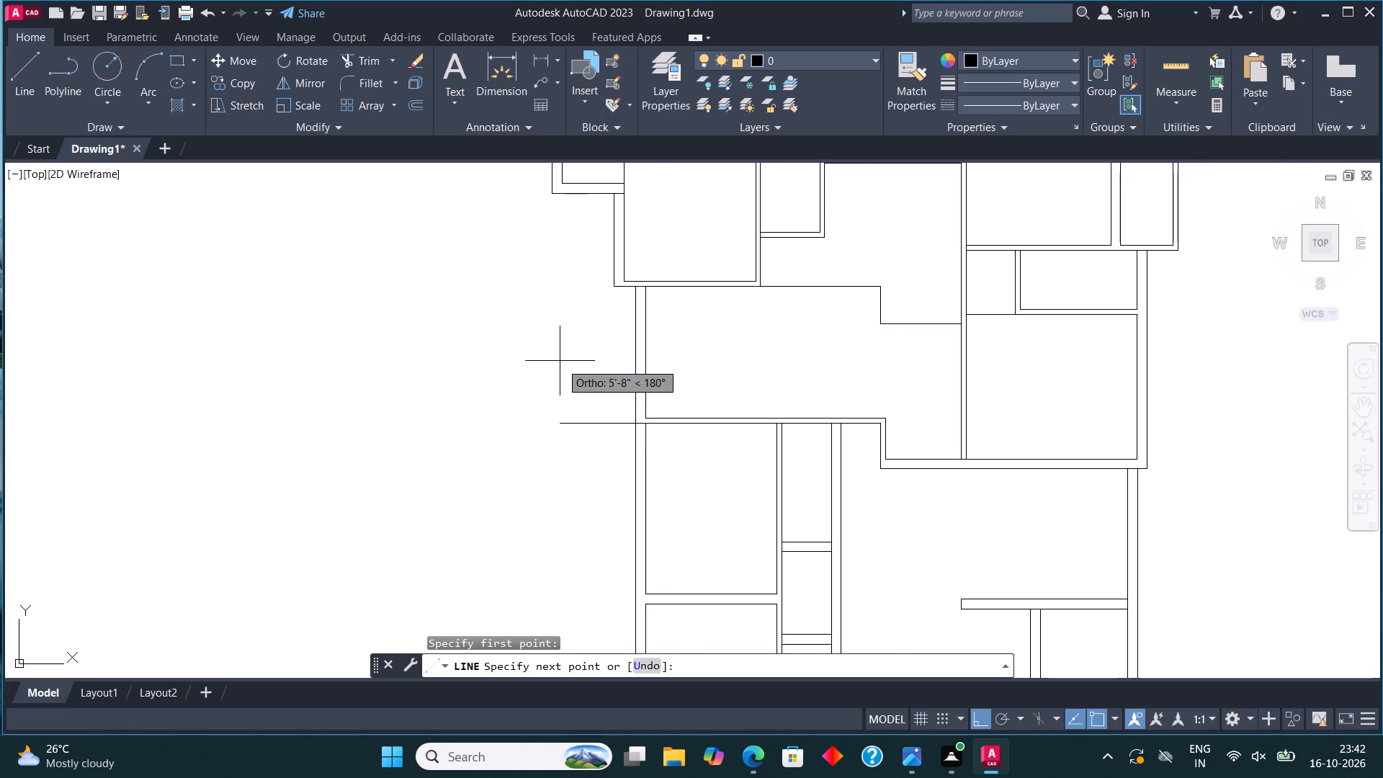
pyautogui.click(554, 357)
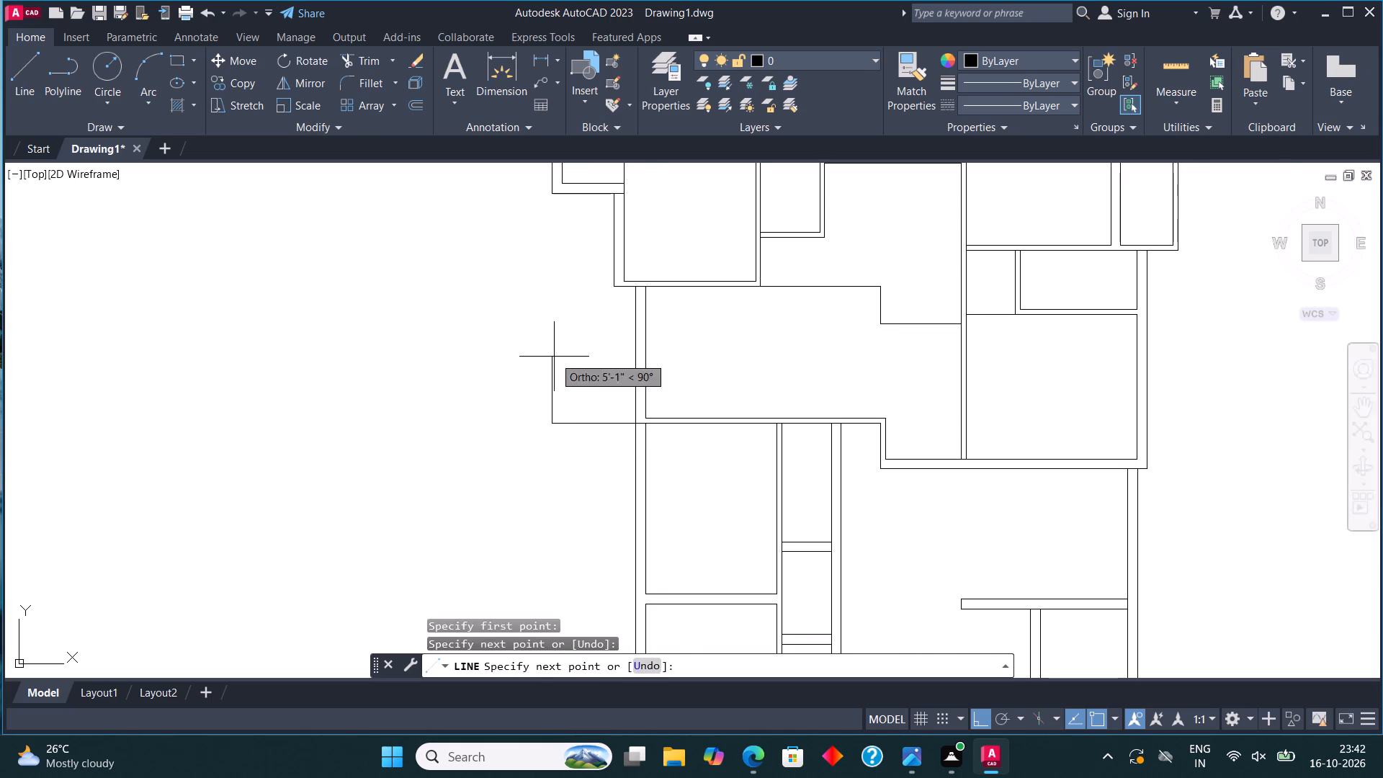
pyautogui.scroll(-1, 553, 197)
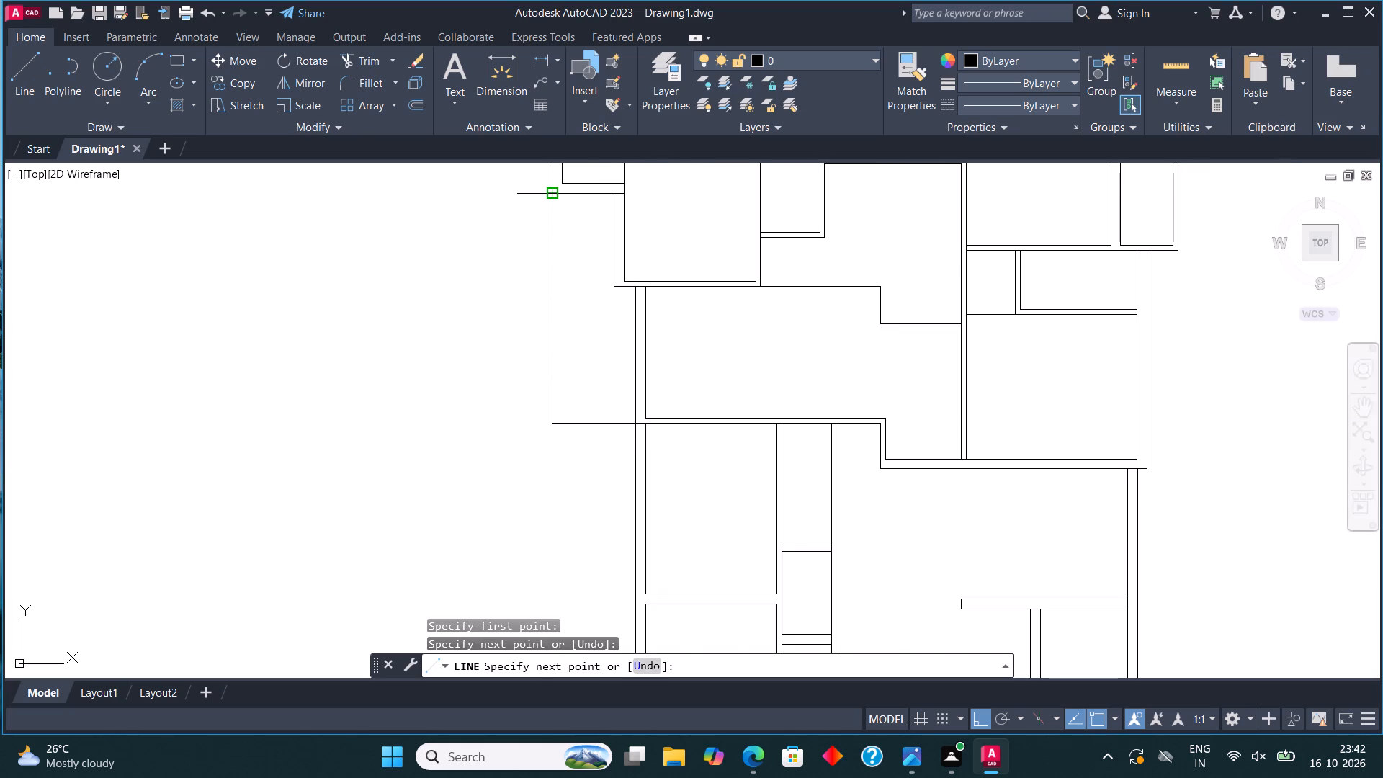
pyautogui.scroll(-1, 553, 197)
pyautogui.moveTo(562, 220); pyautogui.dragTo(560, 263, button='middle')
pyautogui.scroll(2, 556, 277)
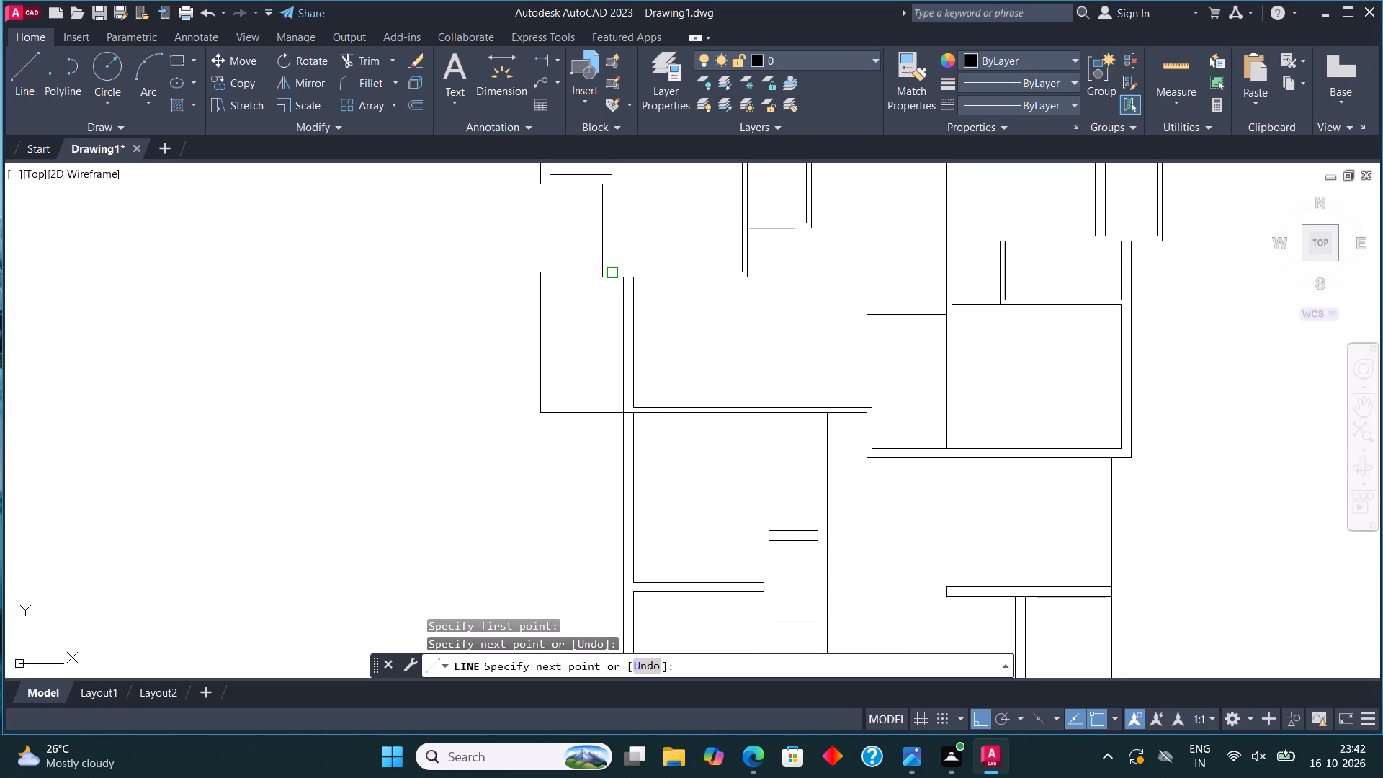
pyautogui.click(554, 270)
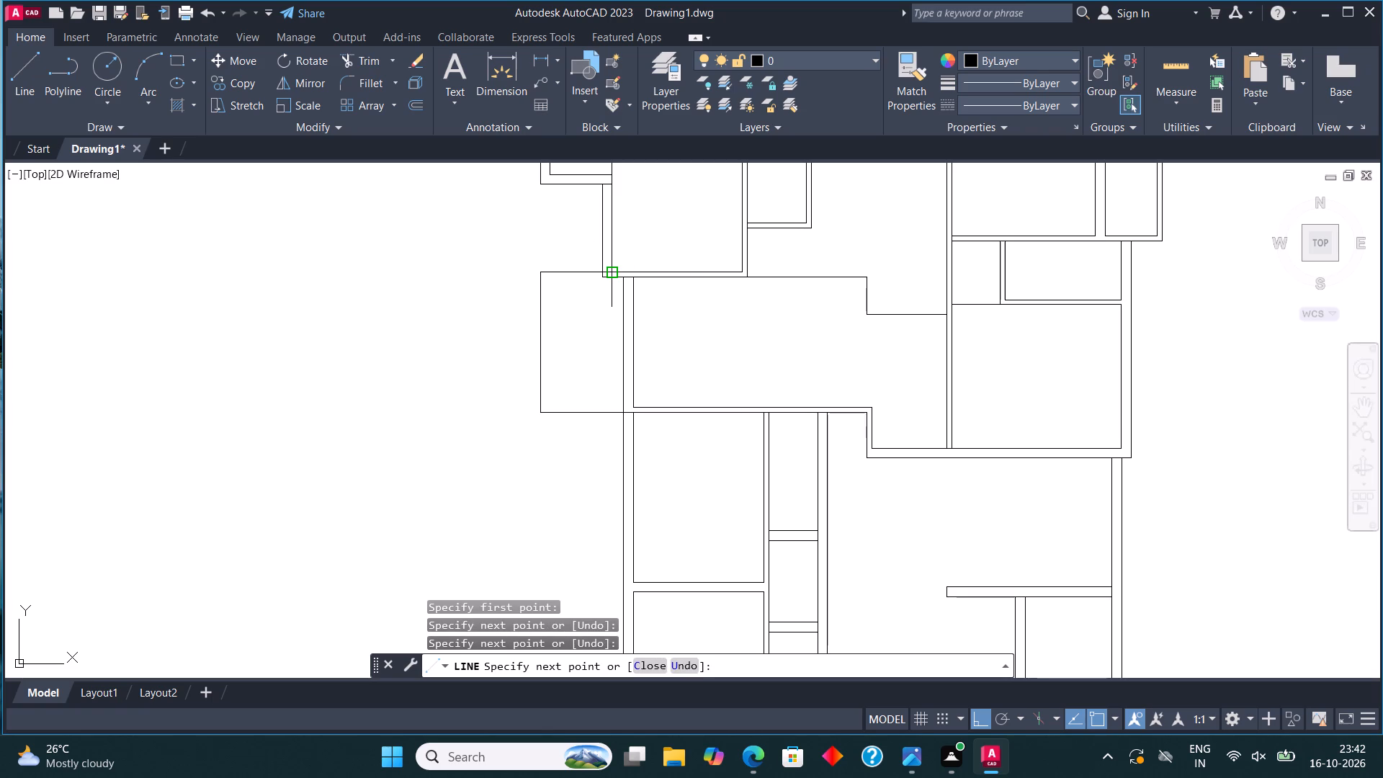
pyautogui.click(614, 273)
pyautogui.scroll(3, 614, 273)
pyautogui.press('Escape')
# Offset the left, top and bottom lines of the hall's left projection inward by 4.5".
pyautogui.scroll(-5, 610, 263)
pyautogui.scroll(2, 607, 326)
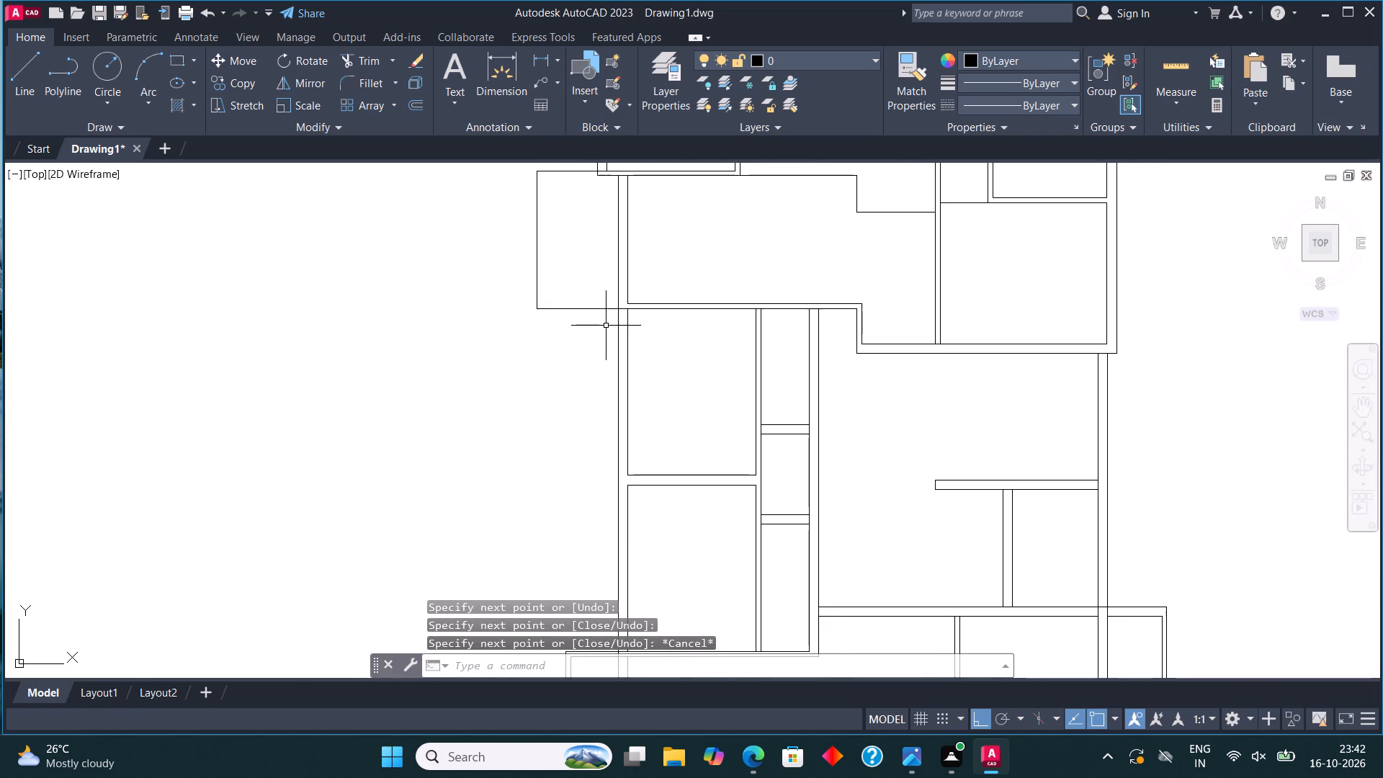
pyautogui.moveTo(578, 285); pyautogui.dragTo(582, 358, button='middle')
pyautogui.scroll(1, 582, 358)
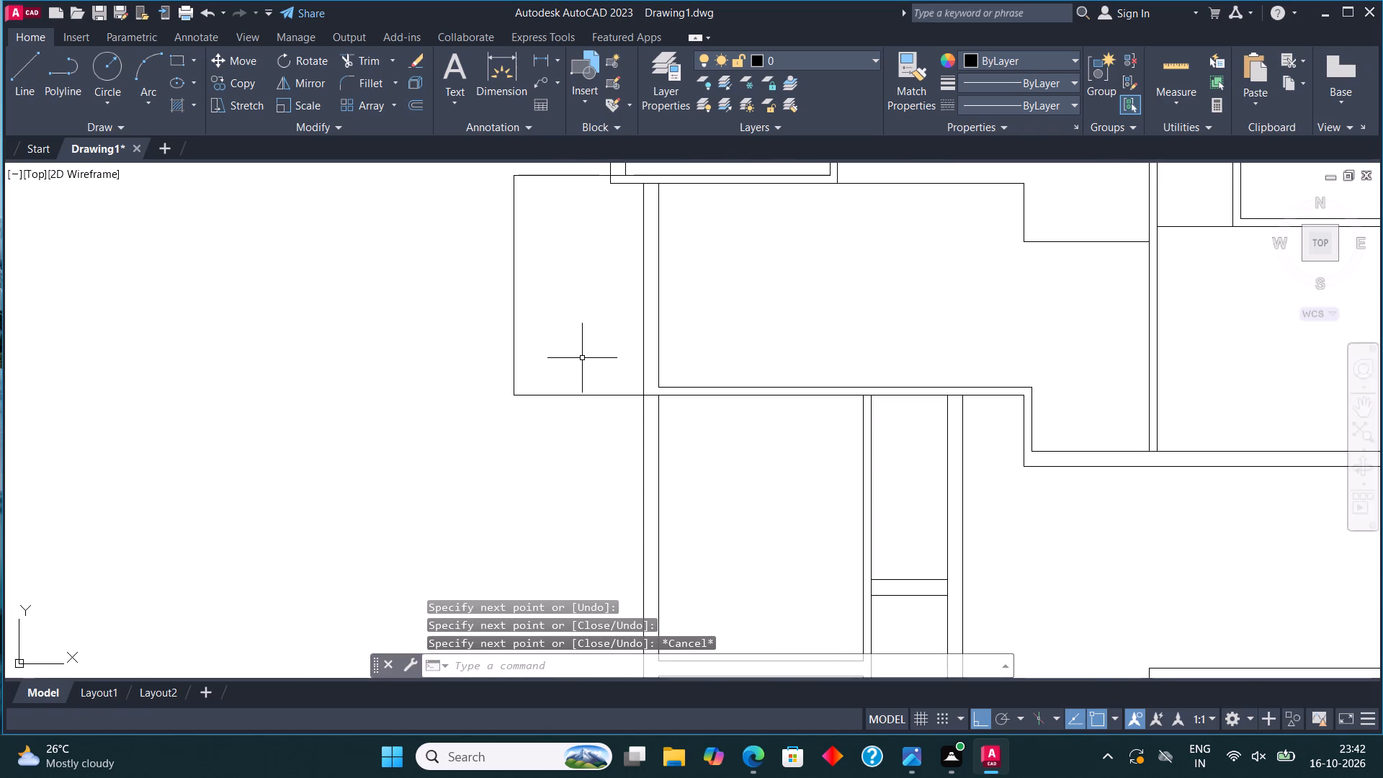
pyautogui.click(545, 411)
pyautogui.click(494, 178)
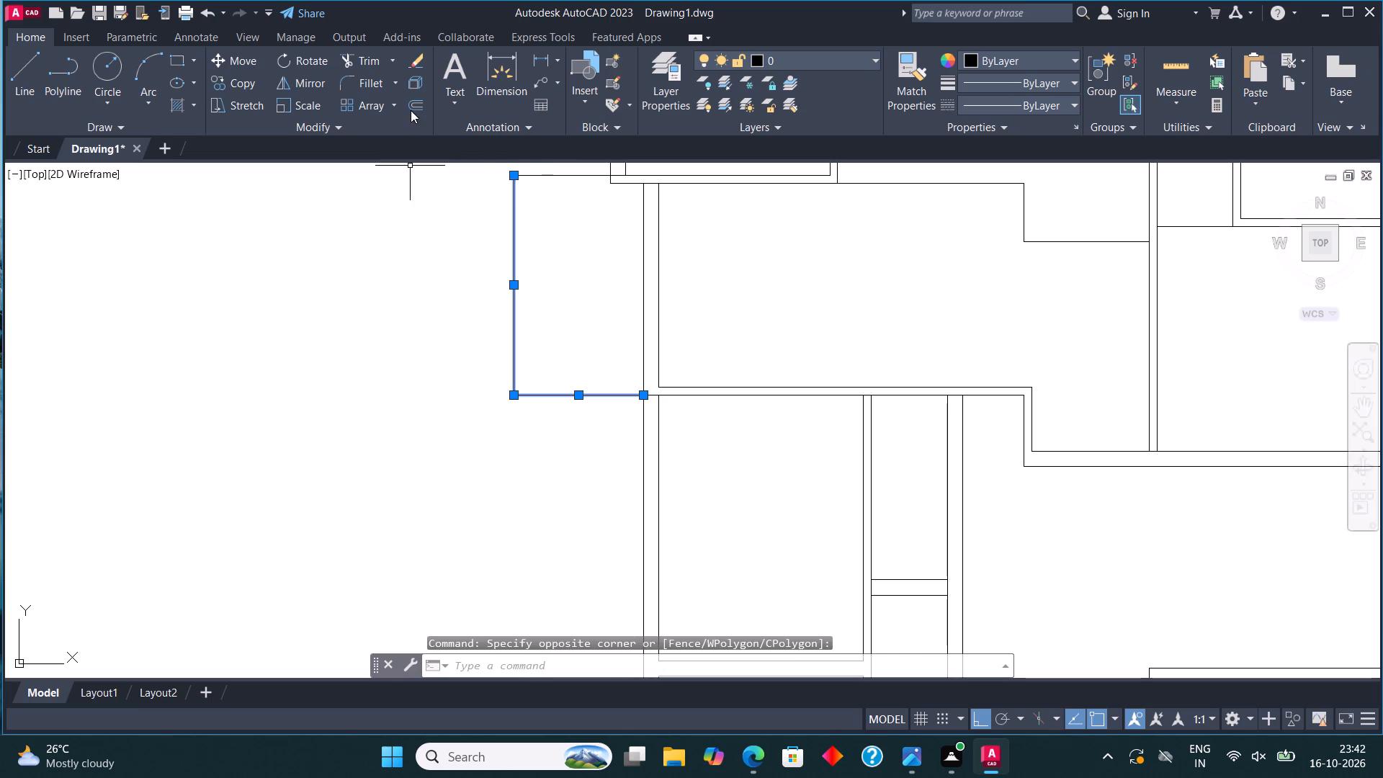
pyautogui.click(413, 105)
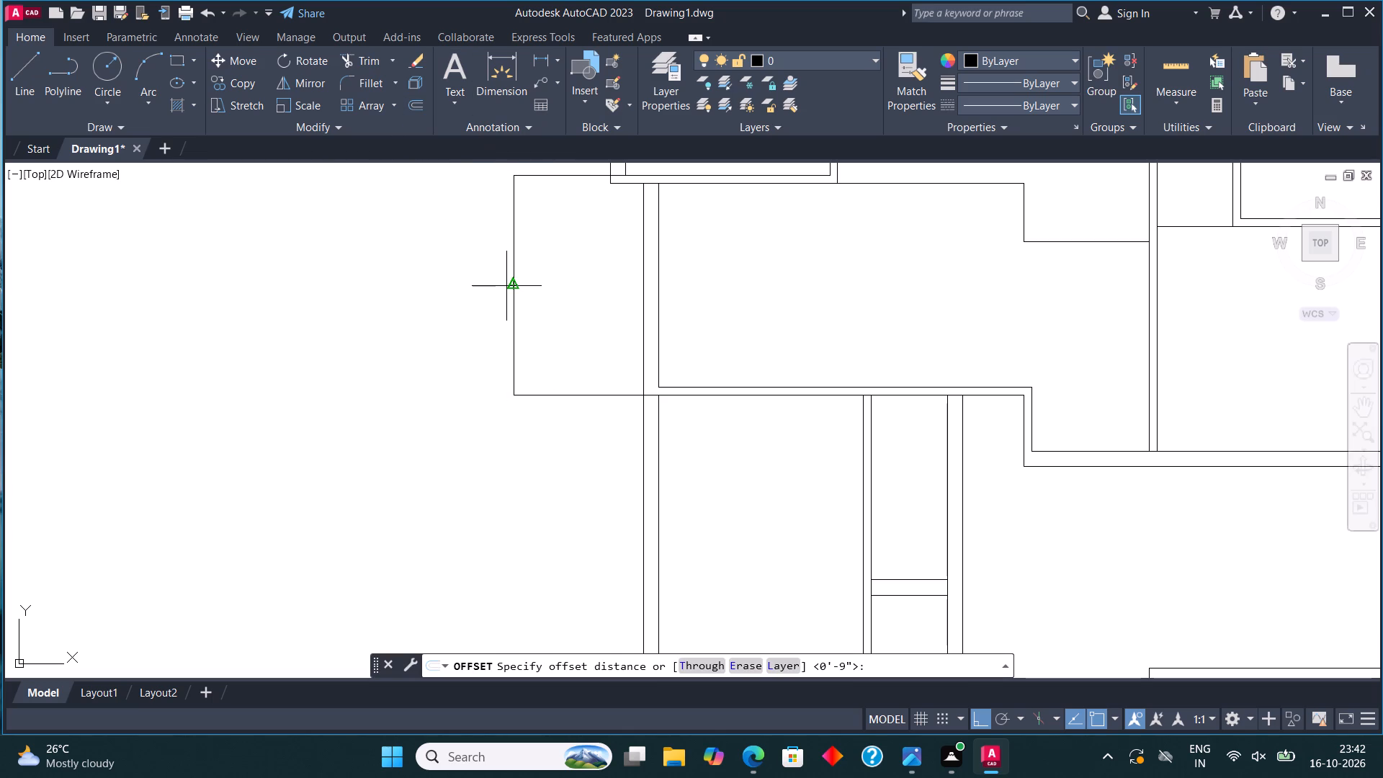
pyautogui.click(506, 286)
pyautogui.press('4')
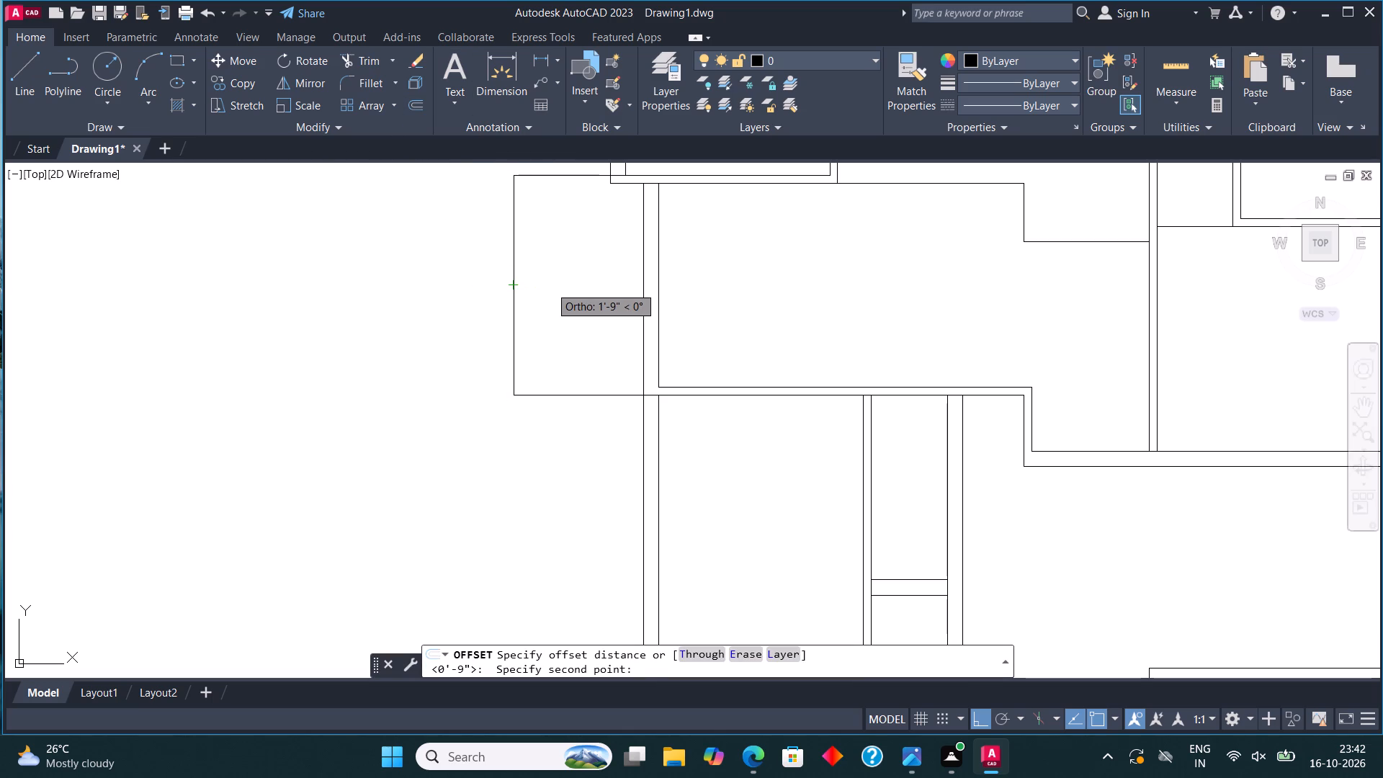
pyautogui.write('.5"')
pyautogui.press('Return')
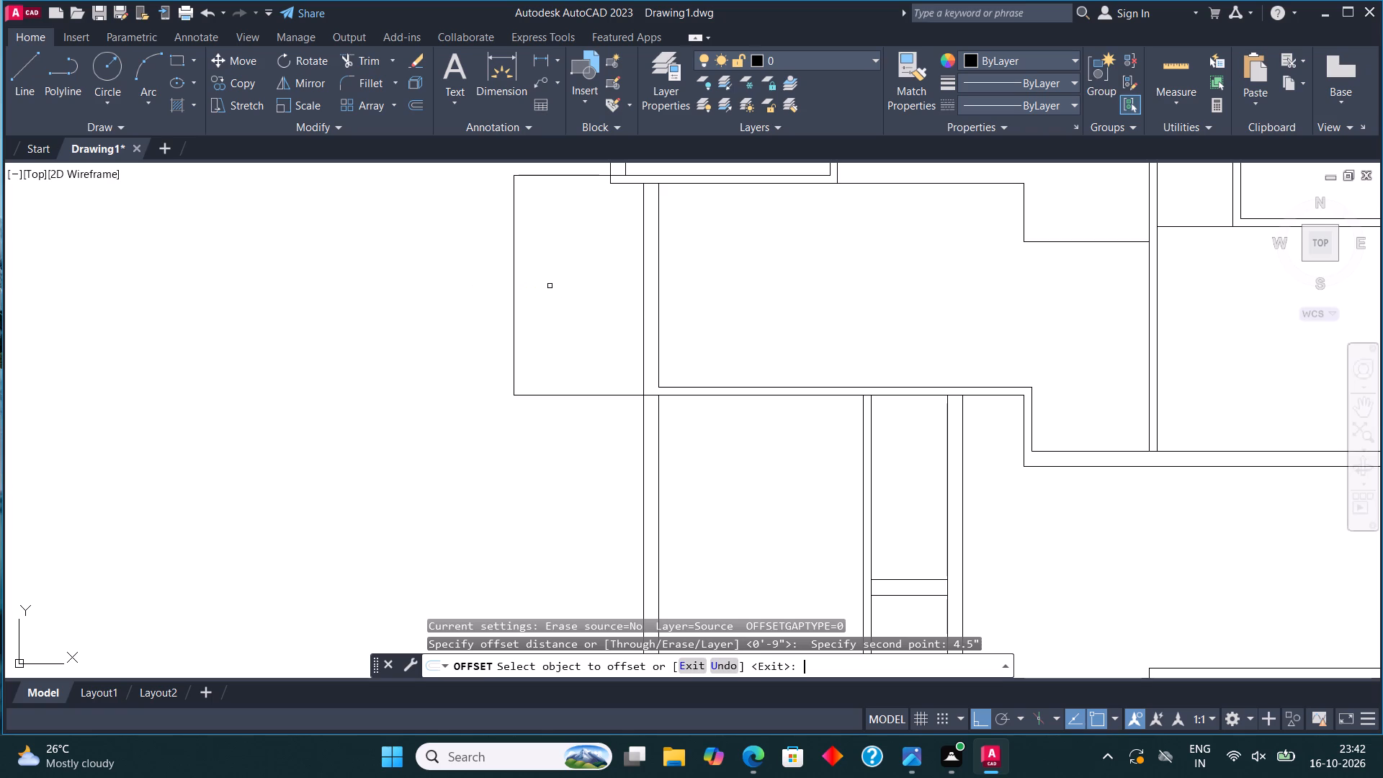
pyautogui.click(515, 267)
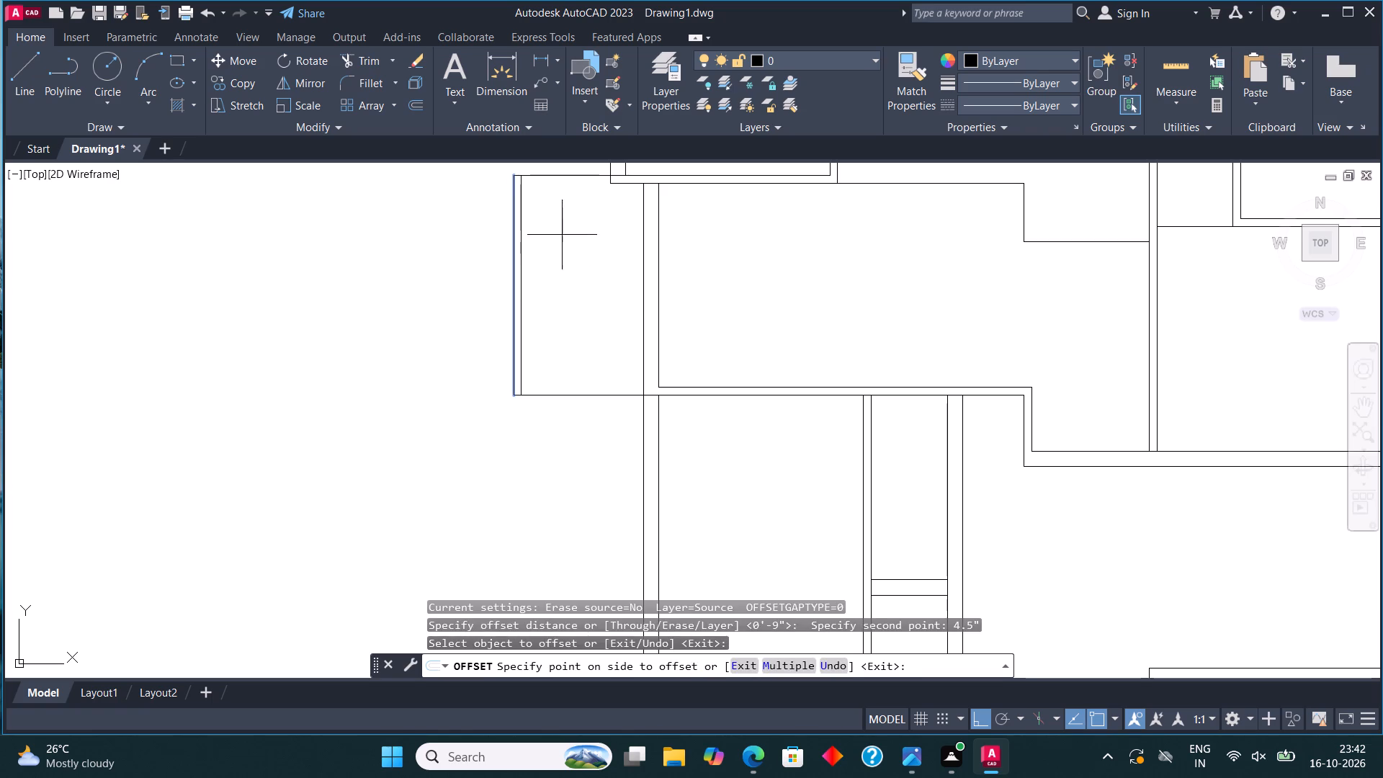
pyautogui.click(562, 233)
pyautogui.click(569, 171)
pyautogui.click(572, 177)
pyautogui.click(576, 223)
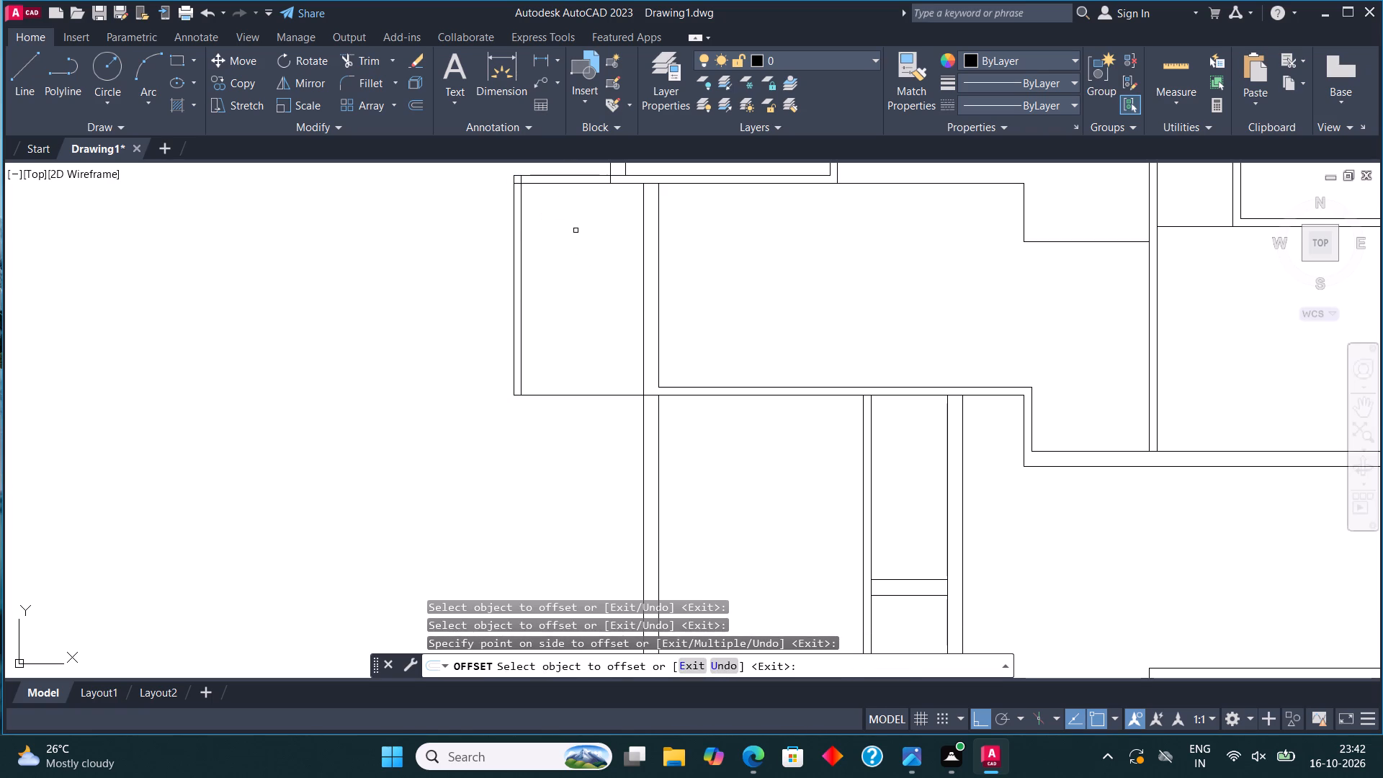
pyautogui.click(572, 395)
pyautogui.click(572, 357)
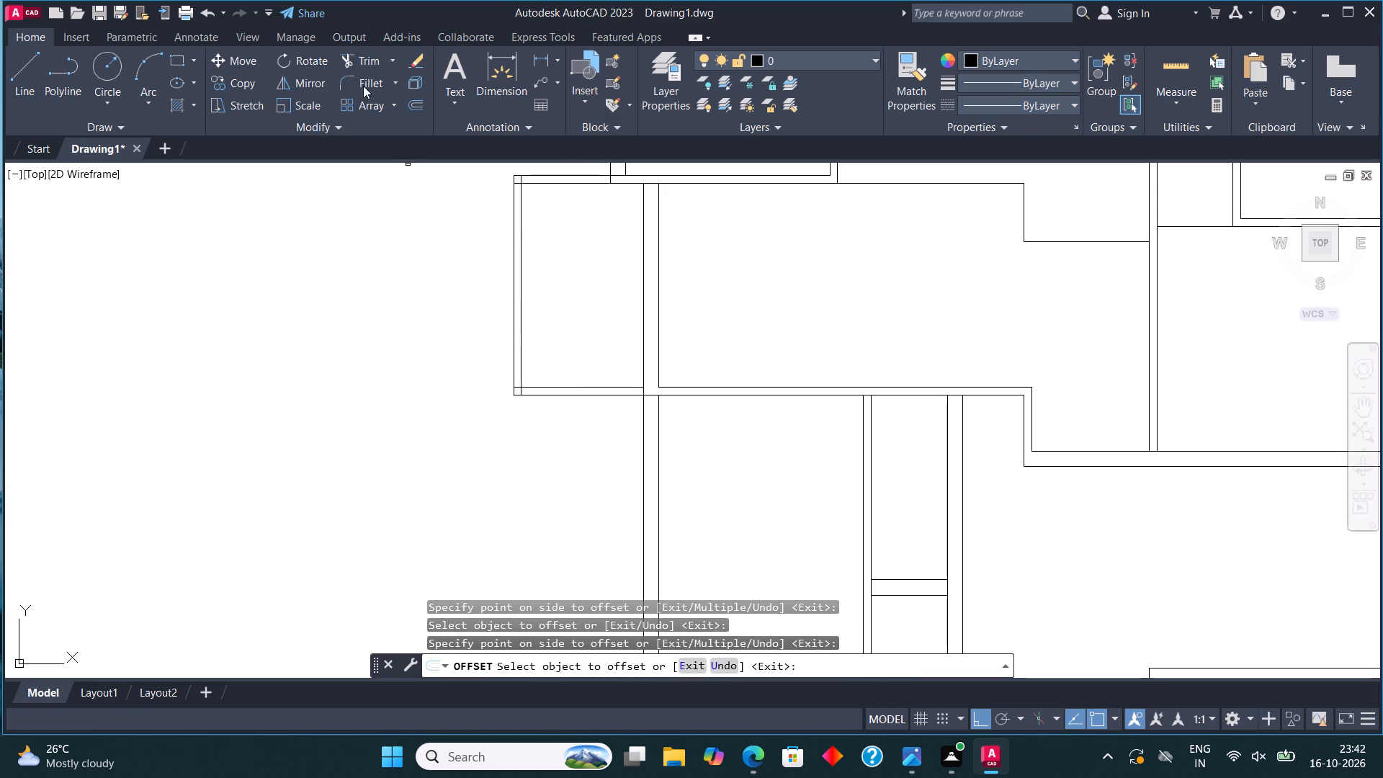
# Fillet the hall's left projection's inner wall lines at both outer corners.
pyautogui.click(361, 76)
pyautogui.click(519, 347)
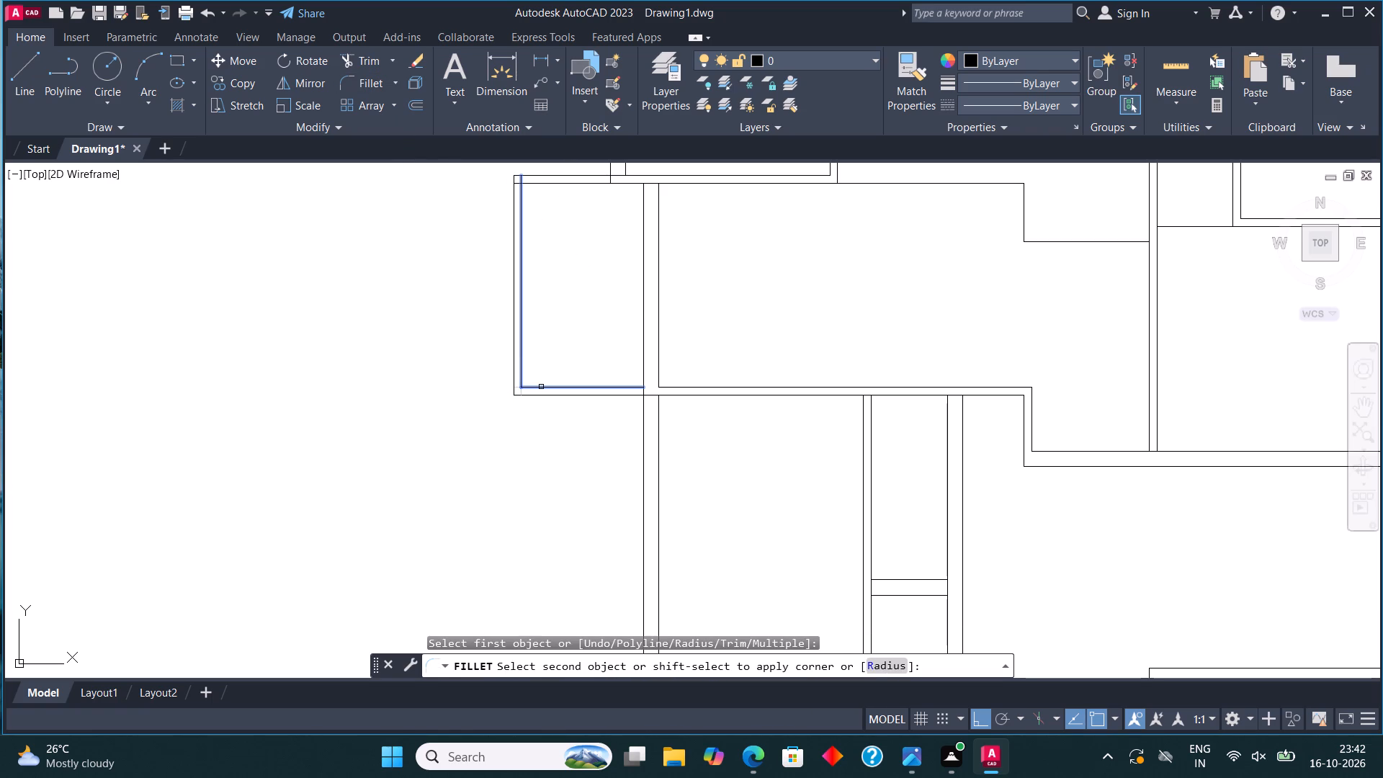
pyautogui.click(542, 387)
pyautogui.click(375, 83)
pyautogui.click(549, 182)
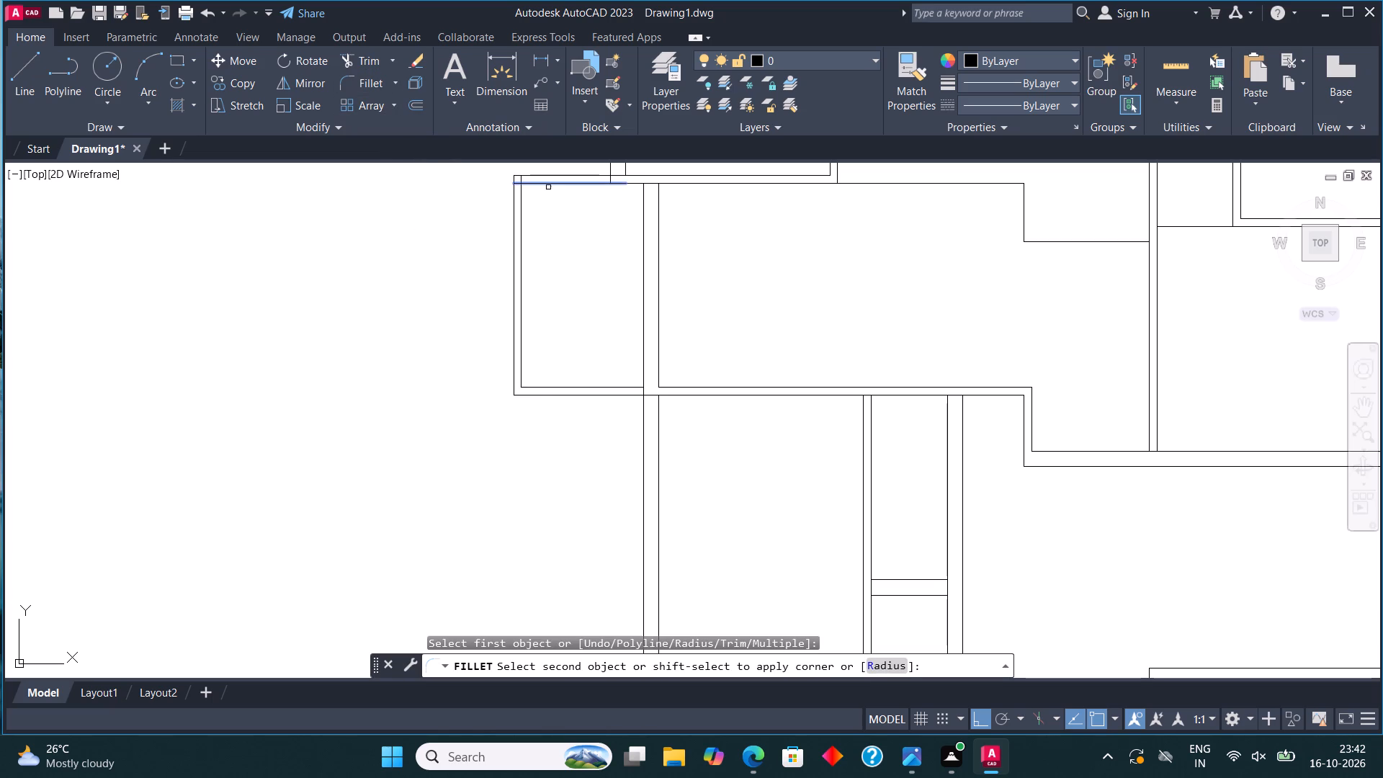
pyautogui.click(520, 212)
# Trim the stub of the top-left room's outer left wall line crossing the projection's top wall.
pyautogui.scroll(-3, 535, 241)
pyautogui.scroll(4, 571, 221)
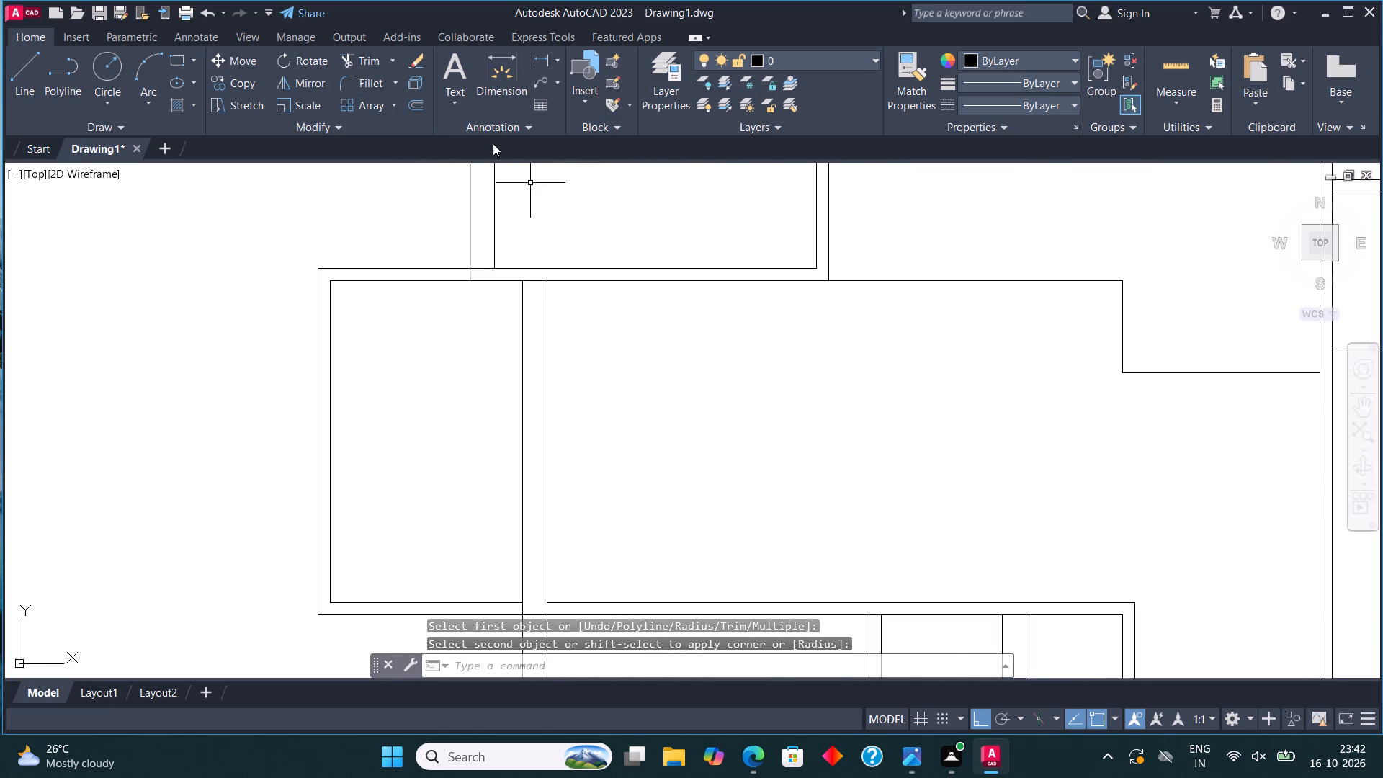
pyautogui.click(367, 56)
pyautogui.click(470, 276)
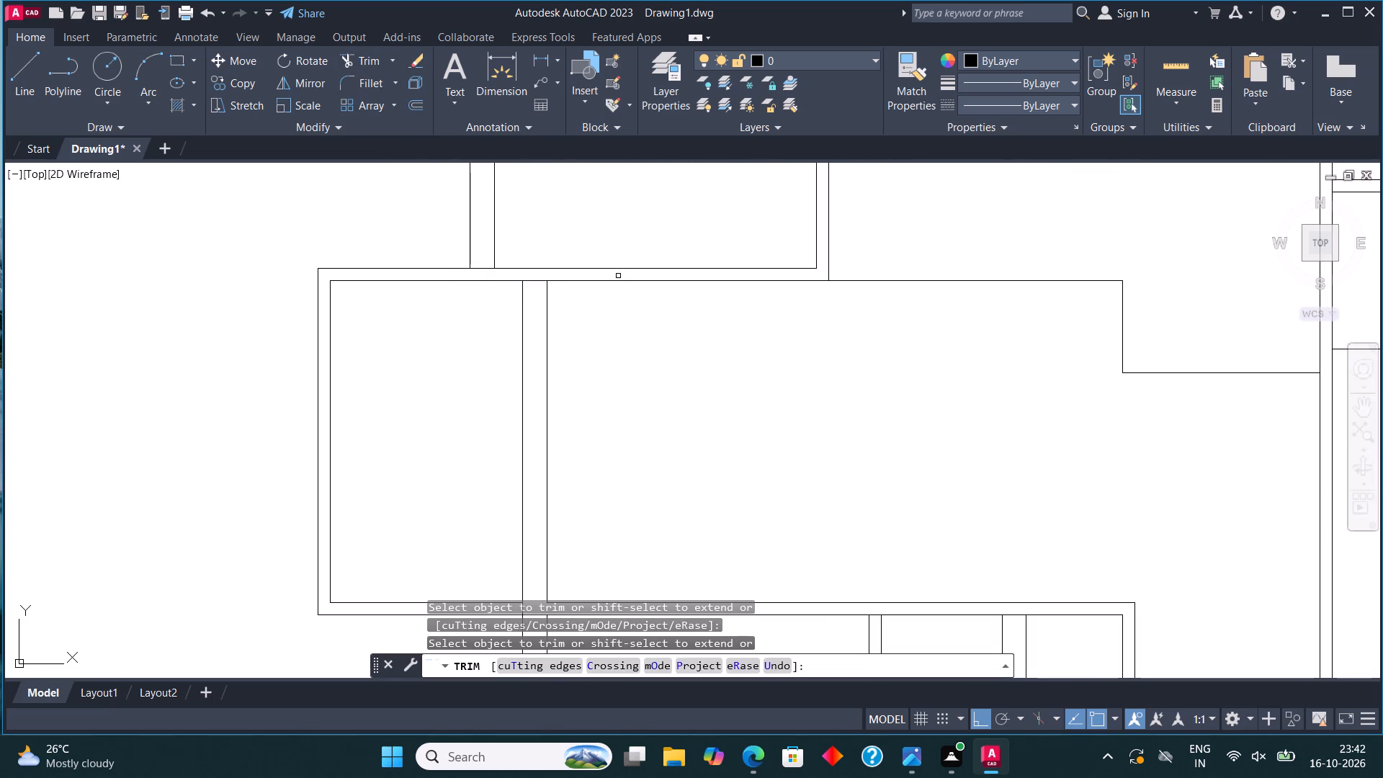
pyautogui.scroll(-4, 608, 269)
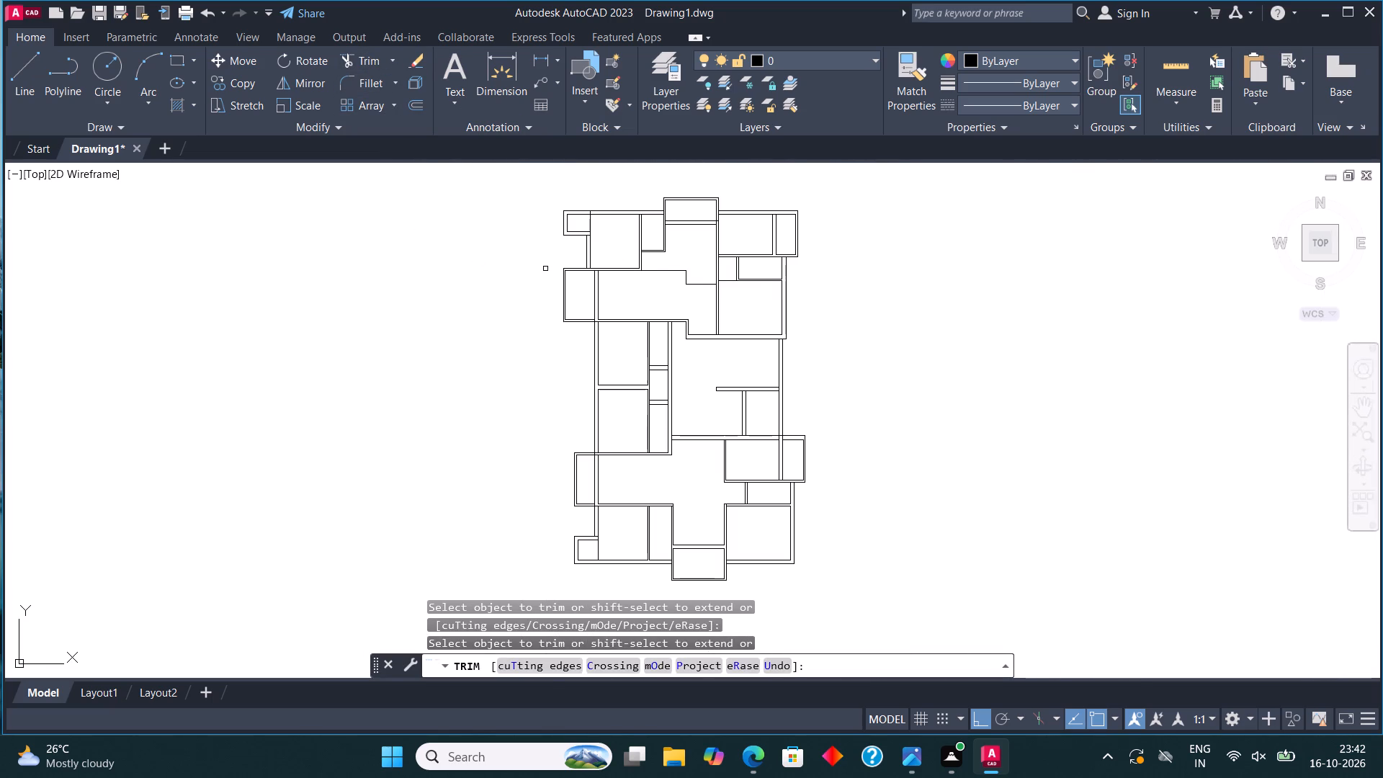
pyautogui.scroll(-1, 545, 269)
pyautogui.press('Escape')
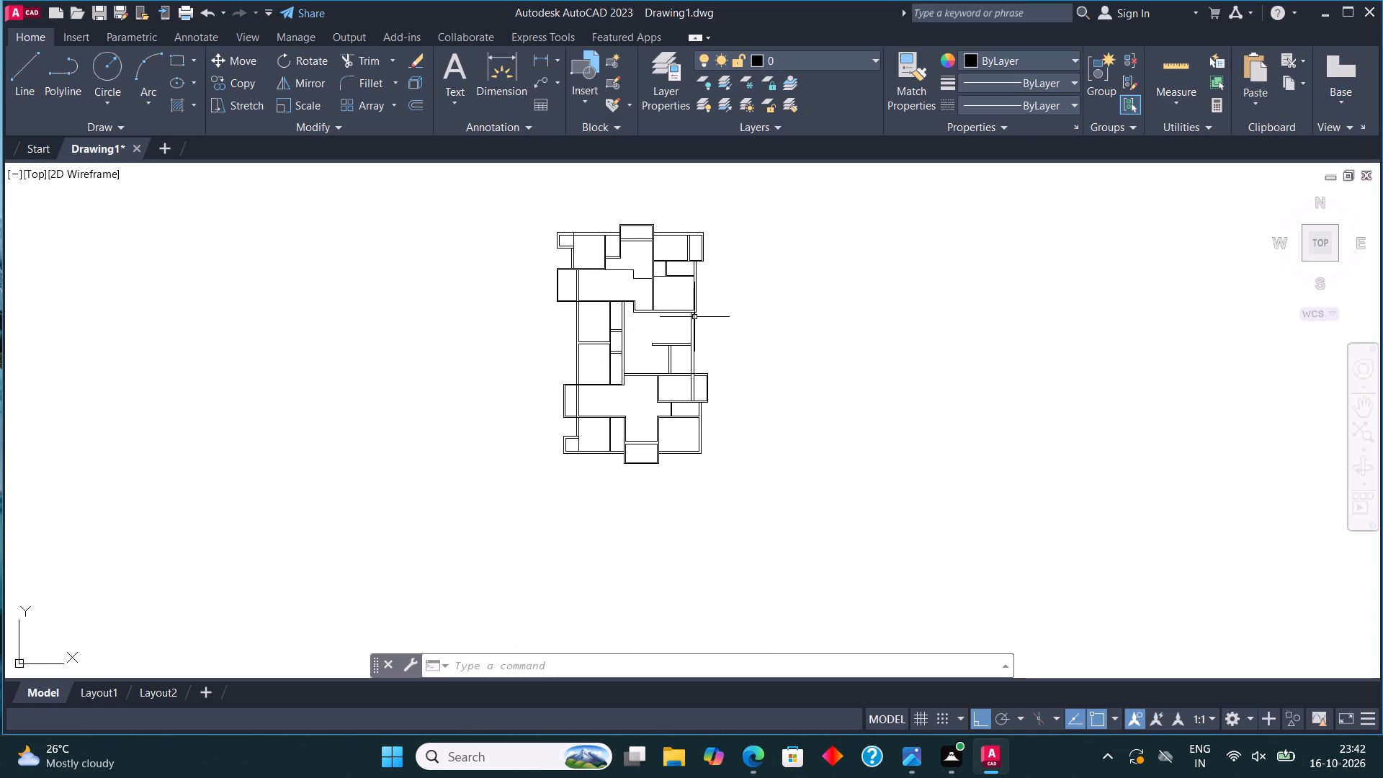
# Draw a three-sided projection about 6'-9" wide and 5'-5" high beyond the right wall, starting at the upper-right block's outer bottom-right corner.
pyautogui.moveTo(696, 307); pyautogui.dragTo(707, 343, button='middle')
pyautogui.scroll(1, 707, 343)
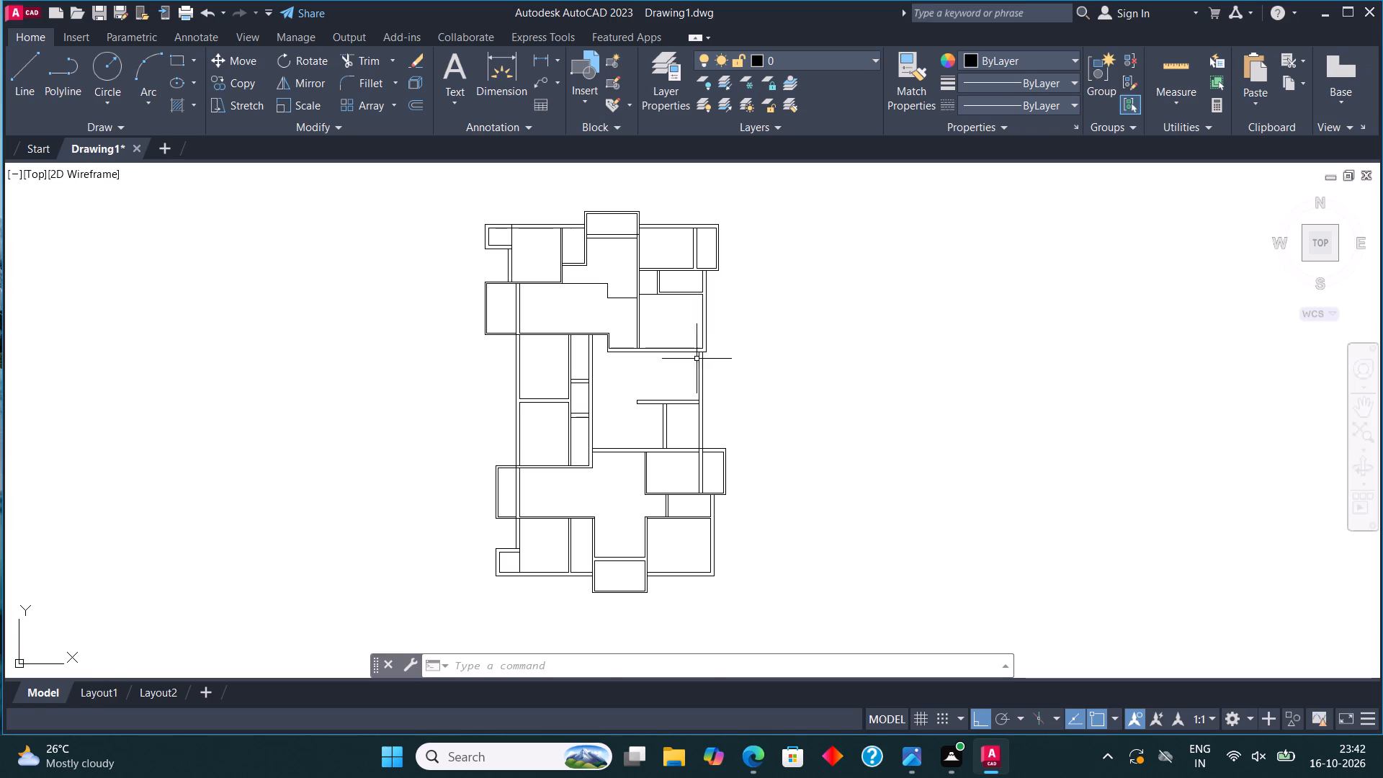
pyautogui.scroll(2, 703, 340)
pyautogui.moveTo(703, 340); pyautogui.dragTo(607, 424, button='middle')
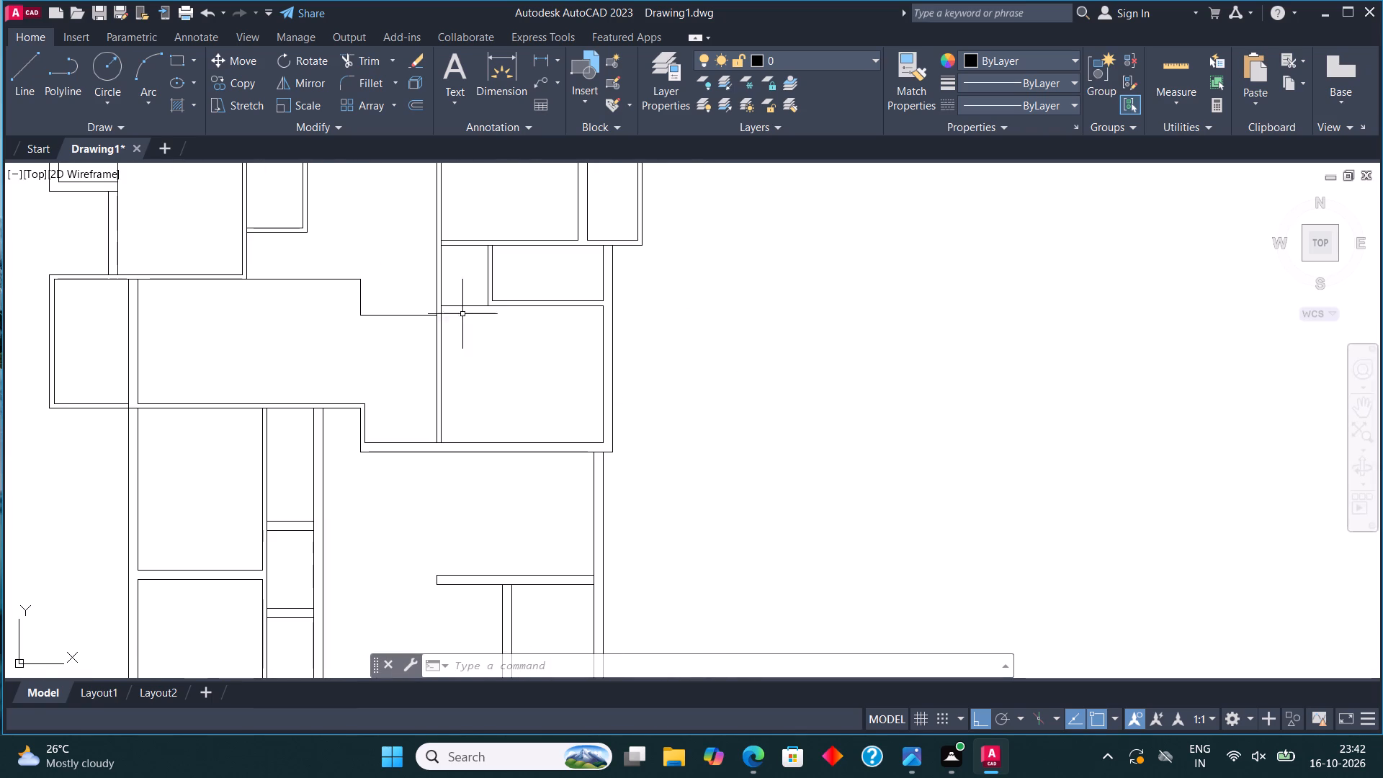
pyautogui.click(31, 88)
pyautogui.click(614, 457)
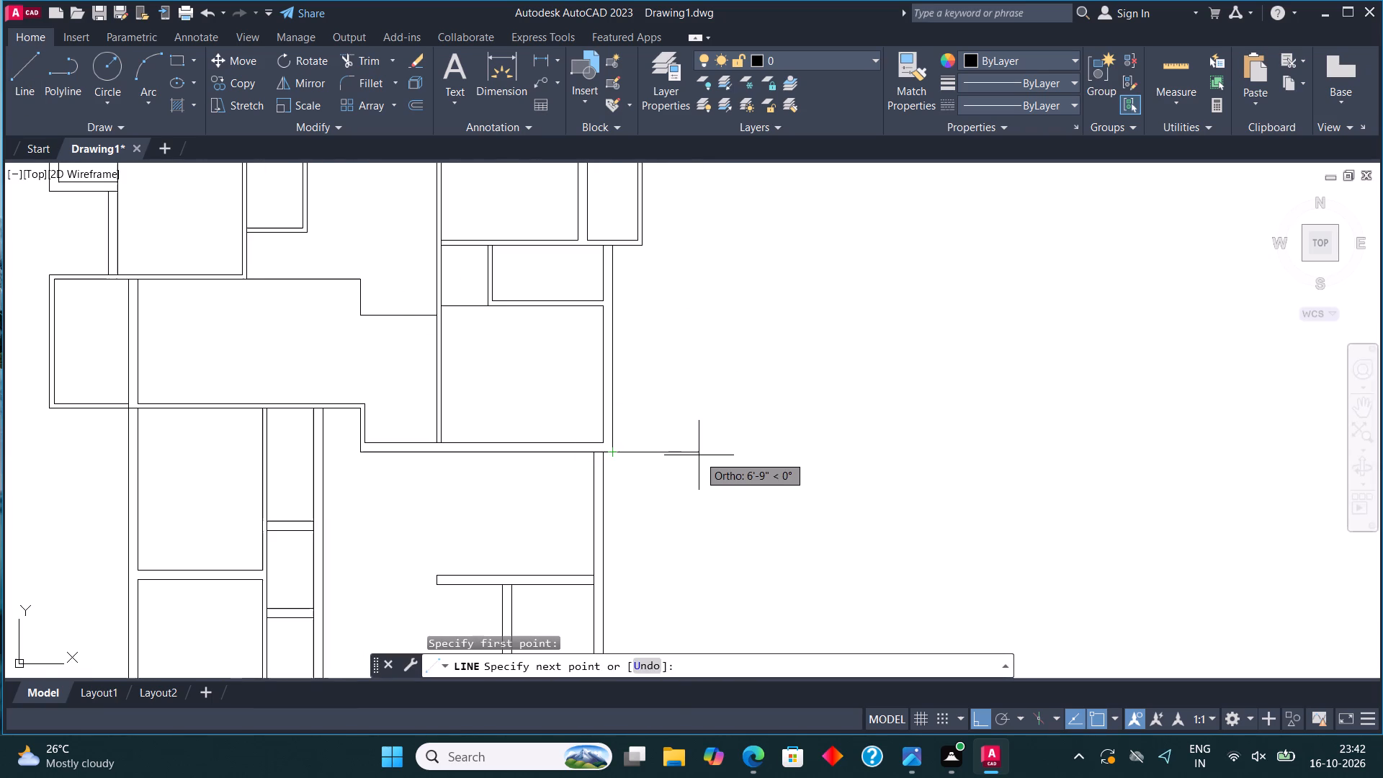
pyautogui.click(700, 455)
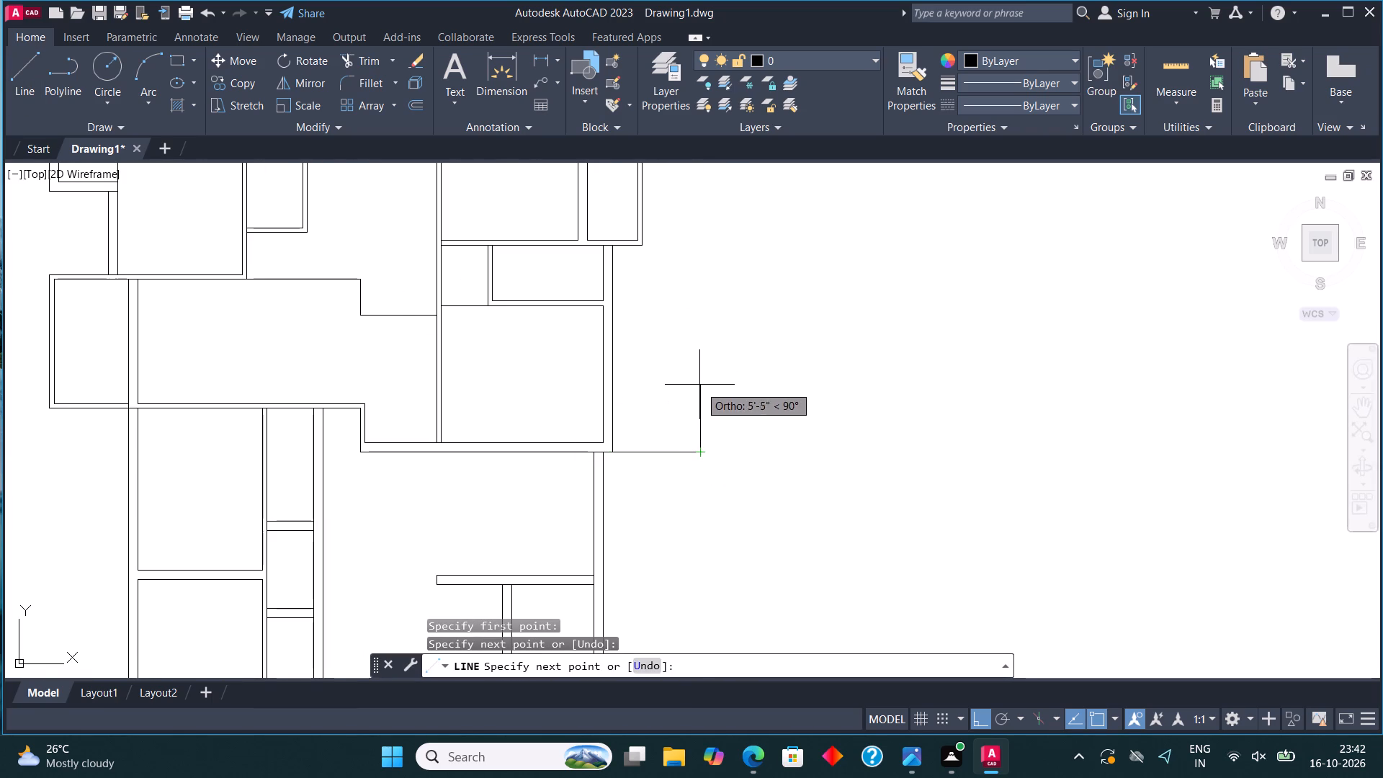
pyautogui.click(699, 383)
pyautogui.click(617, 382)
pyautogui.scroll(1, 693, 423)
pyautogui.press('Escape')
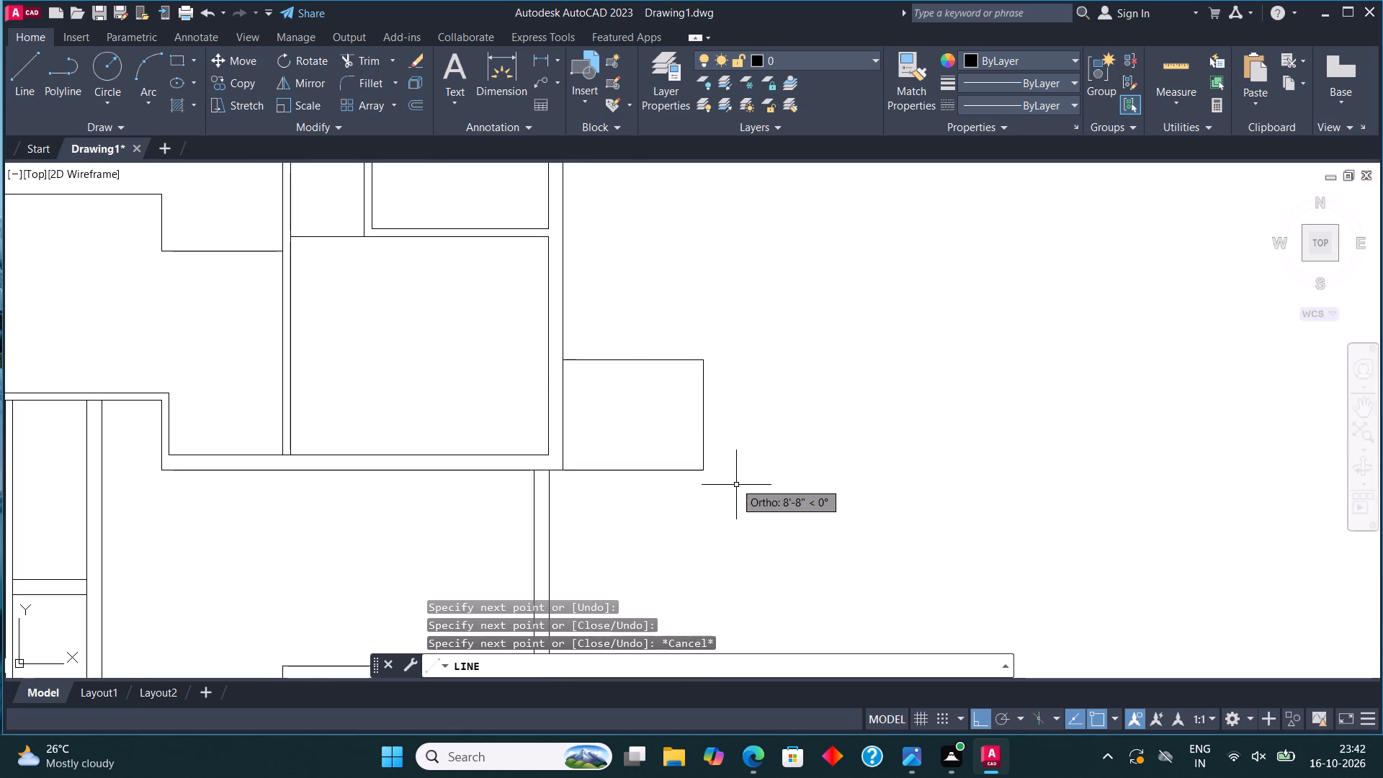
# Offset the bottom, top and right lines of the new right-hand projection inward by 9".
pyautogui.moveTo(746, 501); pyautogui.dragTo(741, 480)
pyautogui.click(669, 351)
pyautogui.click(419, 94)
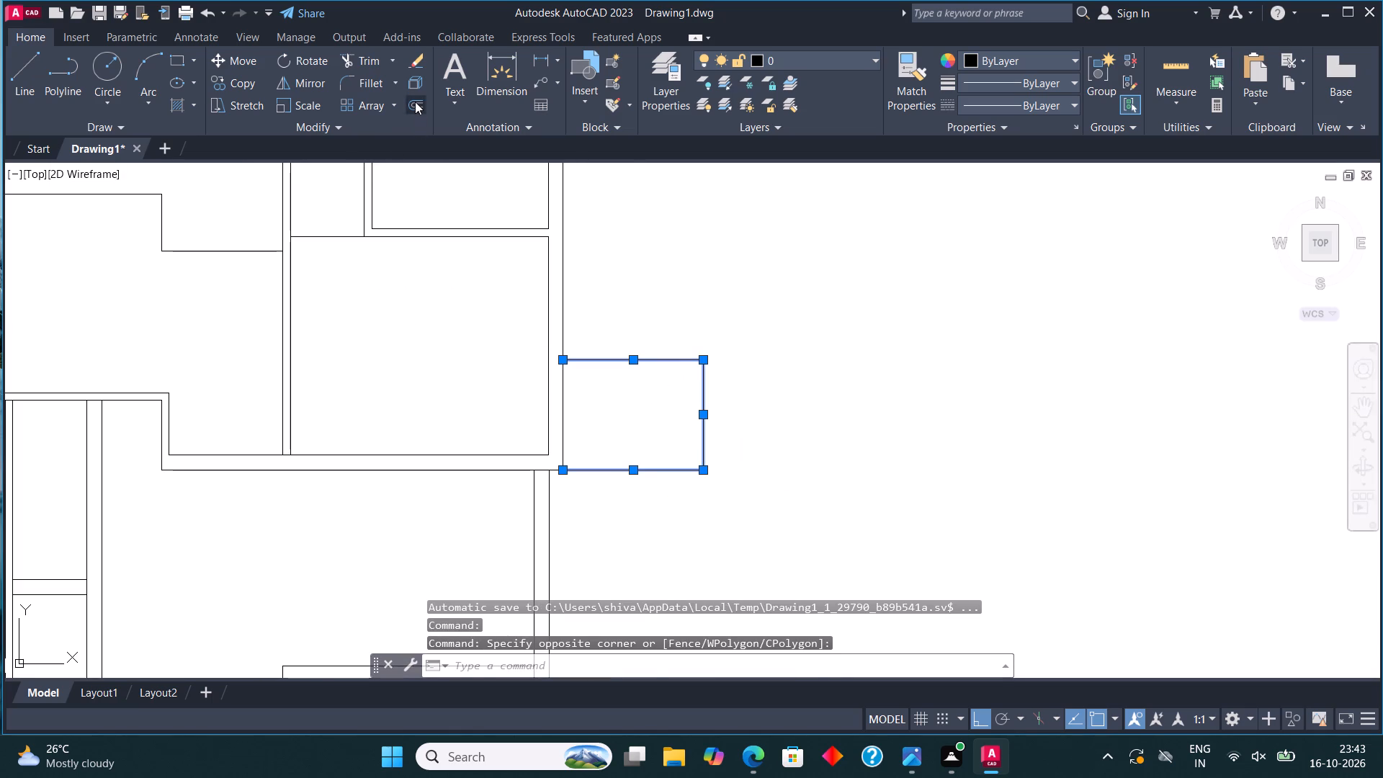
pyautogui.click(415, 102)
pyautogui.click(632, 471)
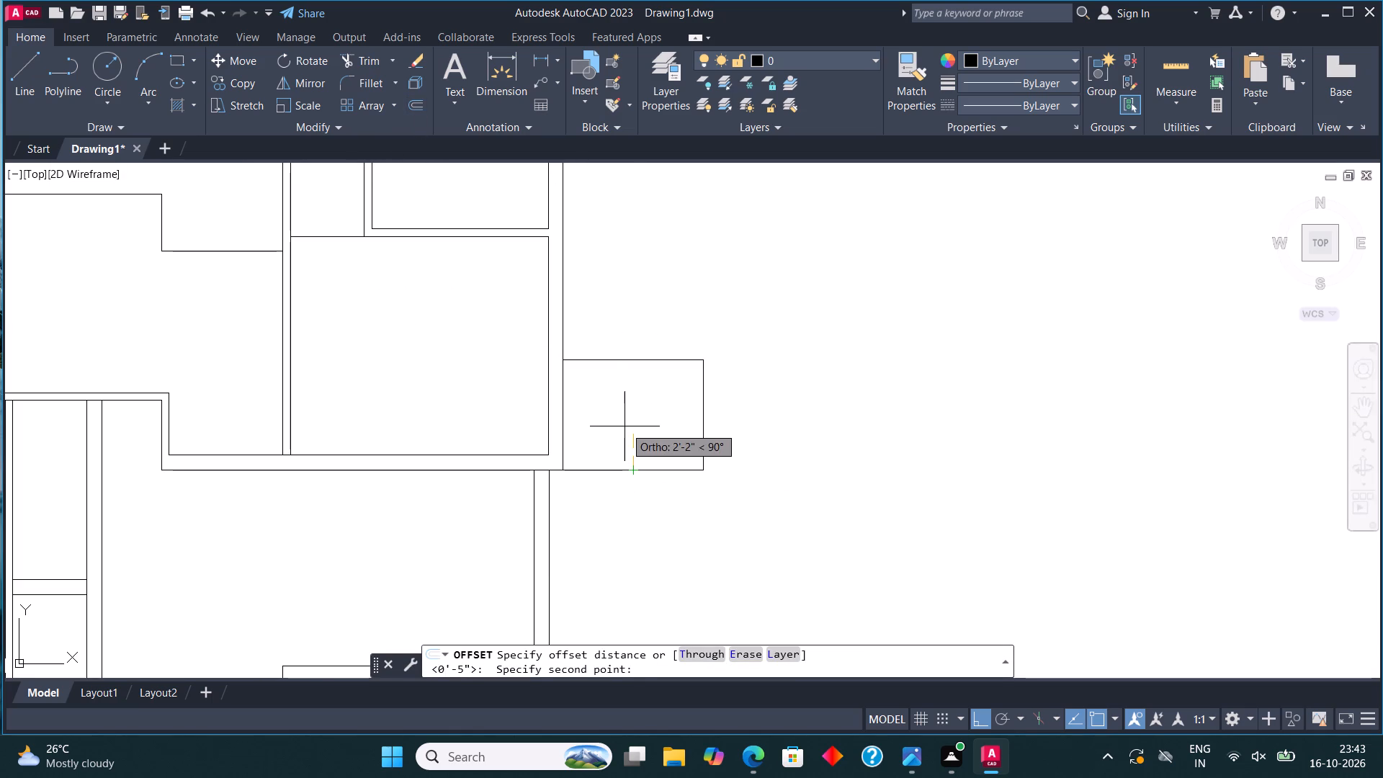
pyautogui.press('9')
pyautogui.hotkey('shift', '"')
pyautogui.press('Return')
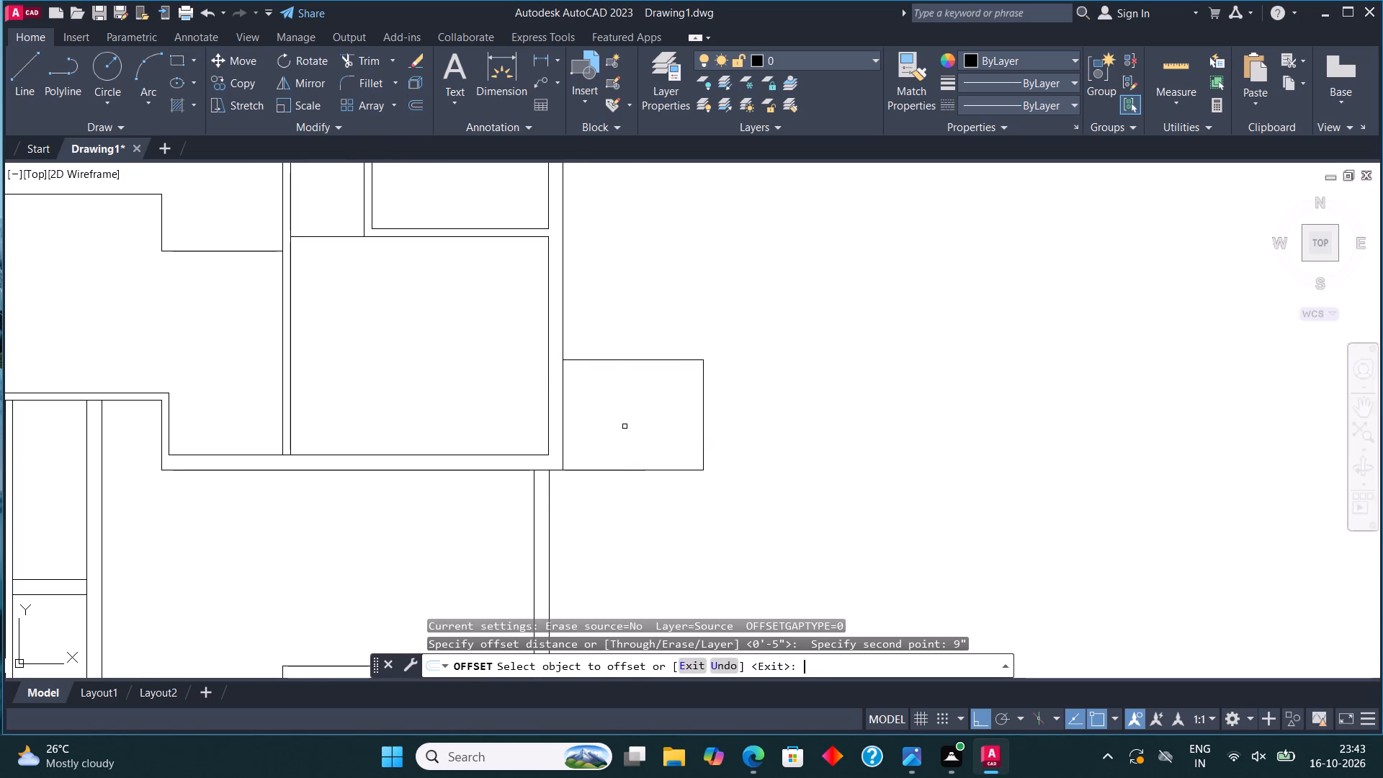
pyautogui.click(627, 472)
pyautogui.click(627, 441)
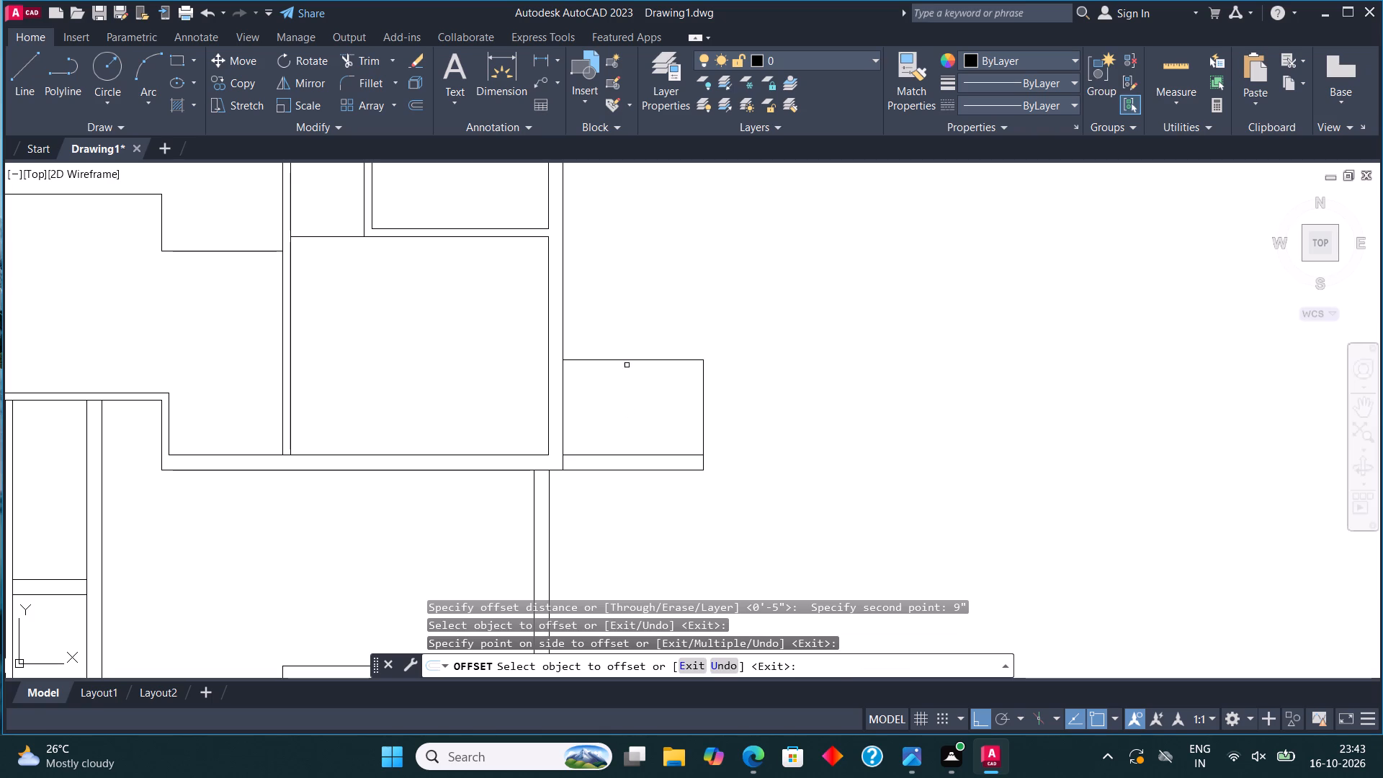
pyautogui.click(627, 359)
pyautogui.click(629, 388)
pyautogui.click(702, 401)
pyautogui.click(681, 399)
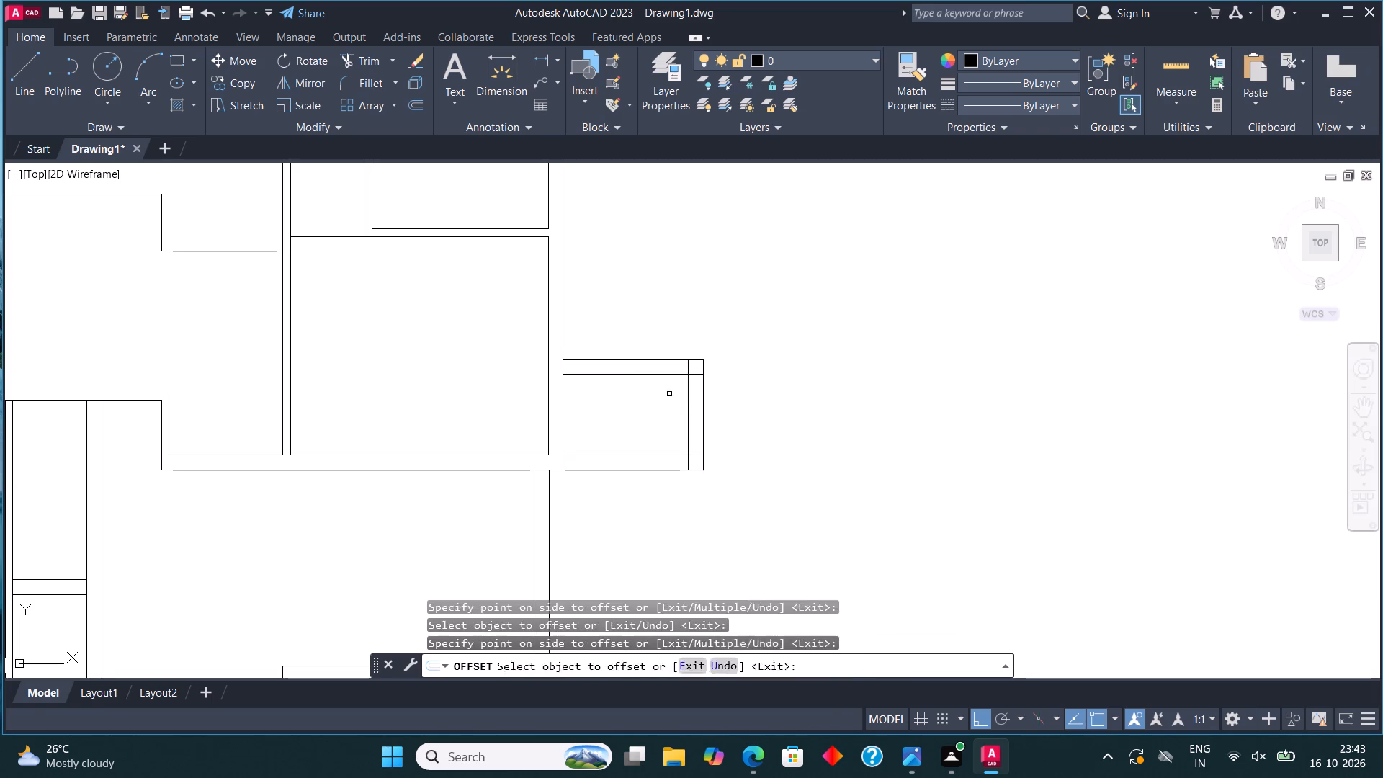
pyautogui.press('Escape')
# Fillet the right-hand projection's inner wall lines at both of its outer corners.
pyautogui.click(374, 79)
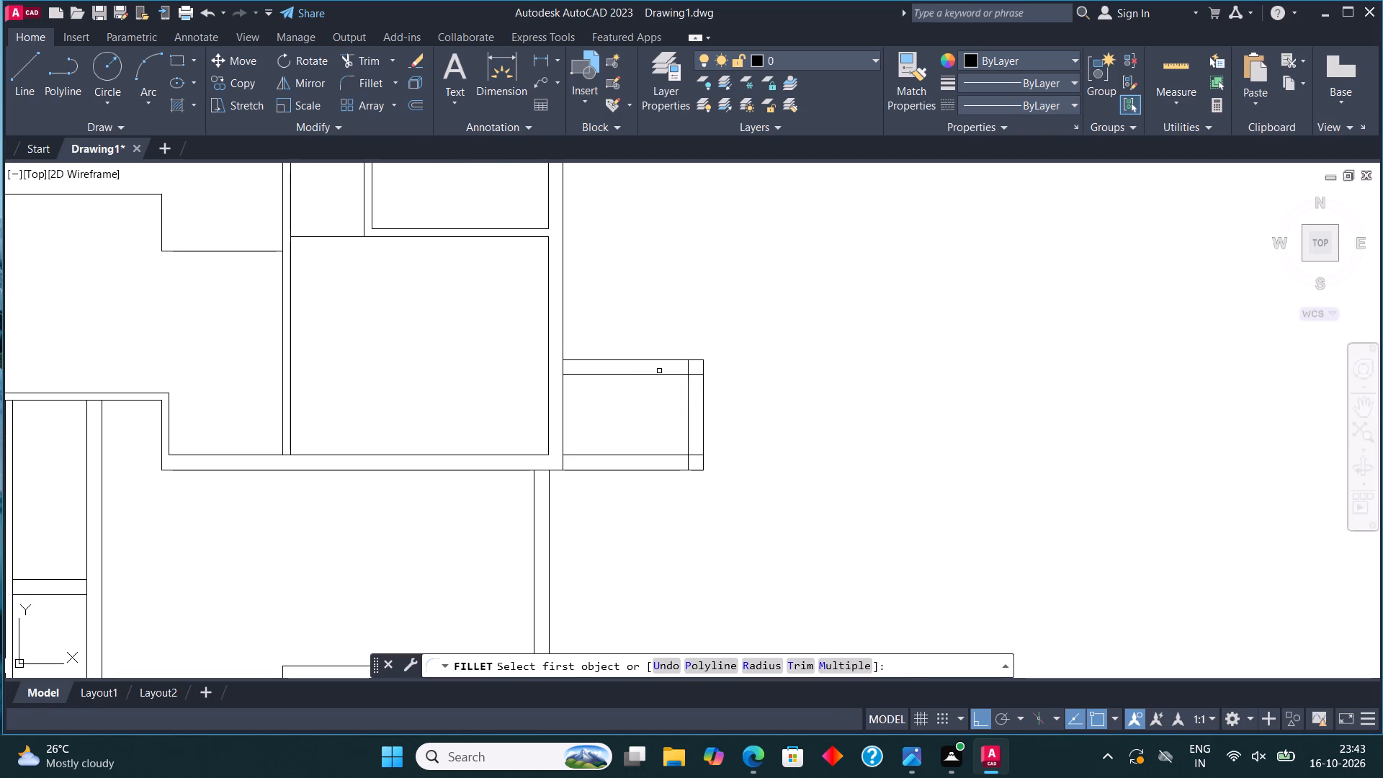
pyautogui.click(659, 371)
pyautogui.click(663, 375)
pyautogui.click(688, 393)
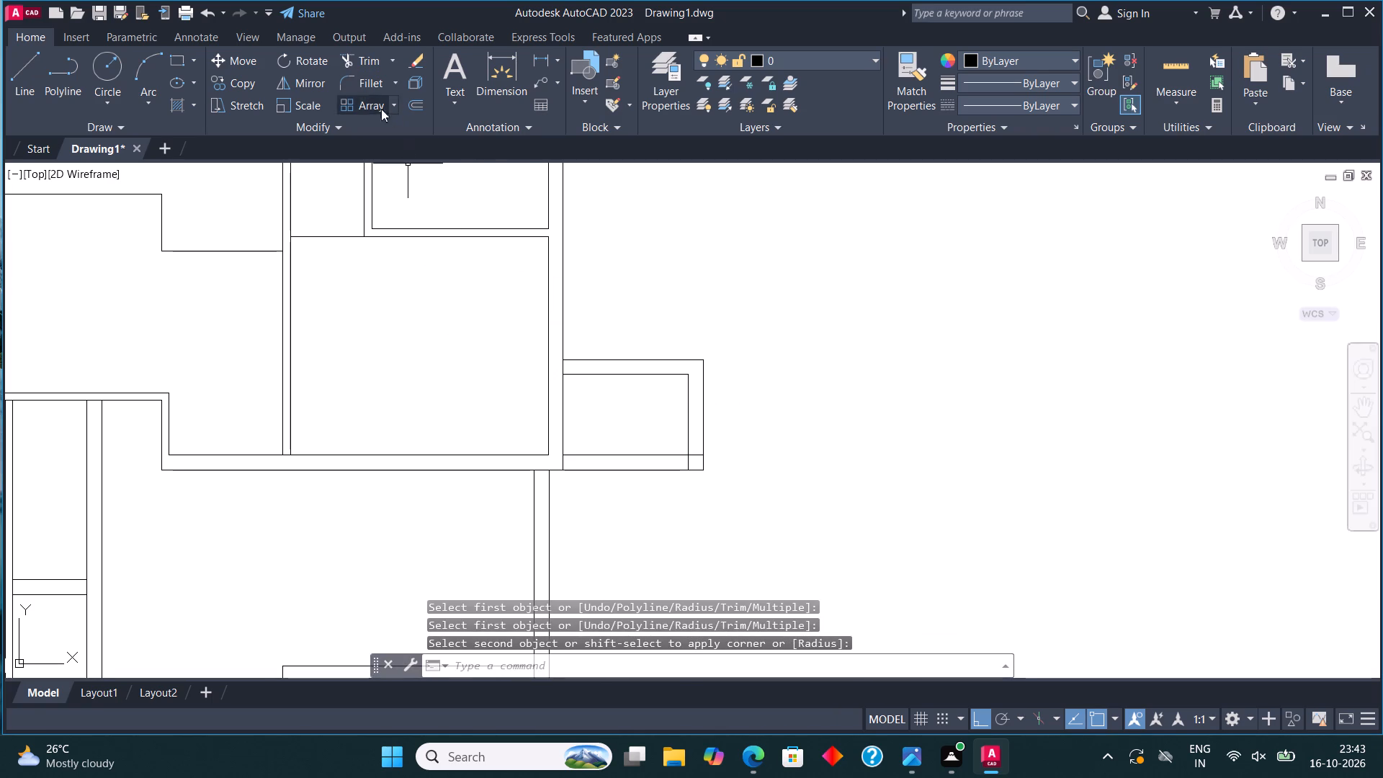
pyautogui.click(368, 77)
pyautogui.click(637, 456)
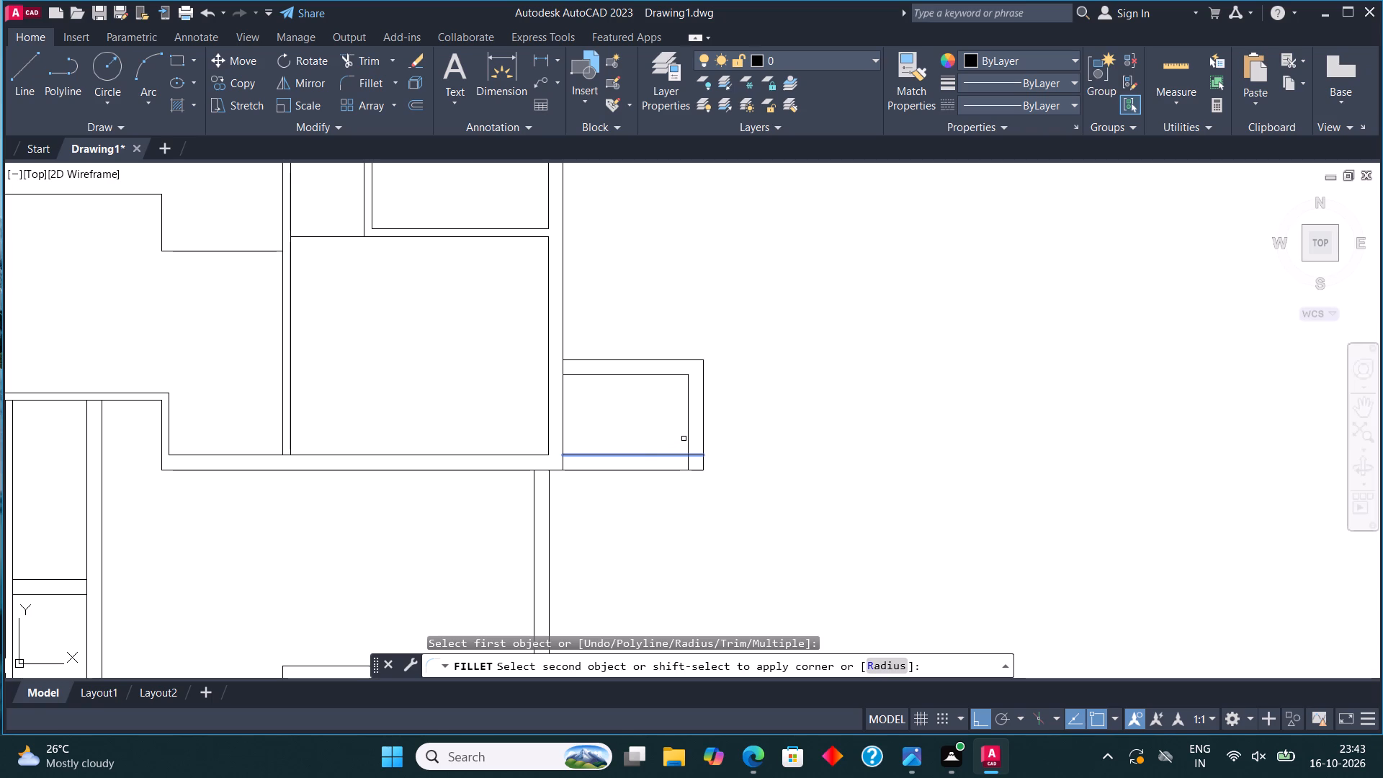
pyautogui.click(689, 426)
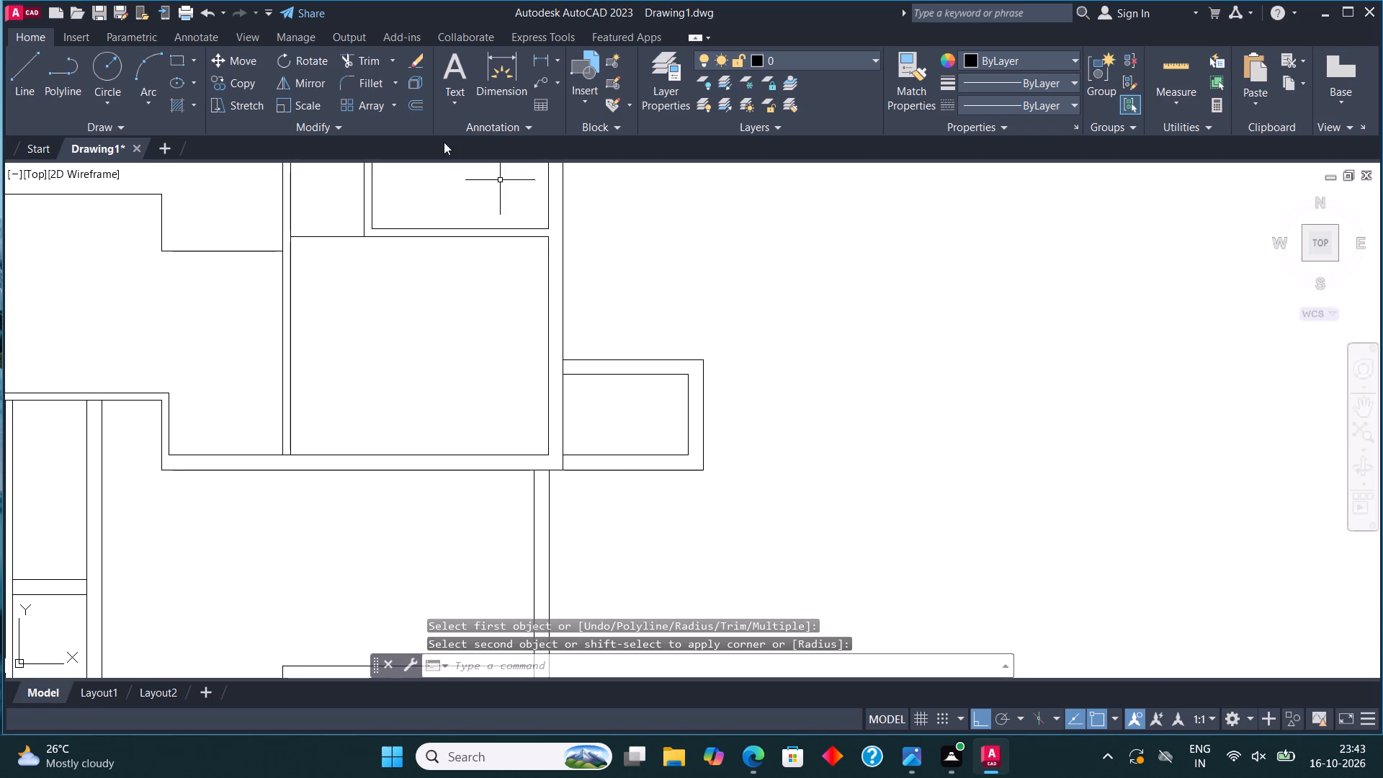
# Trim the outer right wall line between the projection's inner top and bottom lines.
pyautogui.click(357, 63)
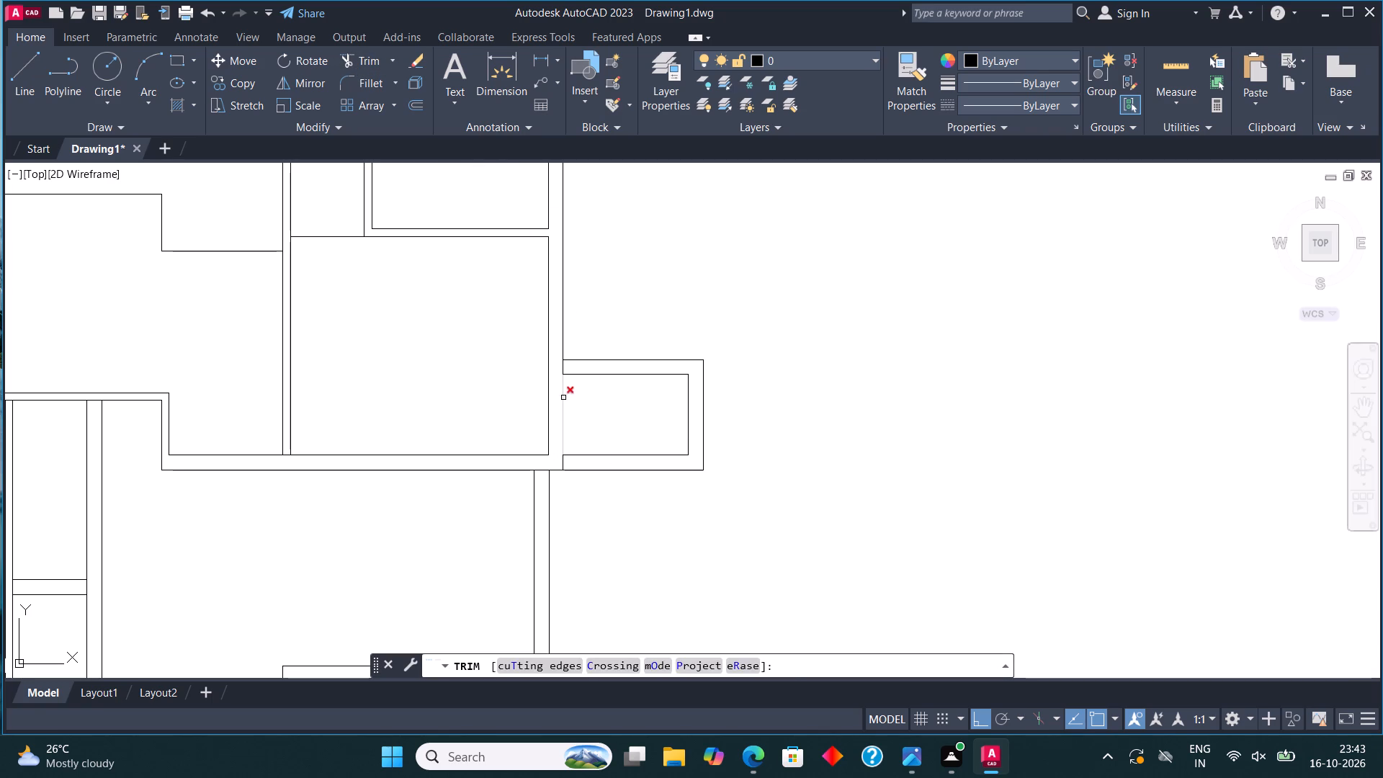
pyautogui.click(563, 398)
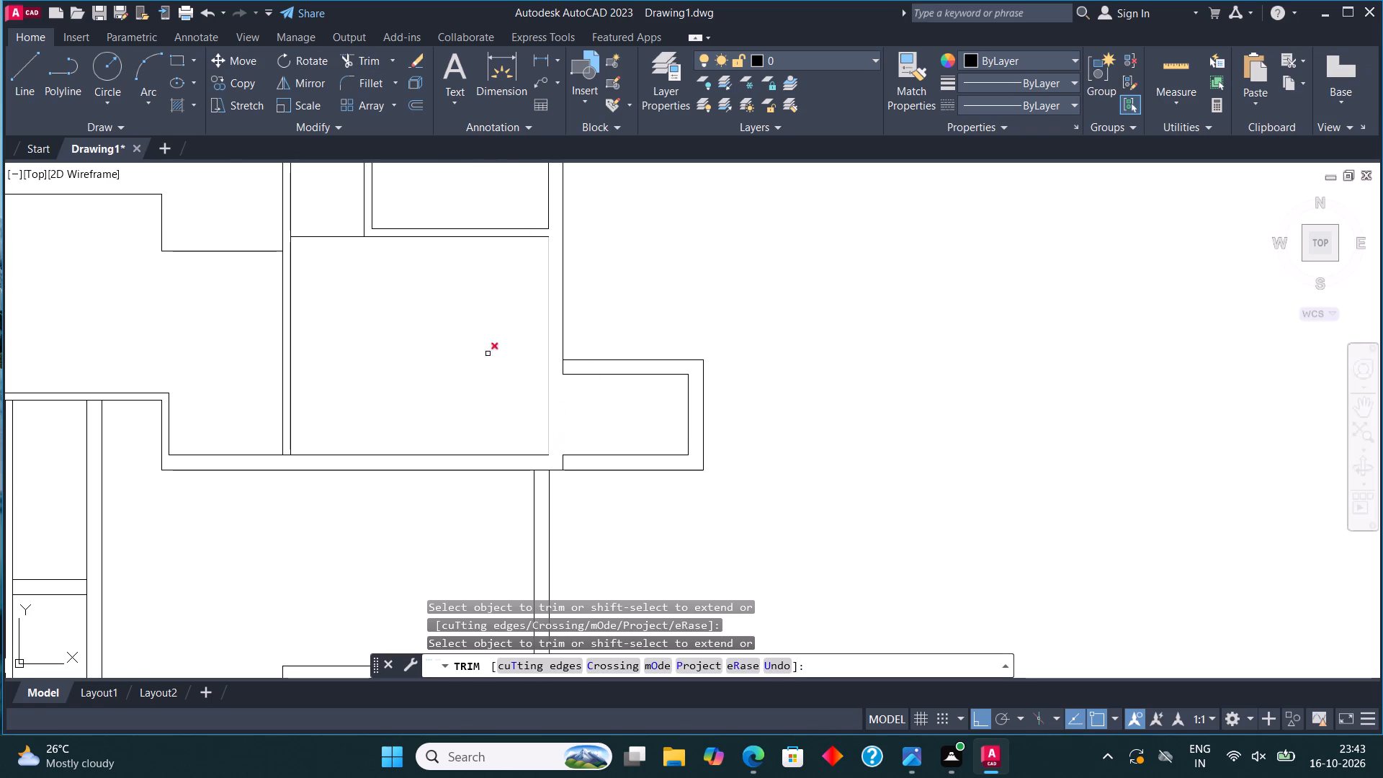
pyautogui.press('Escape')
# Draw a line from the room's inner bottom-right corner down across the bottom wall, and back up to the projection's top line level.
pyautogui.doubleClick(7, 66)
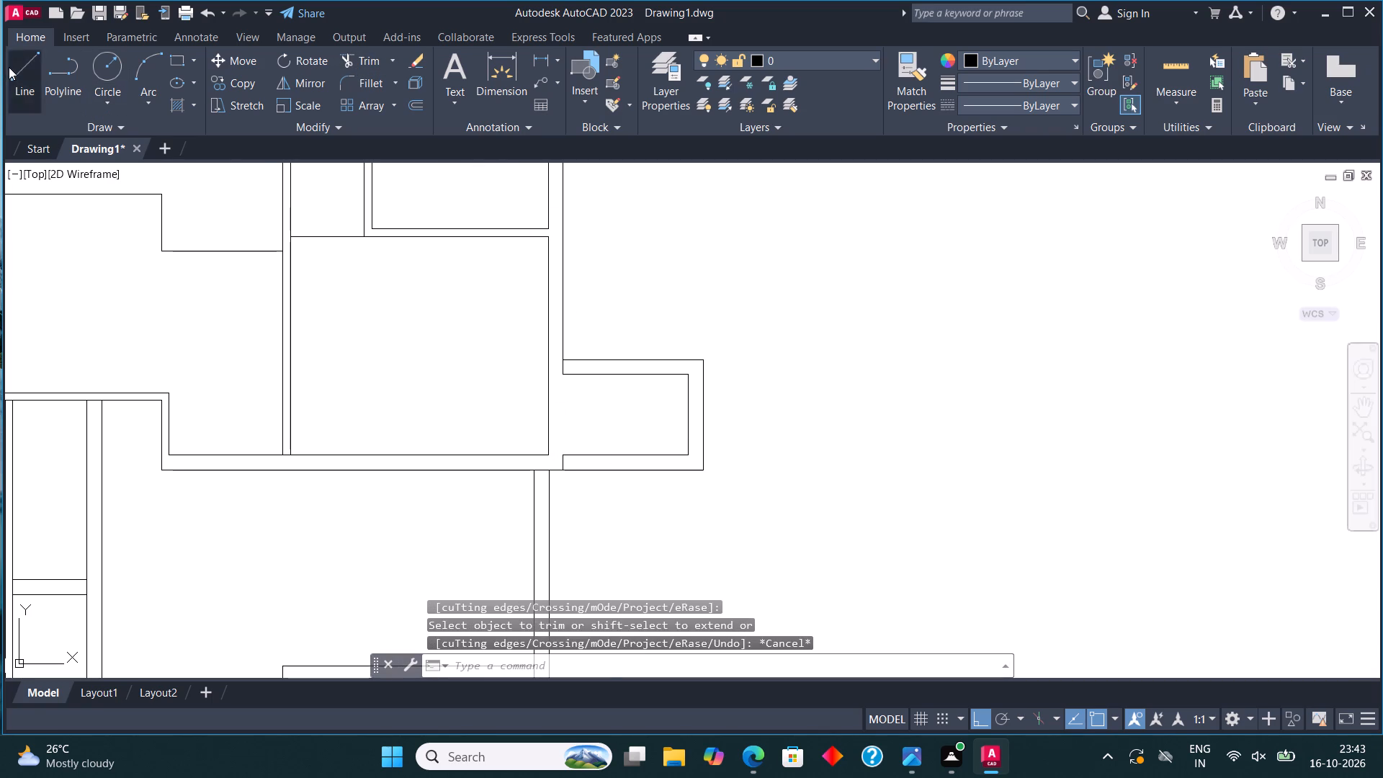
pyautogui.scroll(1, 491, 444)
pyautogui.click(581, 467)
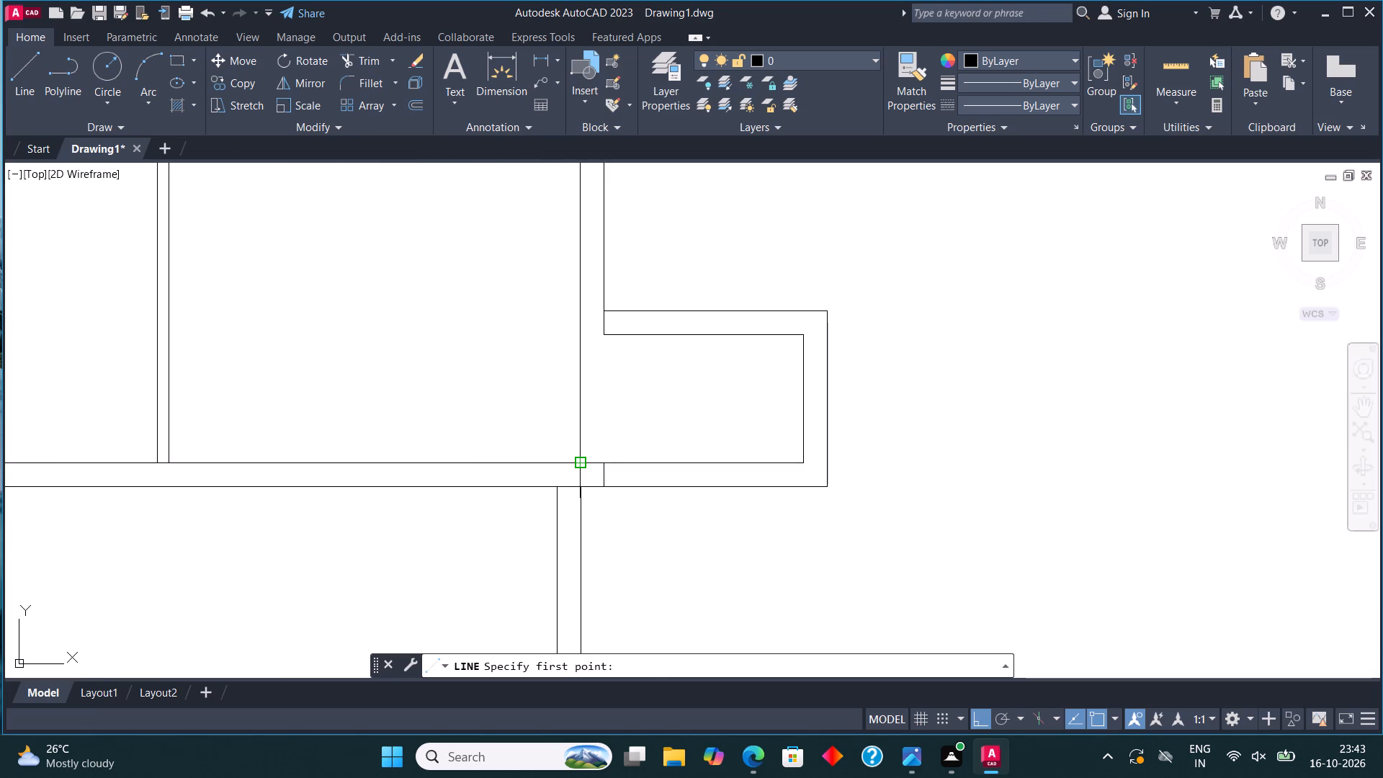
pyautogui.click(580, 490)
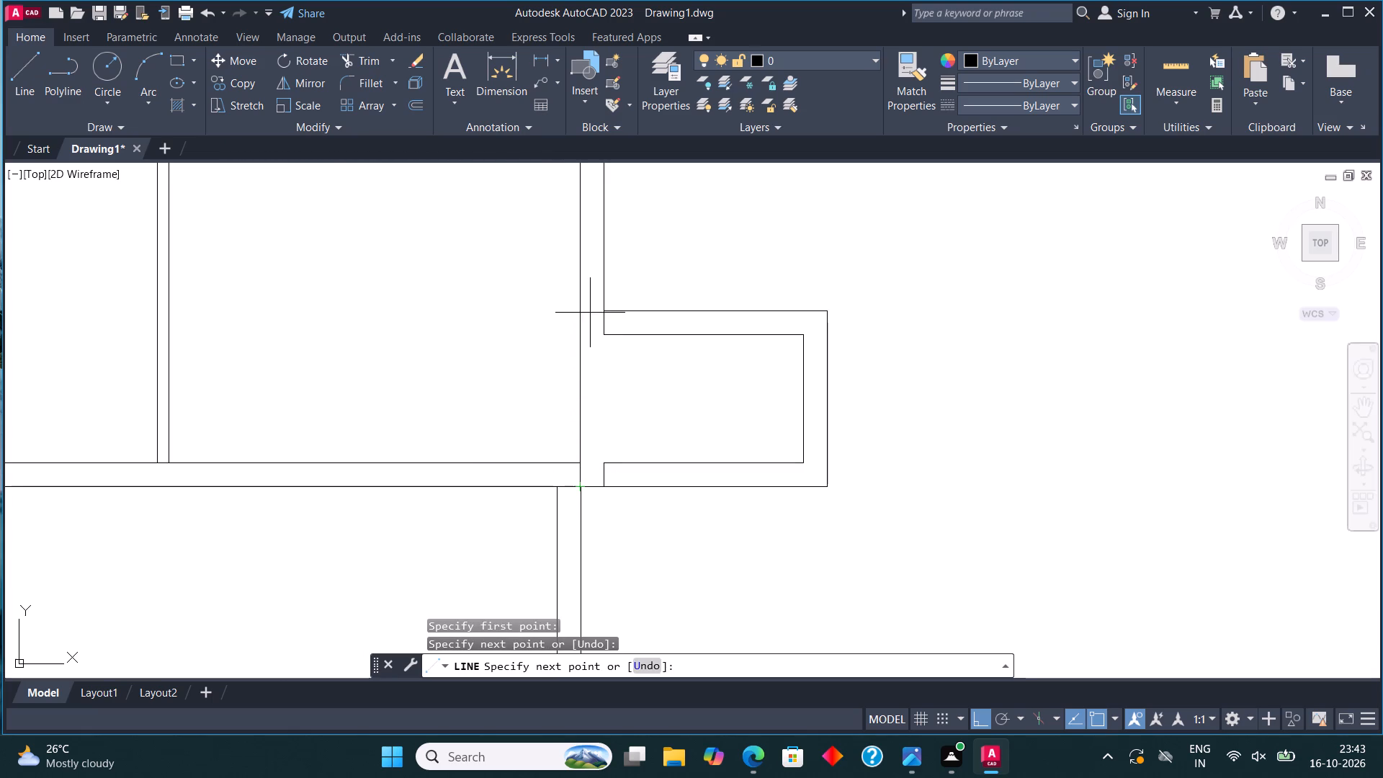
pyautogui.click(577, 312)
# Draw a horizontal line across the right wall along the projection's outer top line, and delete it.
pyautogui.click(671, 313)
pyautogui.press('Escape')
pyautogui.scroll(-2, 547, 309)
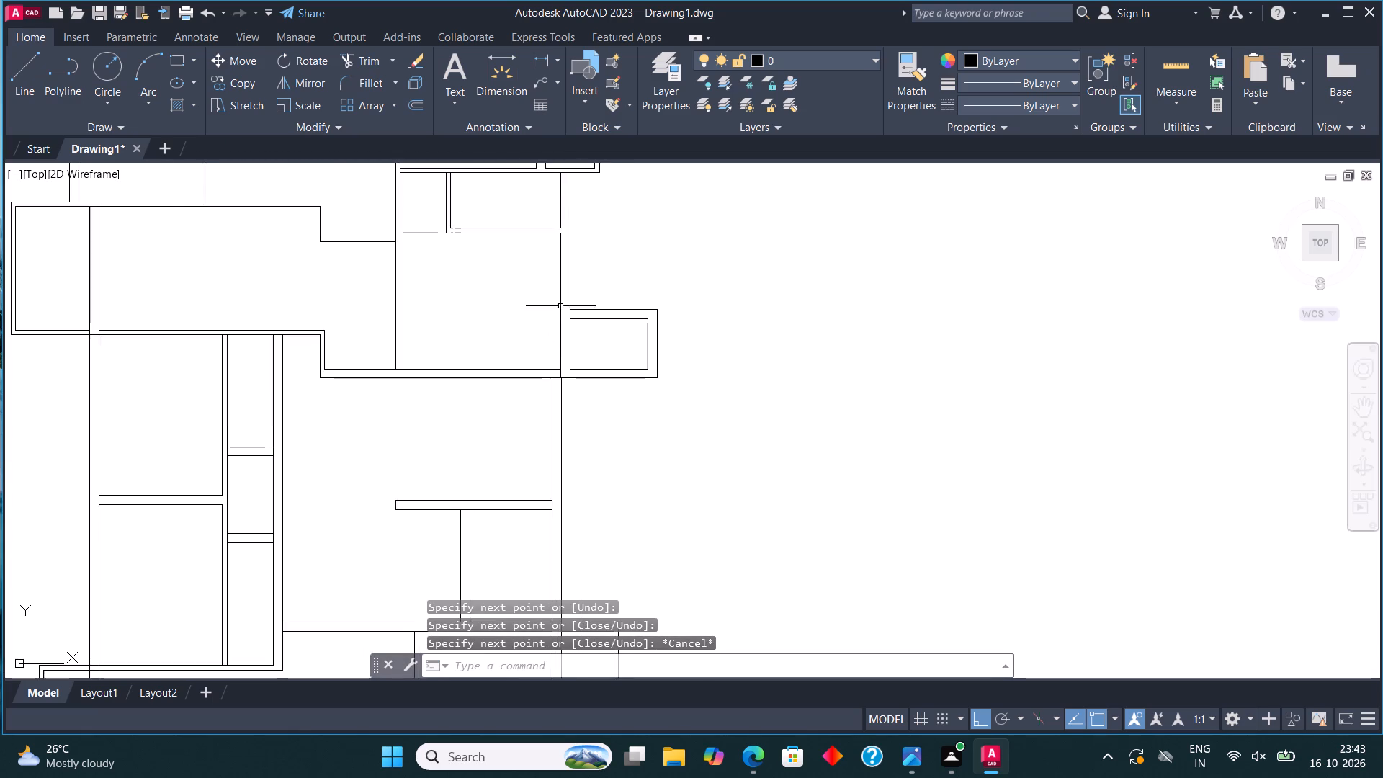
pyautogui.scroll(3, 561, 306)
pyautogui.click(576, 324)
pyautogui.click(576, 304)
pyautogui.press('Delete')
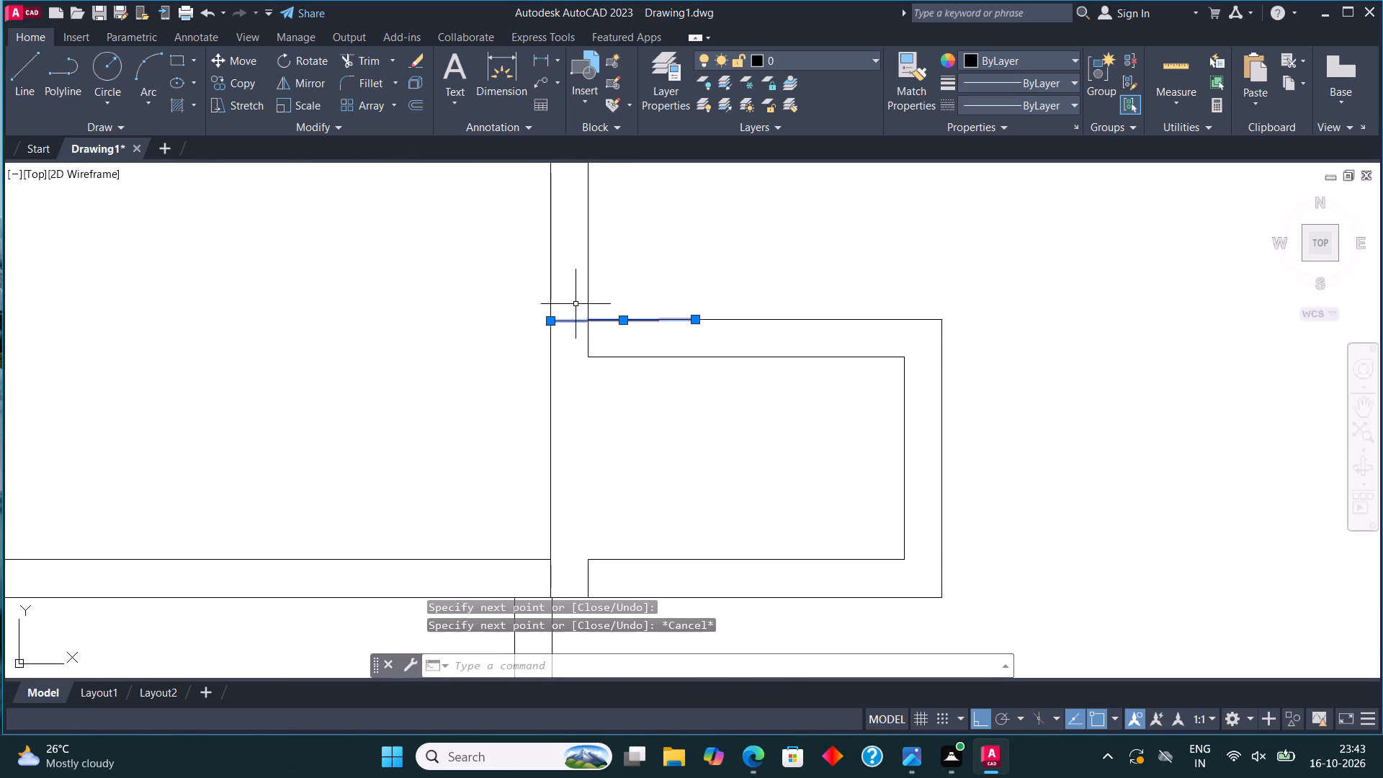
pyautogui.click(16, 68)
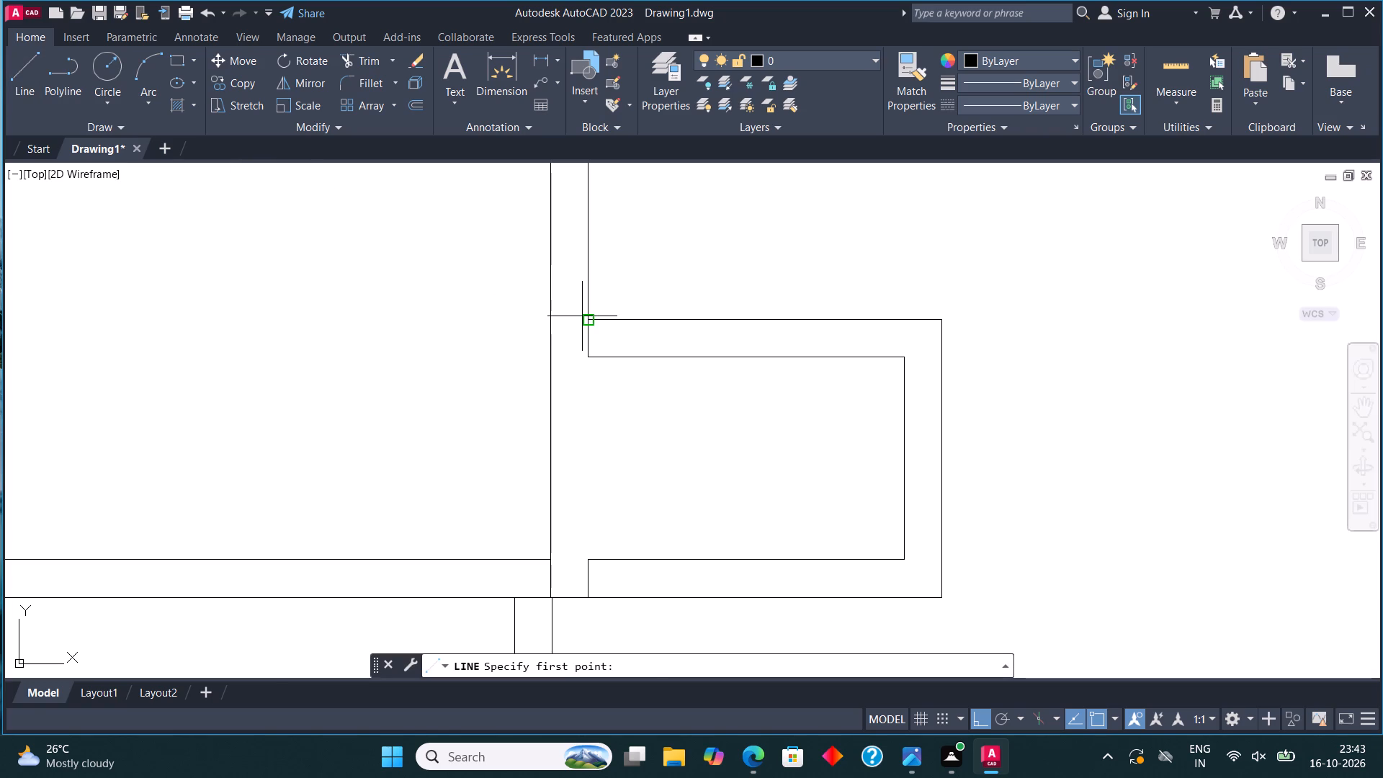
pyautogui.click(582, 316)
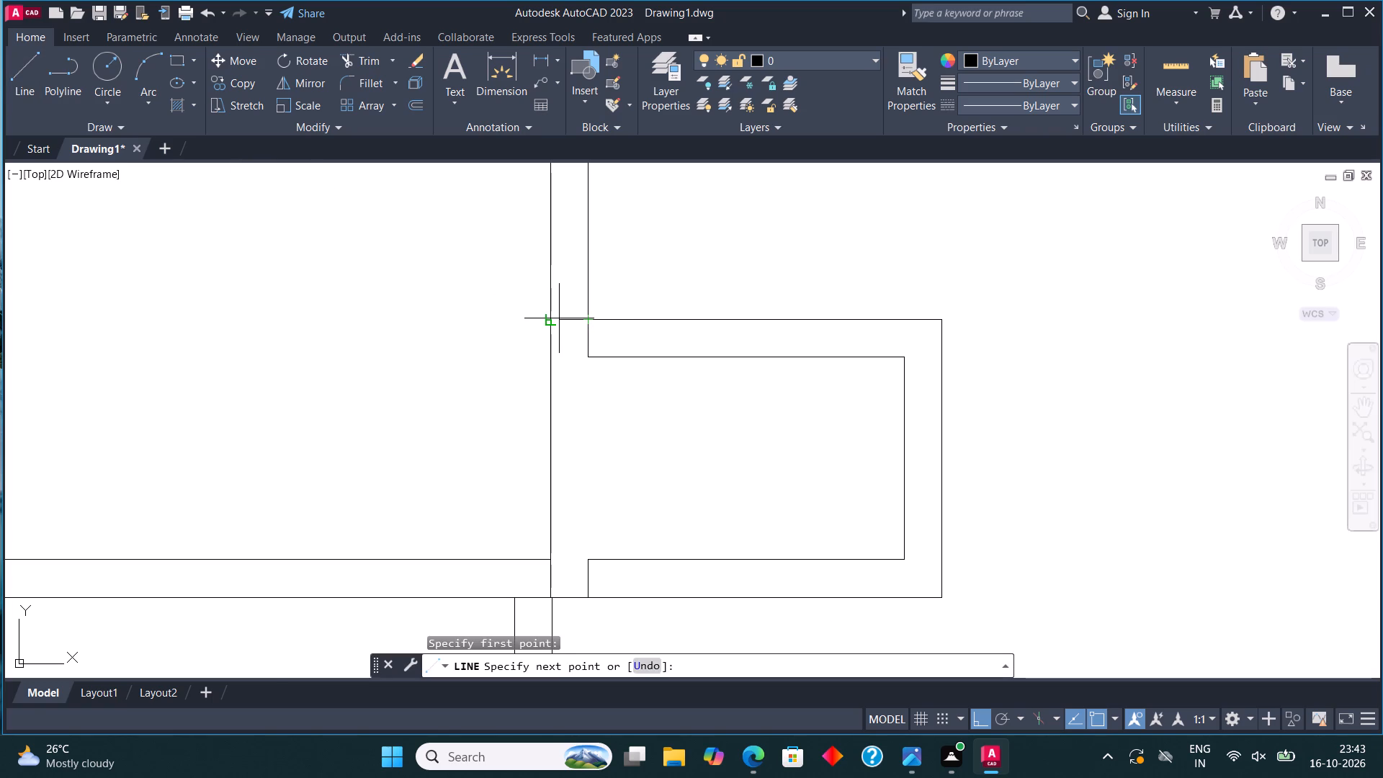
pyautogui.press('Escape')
# Draw lines across the right wall joining the projection's inner top and bottom lines to the room's inner right wall line.
pyautogui.click(38, 66)
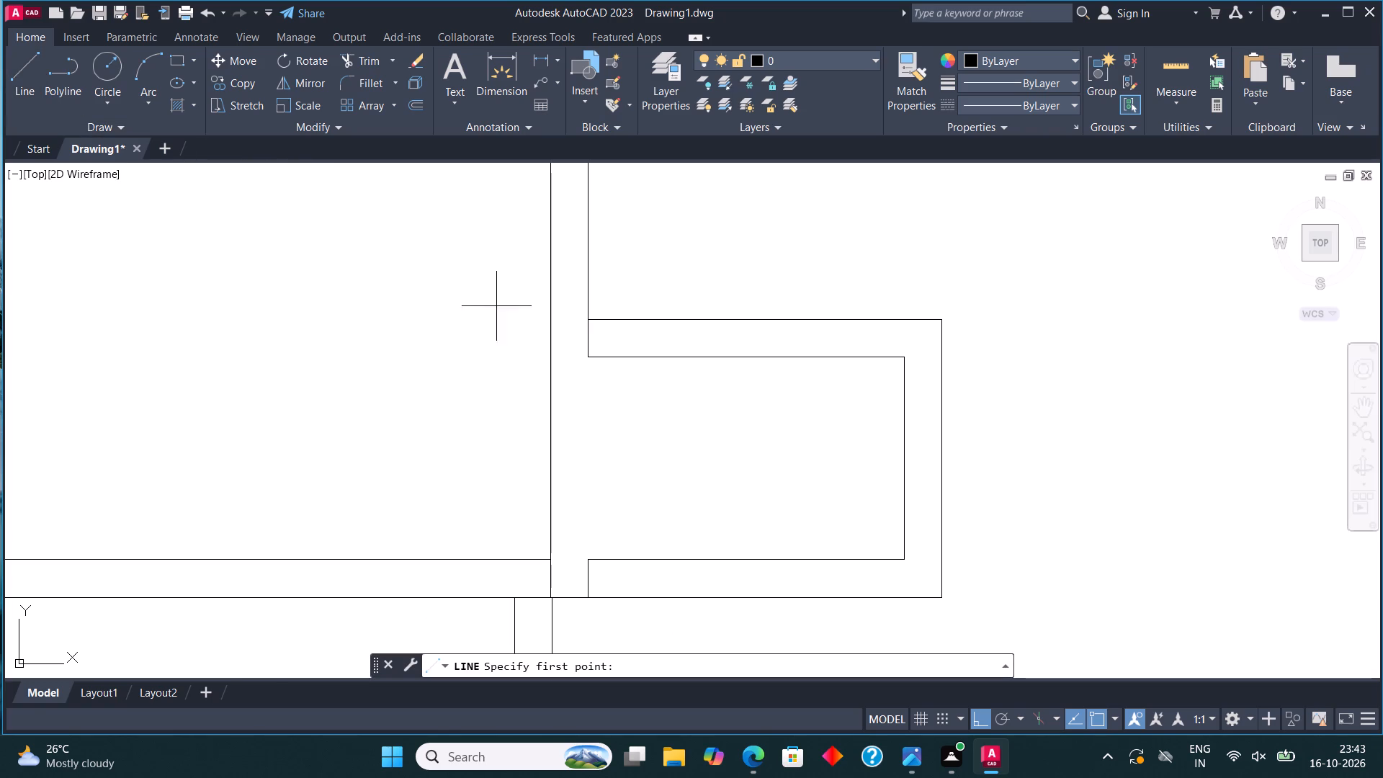
pyautogui.click(594, 356)
pyautogui.click(554, 352)
pyautogui.press('Escape')
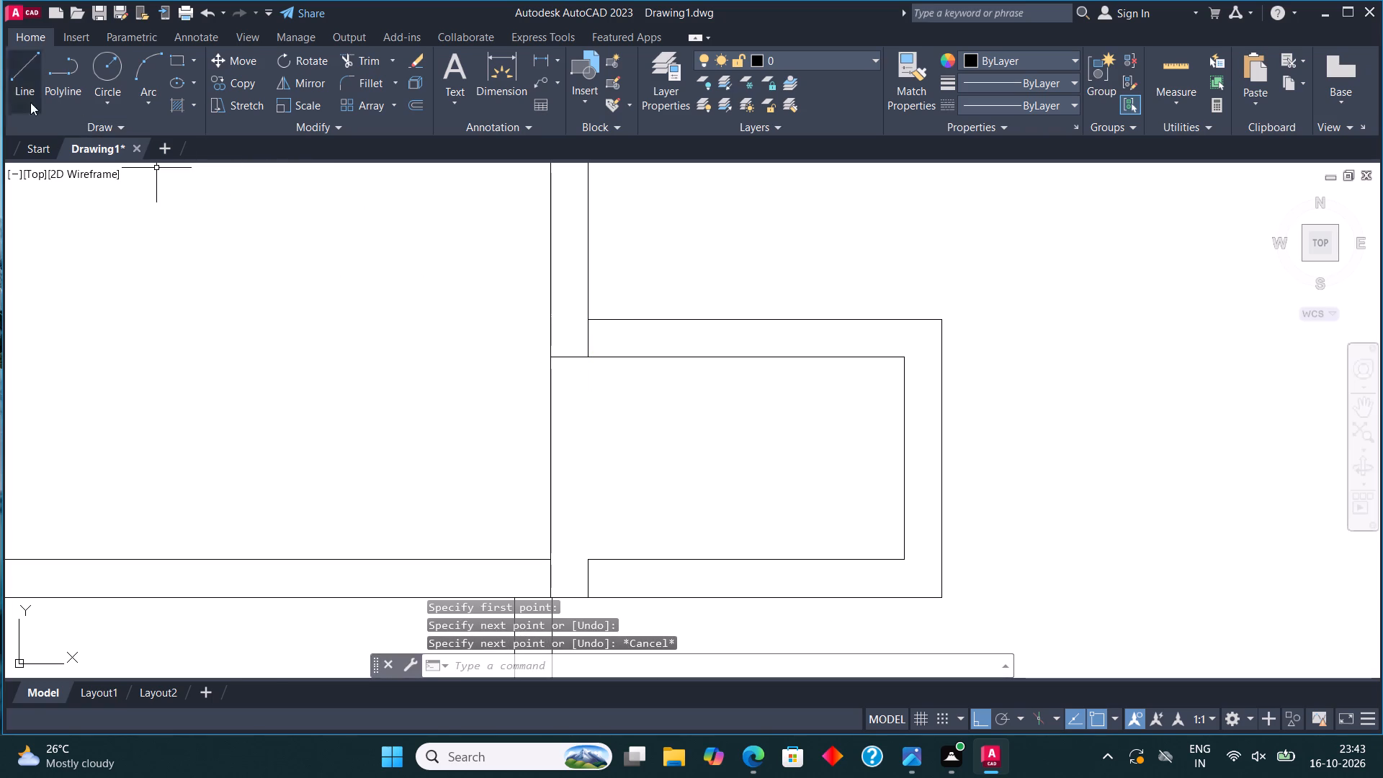
pyautogui.click(20, 70)
pyautogui.scroll(1, 475, 385)
pyautogui.moveTo(475, 385); pyautogui.dragTo(488, 326, button='middle')
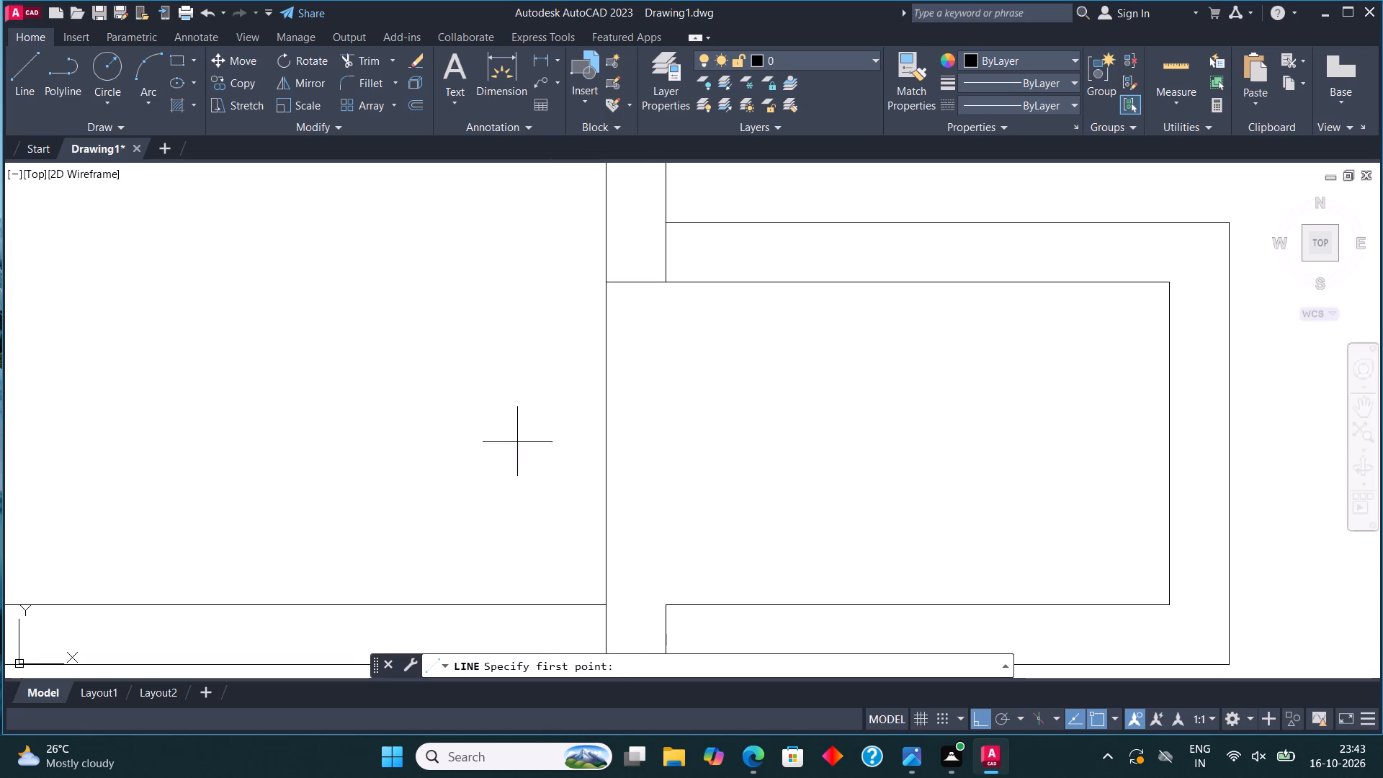
pyautogui.moveTo(588, 445); pyautogui.dragTo(610, 295, button='middle')
pyautogui.scroll(-1, 661, 473)
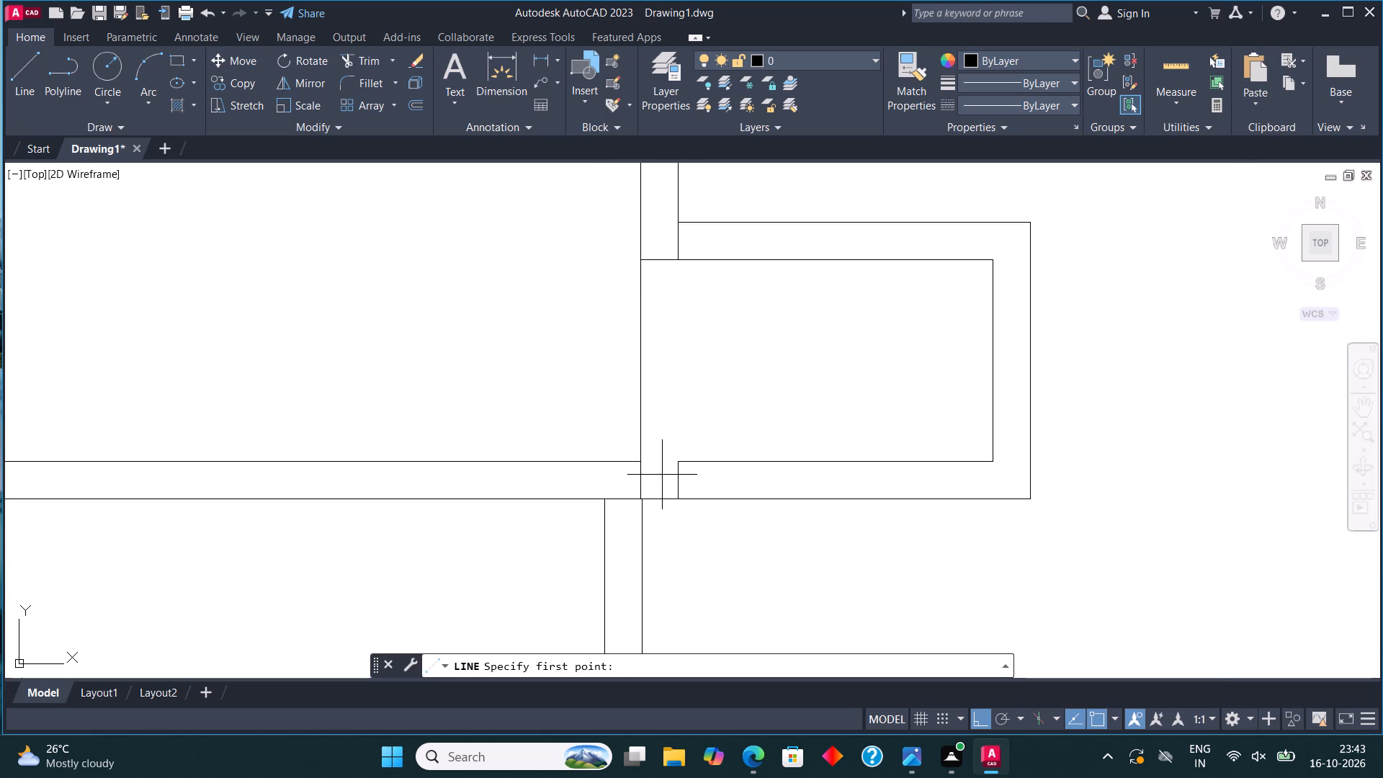
pyautogui.scroll(1, 662, 475)
pyautogui.click(623, 447)
pyautogui.click(707, 452)
pyautogui.press('Escape')
# Trim the two outer right wall line stubs crossing the projection's top and bottom walls.
pyautogui.scroll(-3, 684, 466)
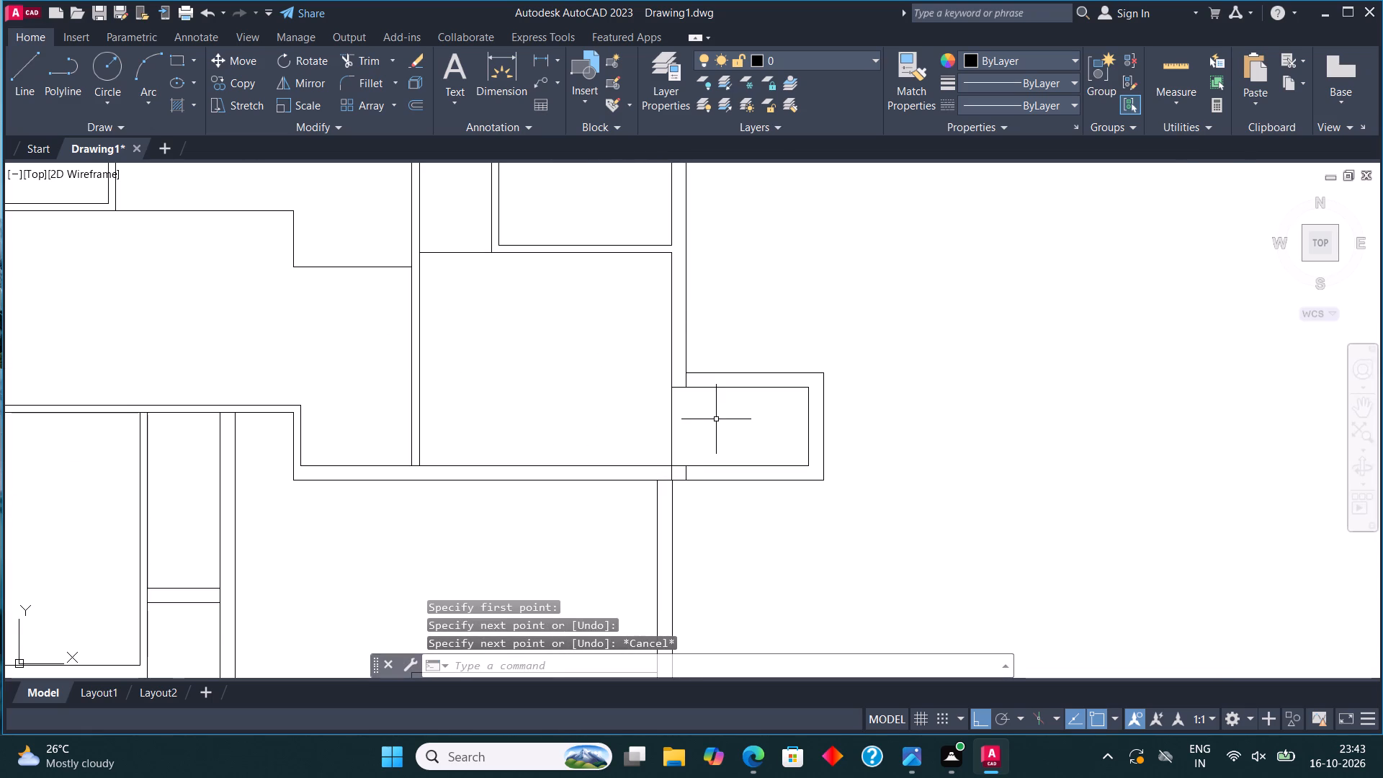
pyautogui.click(366, 67)
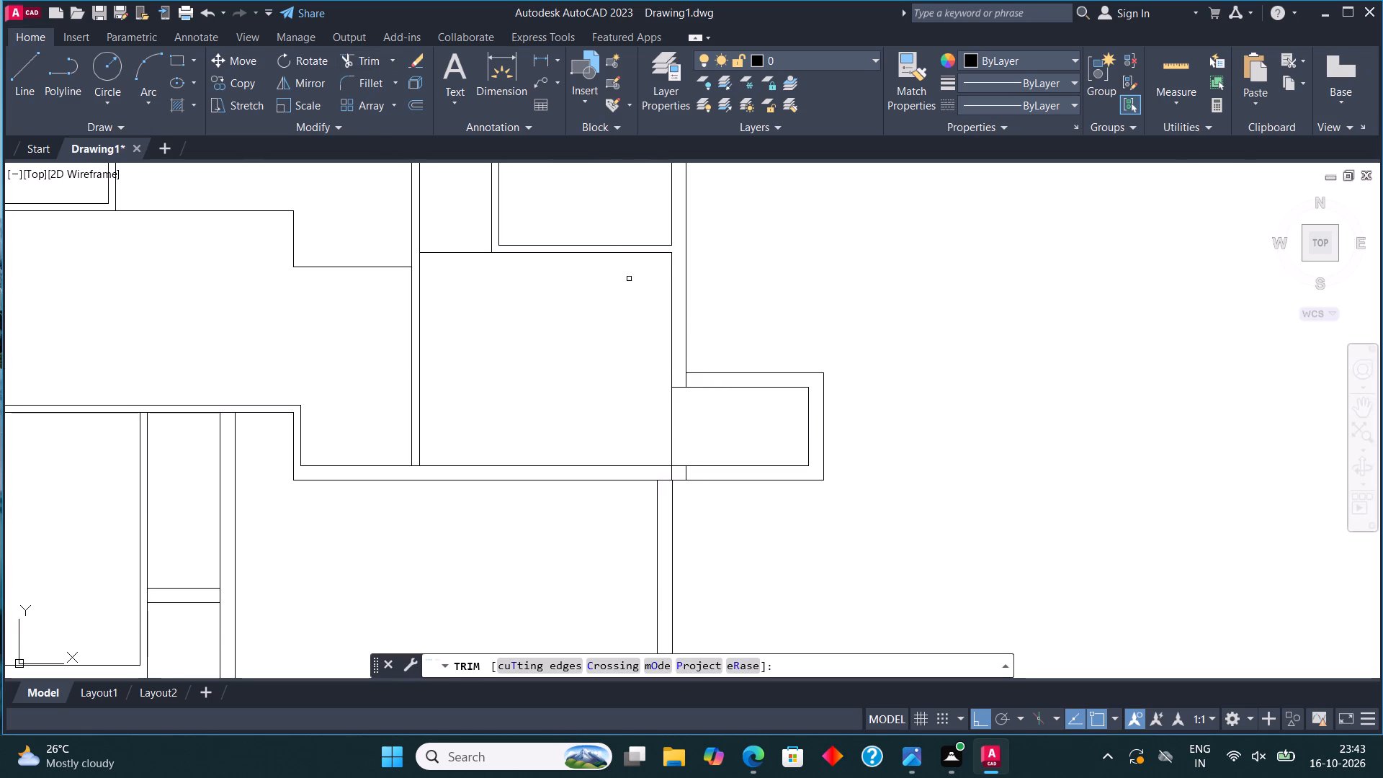
pyautogui.click(687, 377)
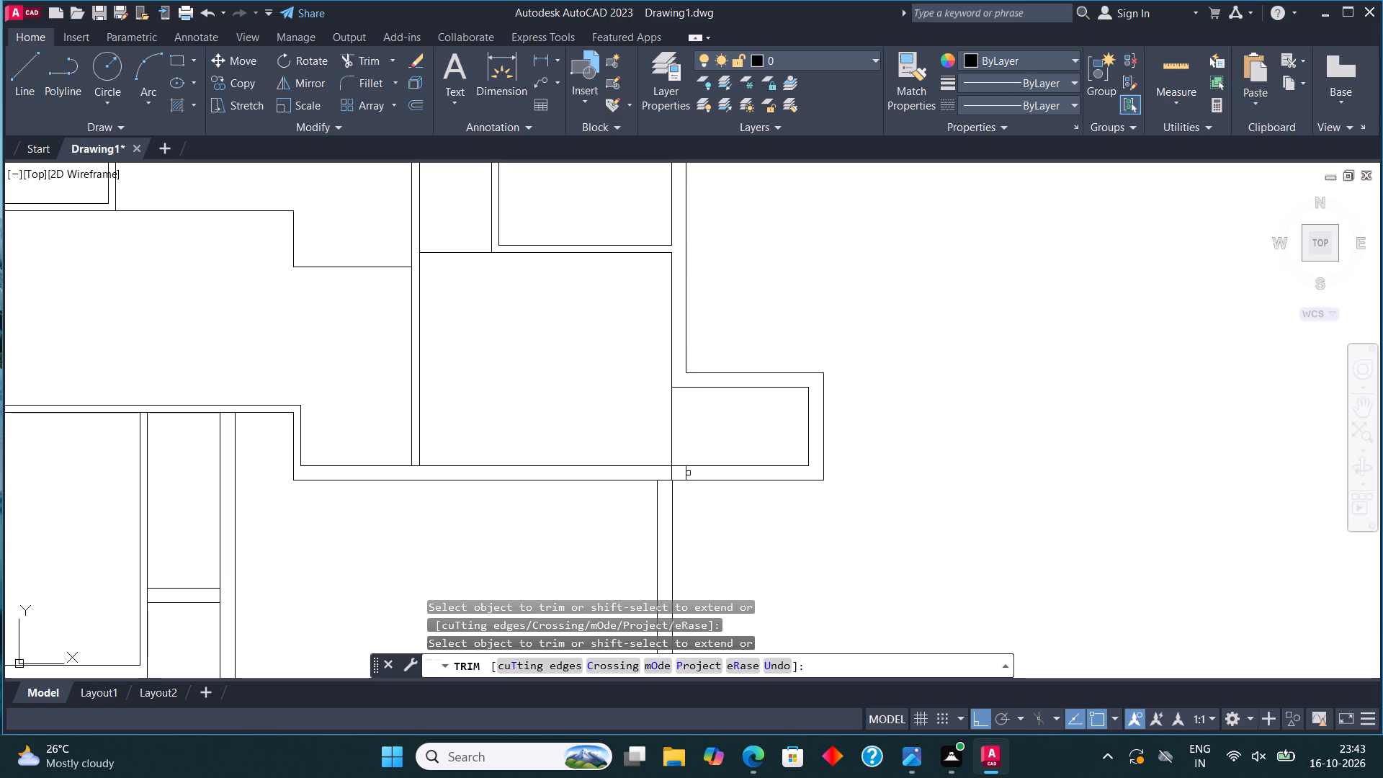
pyautogui.click(686, 473)
pyautogui.press('Escape')
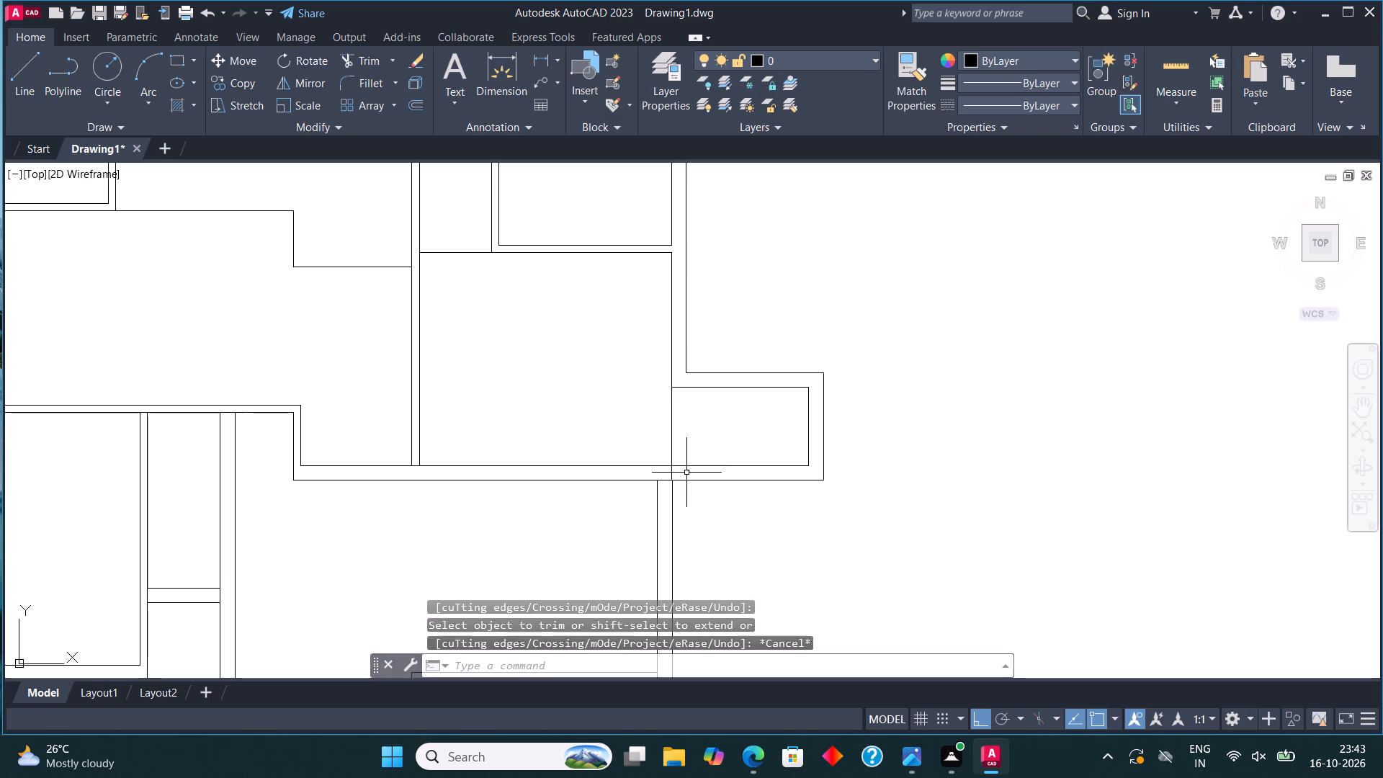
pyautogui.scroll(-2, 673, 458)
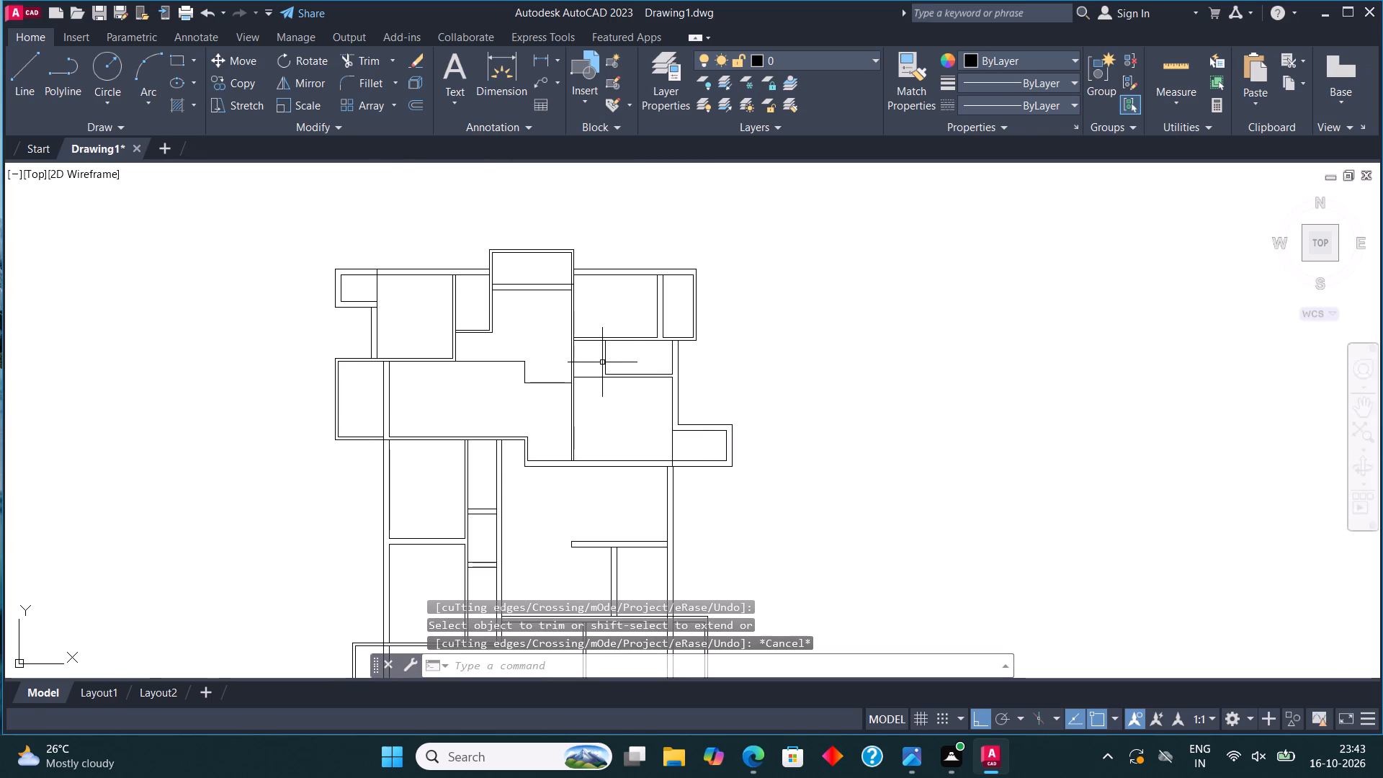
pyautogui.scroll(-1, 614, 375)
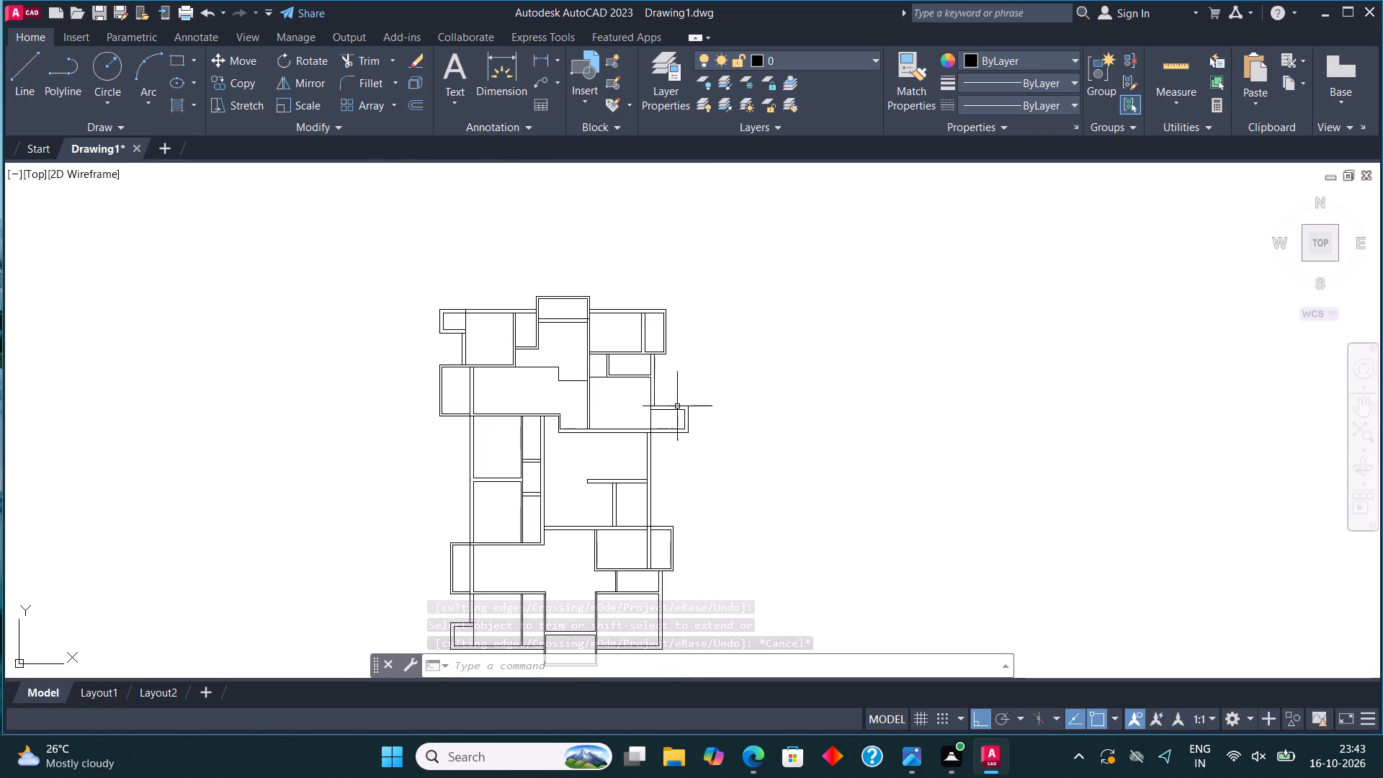
# Stretch the right-hand projection's inner and outer end wall lines inward by about 2'-4" and 2'-5" to shorten it.
pyautogui.scroll(2, 679, 400)
pyautogui.moveTo(721, 526); pyautogui.dragTo(712, 494)
pyautogui.click(681, 387)
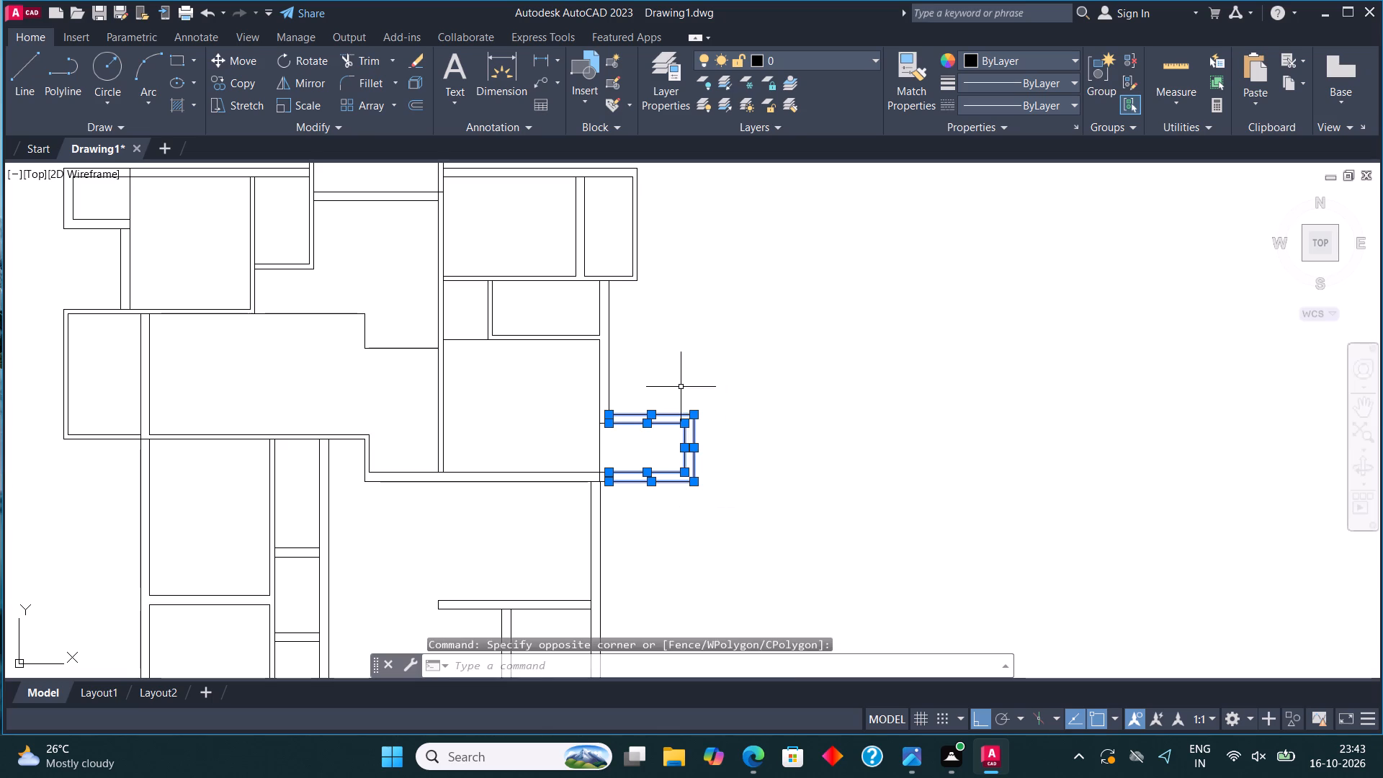
pyautogui.scroll(1, 691, 446)
pyautogui.click(679, 445)
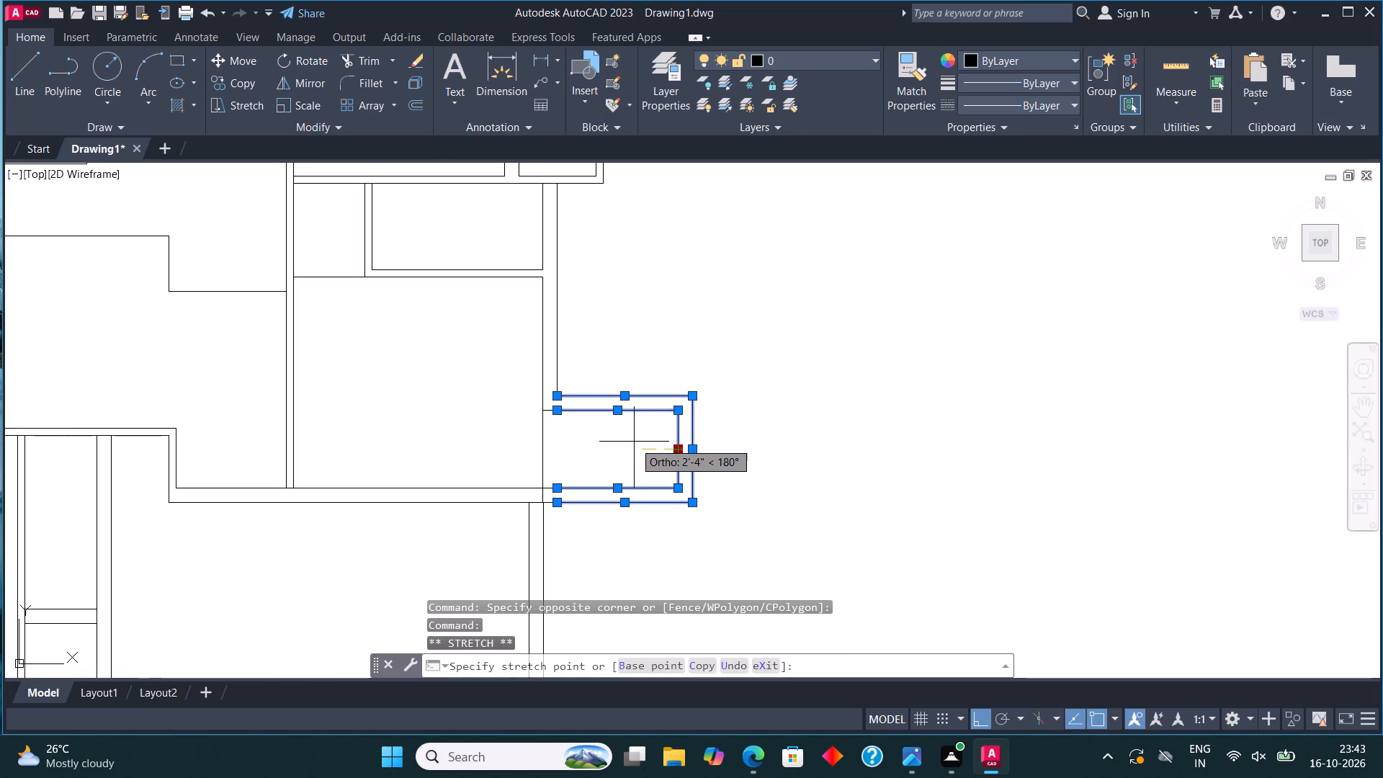
pyautogui.click(632, 441)
pyautogui.click(692, 452)
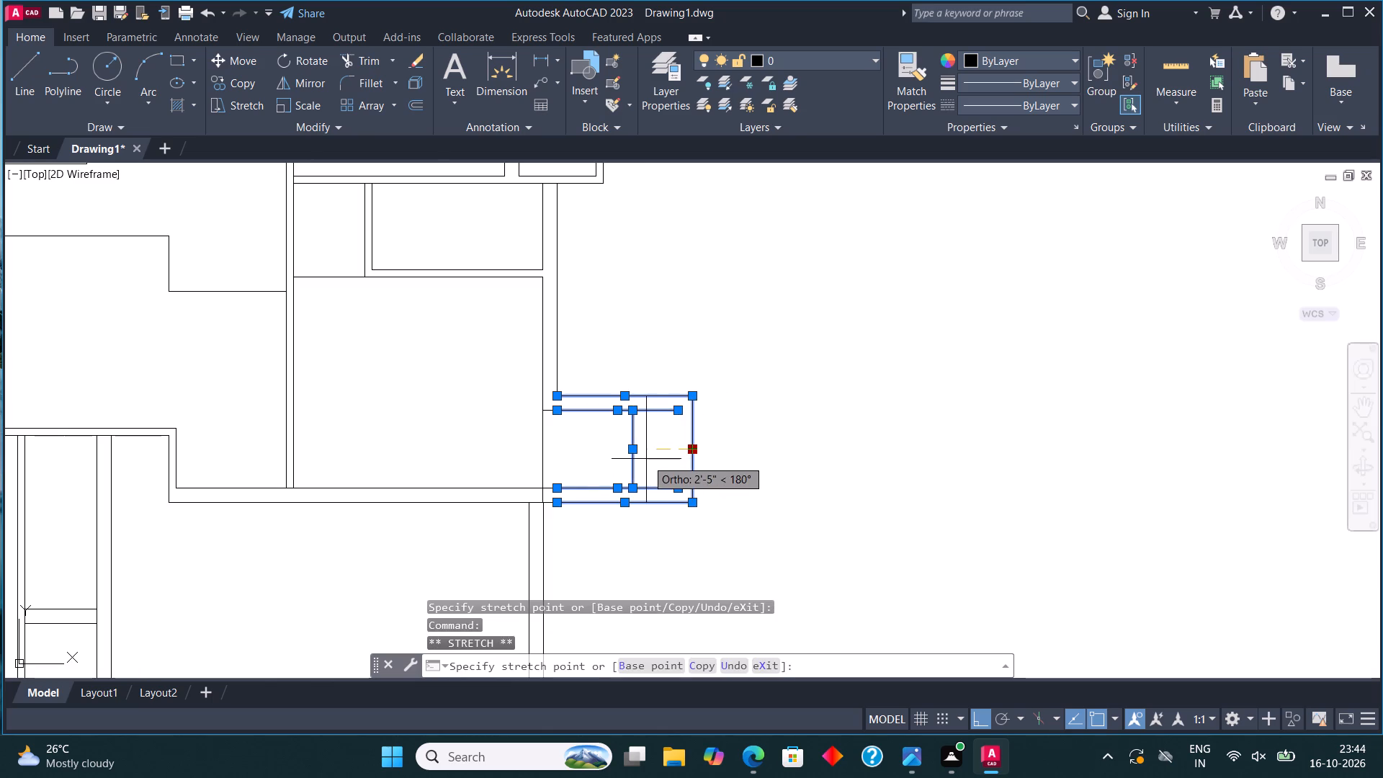
pyautogui.click(646, 459)
pyautogui.press('Escape')
# Trim the projection's top and bottom wall lines beyond its shifted end wall, and the inner line stubs inside that wall.
pyautogui.moveTo(660, 435); pyautogui.dragTo(650, 385, button='middle')
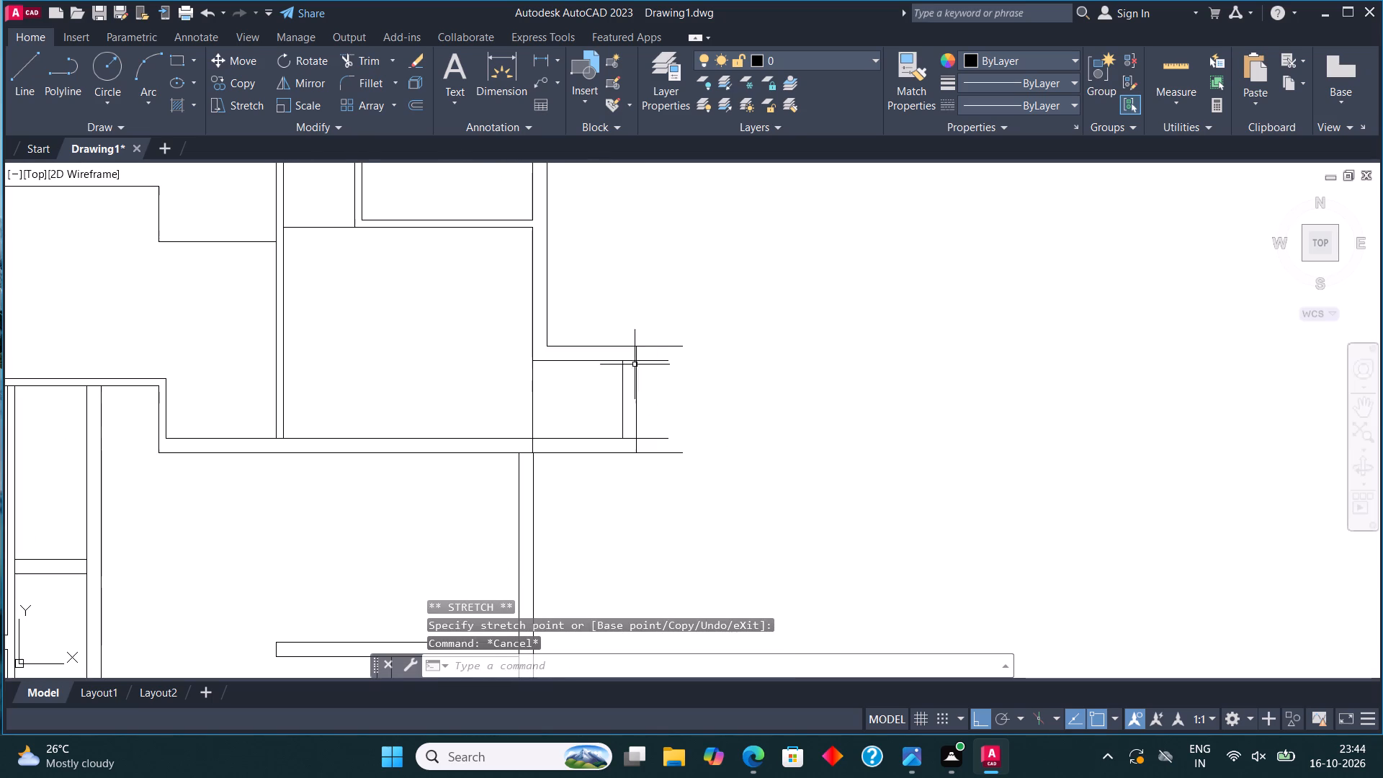
pyautogui.click(366, 46)
pyautogui.click(40, 35)
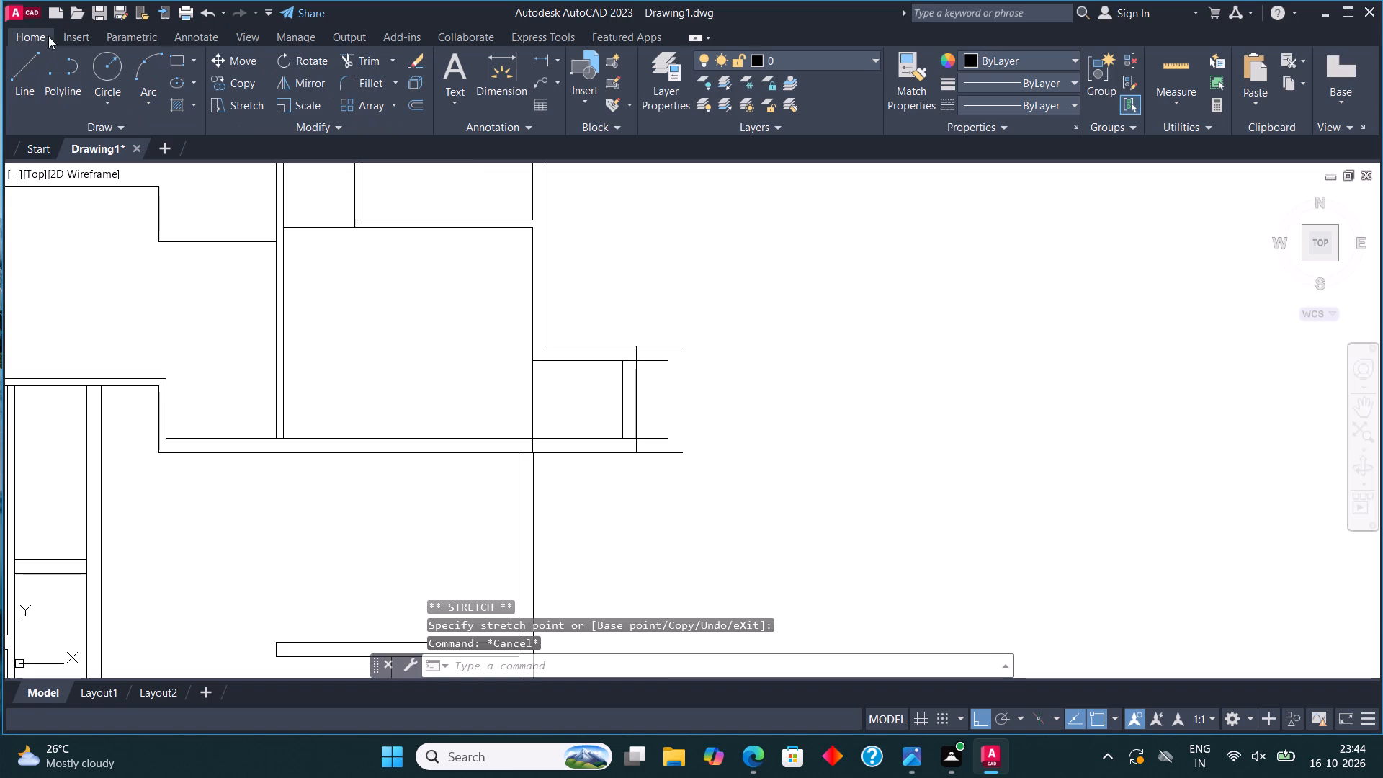
pyautogui.click(357, 65)
pyautogui.click(652, 294)
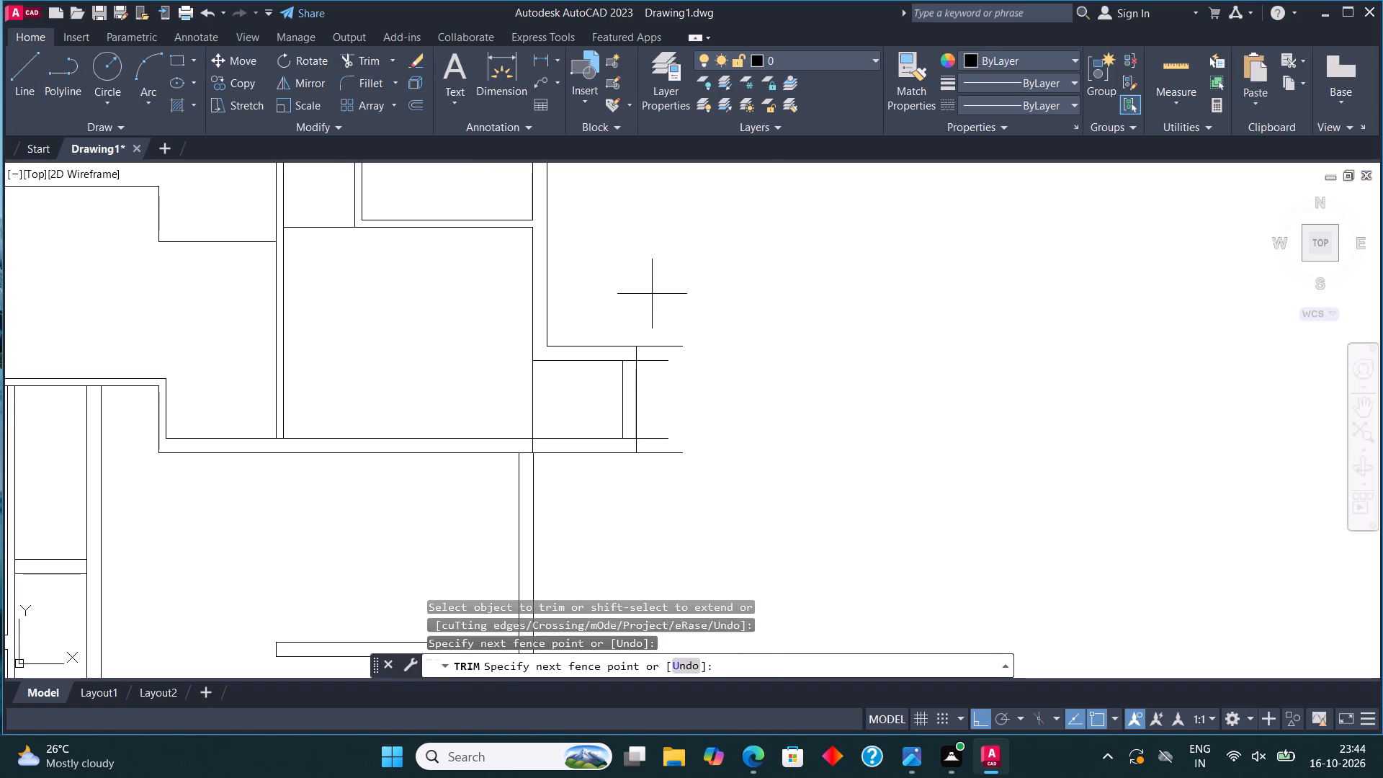
pyautogui.click(643, 505)
pyautogui.click(627, 360)
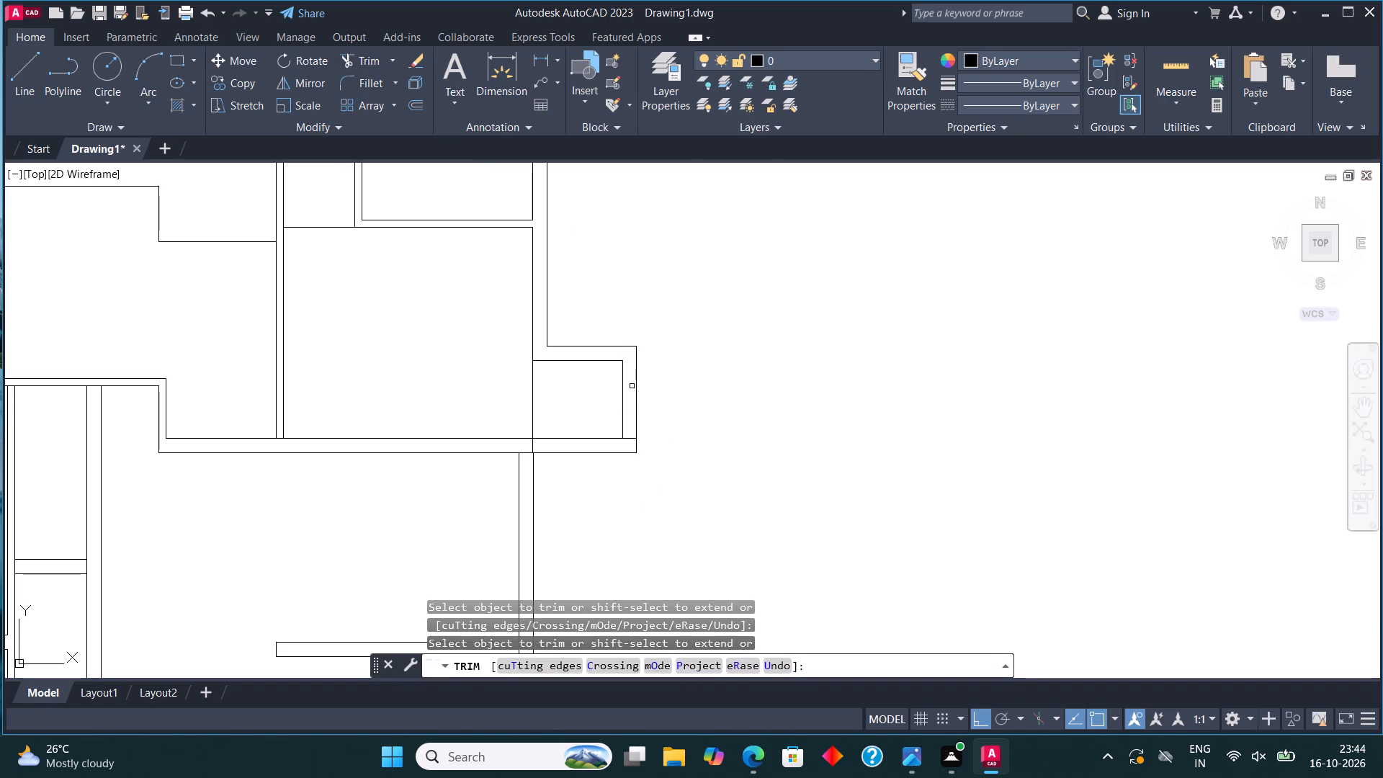
pyautogui.click(628, 438)
pyautogui.press('Escape')
# Draw short lines across the upper-left room's right wall, at its bottom wall and at the adjoining small room's bottom line.
pyautogui.scroll(-2, 738, 314)
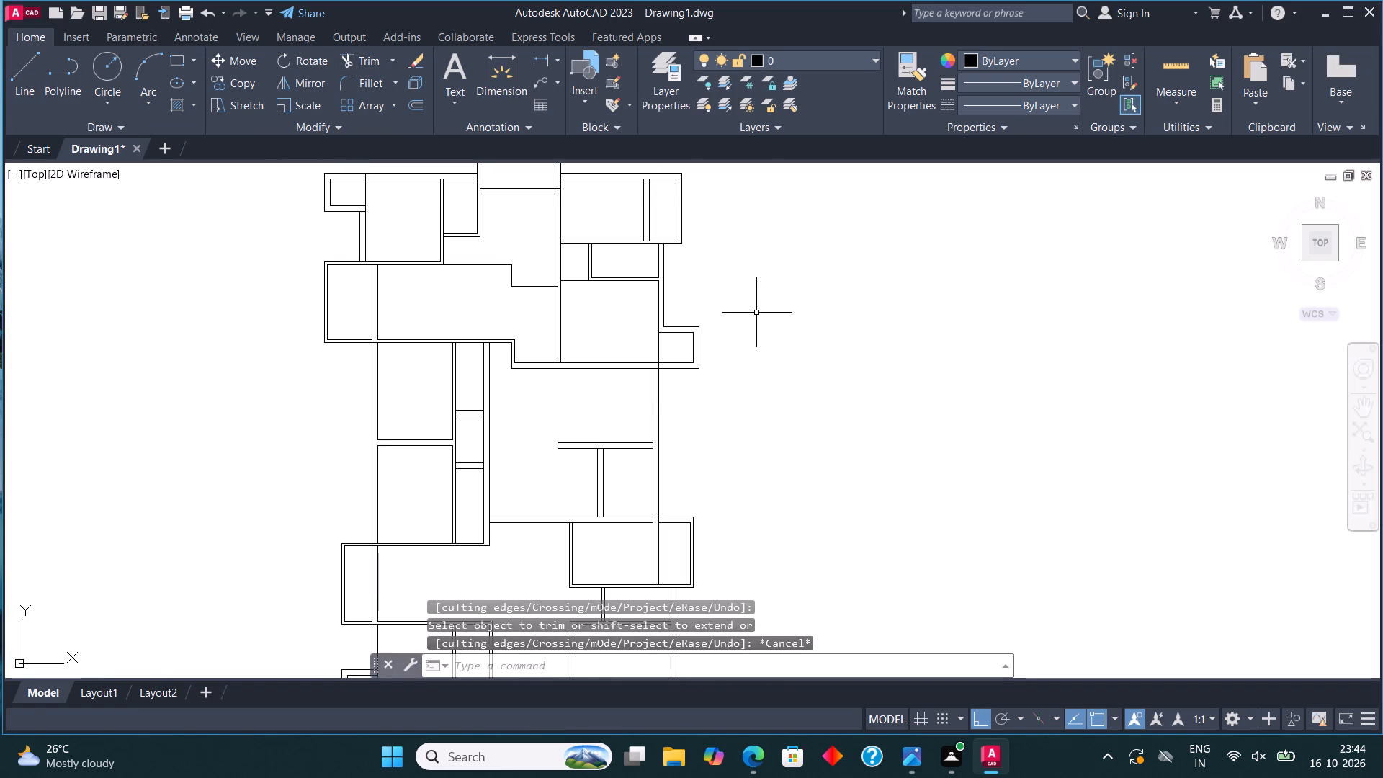
pyautogui.scroll(-2, 688, 402)
pyautogui.scroll(2, 588, 331)
pyautogui.moveTo(518, 308); pyautogui.dragTo(603, 353, button='middle')
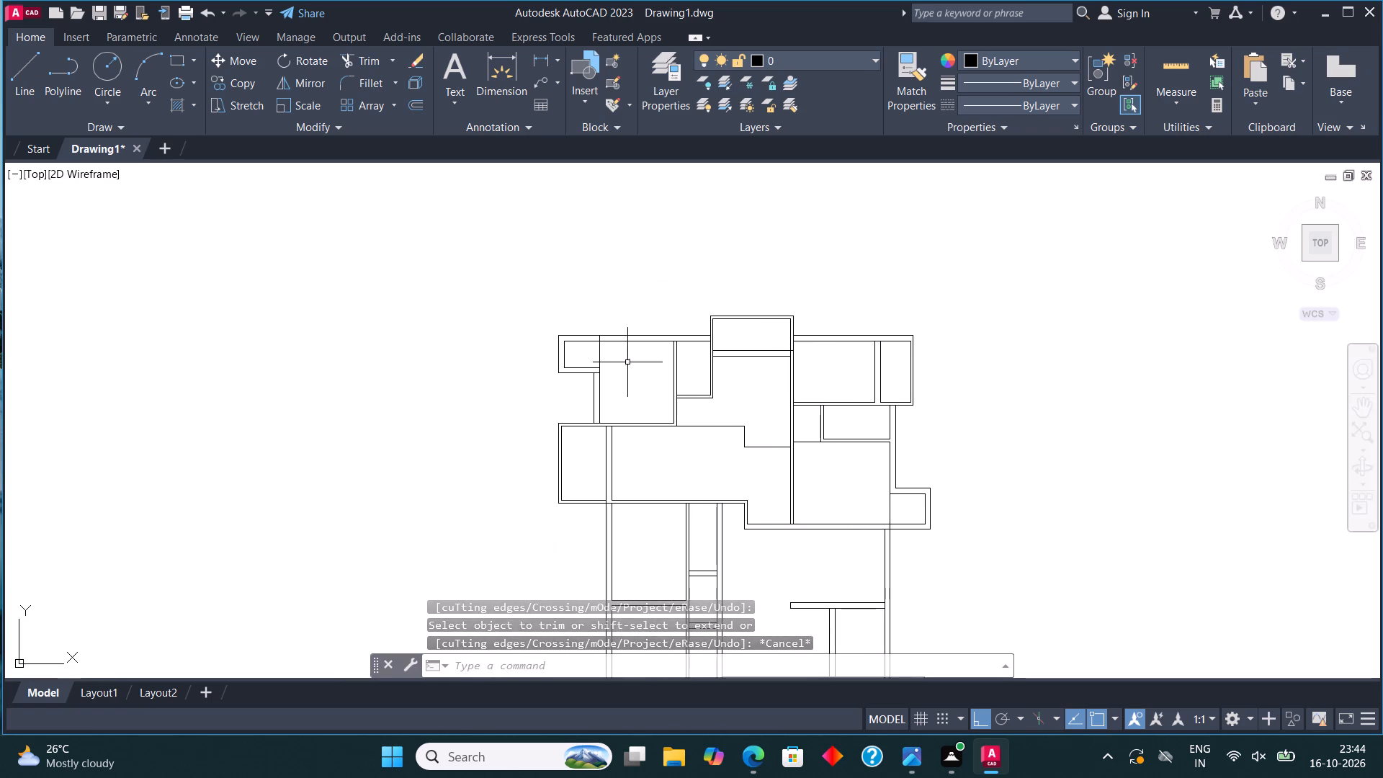
pyautogui.scroll(1, 667, 354)
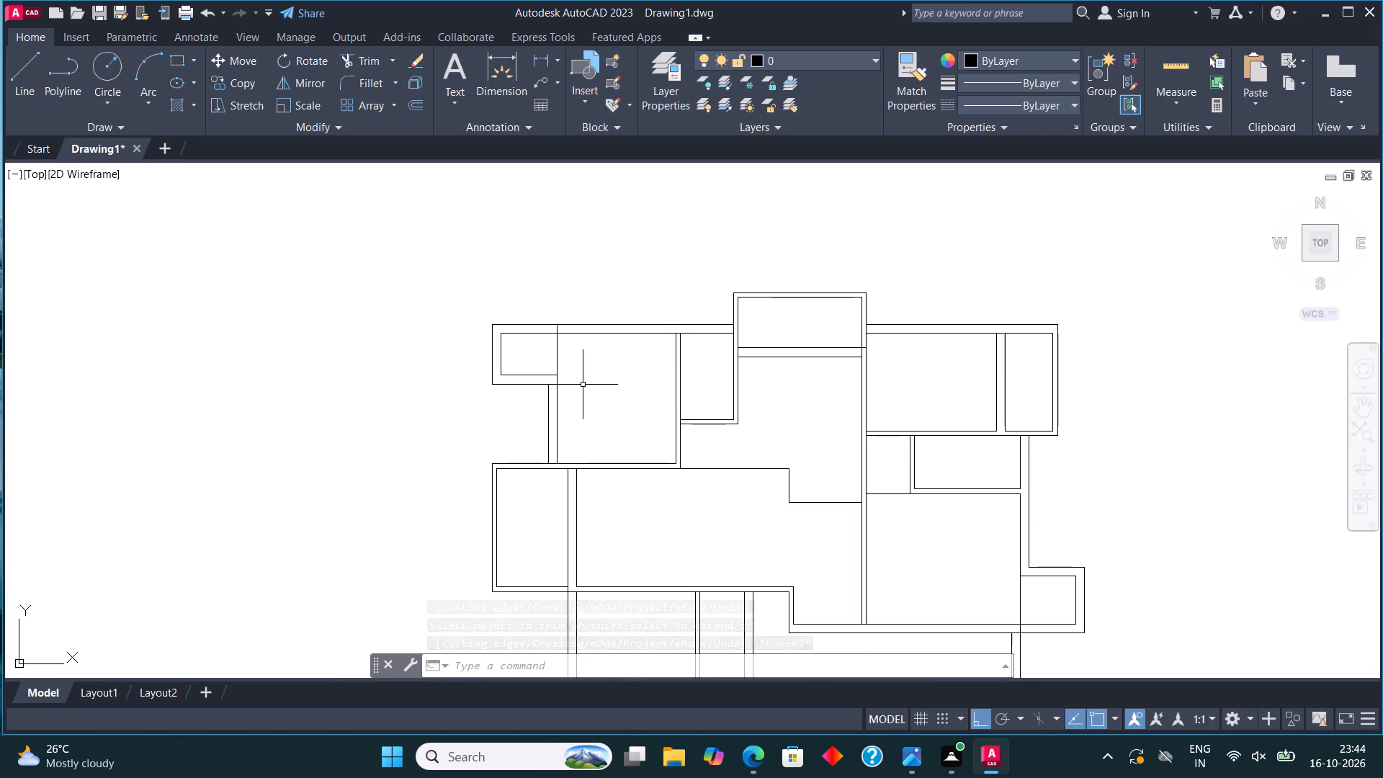
pyautogui.moveTo(677, 383); pyautogui.dragTo(666, 342, button='middle')
pyautogui.scroll(1, 687, 413)
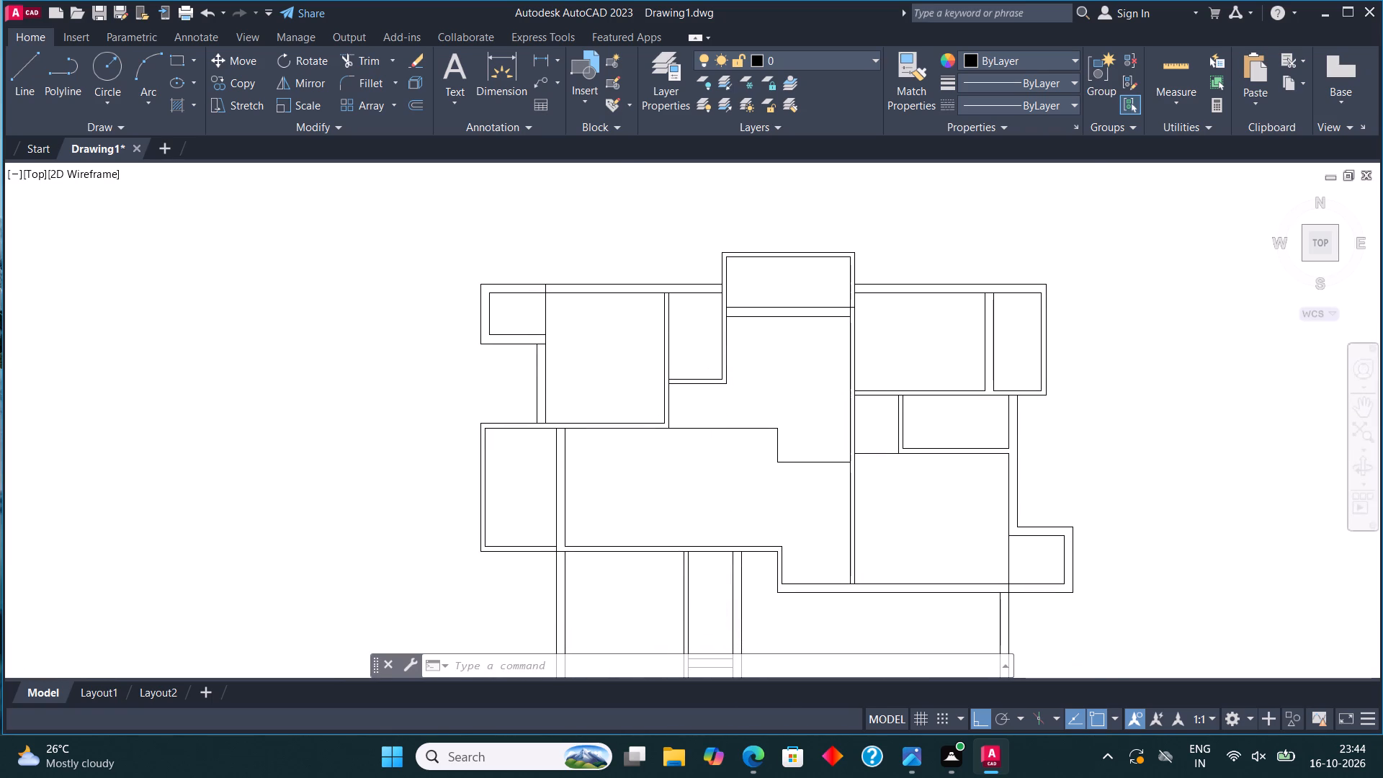
pyautogui.scroll(1, 687, 413)
pyautogui.click(19, 67)
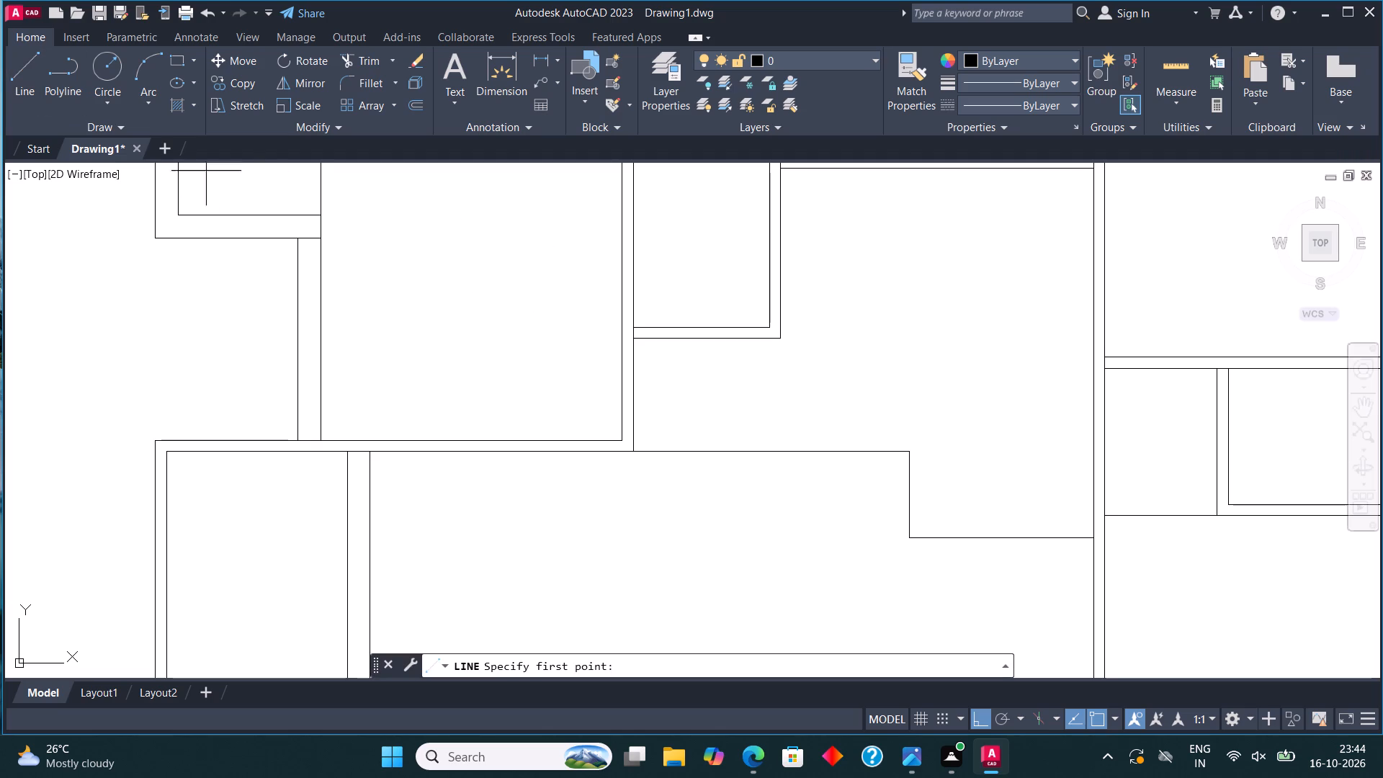
pyautogui.click(617, 436)
pyautogui.click(632, 435)
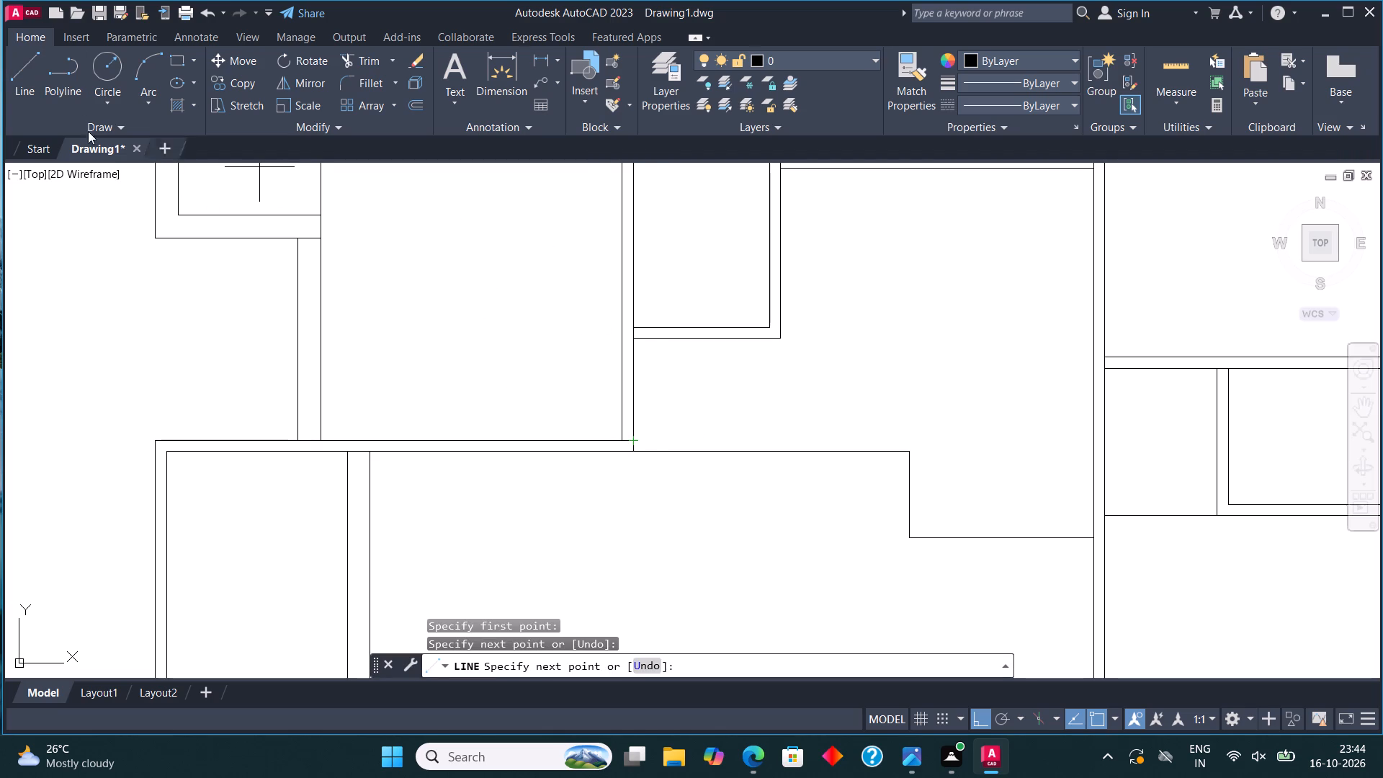
pyautogui.click(23, 70)
pyautogui.click(640, 335)
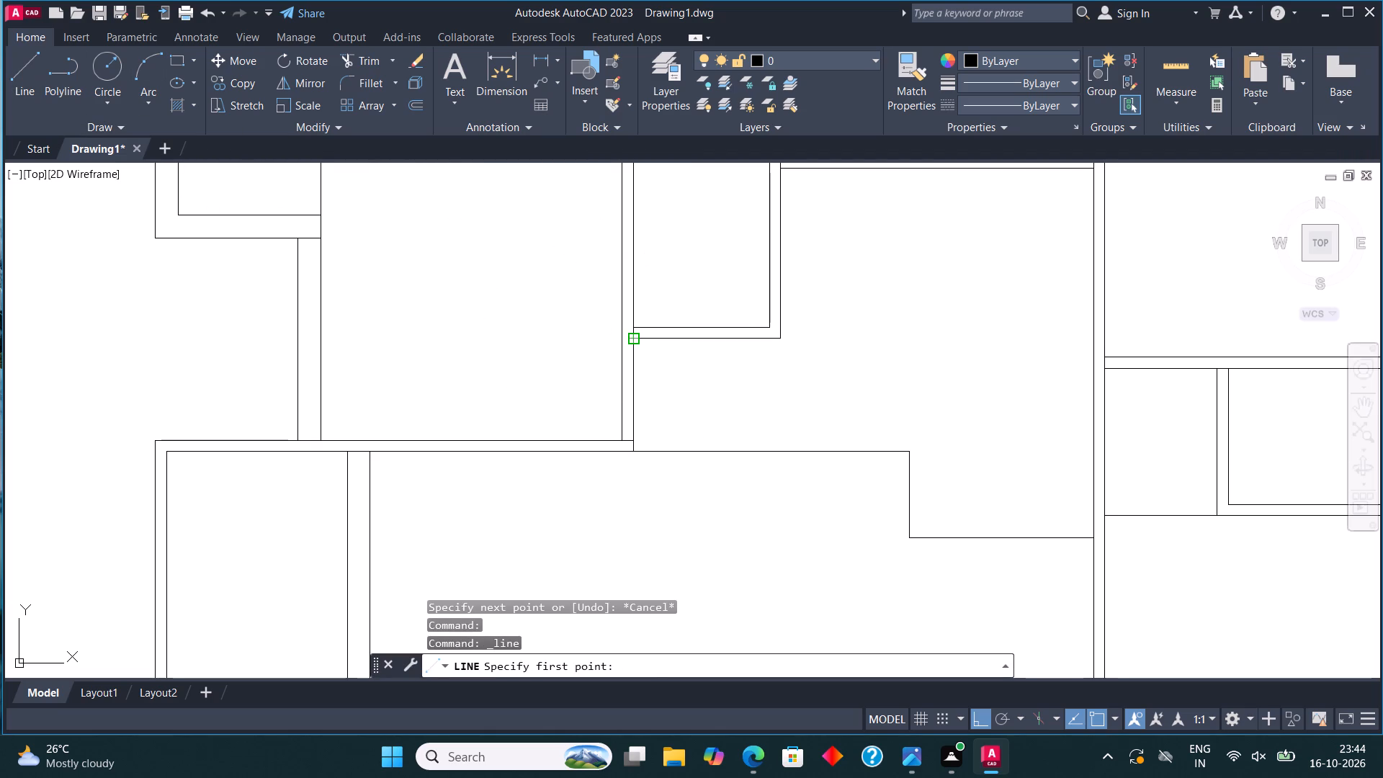
pyautogui.click(620, 336)
# Trim both wall lines between the two short closing lines to open the upper-left room's right wall.
pyautogui.click(380, 55)
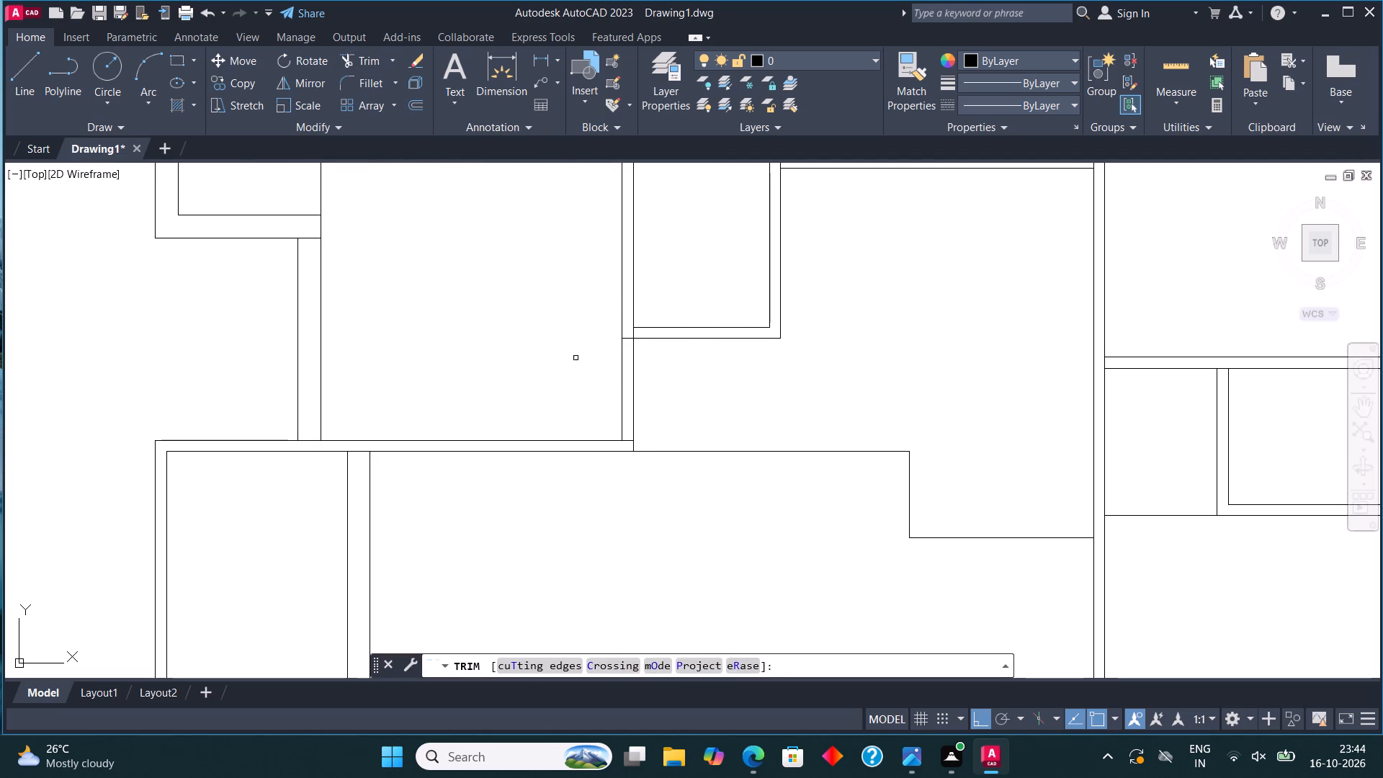
pyautogui.click(576, 359)
pyautogui.click(674, 362)
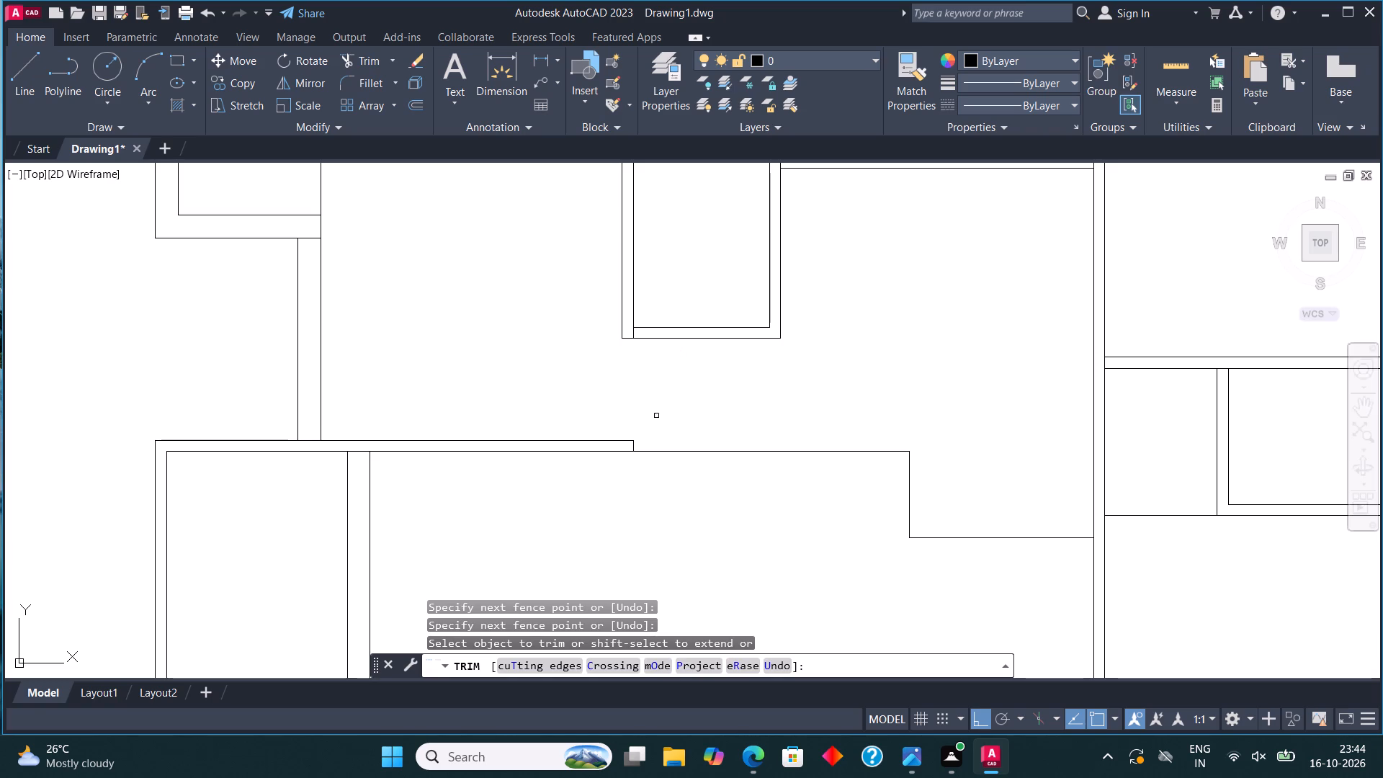
pyautogui.press('Escape')
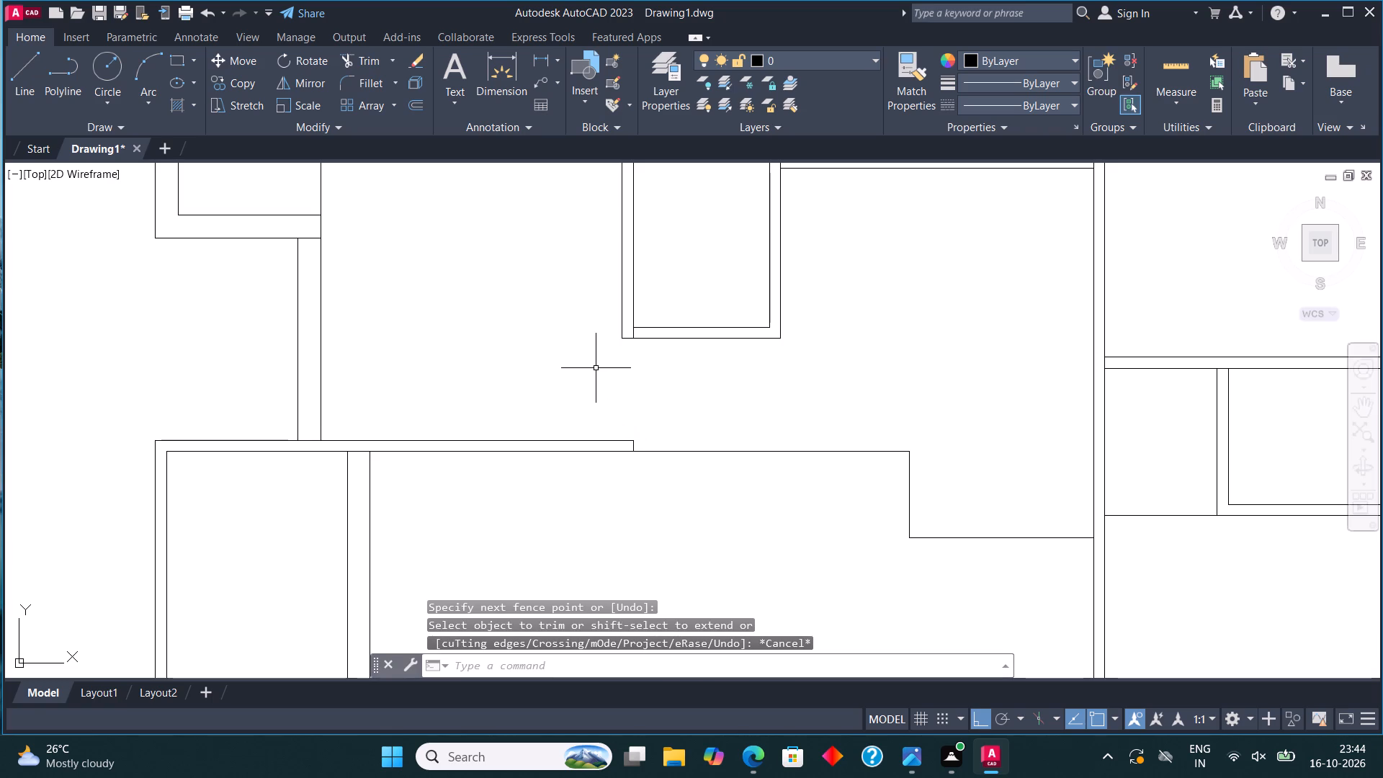
# Load the ACAD_ISO02W100 (ISO dash) linetype and make it the current linetype.
pyautogui.write('LI')
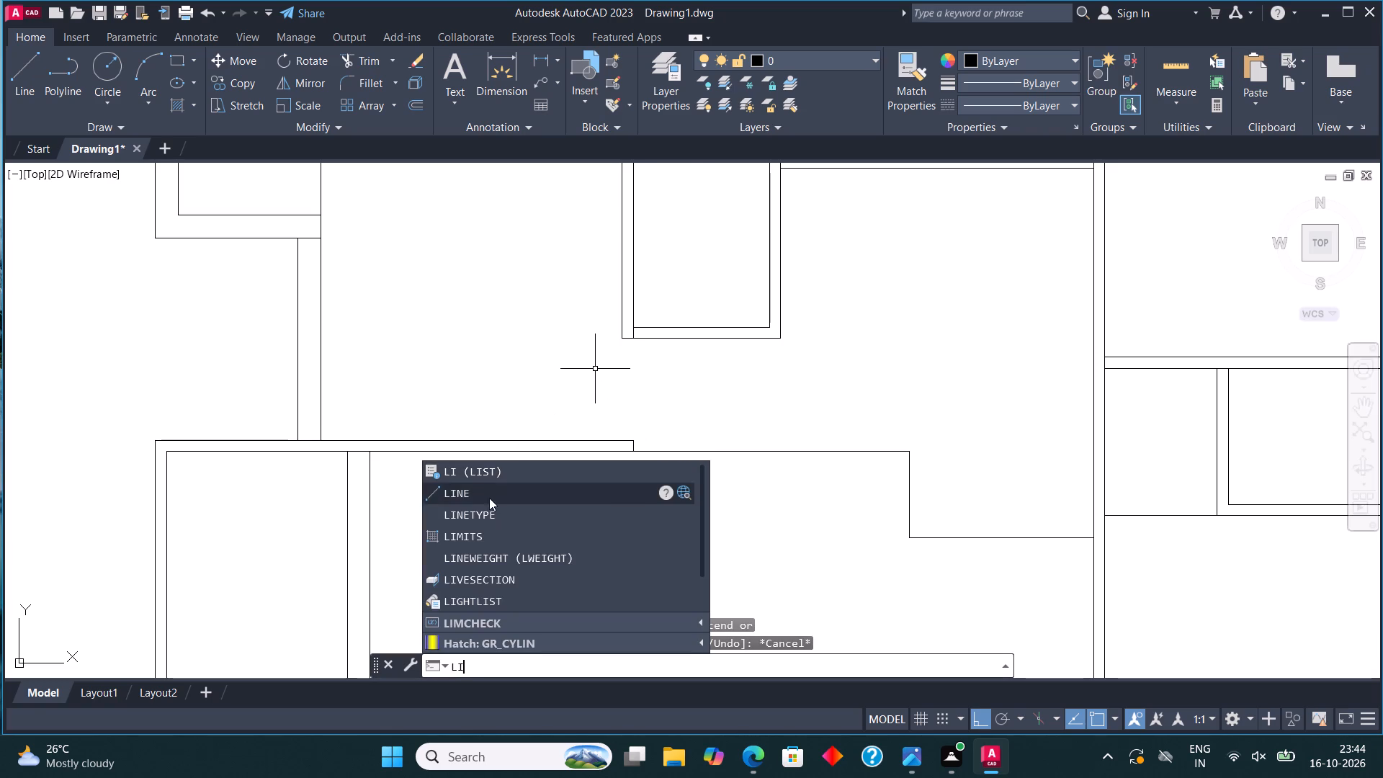
pyautogui.click(487, 524)
pyautogui.click(838, 228)
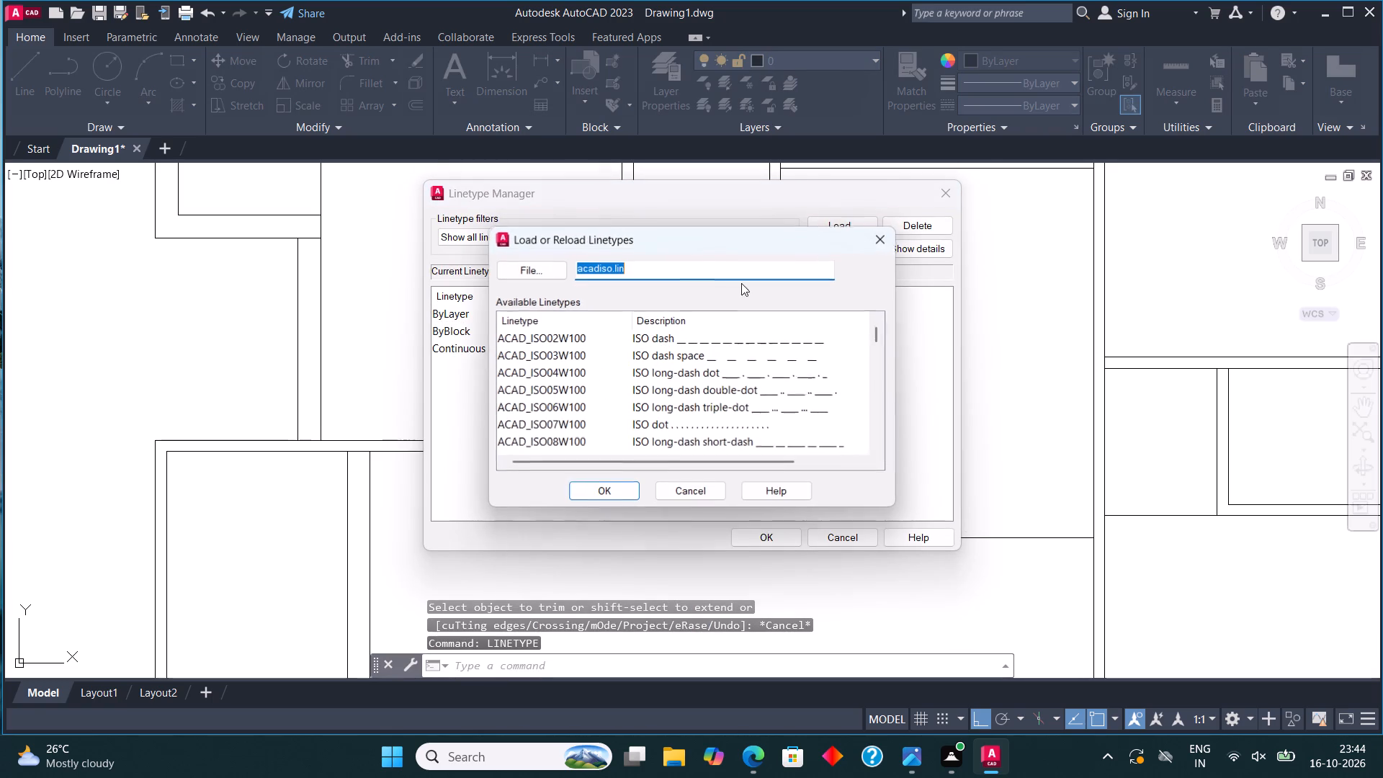
pyautogui.click(647, 339)
pyautogui.click(621, 485)
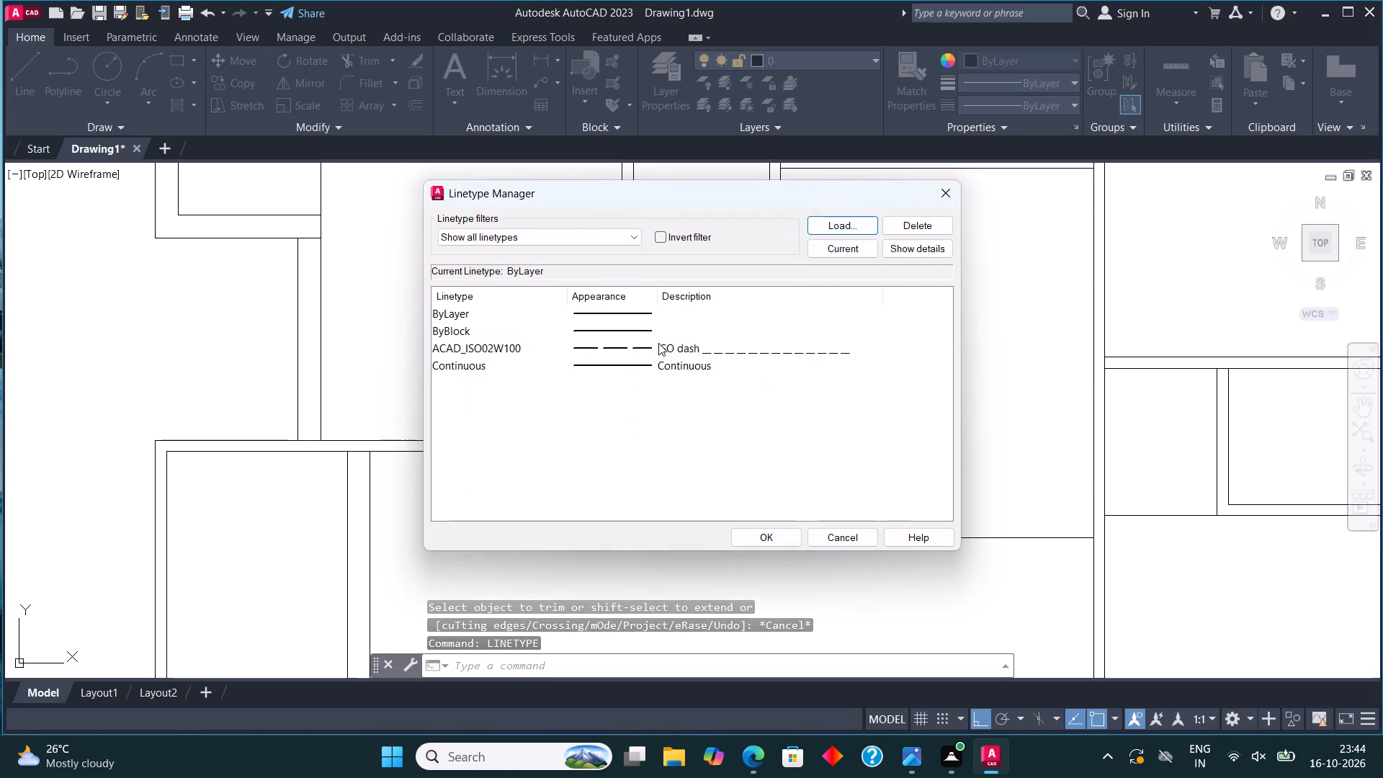
pyautogui.click(658, 343)
pyautogui.click(856, 249)
pyautogui.click(768, 522)
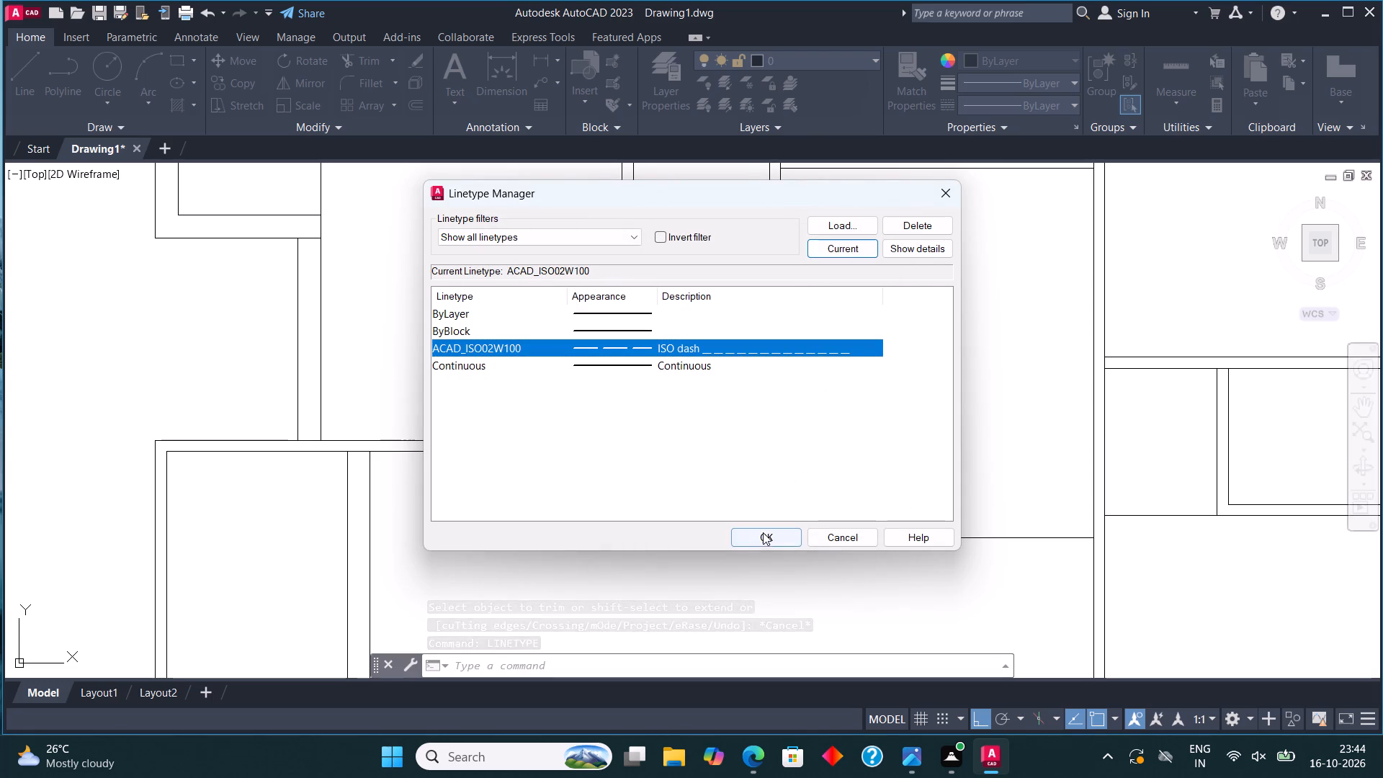
pyautogui.click(763, 532)
# Draw a dashed rectangle filling the wall opening, from the small room's outer bottom-left corner to the lower wall's end.
pyautogui.click(180, 56)
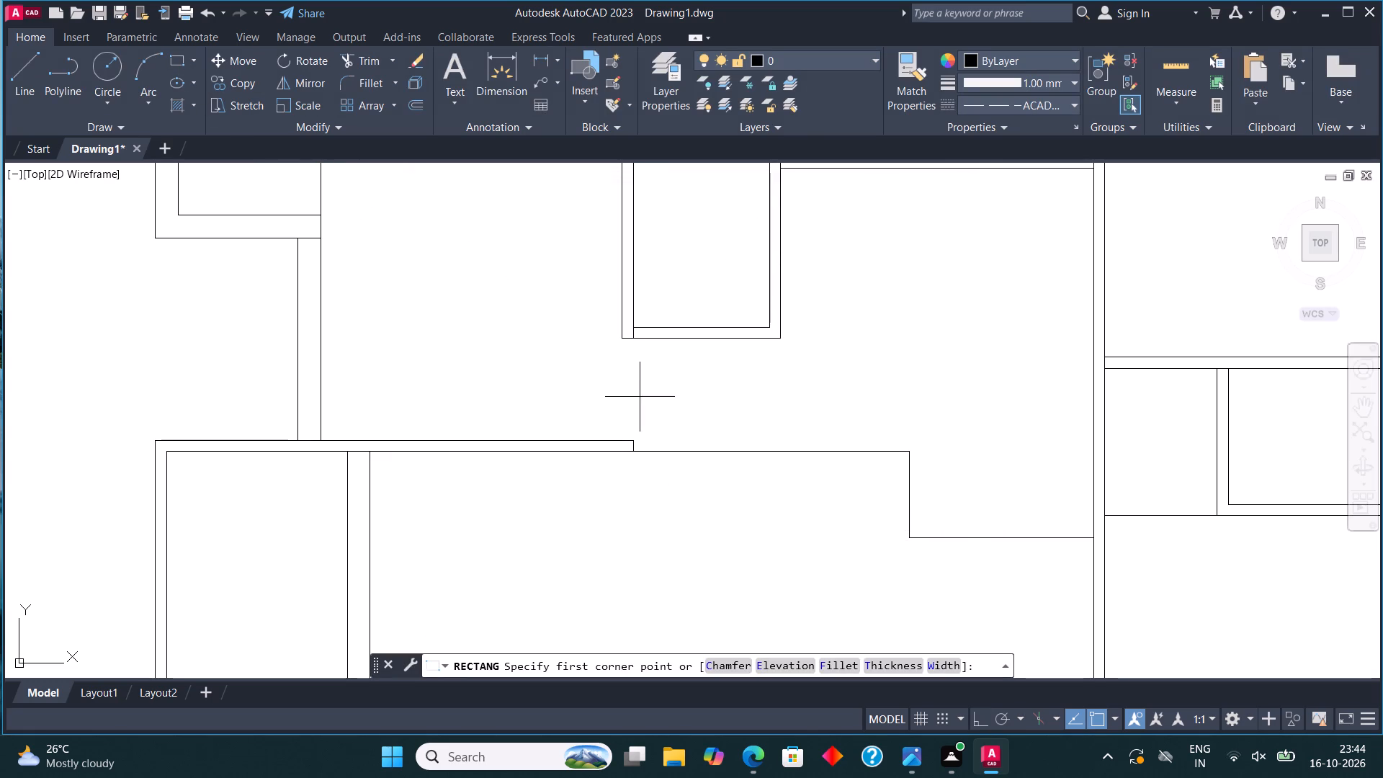
pyautogui.click(625, 344)
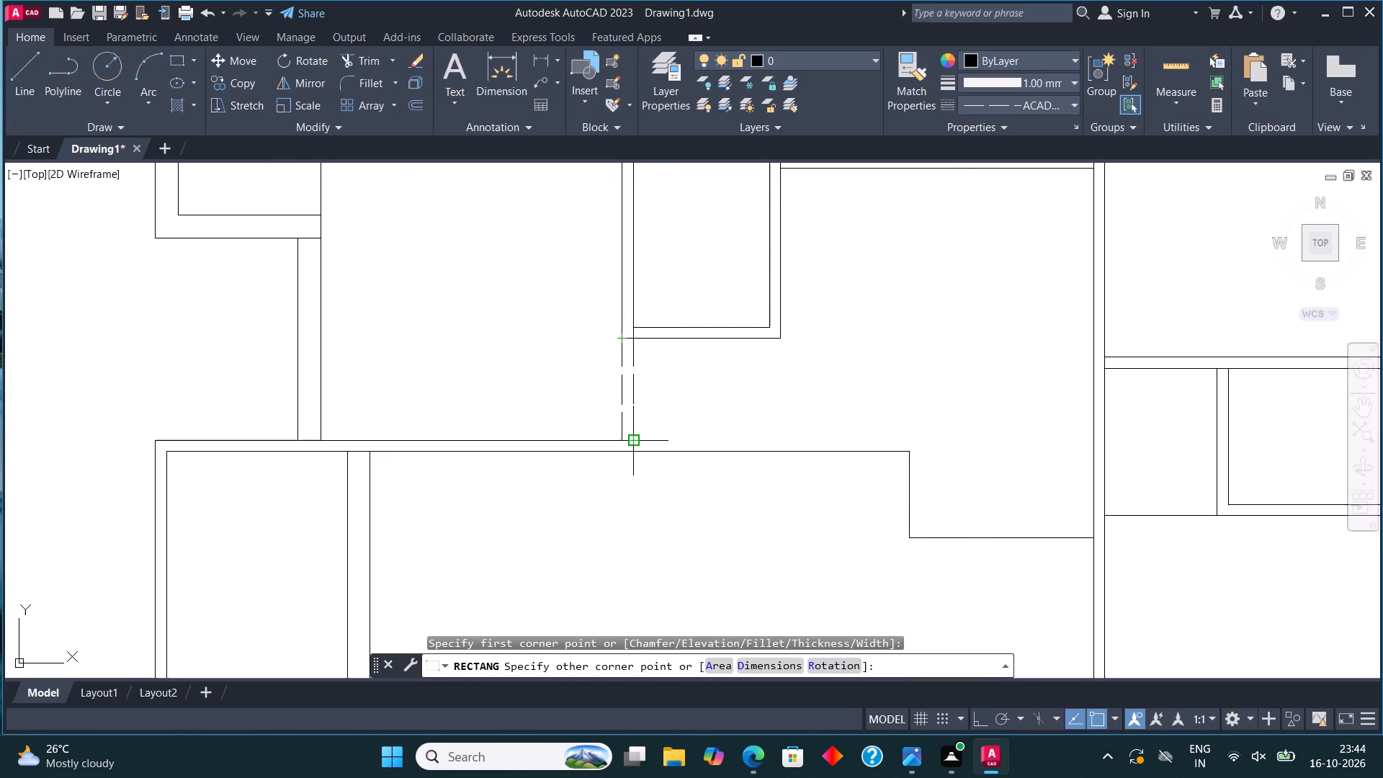
pyautogui.click(635, 442)
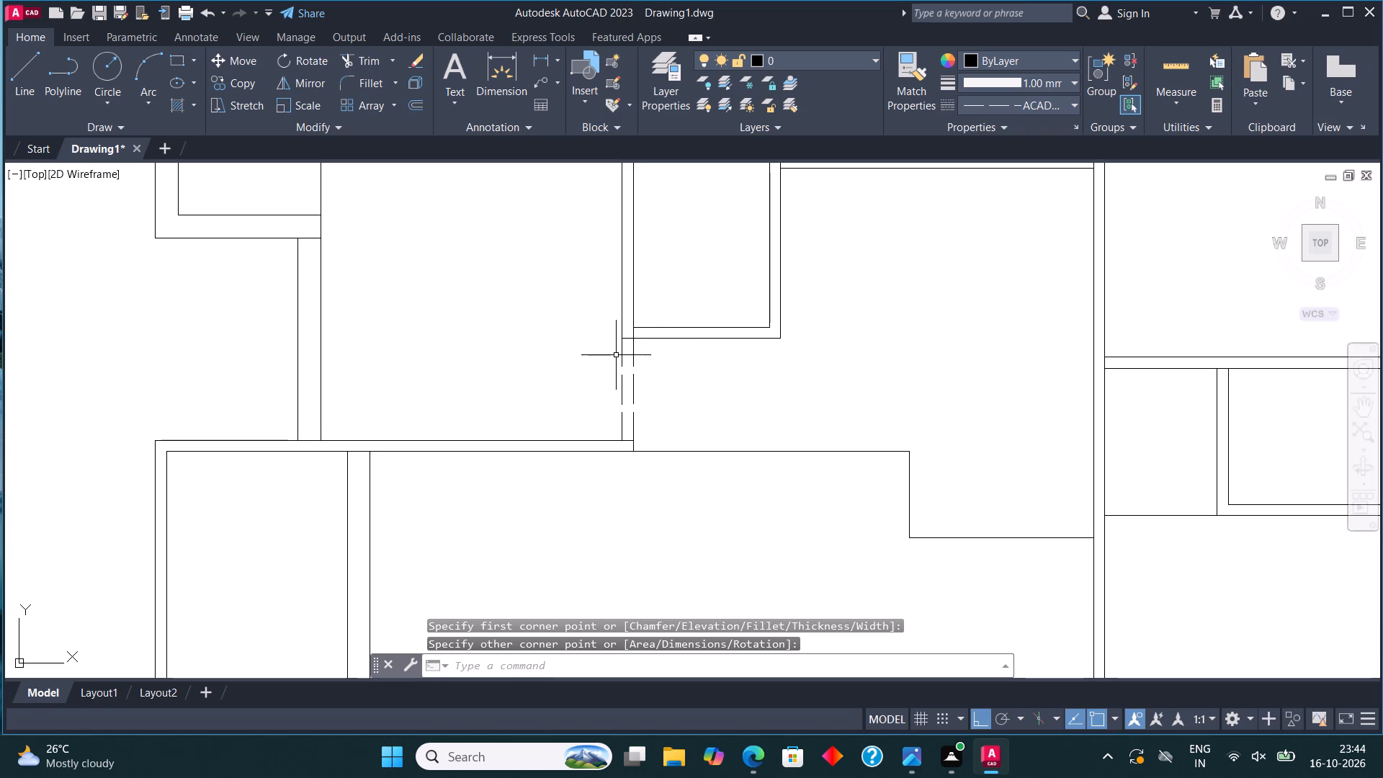
pyautogui.press('Escape')
# Draw a short line across the long central vertical wall, slightly below the upper-right rooms' bottom wall.
pyautogui.scroll(-3, 630, 360)
pyautogui.moveTo(805, 365); pyautogui.dragTo(794, 344, button='middle')
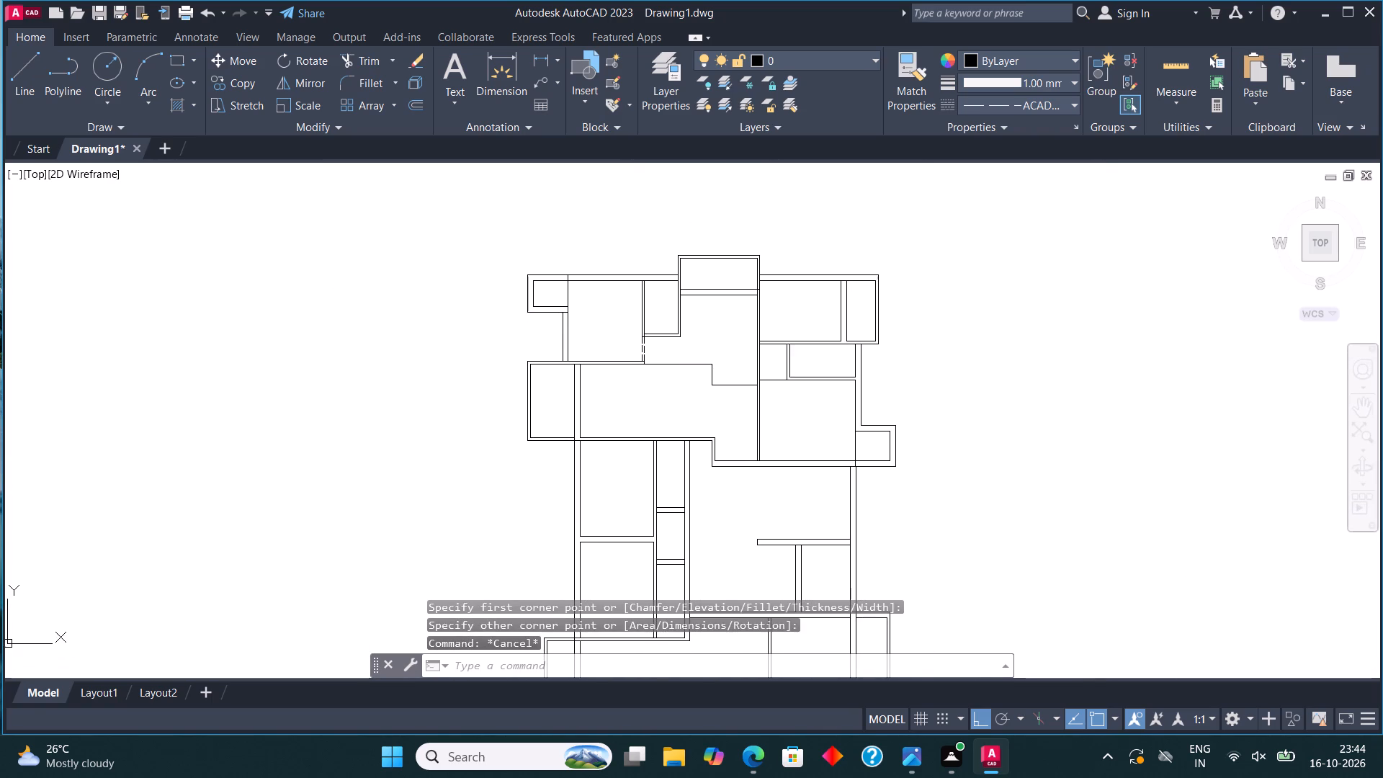
pyautogui.scroll(3, 753, 369)
pyautogui.moveTo(755, 344); pyautogui.dragTo(736, 343, button='middle')
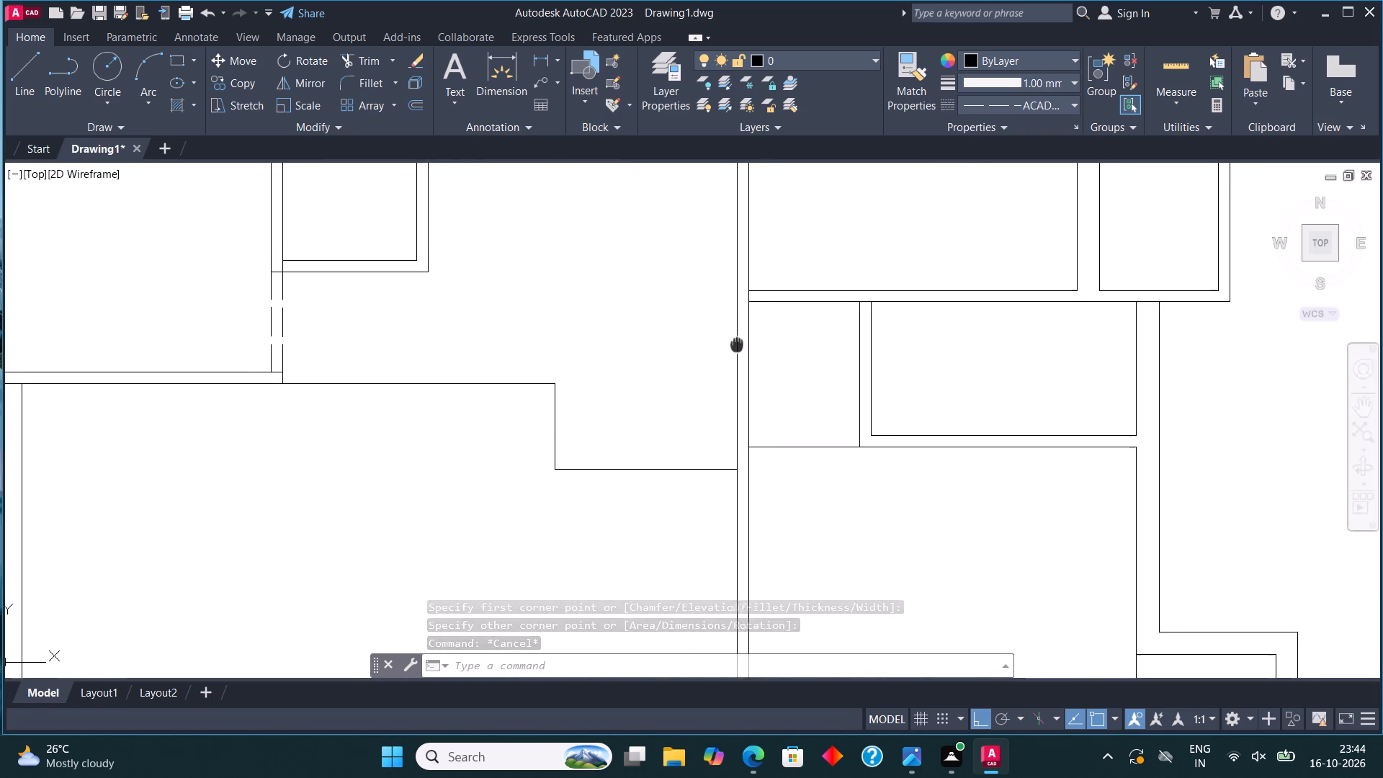
pyautogui.moveTo(736, 343); pyautogui.dragTo(700, 359, button='middle')
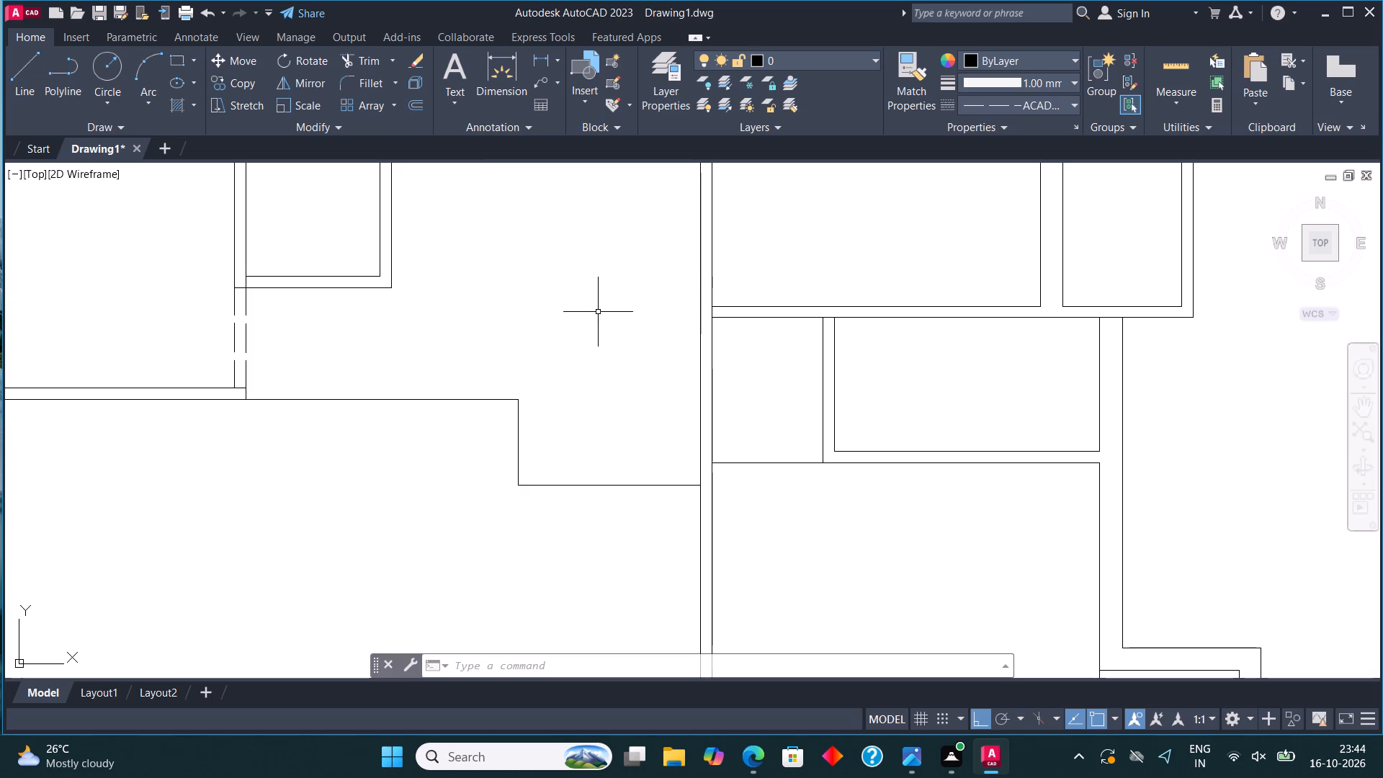
pyautogui.click(15, 74)
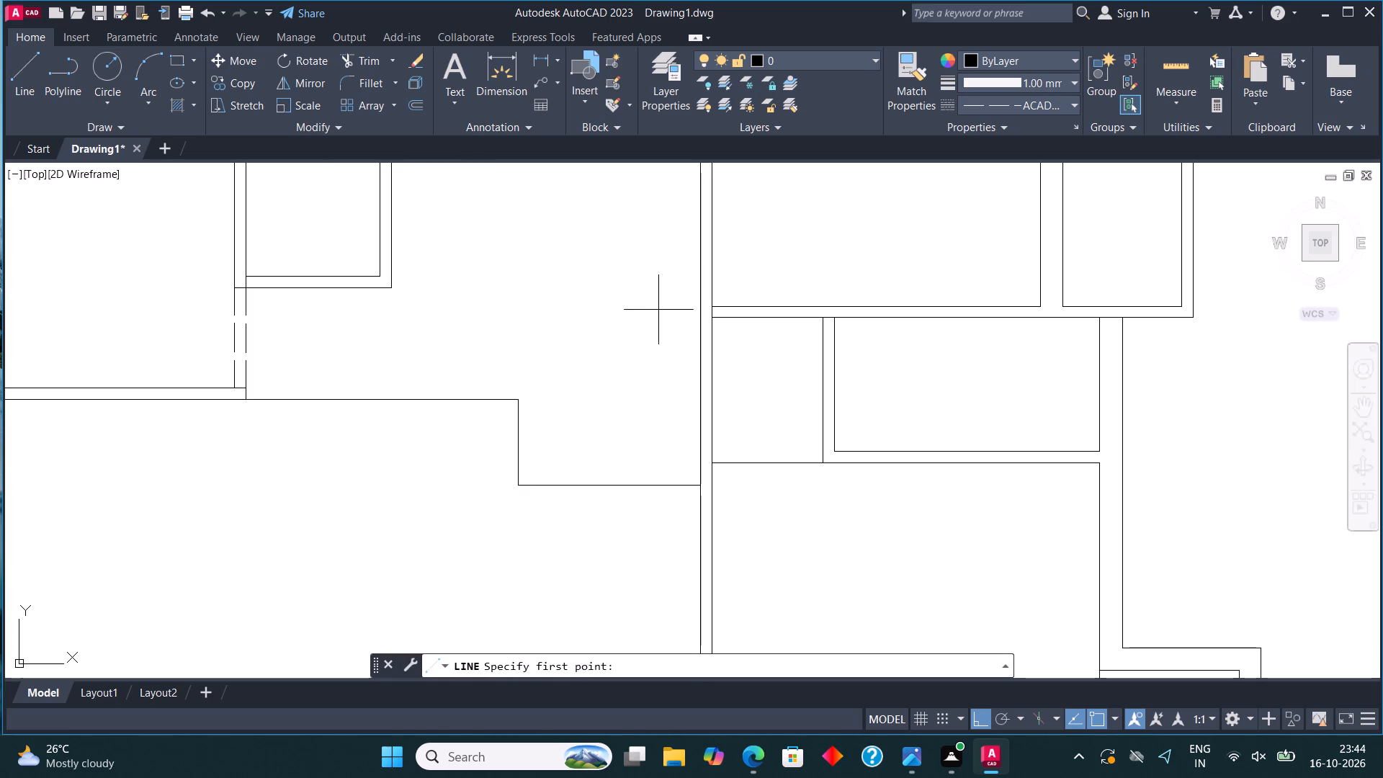
pyautogui.click(702, 346)
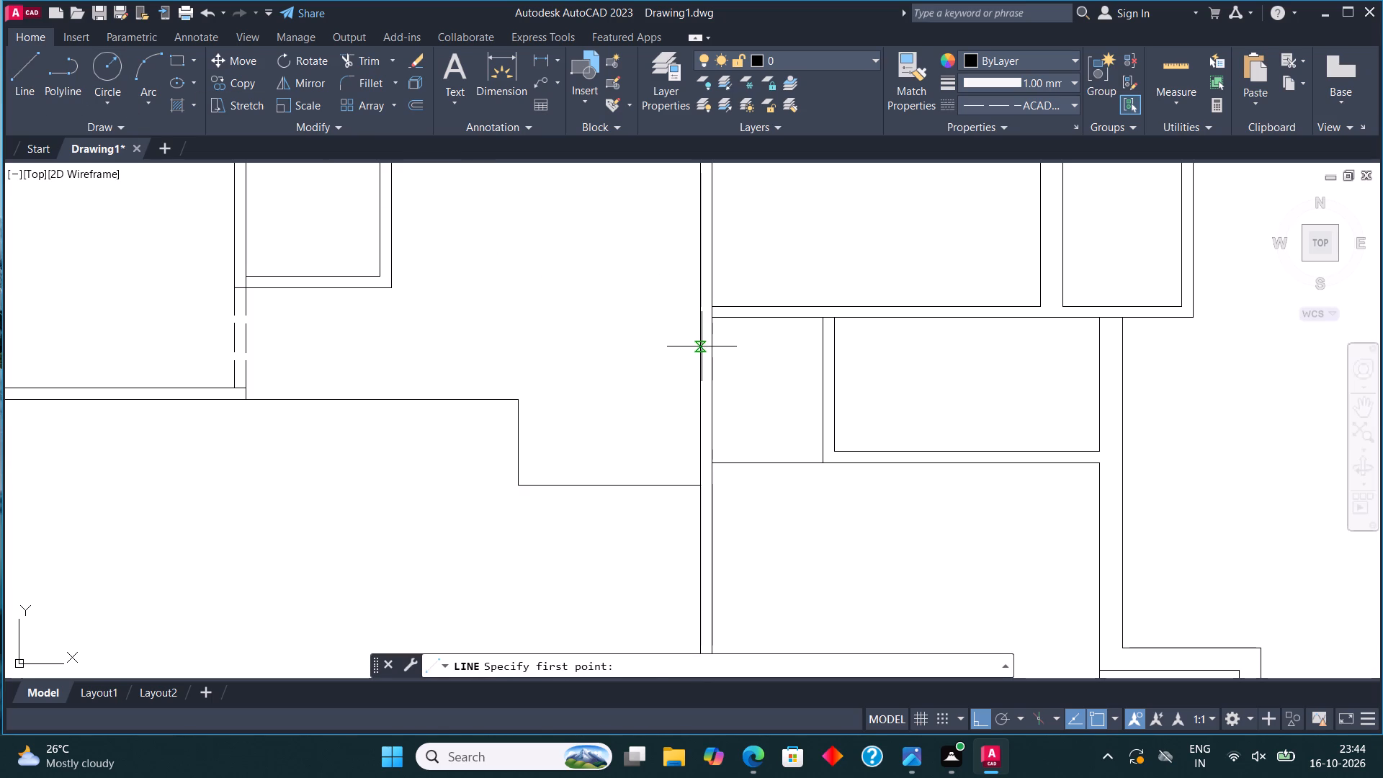
pyautogui.click(715, 347)
pyautogui.press('Escape')
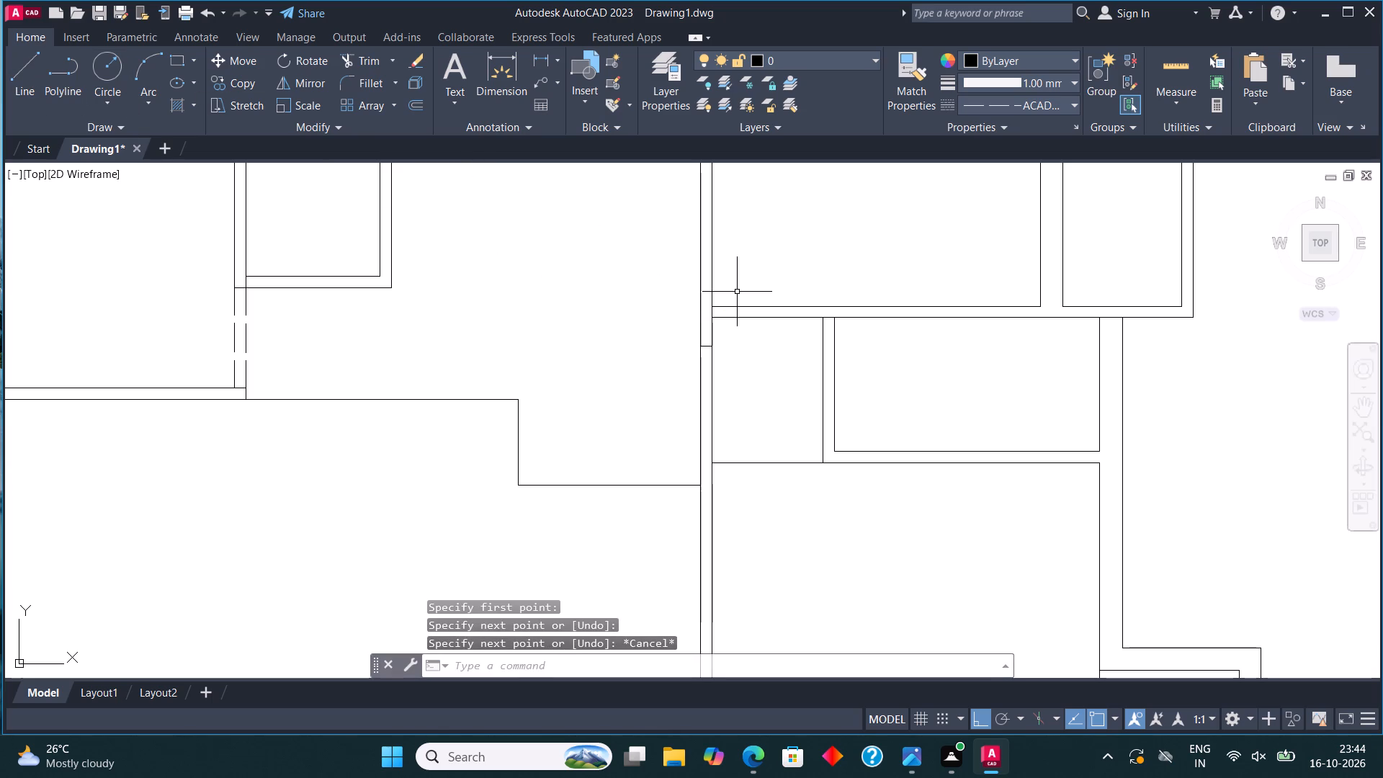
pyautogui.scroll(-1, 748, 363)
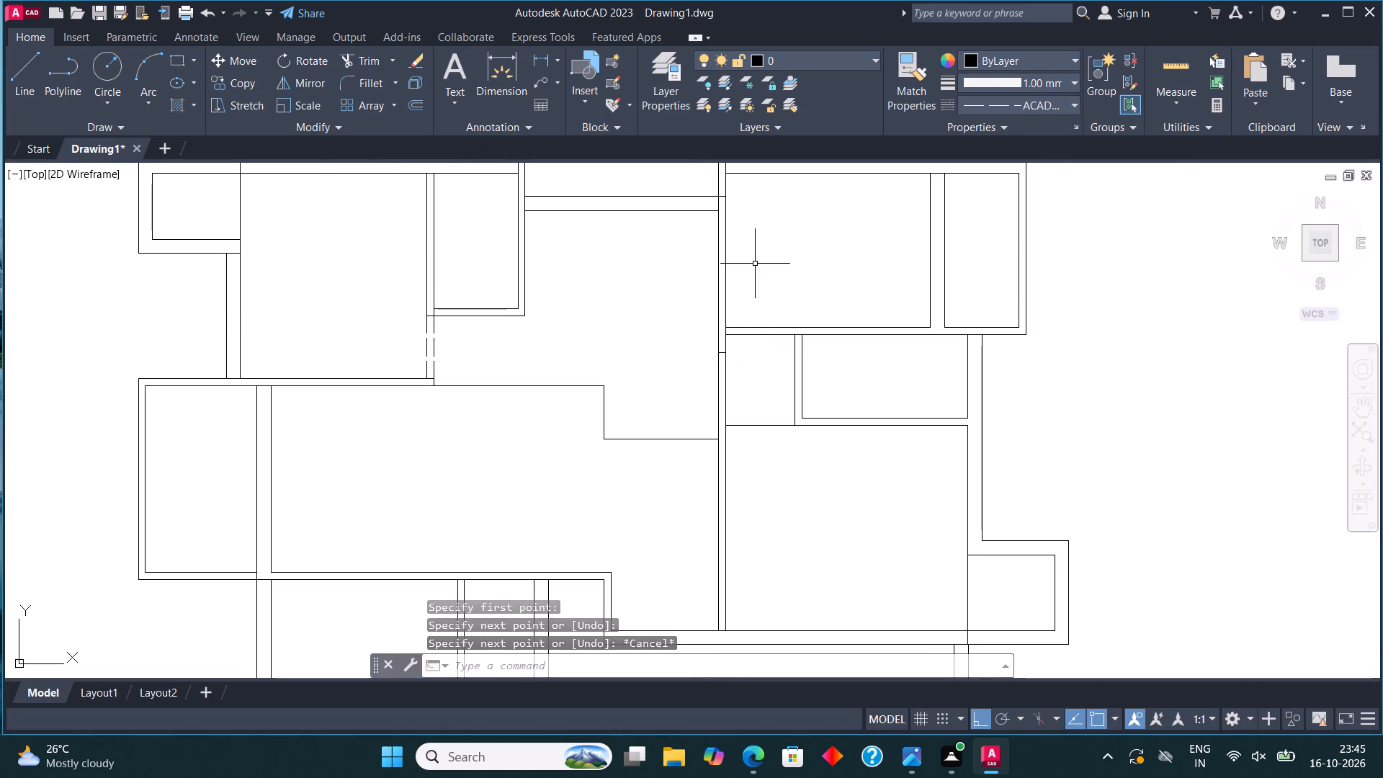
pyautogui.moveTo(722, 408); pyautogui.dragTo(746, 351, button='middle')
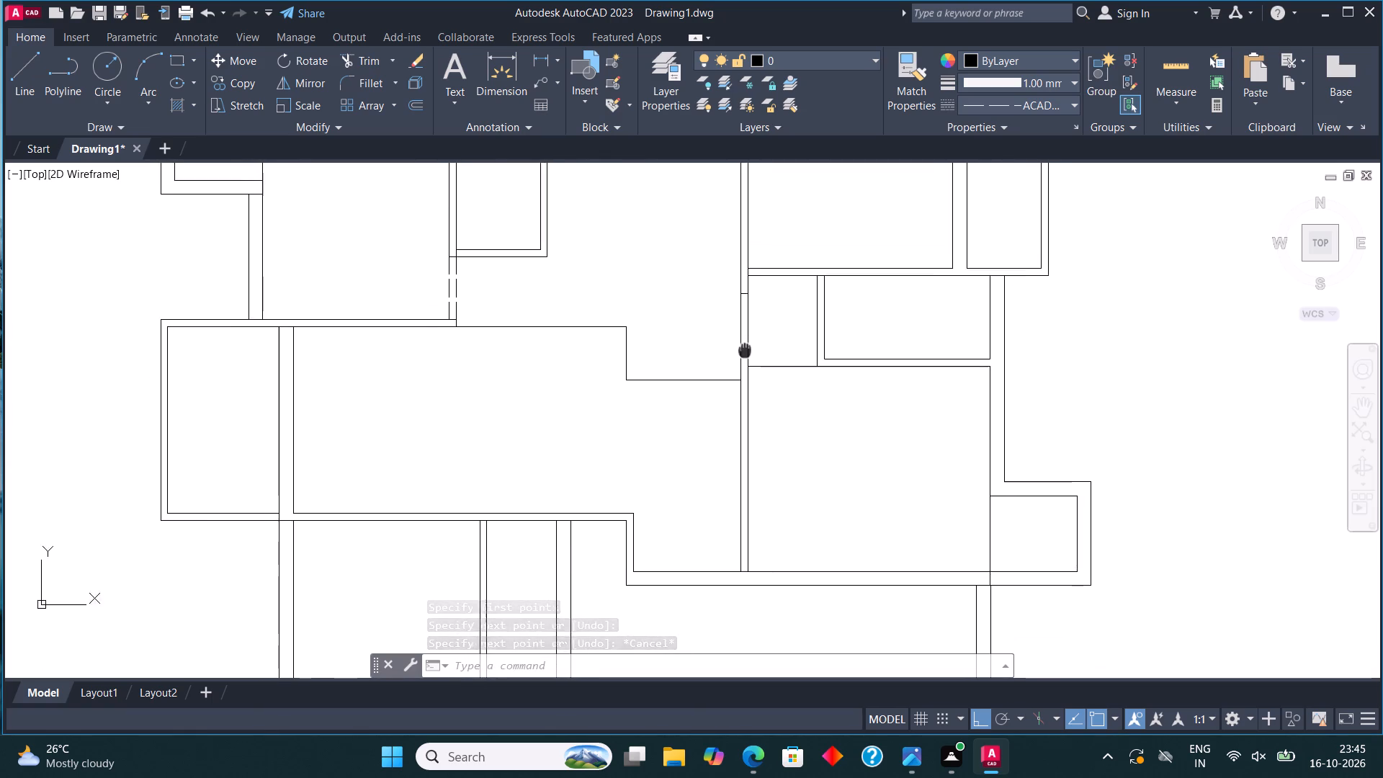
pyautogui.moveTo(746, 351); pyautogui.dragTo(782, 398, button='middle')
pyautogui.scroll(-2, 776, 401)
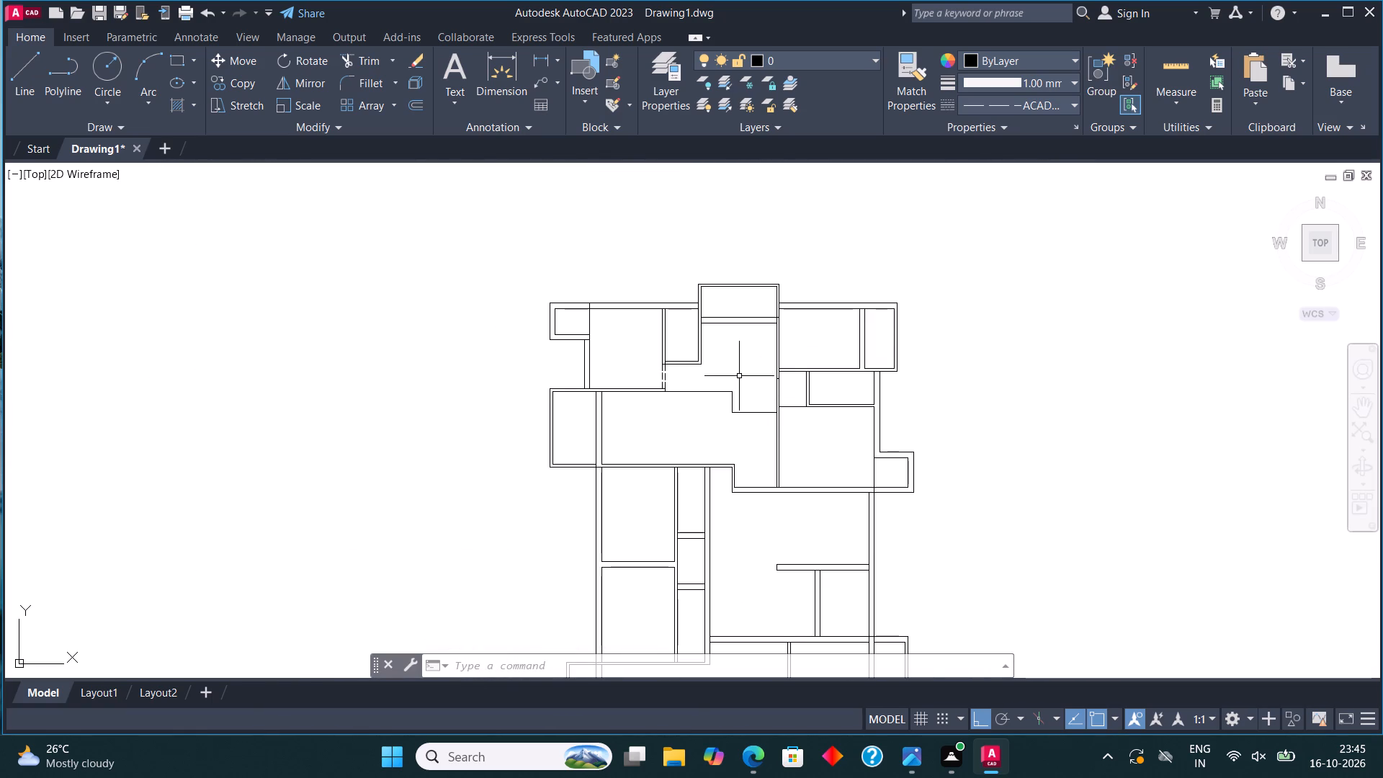
# Insert the Door - Imperial block from the architectural tool palette in the empty space beside the floor plan.
pyautogui.scroll(2, 855, 363)
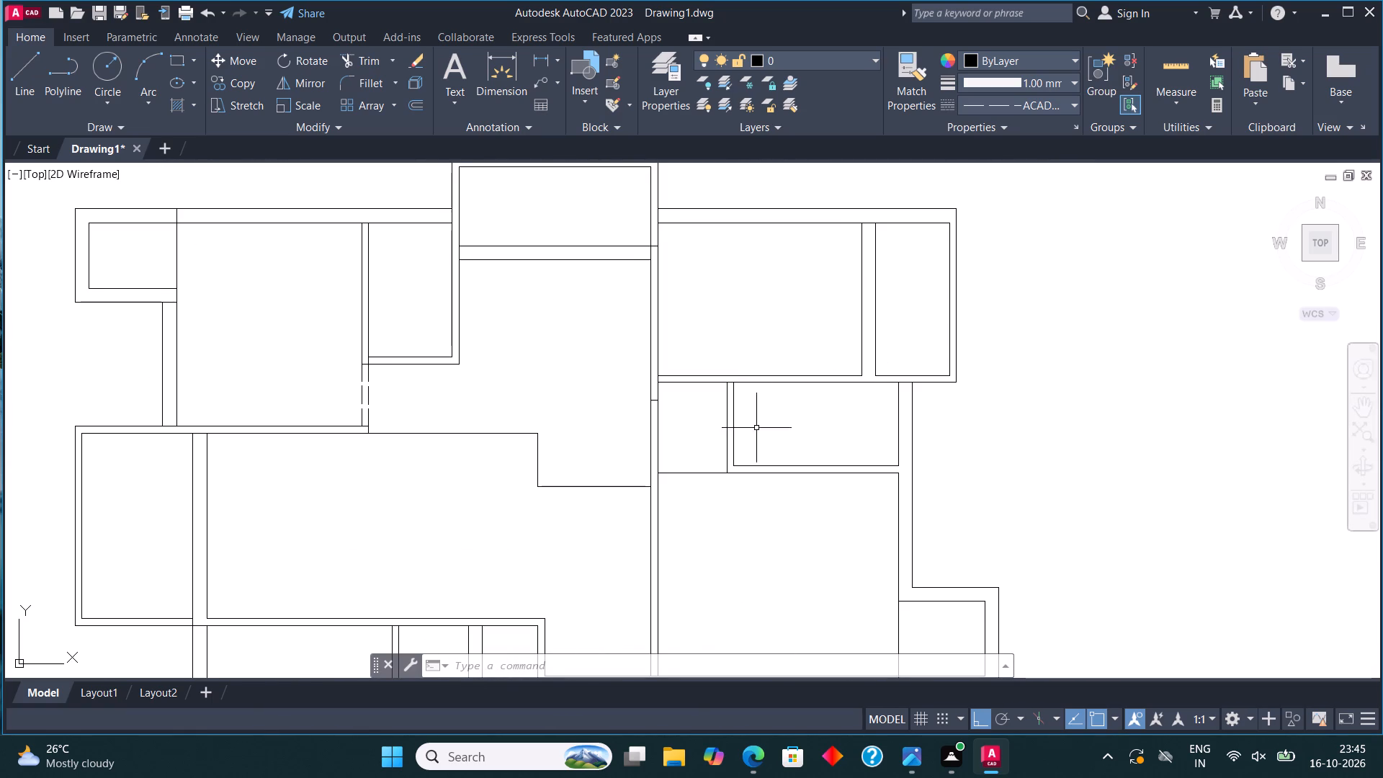
pyautogui.moveTo(728, 452); pyautogui.dragTo(736, 450, button='middle')
pyautogui.scroll(-2, 643, 401)
pyautogui.scroll(-2, 815, 420)
pyautogui.moveTo(825, 442); pyautogui.dragTo(824, 442, button='middle')
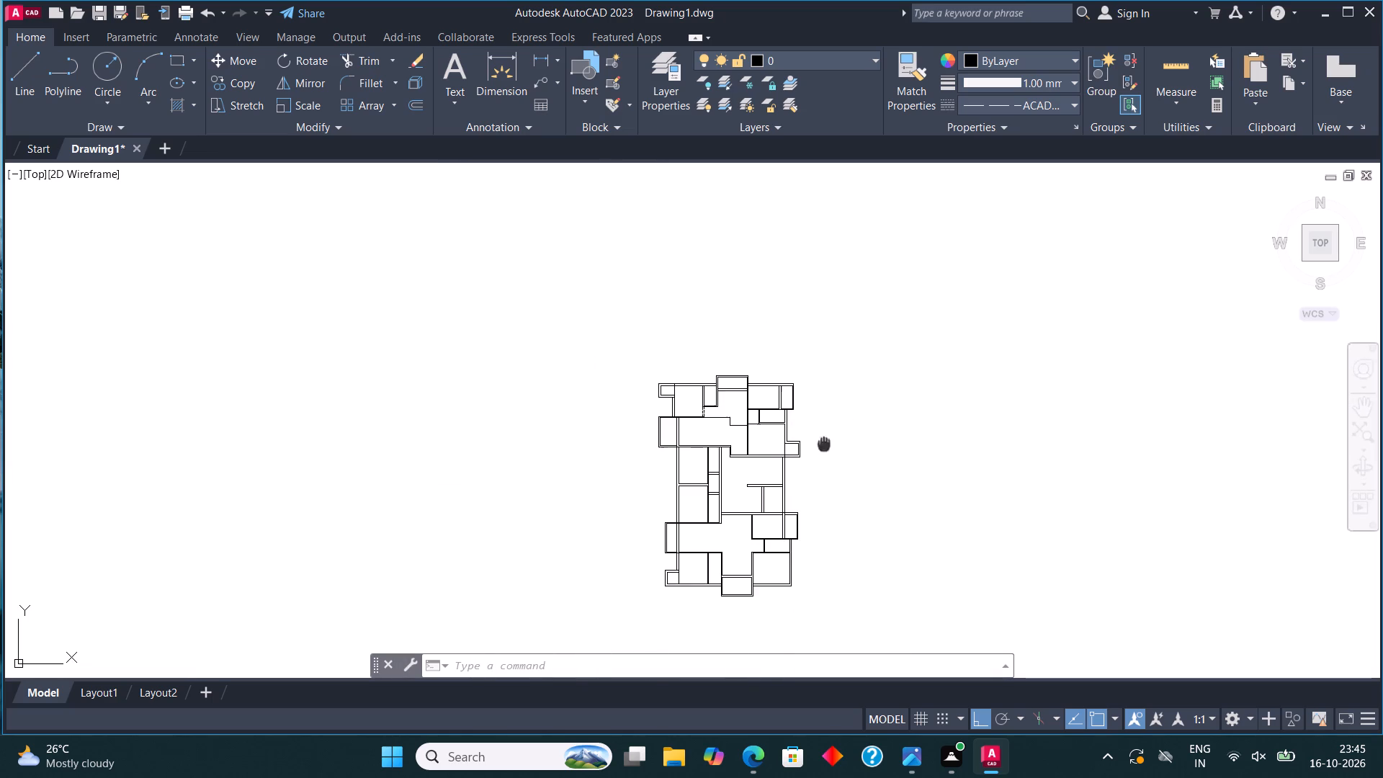
pyautogui.moveTo(824, 442); pyautogui.dragTo(674, 395, button='middle')
pyautogui.write('TOOL')
pyautogui.click(518, 493)
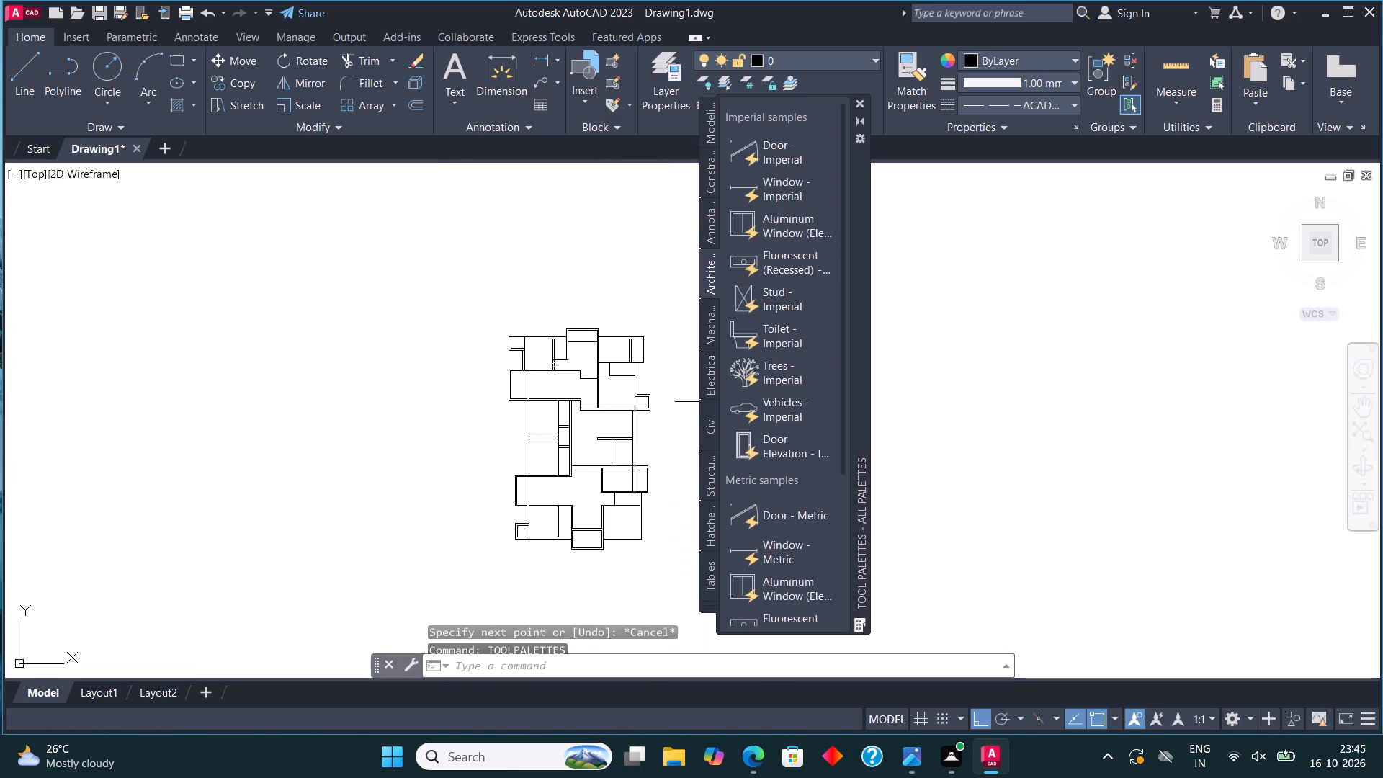
pyautogui.click(758, 161)
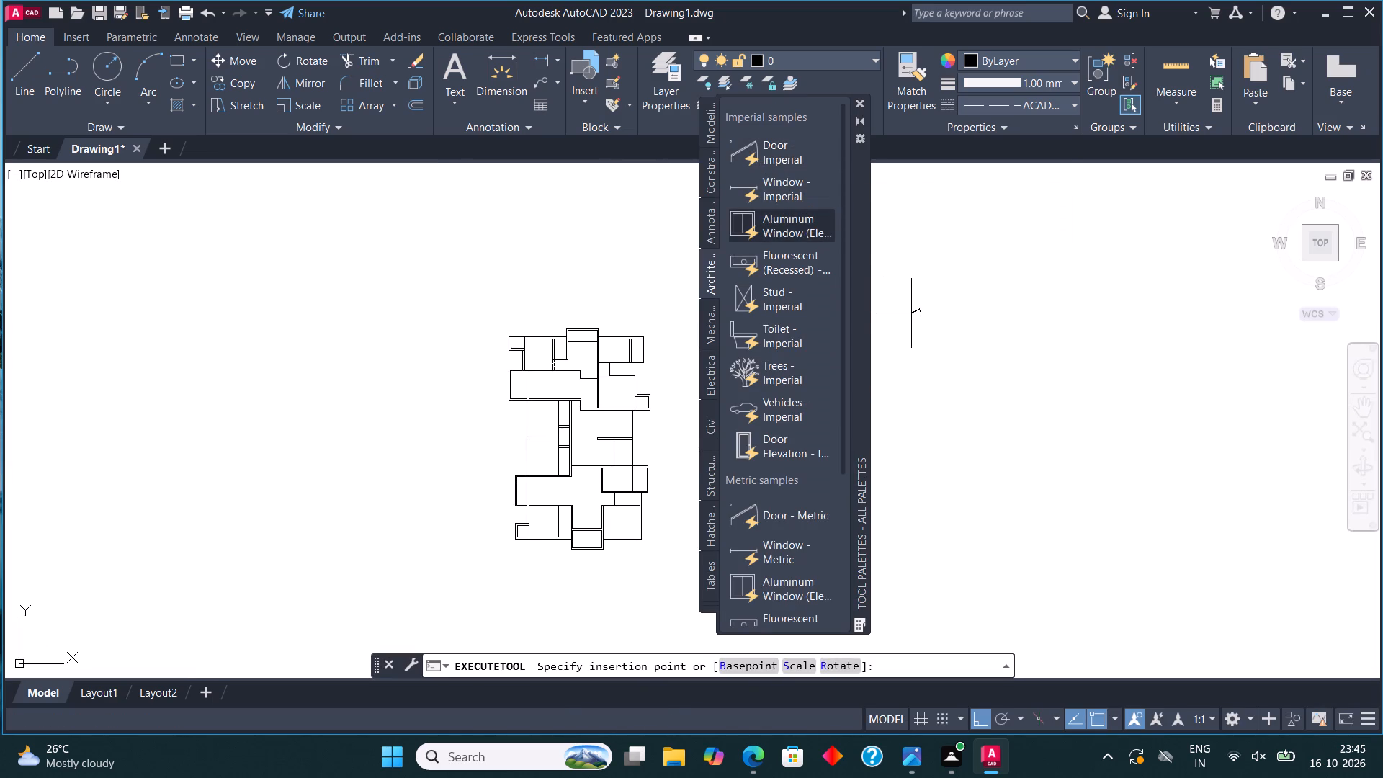
pyautogui.click(911, 313)
# Insert the Toilet - Imperial block beside the newly placed door and close the tool palettes.
pyautogui.click(763, 345)
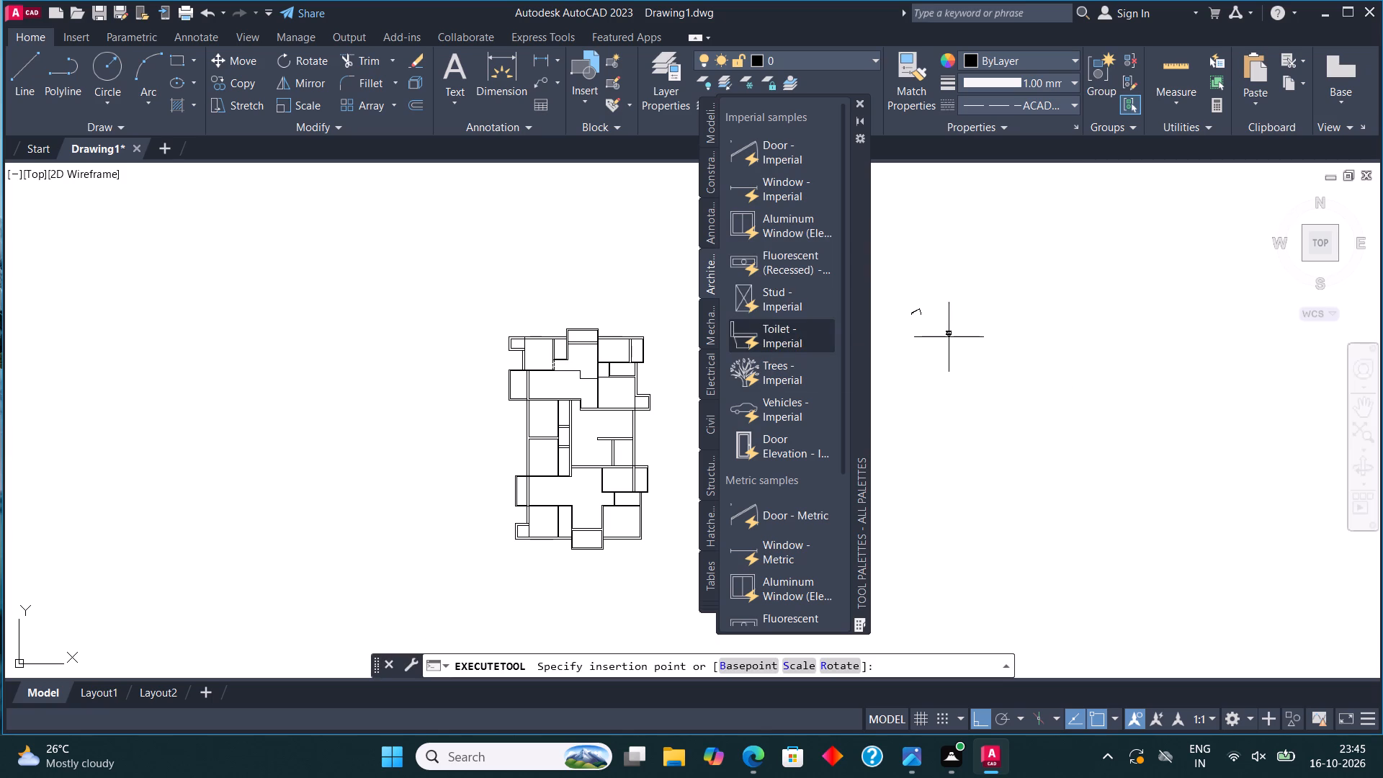
pyautogui.click(947, 316)
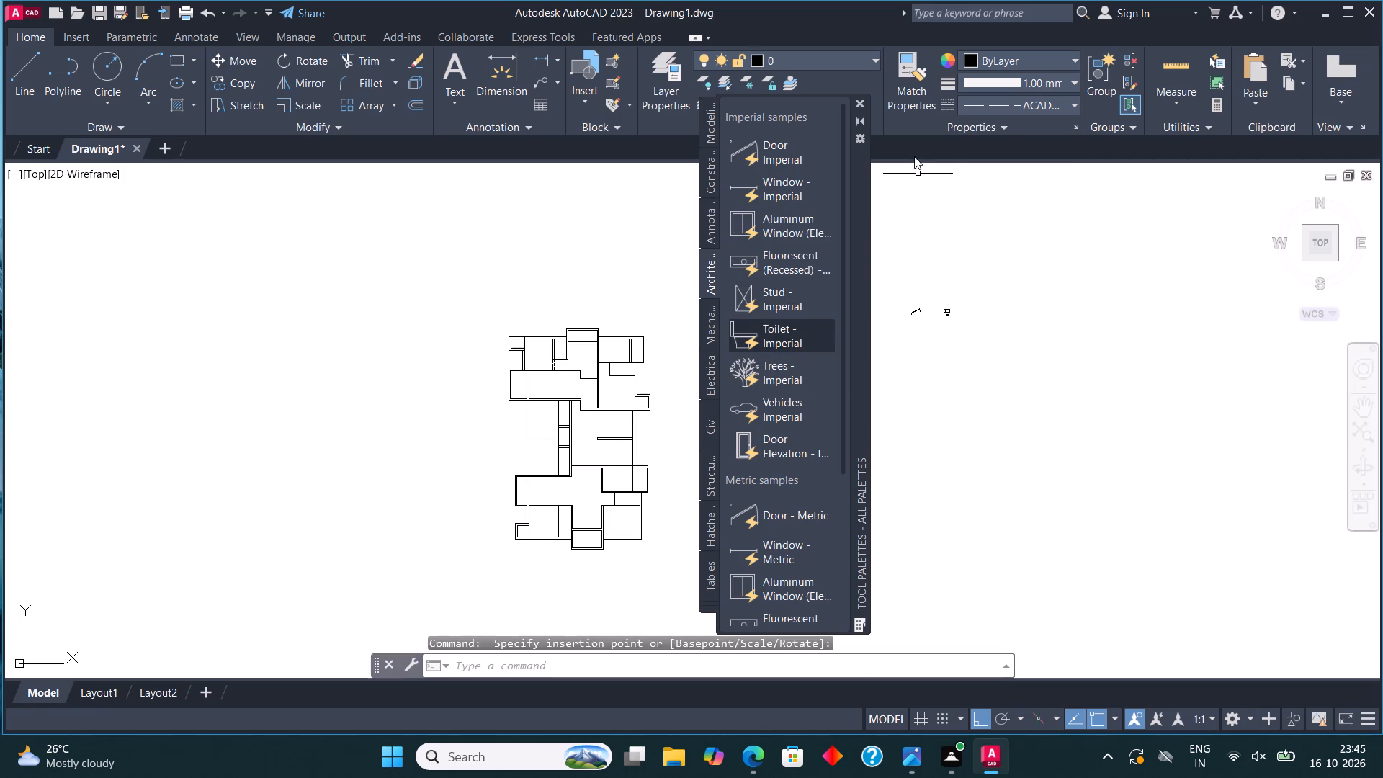
pyautogui.click(862, 101)
# Switch the toilet block's view to Elongated (Plan).
pyautogui.scroll(4, 946, 308)
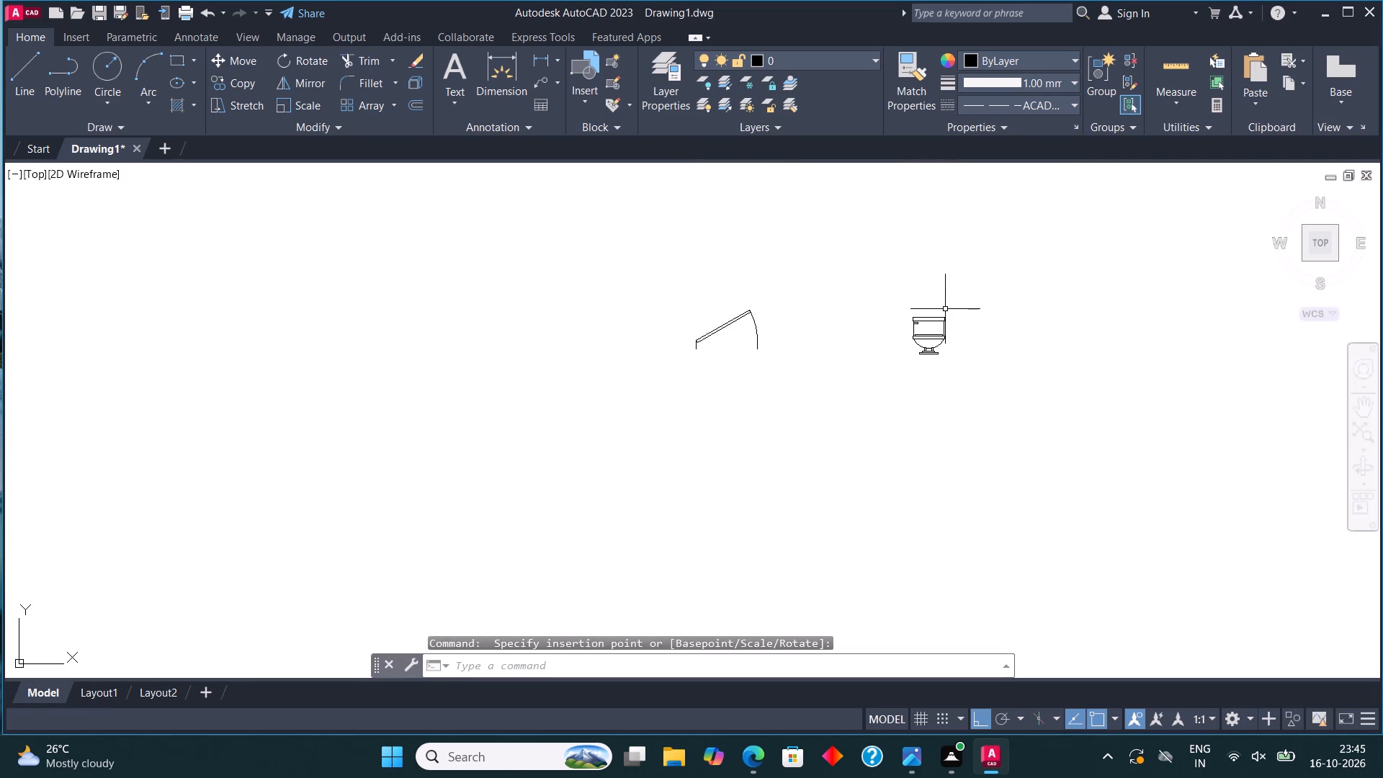
pyautogui.click(937, 320)
pyautogui.click(905, 368)
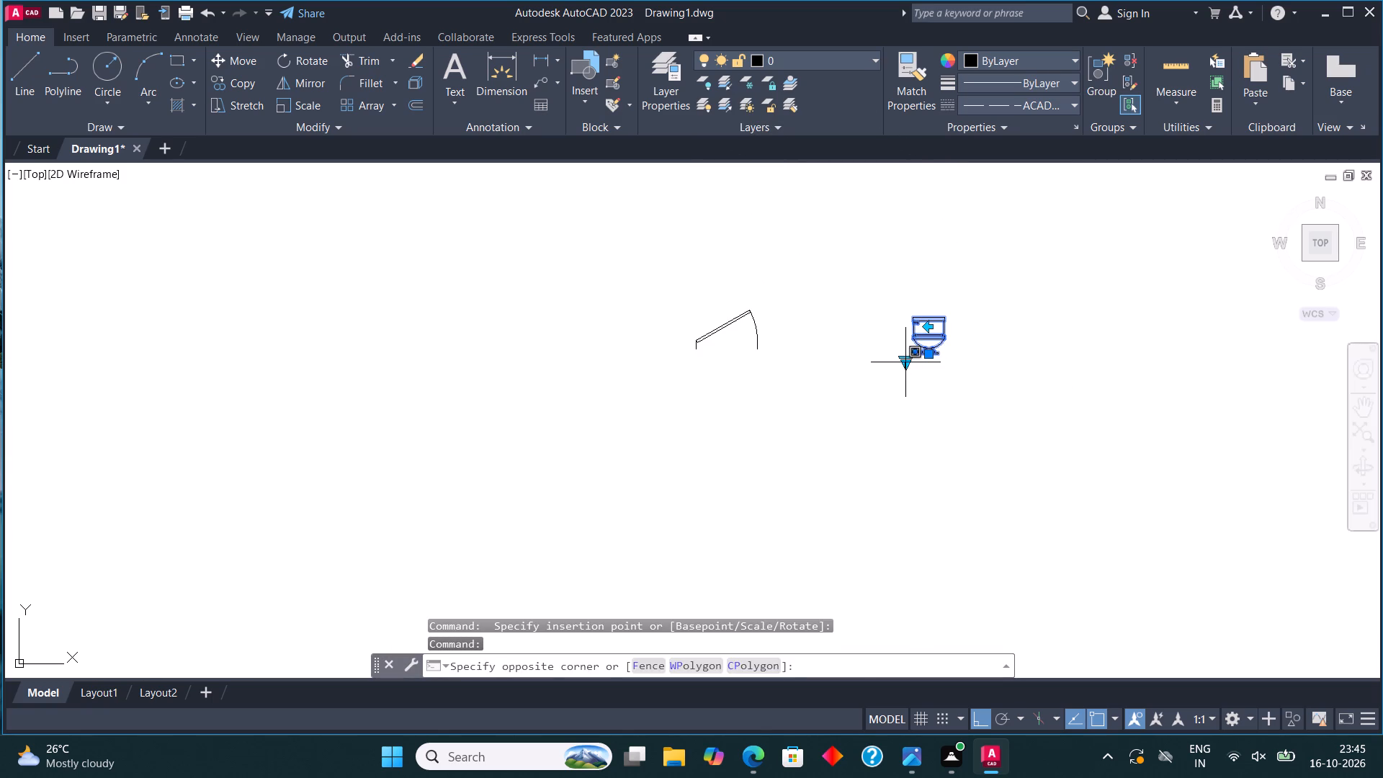
pyautogui.click(903, 359)
pyautogui.click(902, 359)
pyautogui.click(957, 388)
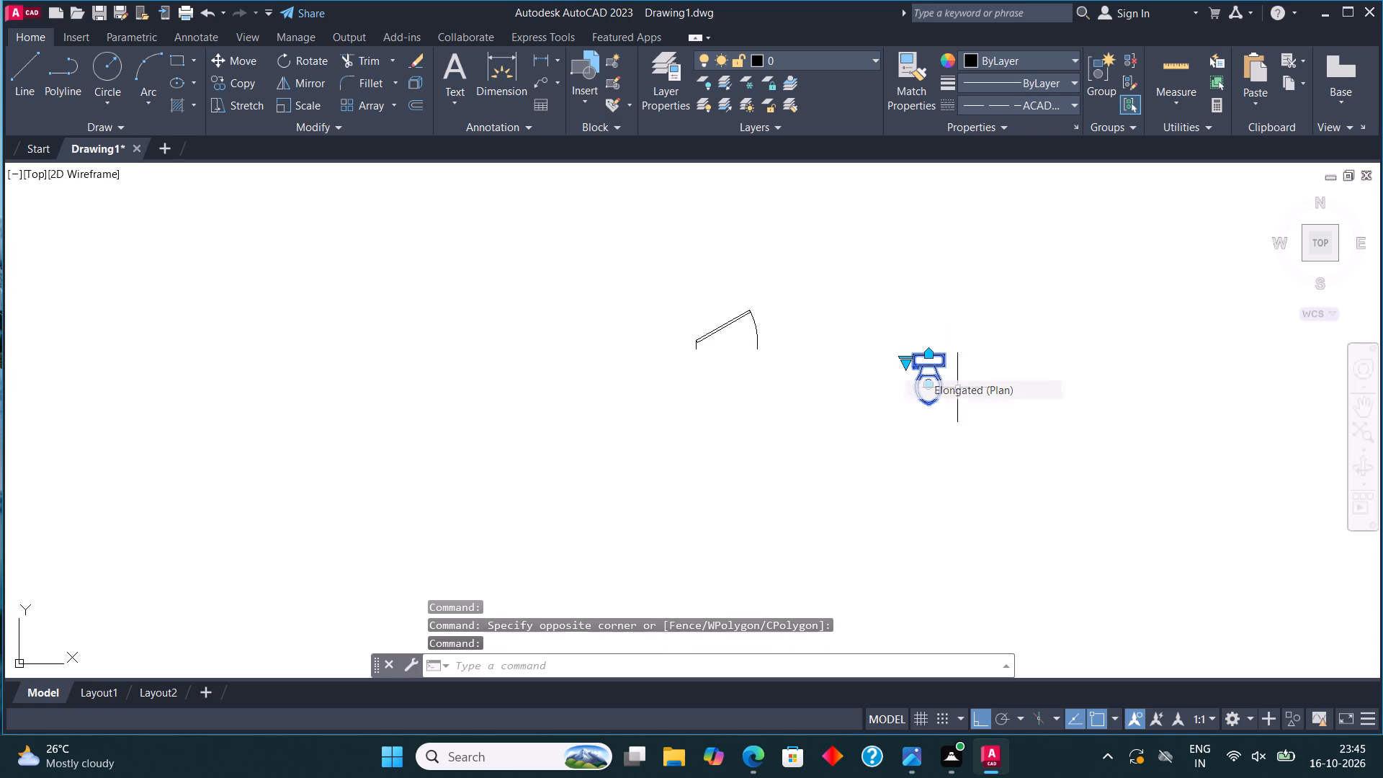
# Set the door block's swing to Open 90º.
pyautogui.click(726, 328)
pyautogui.click(688, 321)
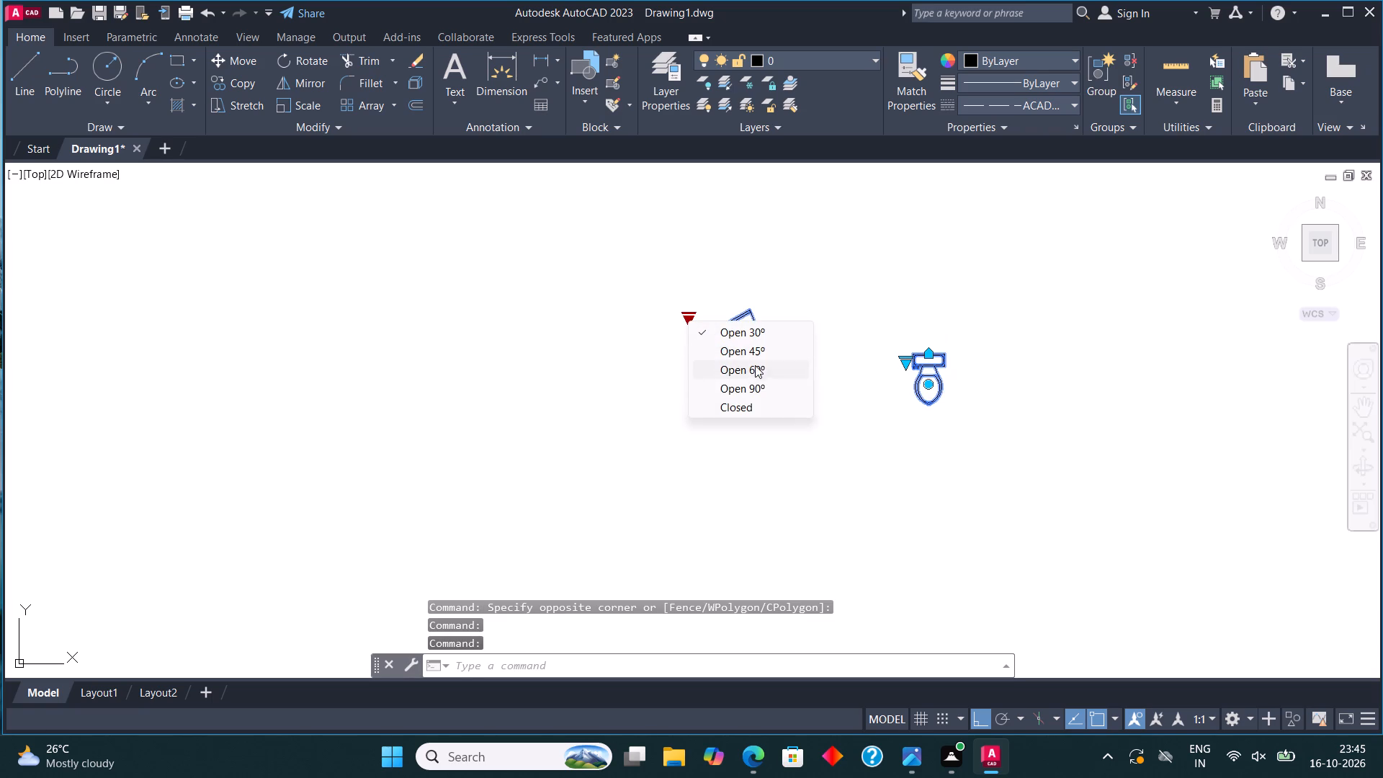
pyautogui.click(761, 385)
pyautogui.press('Escape')
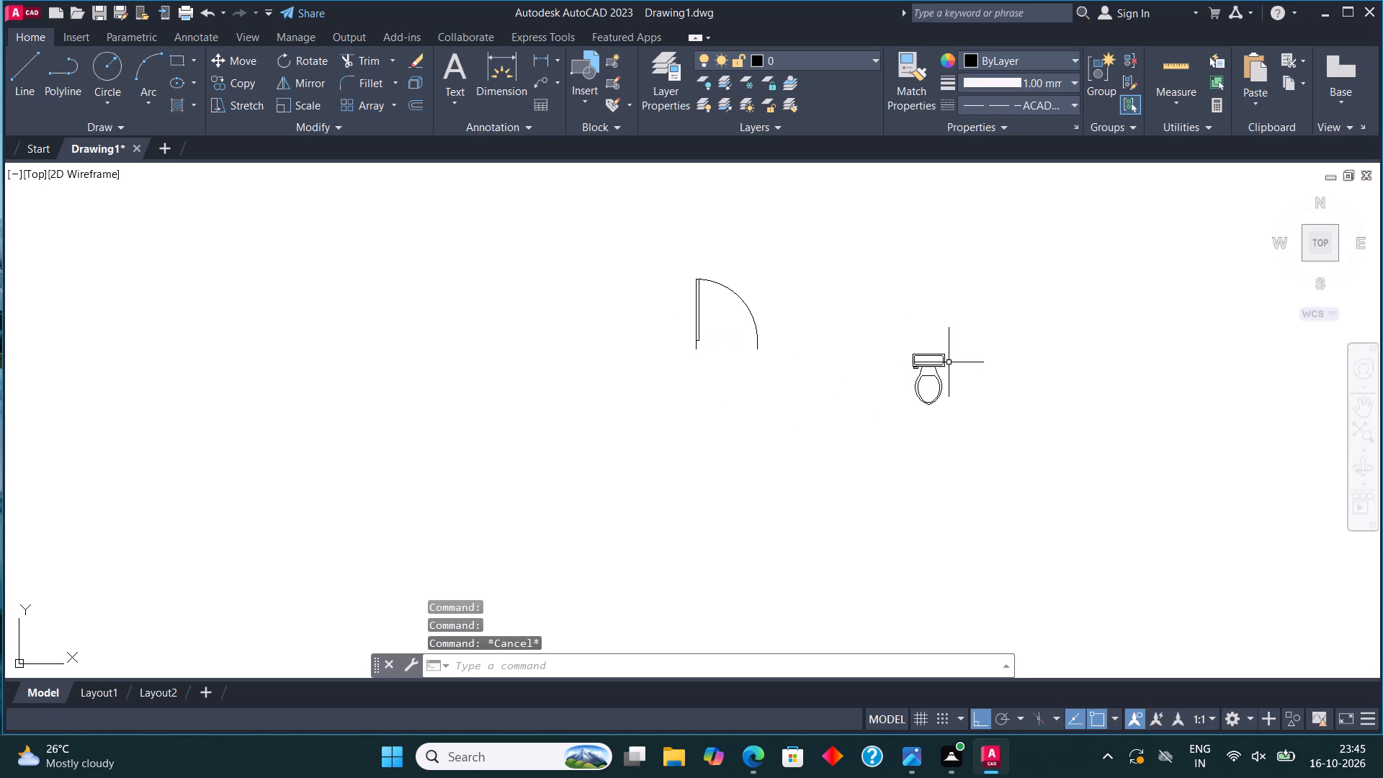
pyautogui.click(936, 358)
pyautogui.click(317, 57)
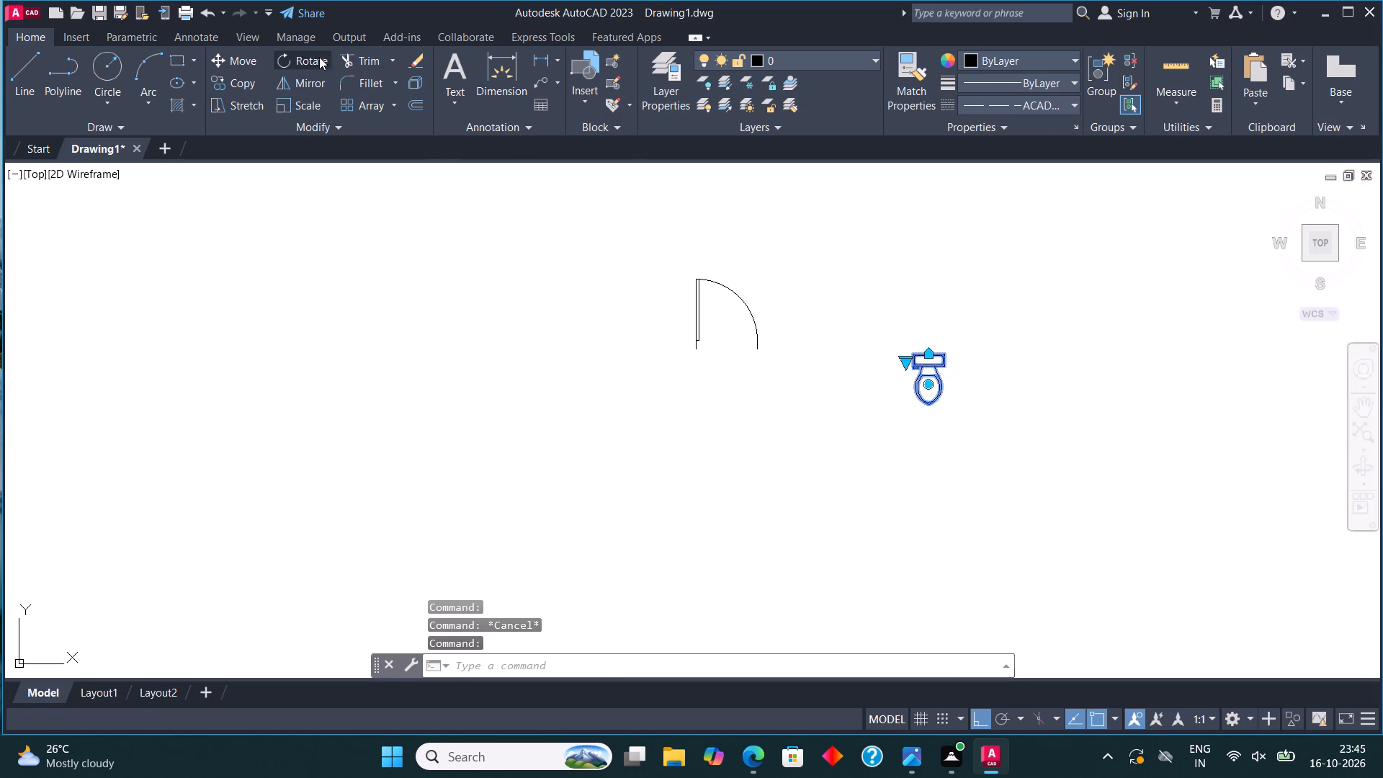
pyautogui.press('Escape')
# Mirror the toilet upward about a horizontal line just above its tank, keeping the original.
pyautogui.click(912, 351)
pyautogui.click(905, 399)
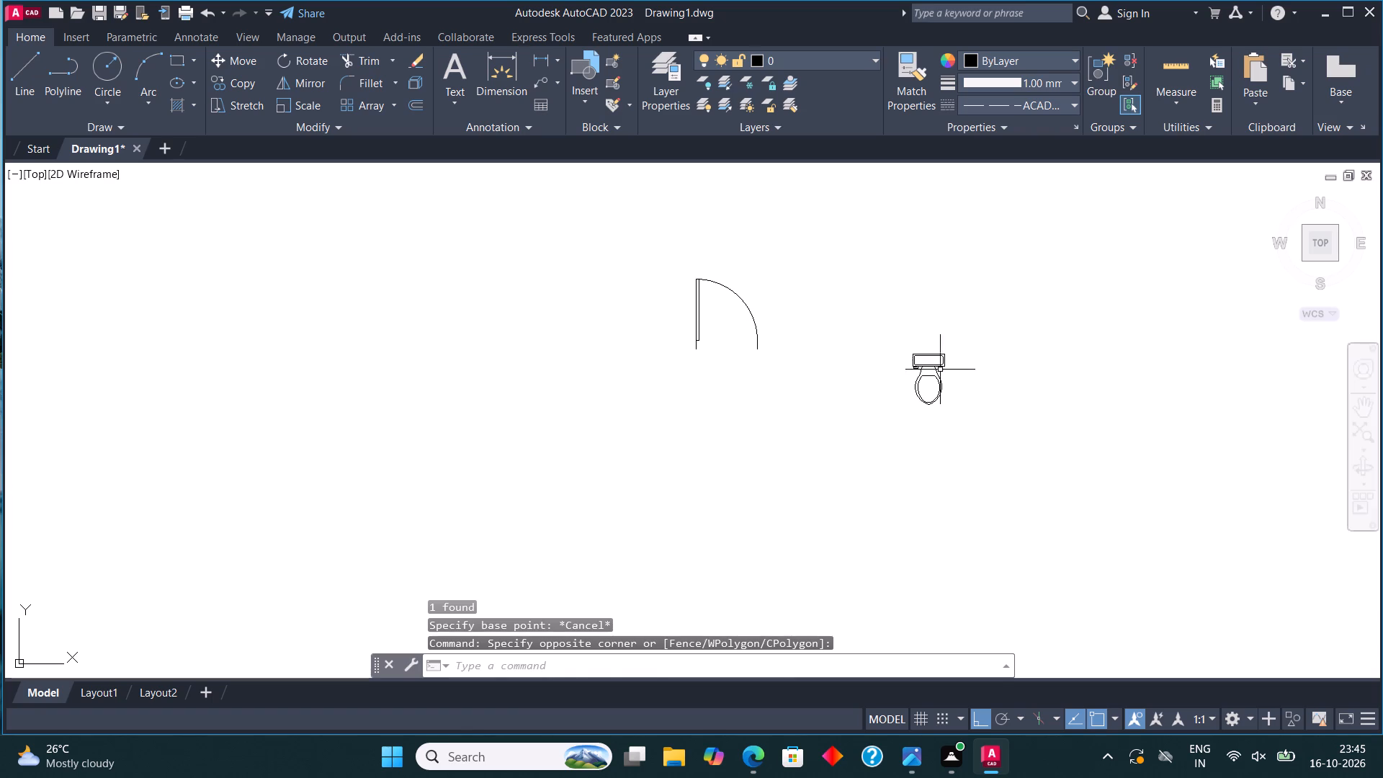
pyautogui.click(959, 374)
pyautogui.click(895, 380)
pyautogui.click(299, 80)
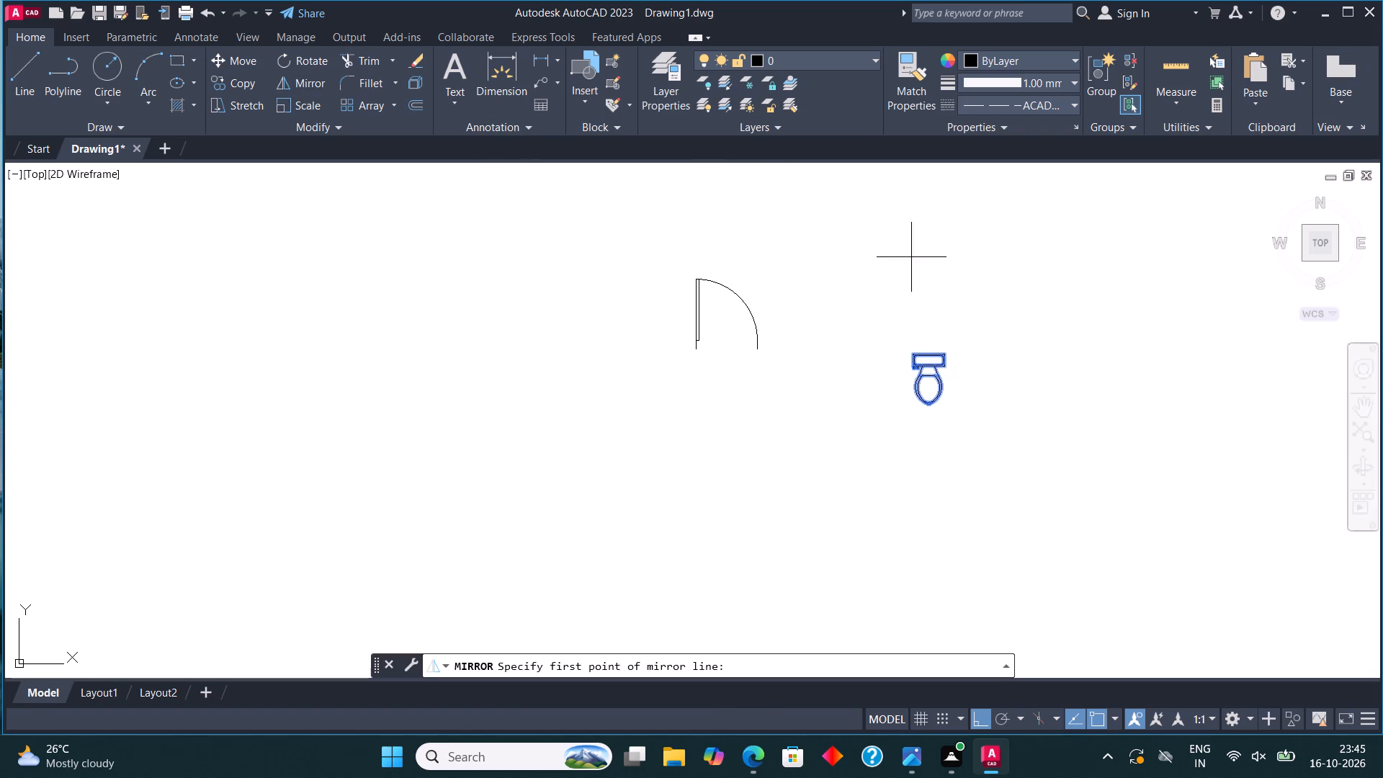
pyautogui.click(922, 341)
pyautogui.click(841, 296)
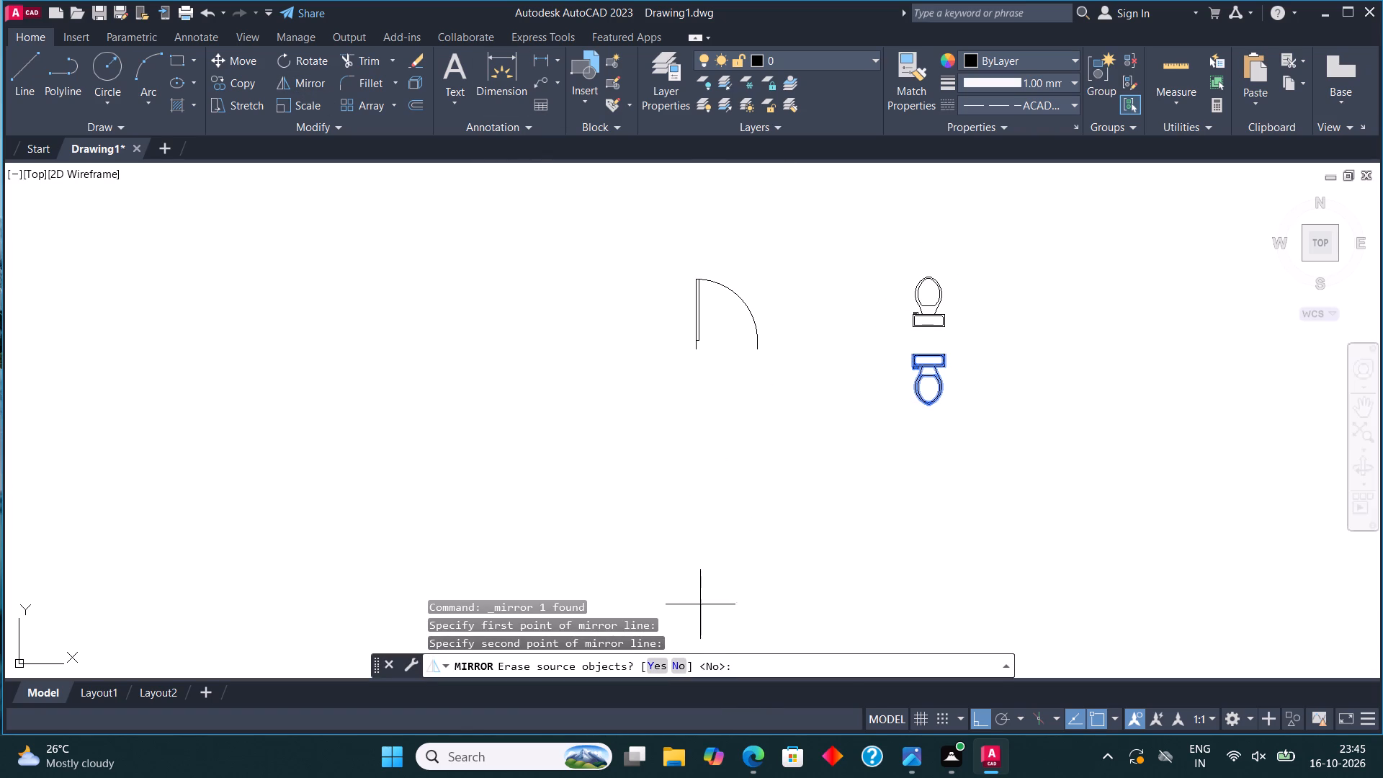
pyautogui.click(674, 666)
# Copy the upper mirrored toilet, with Ortho off, to the free space below and left of the toilet pair.
pyautogui.click(1053, 285)
pyautogui.click(898, 284)
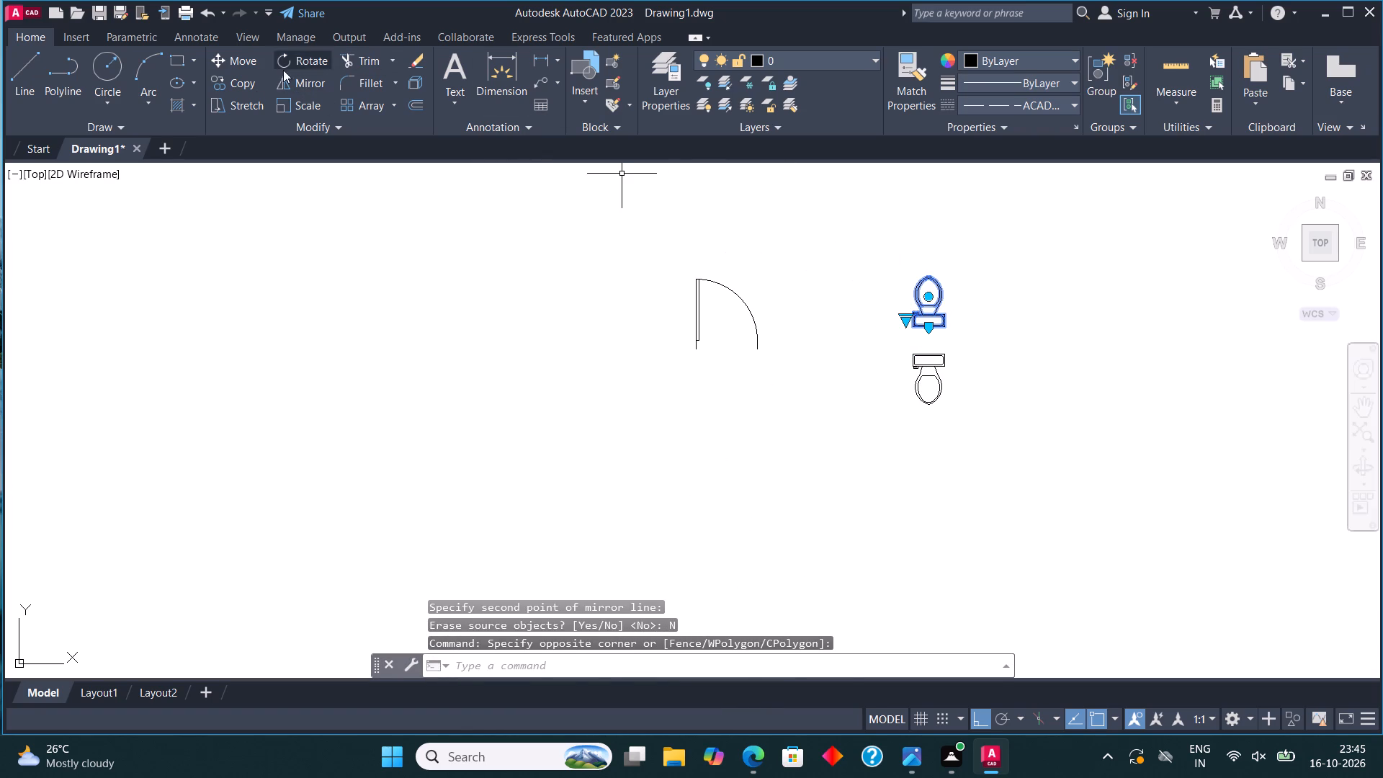
pyautogui.click(239, 83)
pyautogui.click(940, 290)
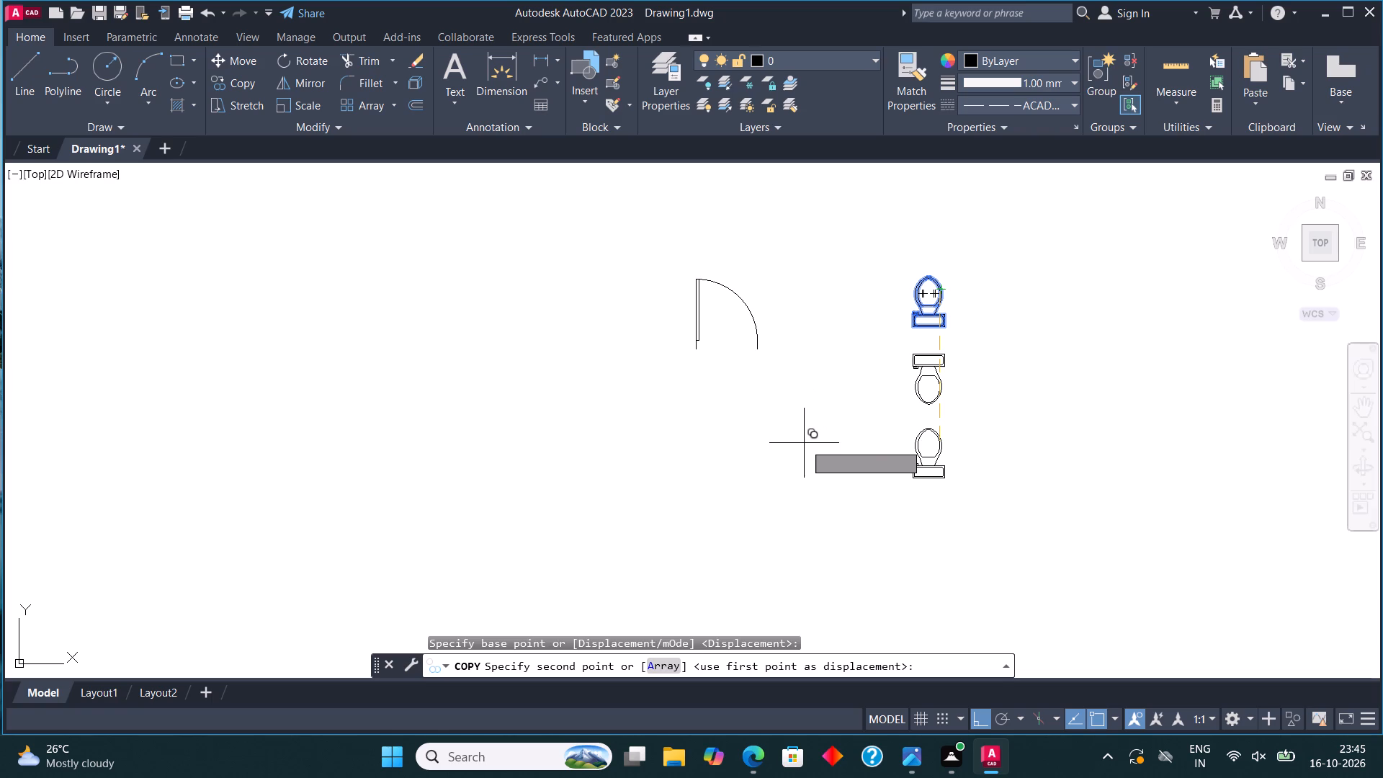
pyautogui.press('F8')
pyautogui.click(800, 480)
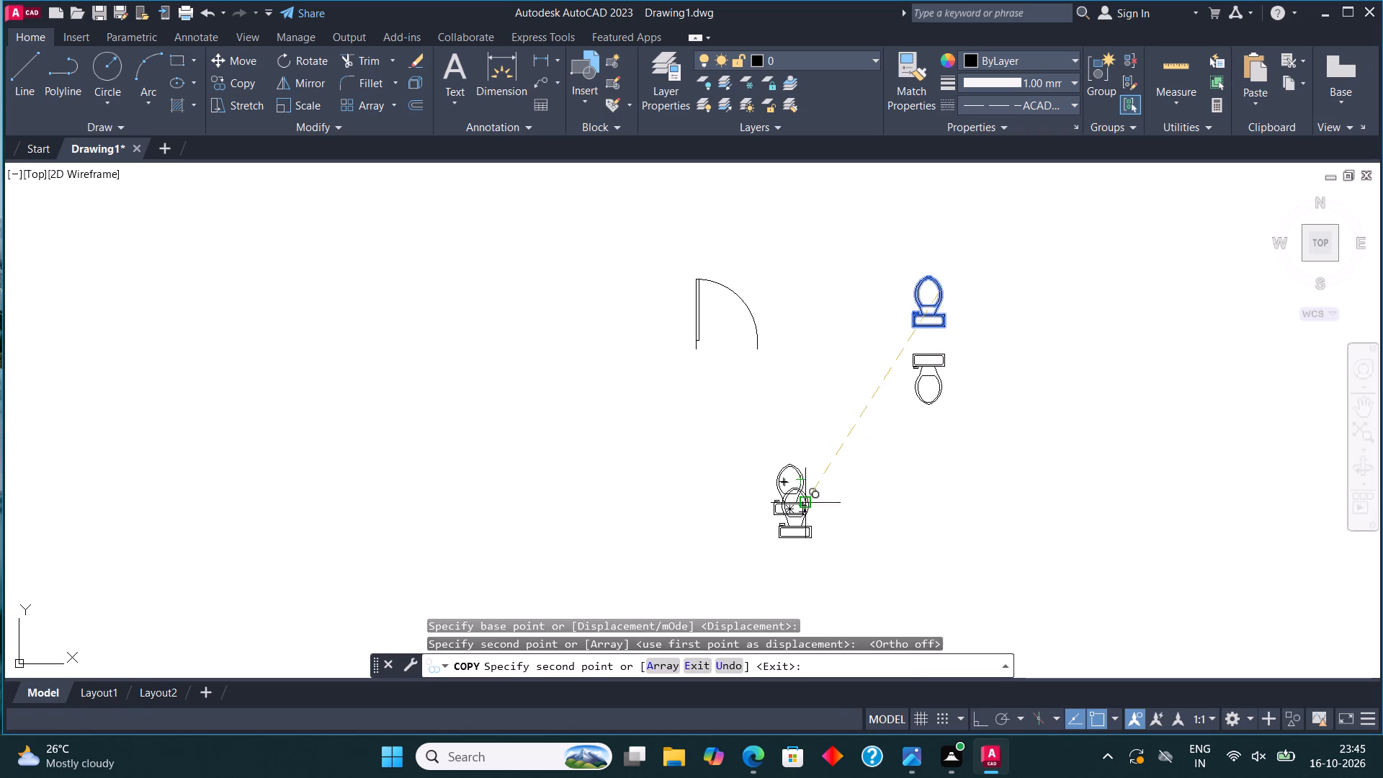
pyautogui.press('Escape')
# Rotate the copied toilet 90° about its tank with Ortho on, so that its bowl points left.
pyautogui.click(800, 501)
pyautogui.click(307, 59)
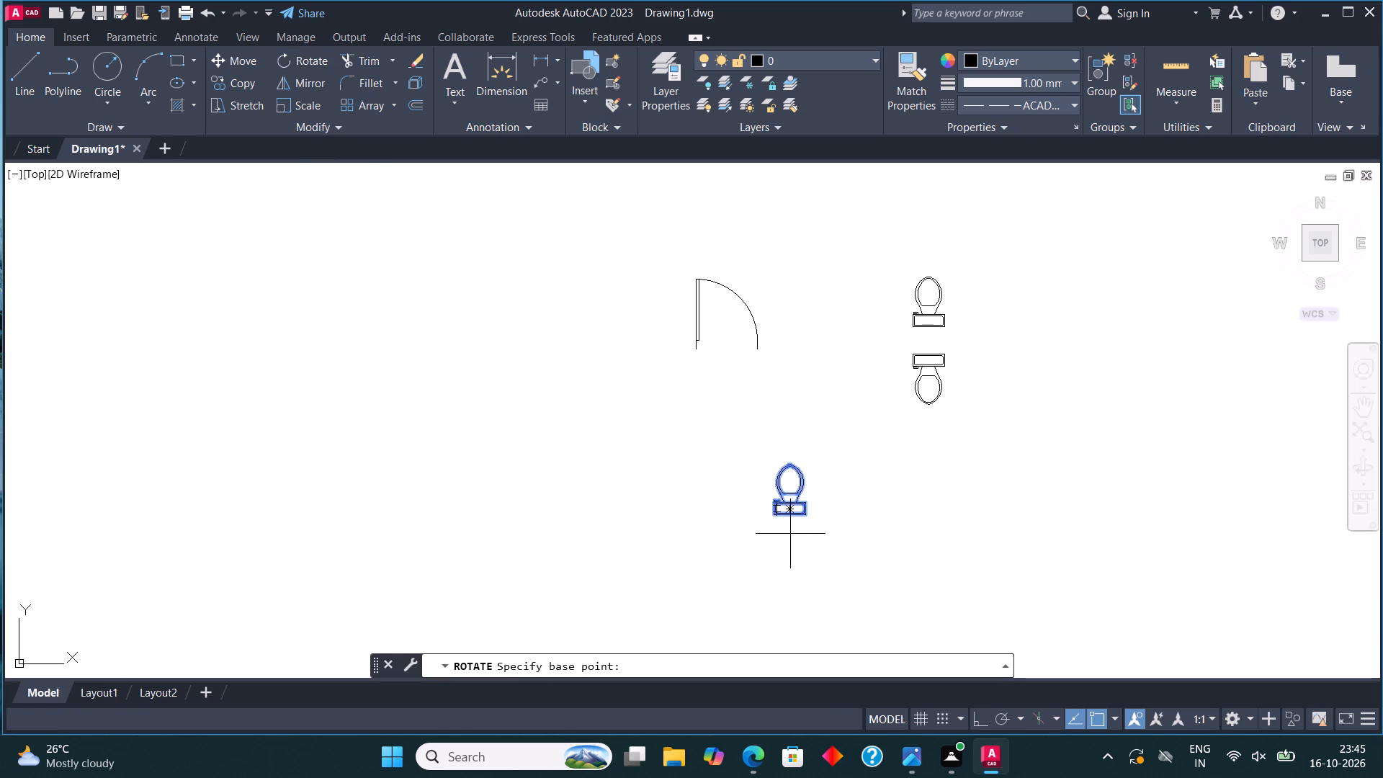
pyautogui.click(801, 509)
pyautogui.press('F8')
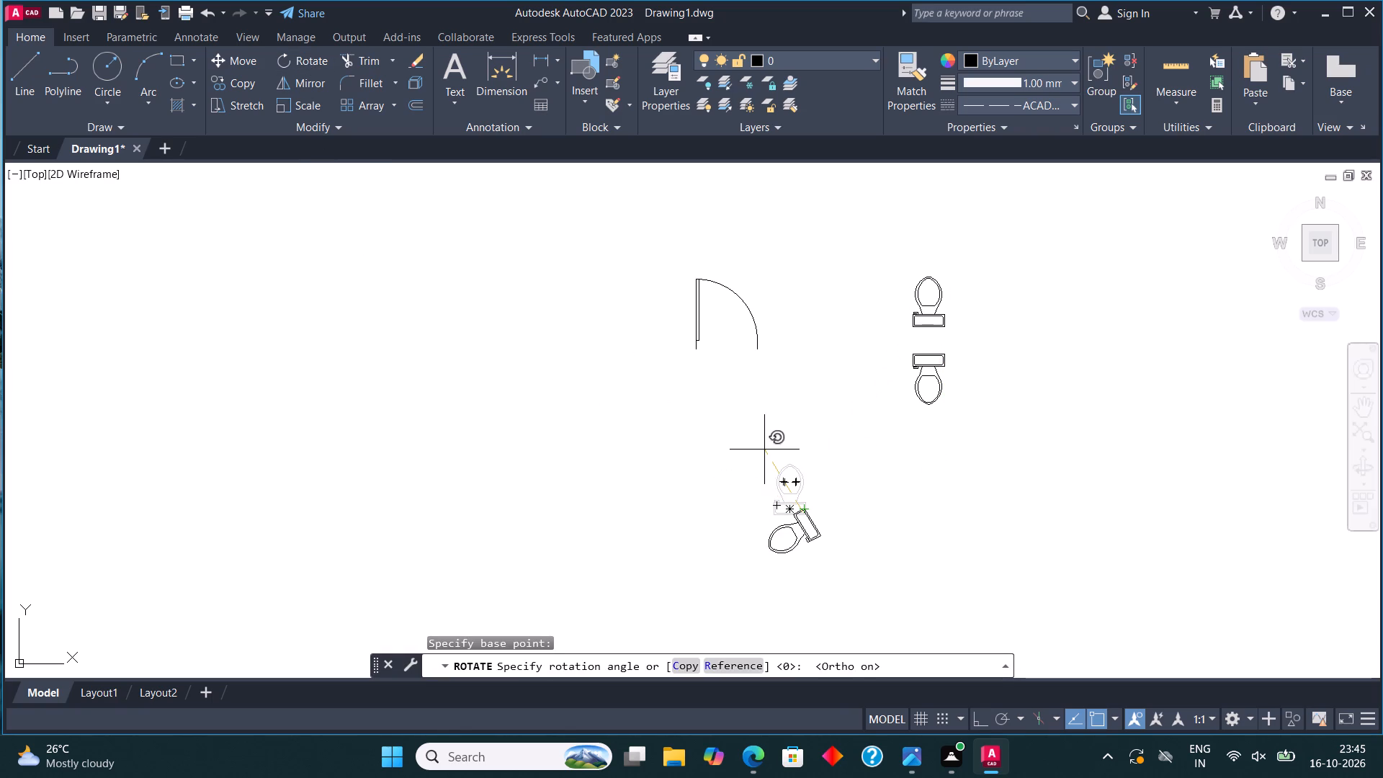
pyautogui.click(764, 436)
# Mirror the rotated toilet about a vertical line to its right, keeping the original.
pyautogui.moveTo(771, 547); pyautogui.dragTo(769, 532)
pyautogui.click(756, 504)
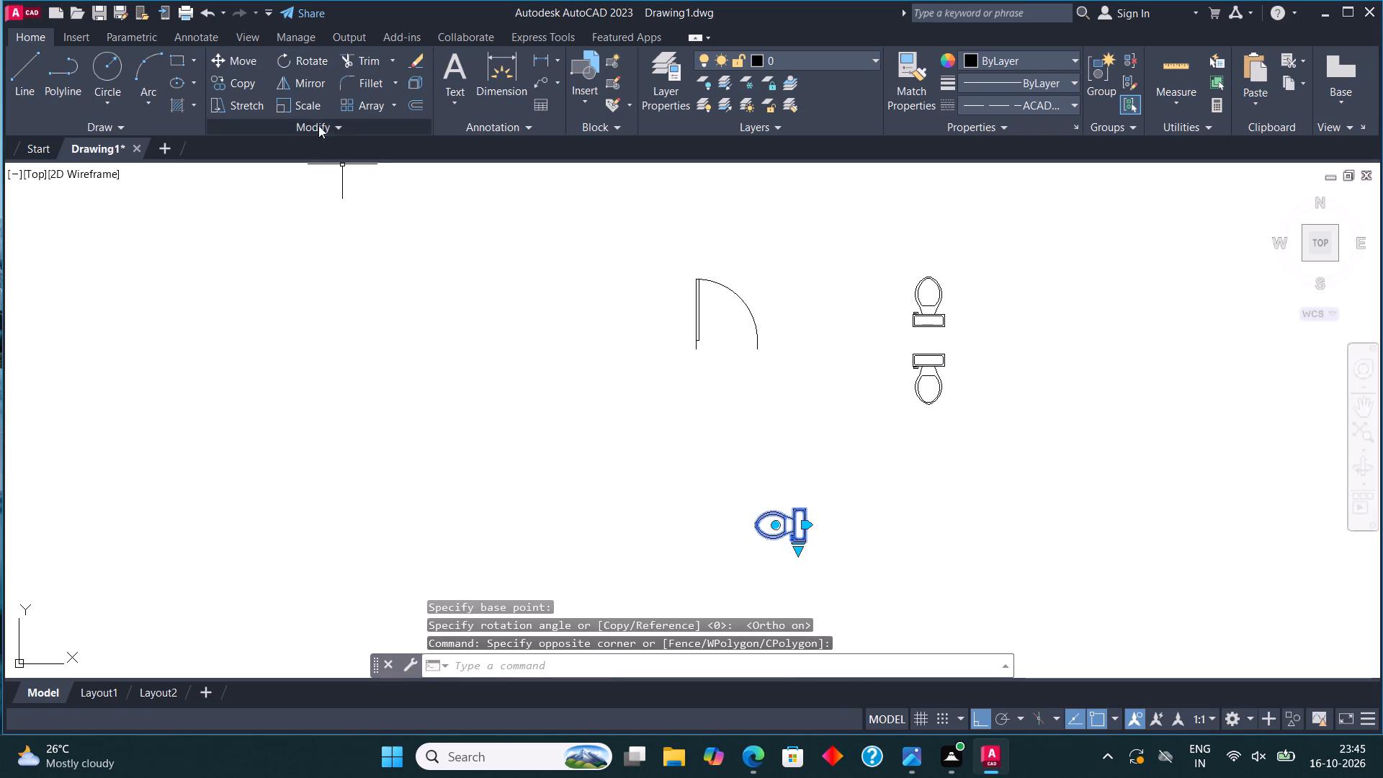
pyautogui.click(315, 77)
pyautogui.click(831, 517)
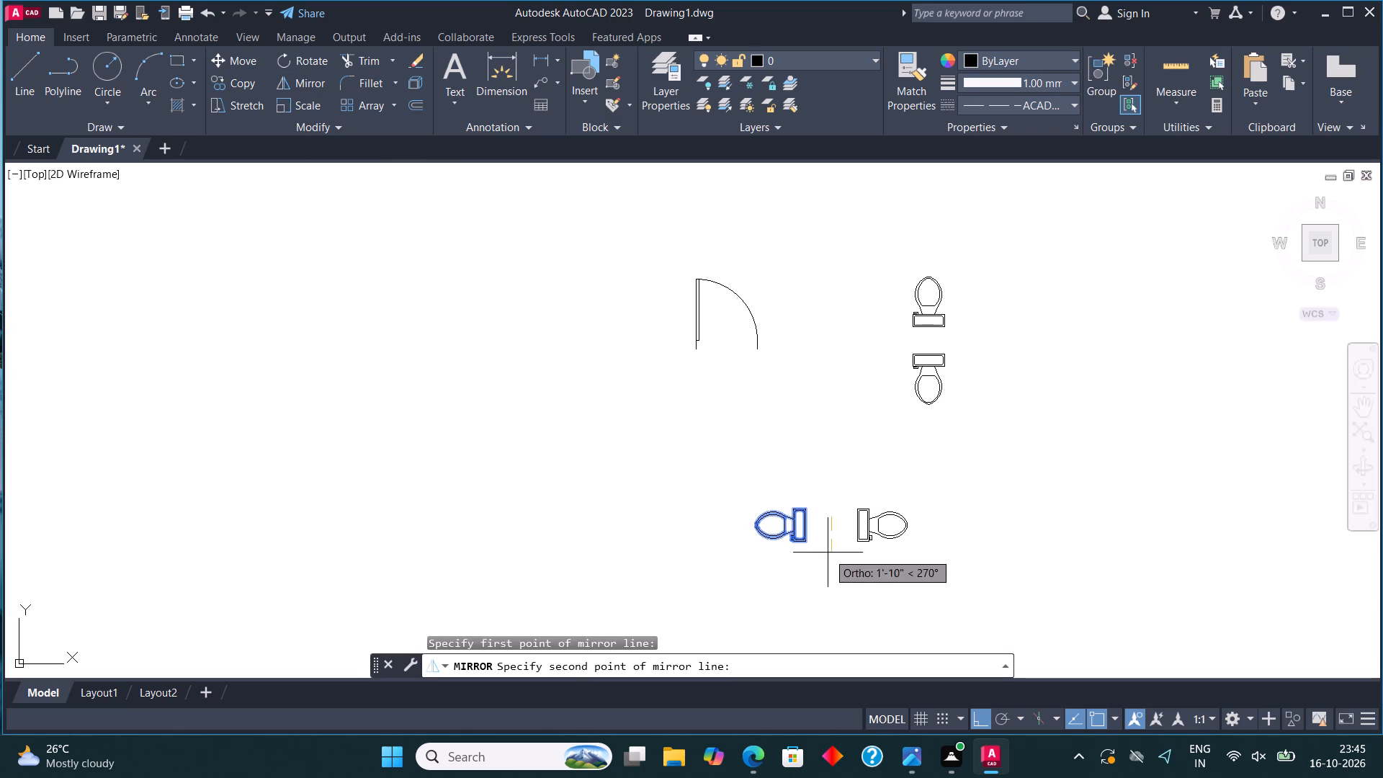
pyautogui.click(828, 558)
pyautogui.click(672, 658)
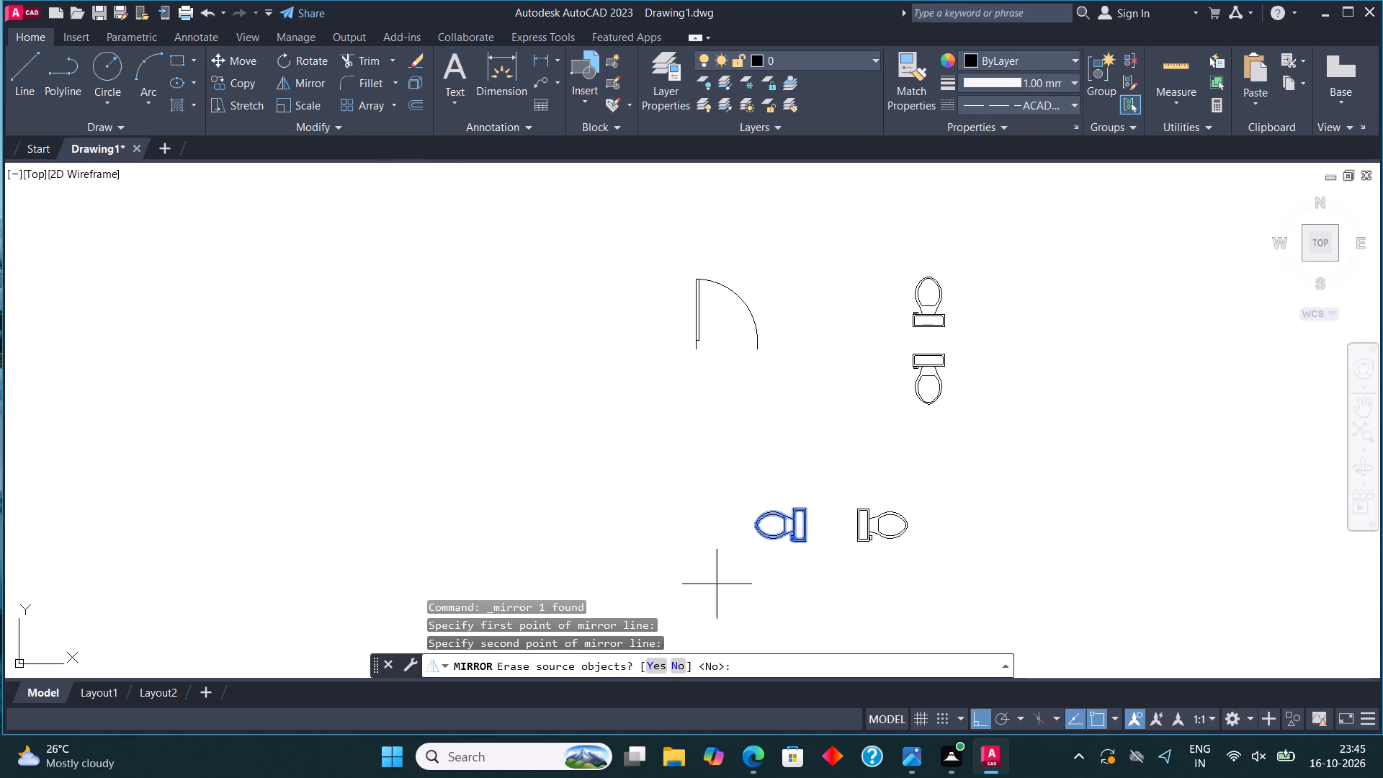
pyautogui.click(679, 665)
# Mirror the door about a vertical line to its right, keeping the original.
pyautogui.moveTo(723, 437); pyautogui.dragTo(705, 571, button='middle')
pyautogui.scroll(1, 701, 493)
pyautogui.click(663, 475)
pyautogui.click(310, 81)
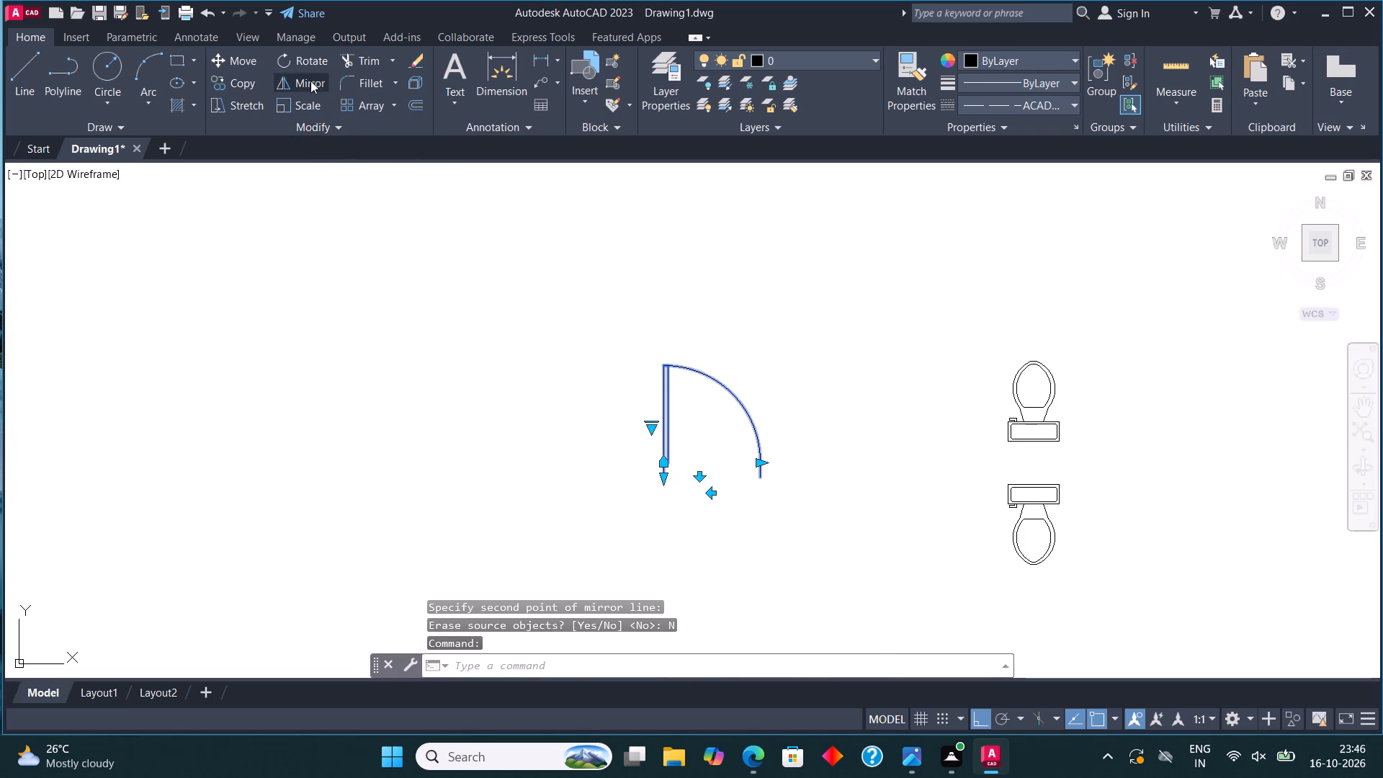
pyautogui.click(793, 462)
pyautogui.click(796, 491)
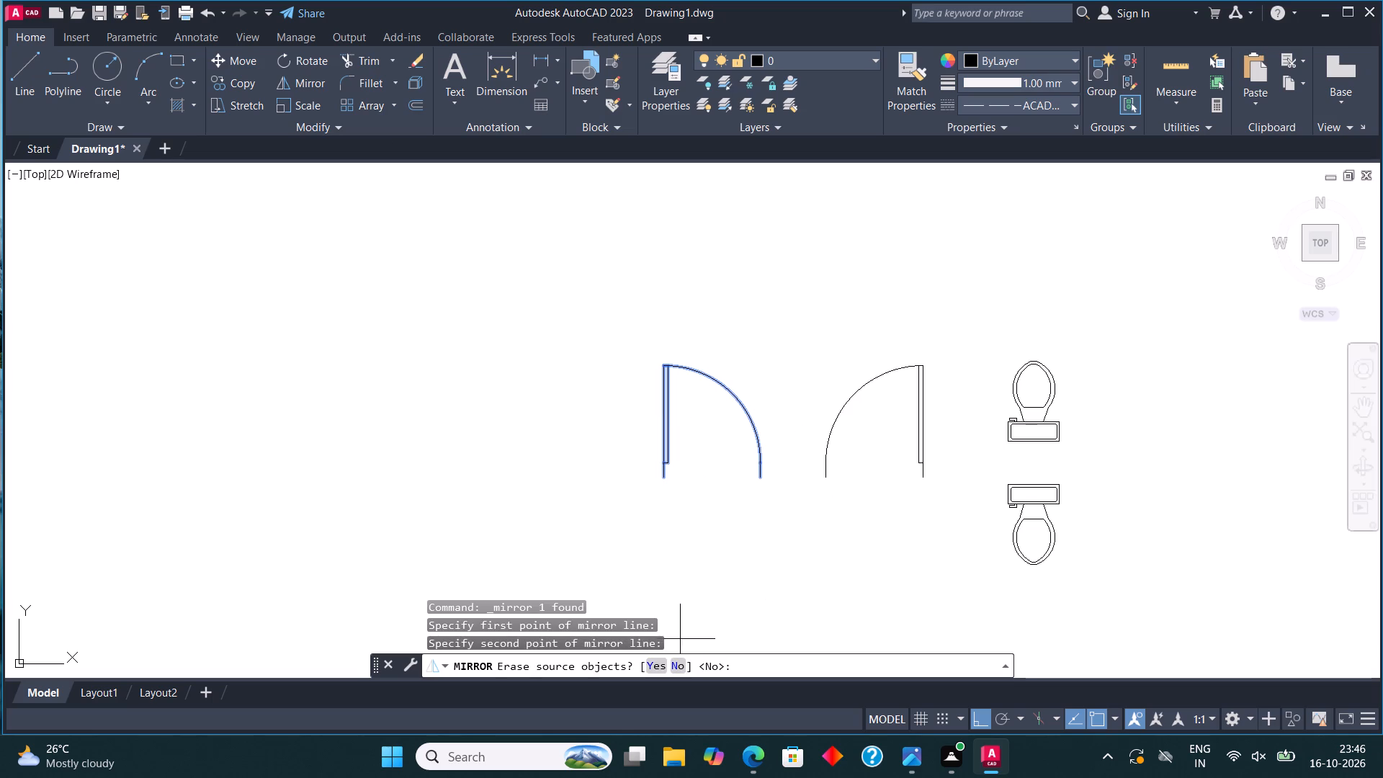
pyautogui.click(679, 663)
# Mirror both doors downward about a horizontal line just below them, keeping the originals.
pyautogui.click(840, 468)
pyautogui.click(606, 404)
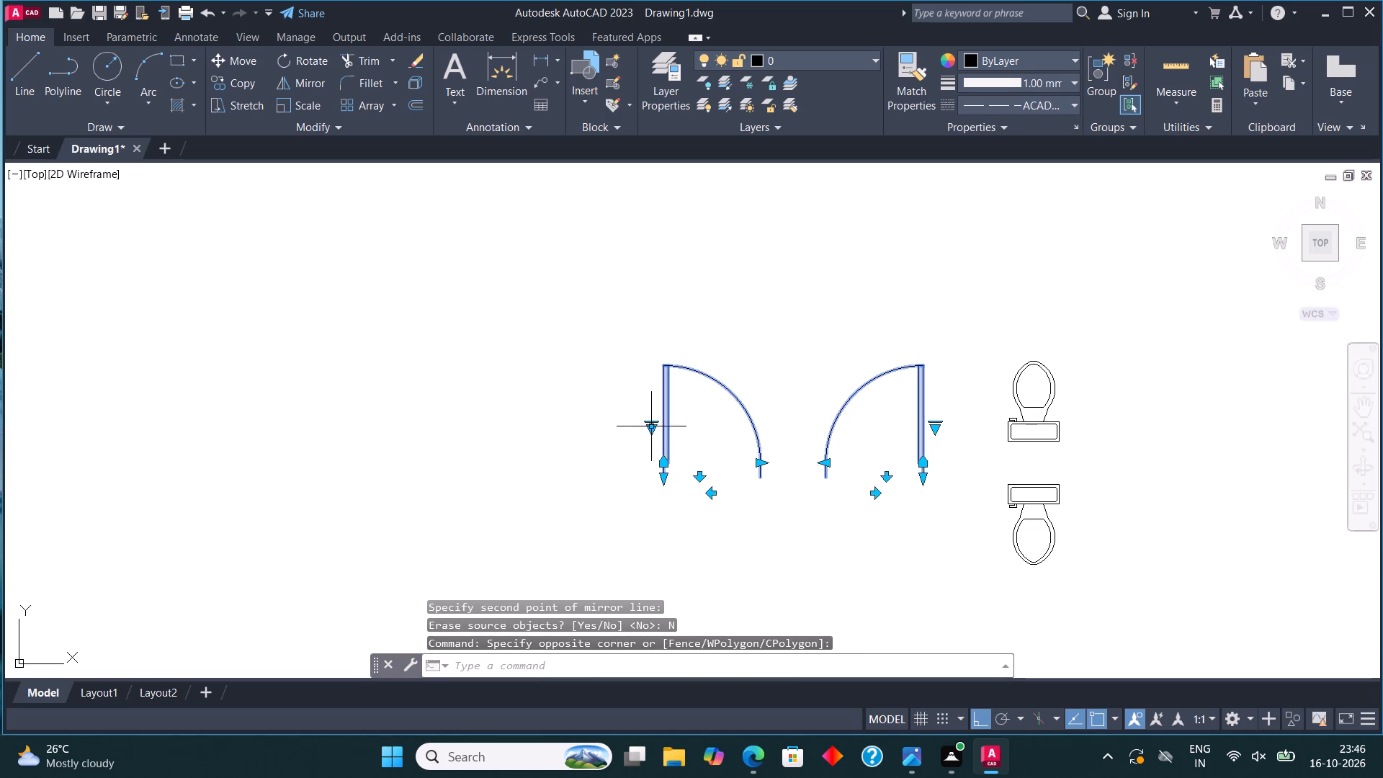
pyautogui.click(311, 81)
pyautogui.scroll(-1, 698, 411)
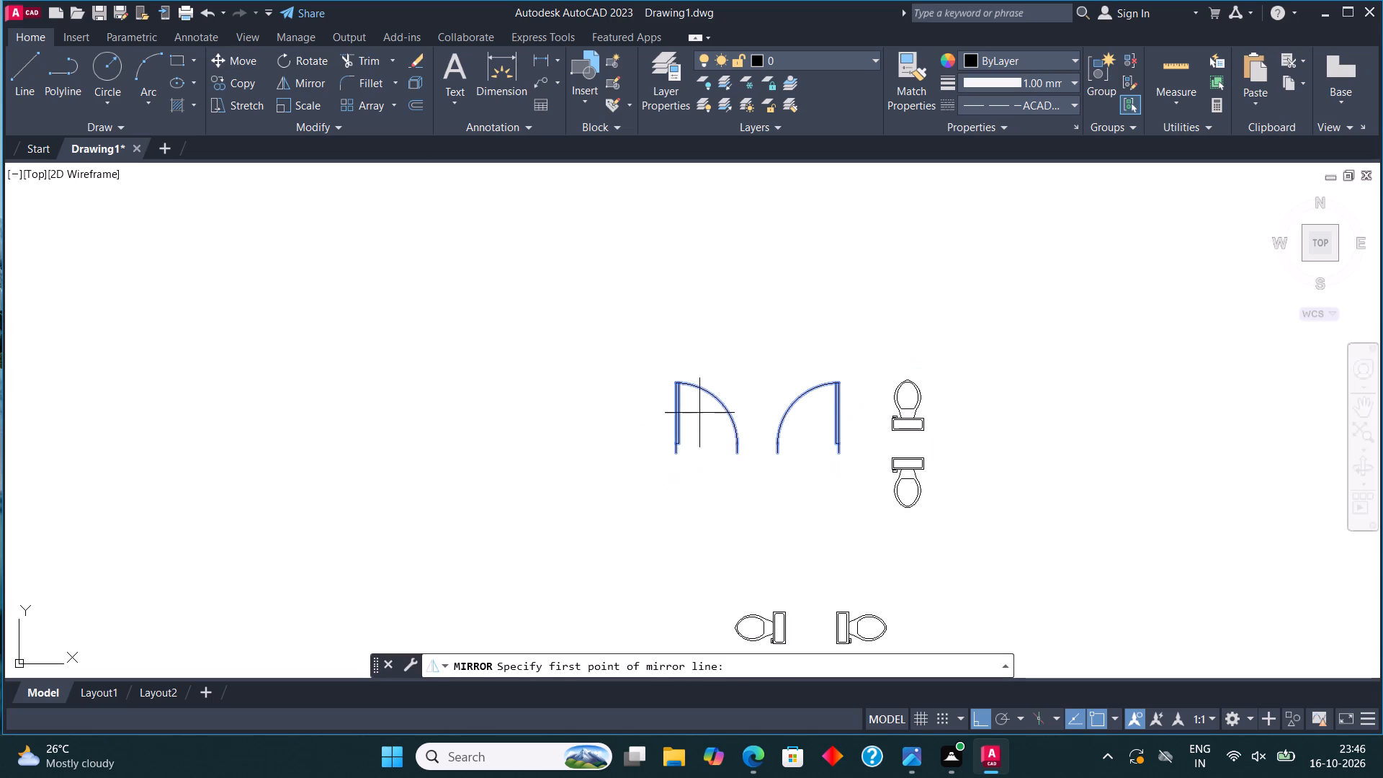
pyautogui.click(758, 470)
pyautogui.click(683, 488)
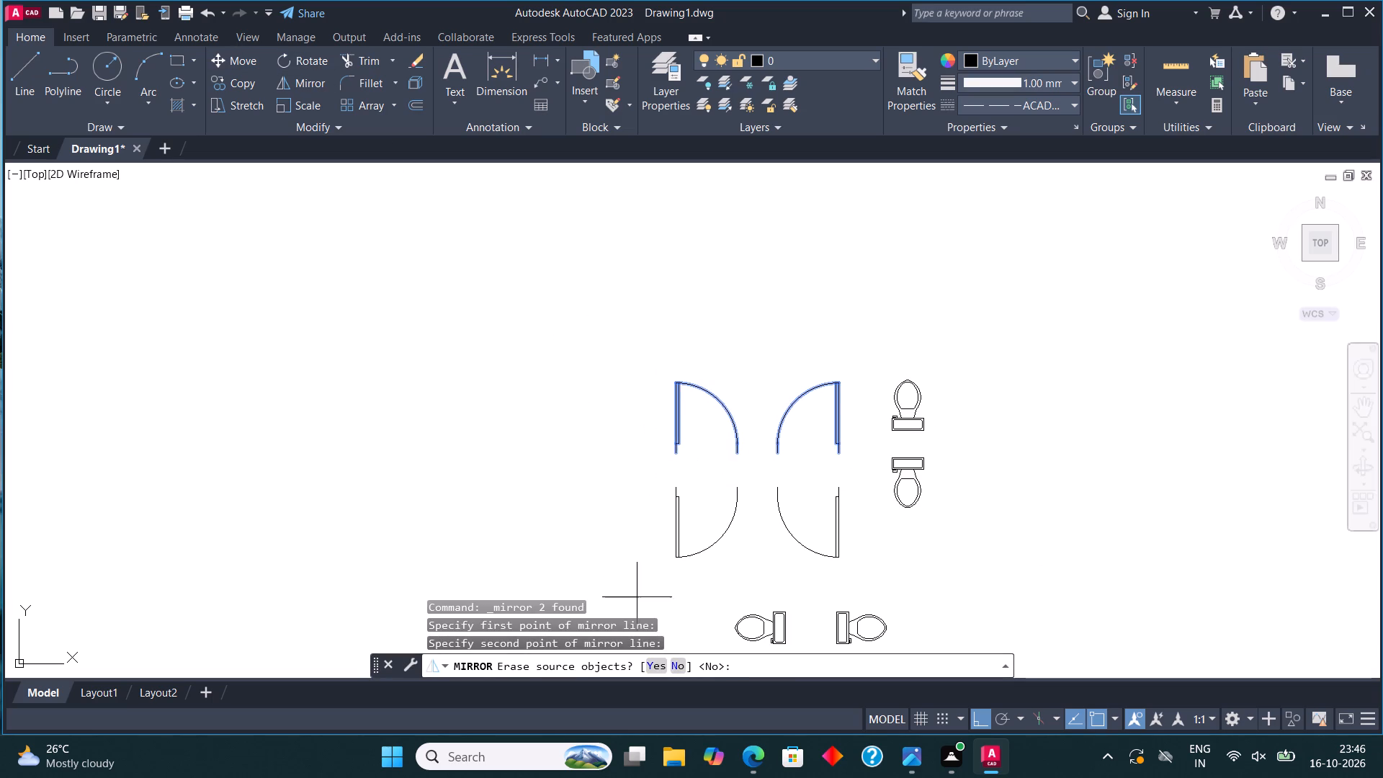
pyautogui.click(671, 661)
# Copy the upper-left door straight up into the empty space above the door group.
pyautogui.click(709, 444)
pyautogui.click(640, 398)
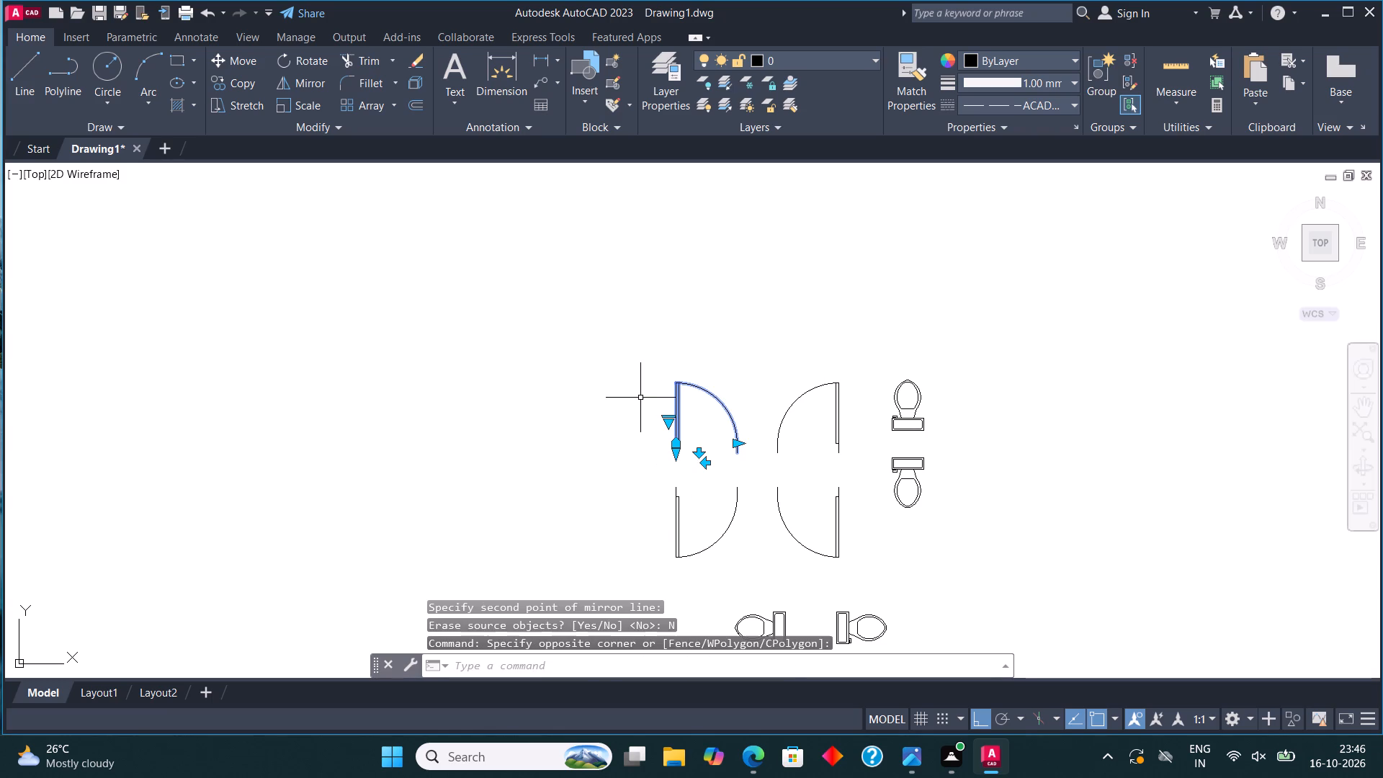
pyautogui.click(237, 80)
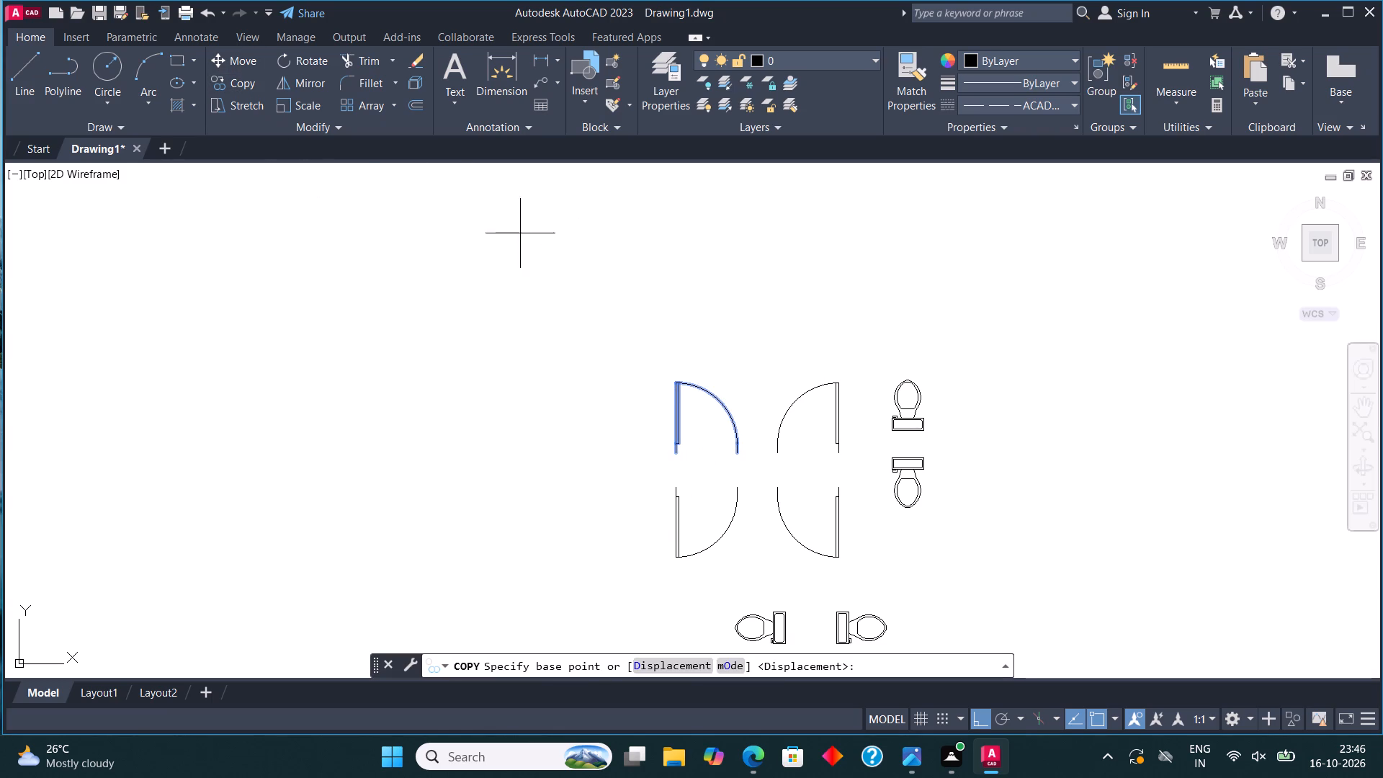
pyautogui.click(678, 429)
pyautogui.scroll(-1, 660, 555)
pyautogui.moveTo(669, 338); pyautogui.dragTo(668, 402, button='middle')
pyautogui.scroll(1, 668, 402)
pyautogui.click(667, 365)
pyautogui.press('Escape')
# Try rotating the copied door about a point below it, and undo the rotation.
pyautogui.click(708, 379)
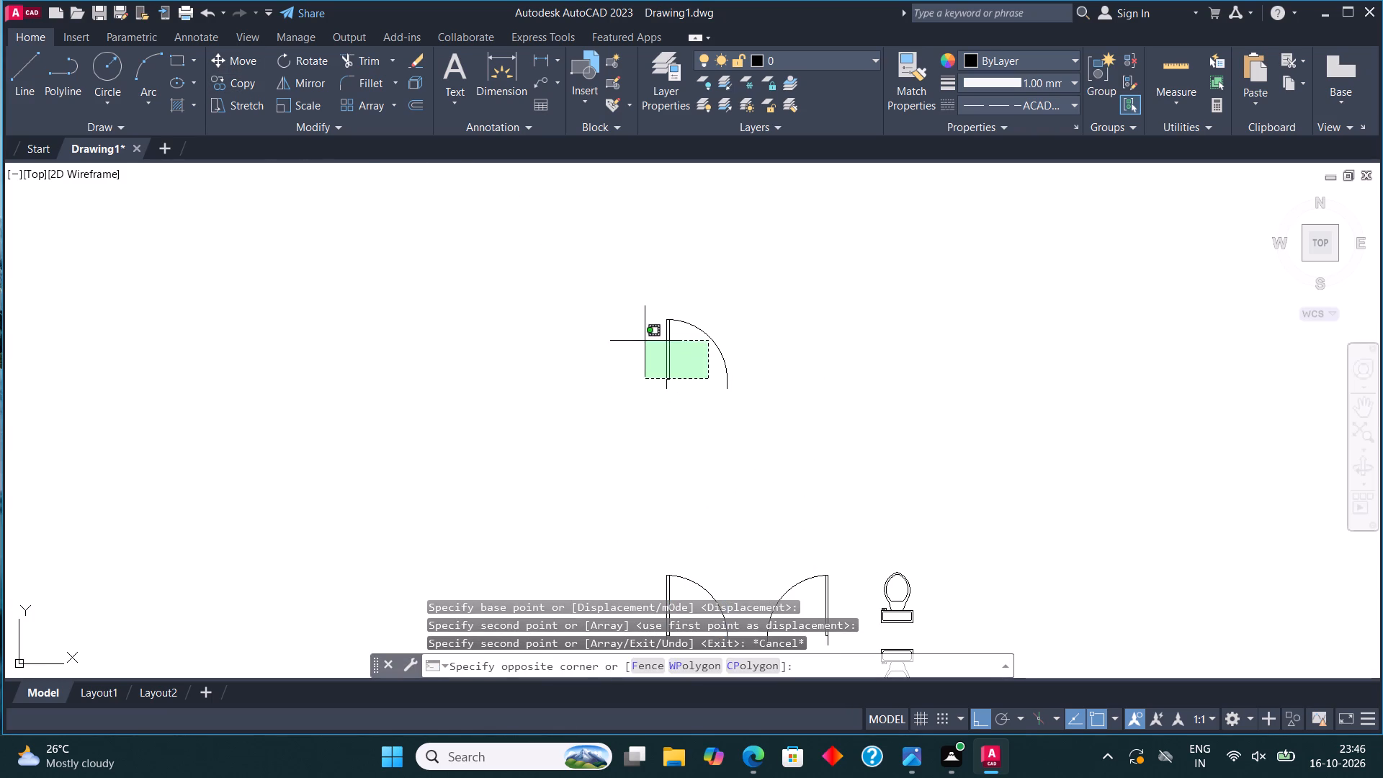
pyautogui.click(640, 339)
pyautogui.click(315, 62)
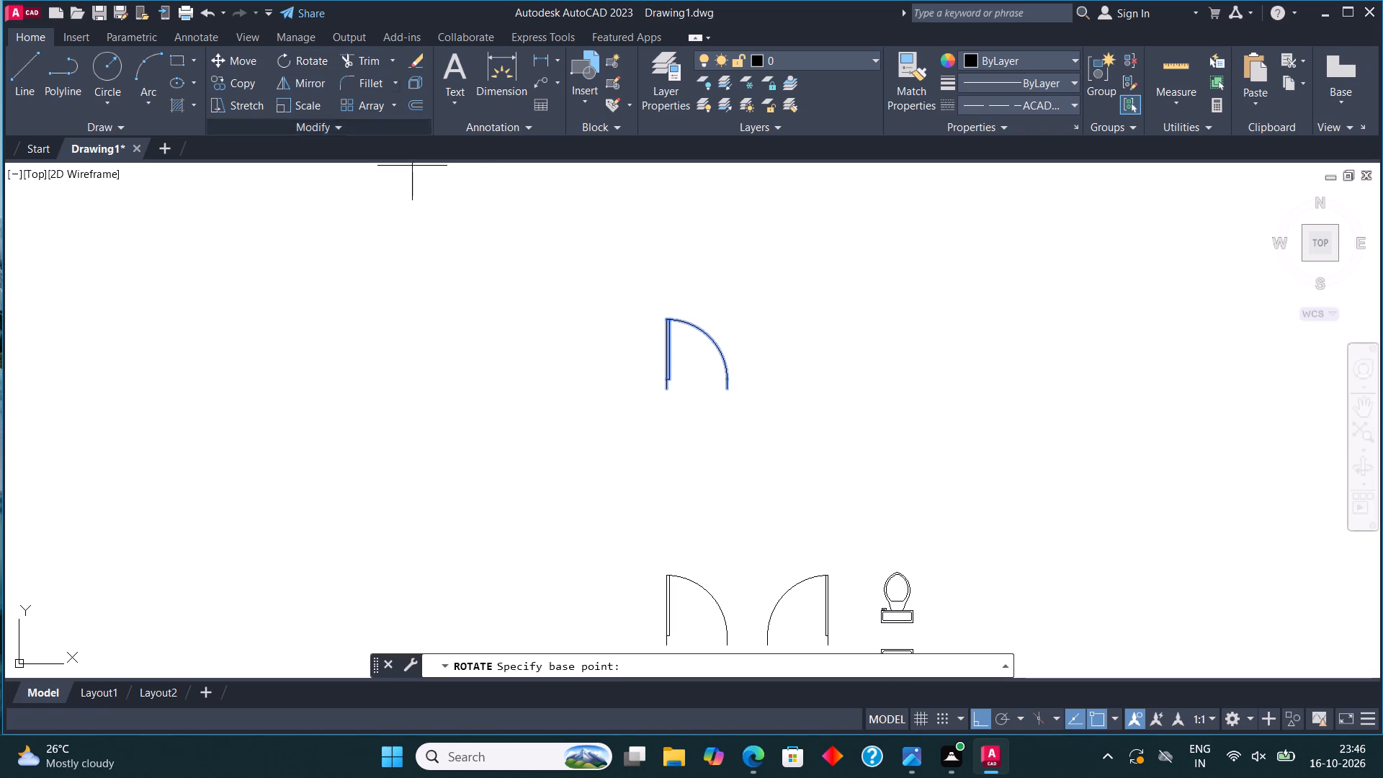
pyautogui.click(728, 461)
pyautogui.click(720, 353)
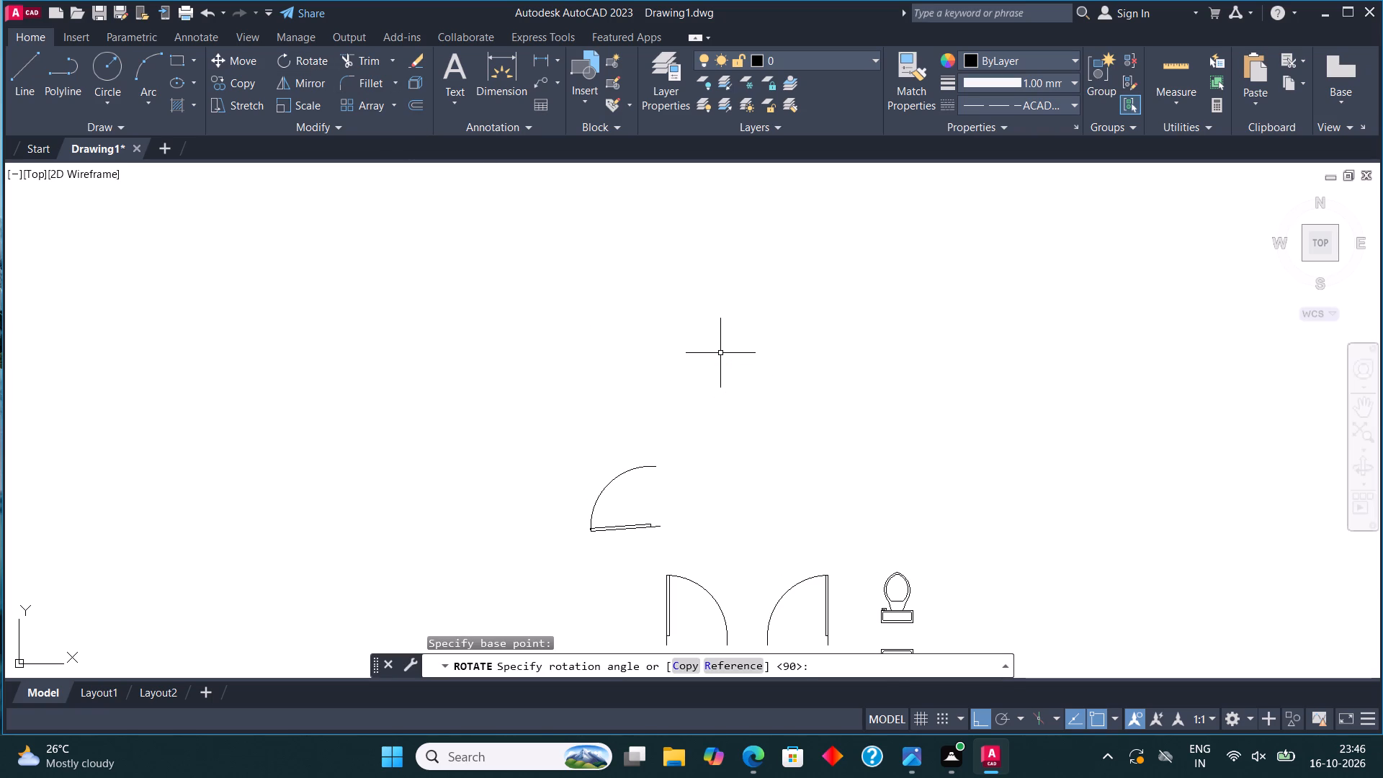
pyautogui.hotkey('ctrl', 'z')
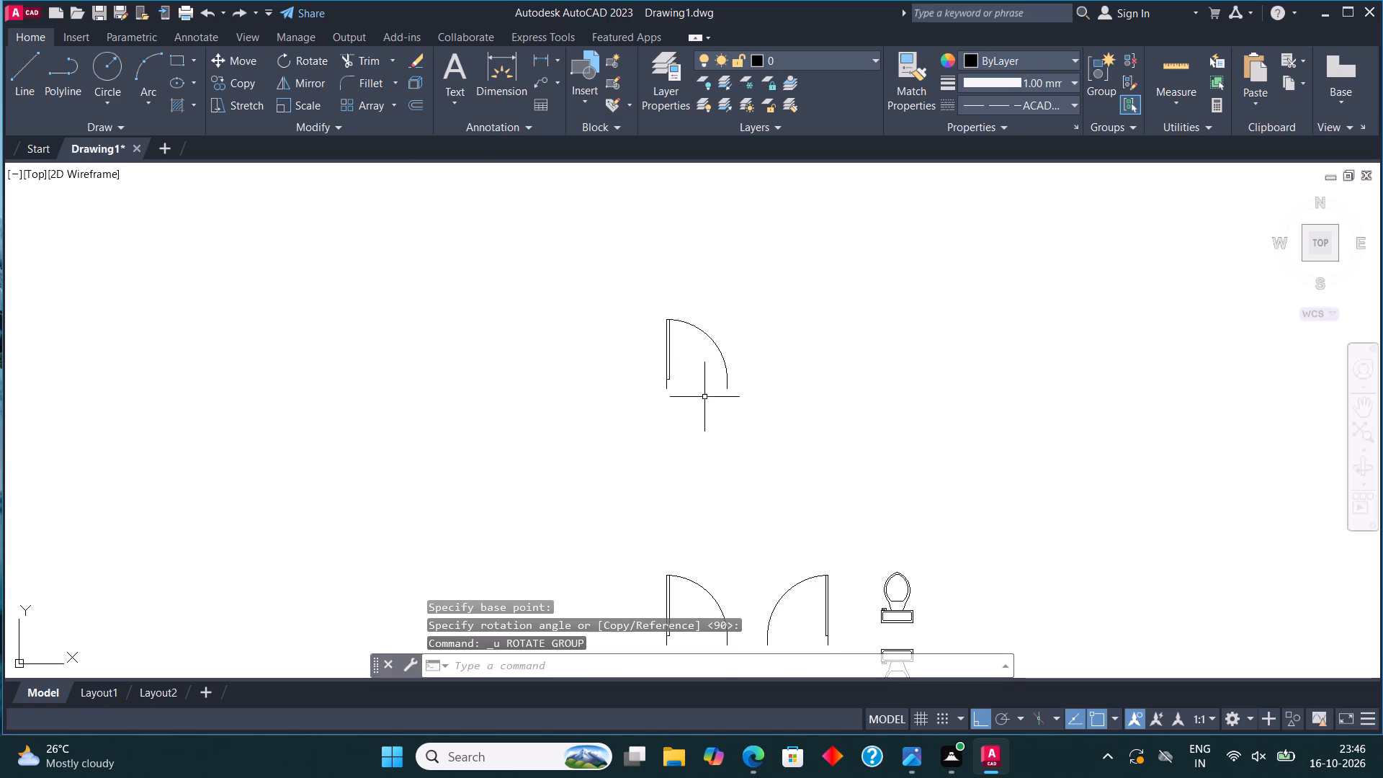
# Rotate the copied door 90° about a point inside its swing so the leaf lies horizontally below the arc.
pyautogui.moveTo(704, 397); pyautogui.dragTo(698, 383)
pyautogui.click(632, 321)
pyautogui.click(312, 63)
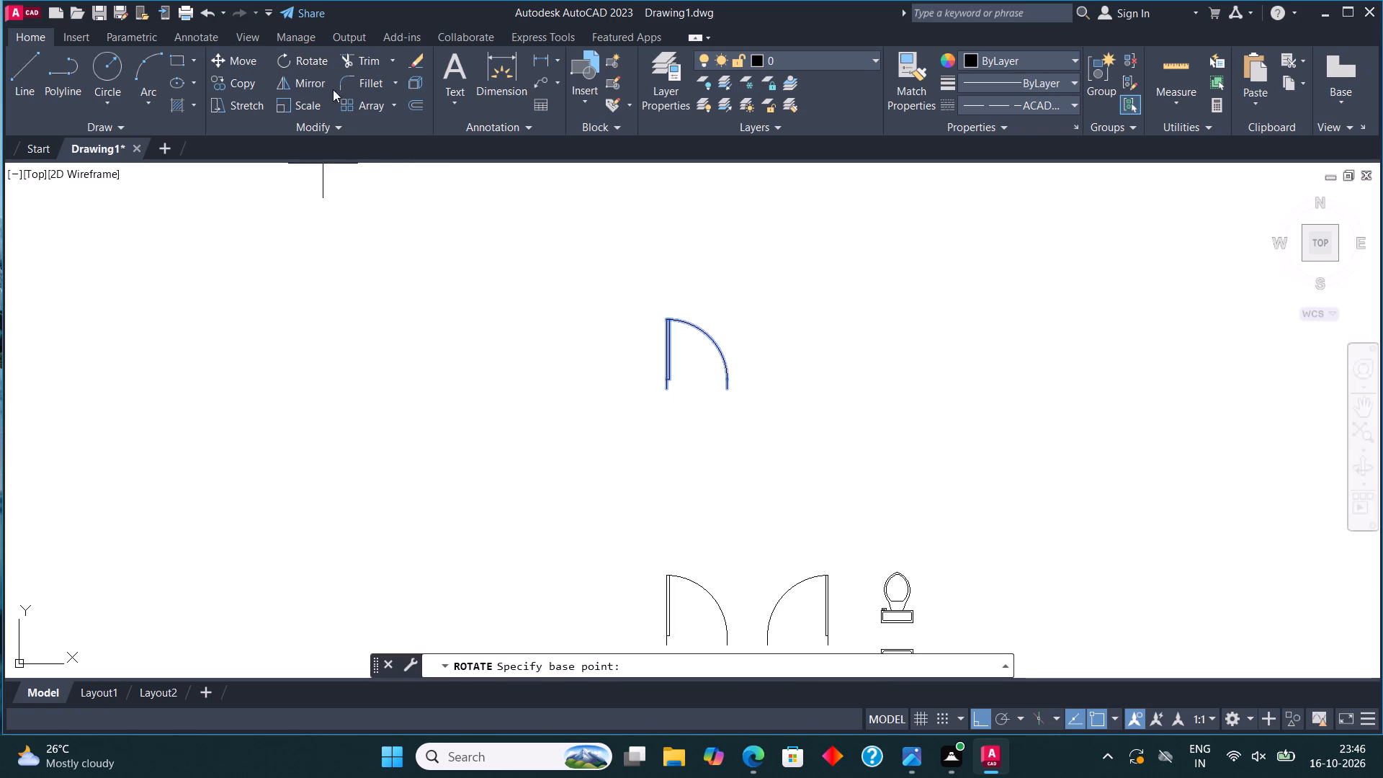
pyautogui.click(696, 356)
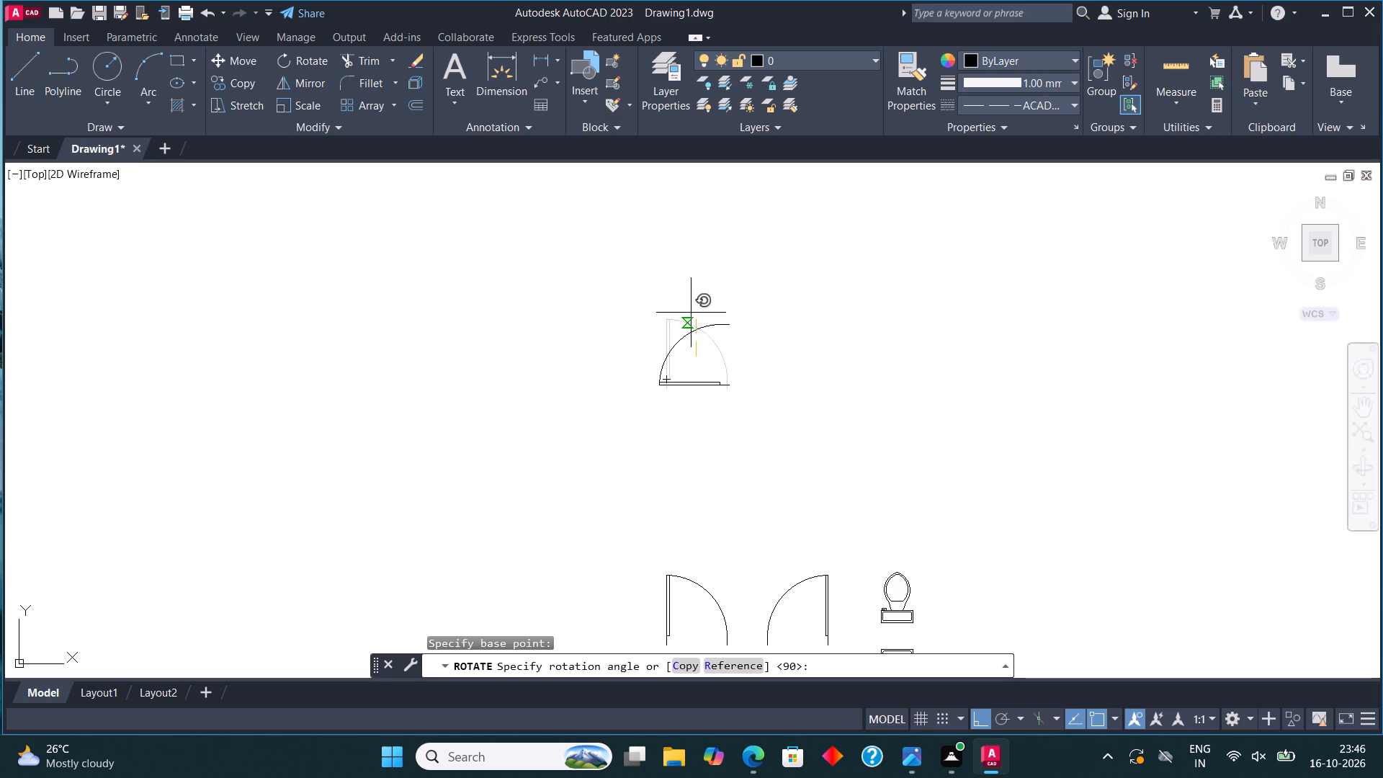
pyautogui.click(691, 274)
# Mirror the rotated door upward about a horizontal line just above it, keeping the original.
pyautogui.click(691, 352)
pyautogui.click(682, 323)
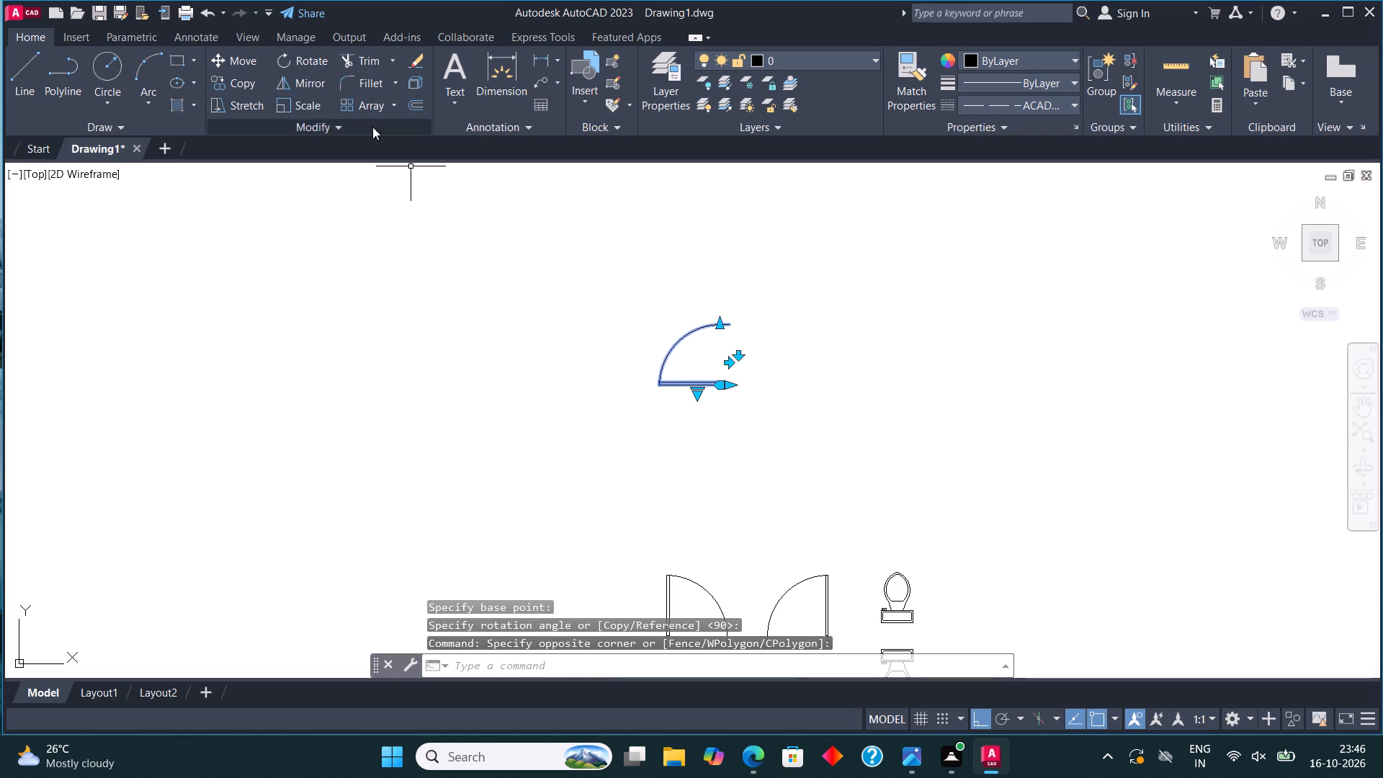
pyautogui.click(308, 79)
pyautogui.moveTo(676, 290); pyautogui.dragTo(660, 375, button='middle')
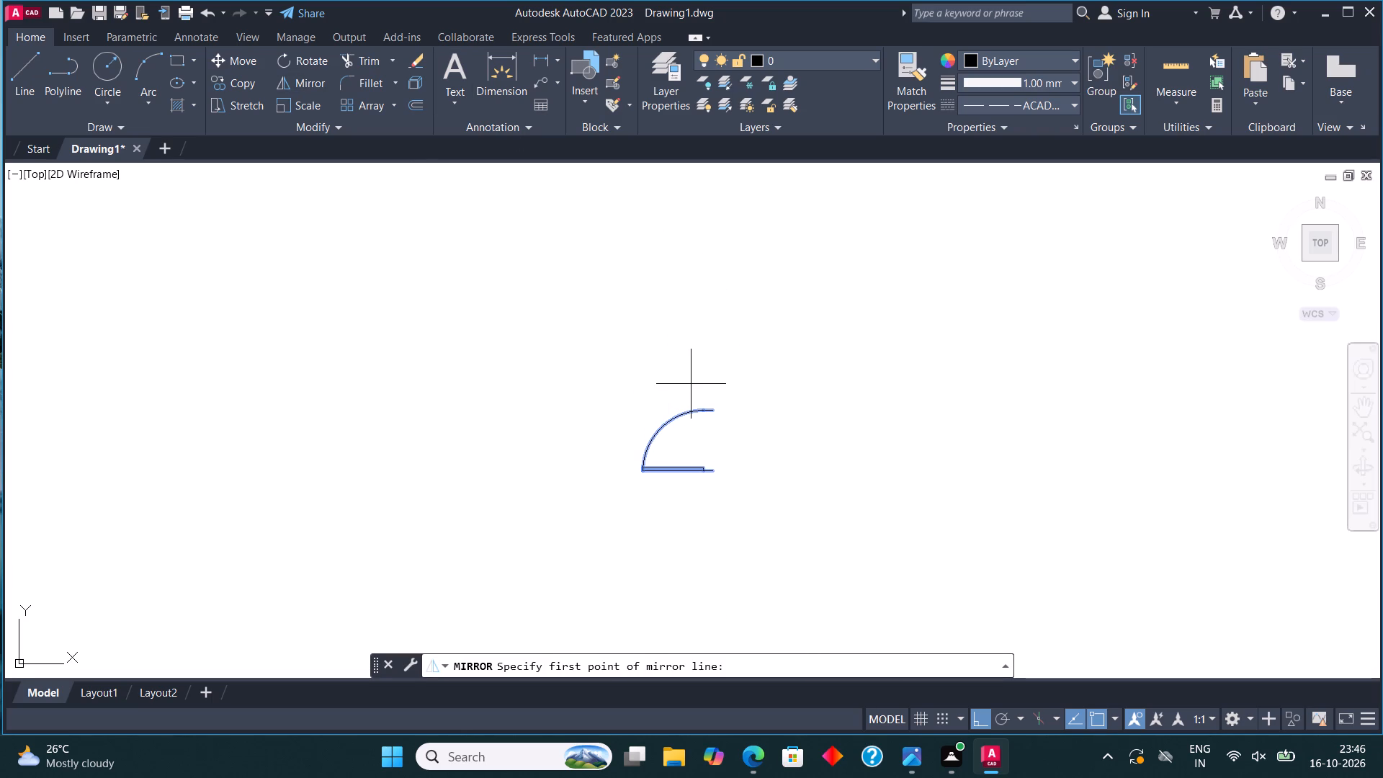
pyautogui.click(693, 384)
pyautogui.click(604, 345)
pyautogui.click(673, 665)
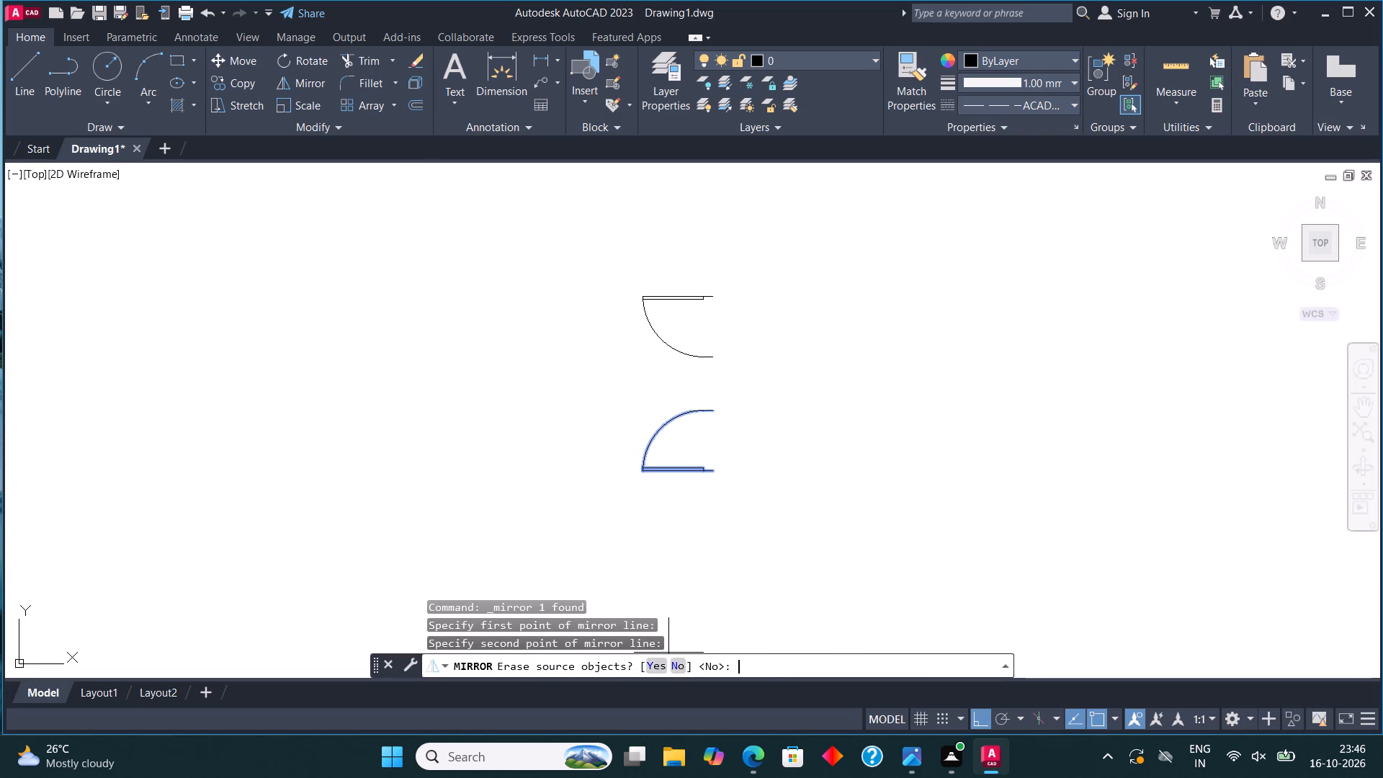
# Mirror both horizontal-leaf doors about a vertical line to their right, keeping the originals.
pyautogui.moveTo(663, 523); pyautogui.dragTo(661, 503)
pyautogui.click(658, 326)
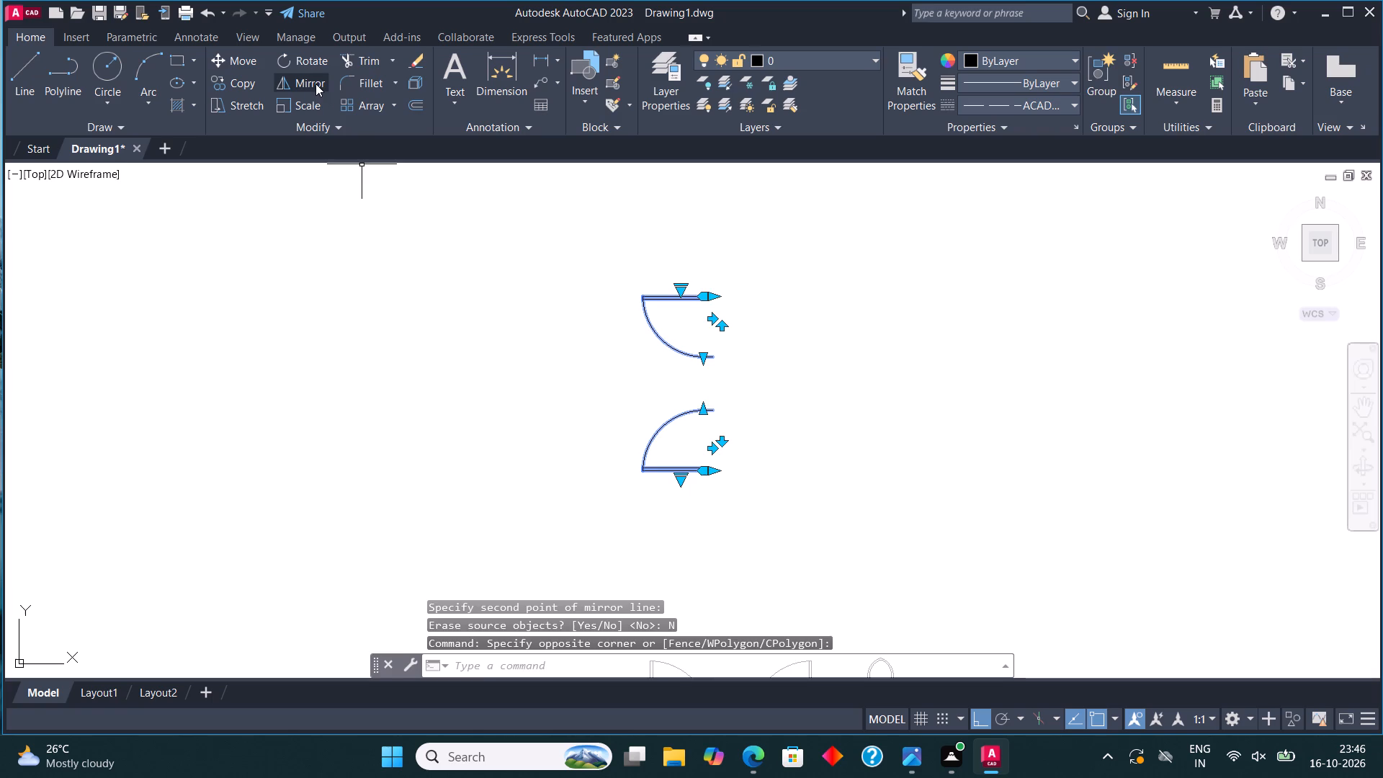
pyautogui.click(315, 84)
pyautogui.click(748, 388)
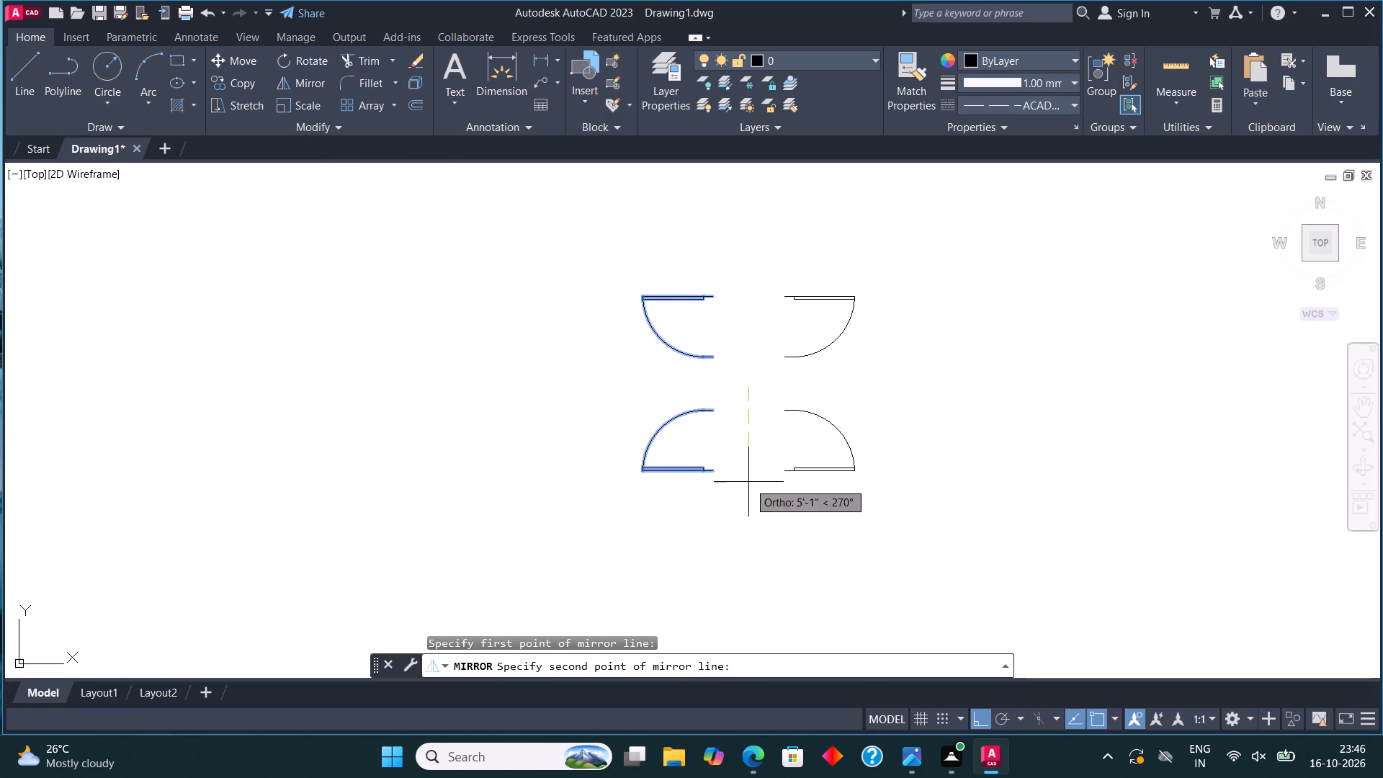
pyautogui.click(748, 482)
pyautogui.click(678, 663)
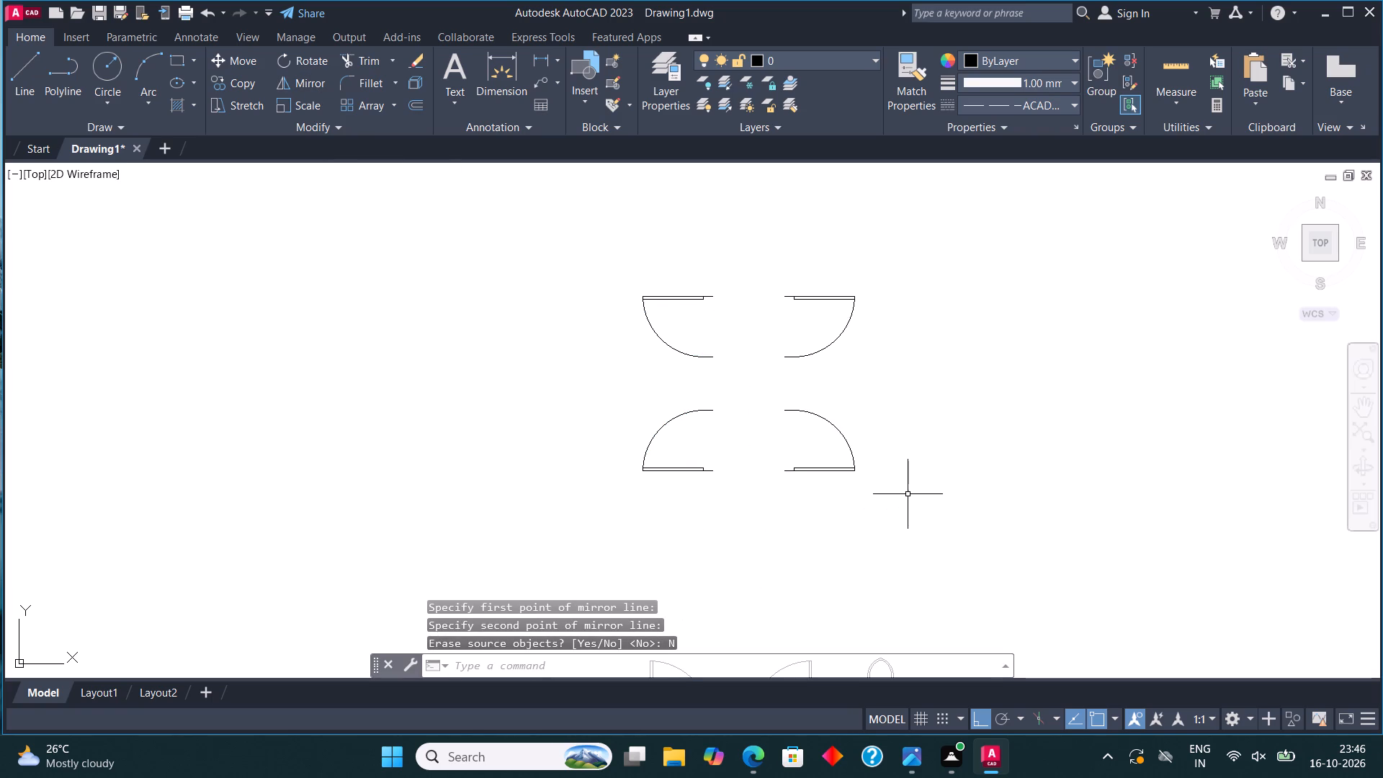
# Copy the lower-left horizontal-leaf door, with Ortho off, into the floor plan's open space right of the dashed opening.
pyautogui.click(679, 465)
pyautogui.click(630, 487)
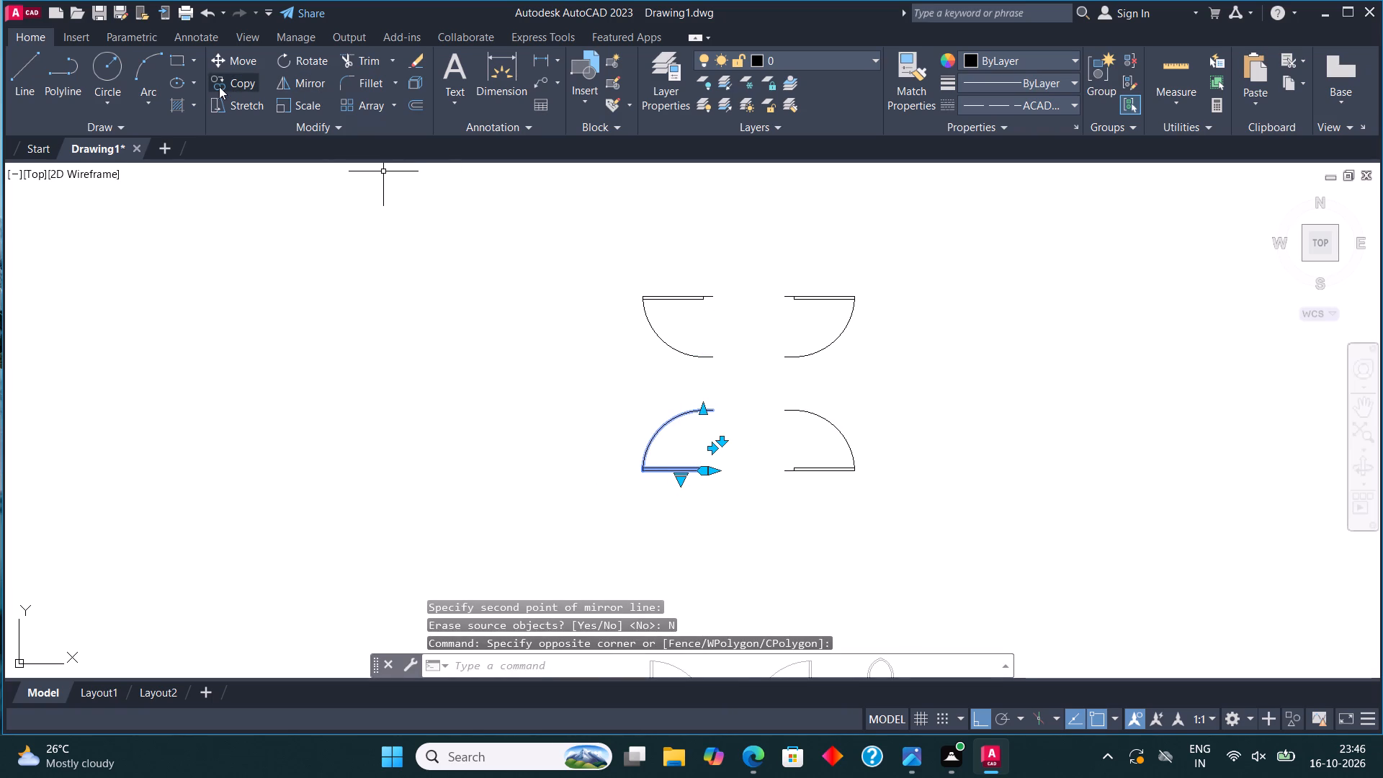
pyautogui.click(254, 84)
pyautogui.click(719, 473)
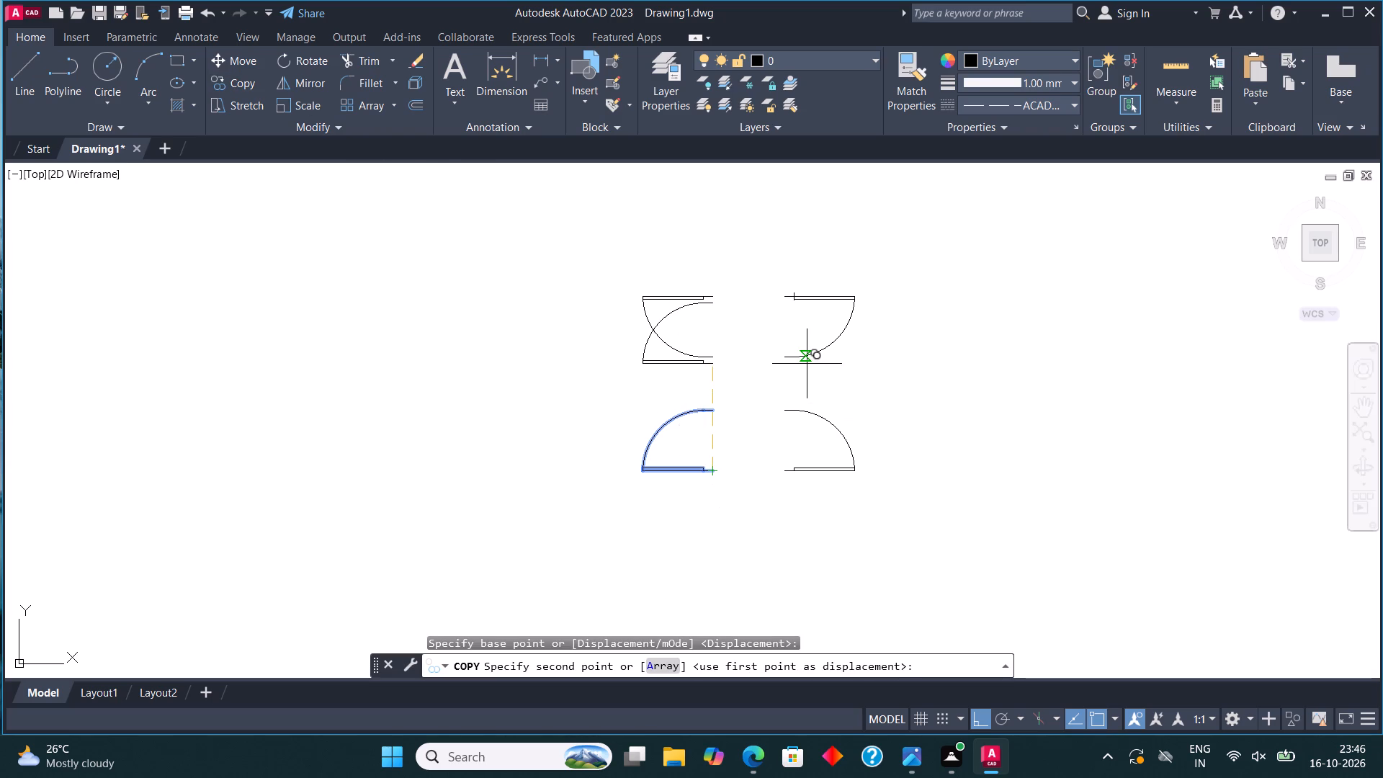
pyautogui.press('F8')
pyautogui.scroll(-3, 850, 347)
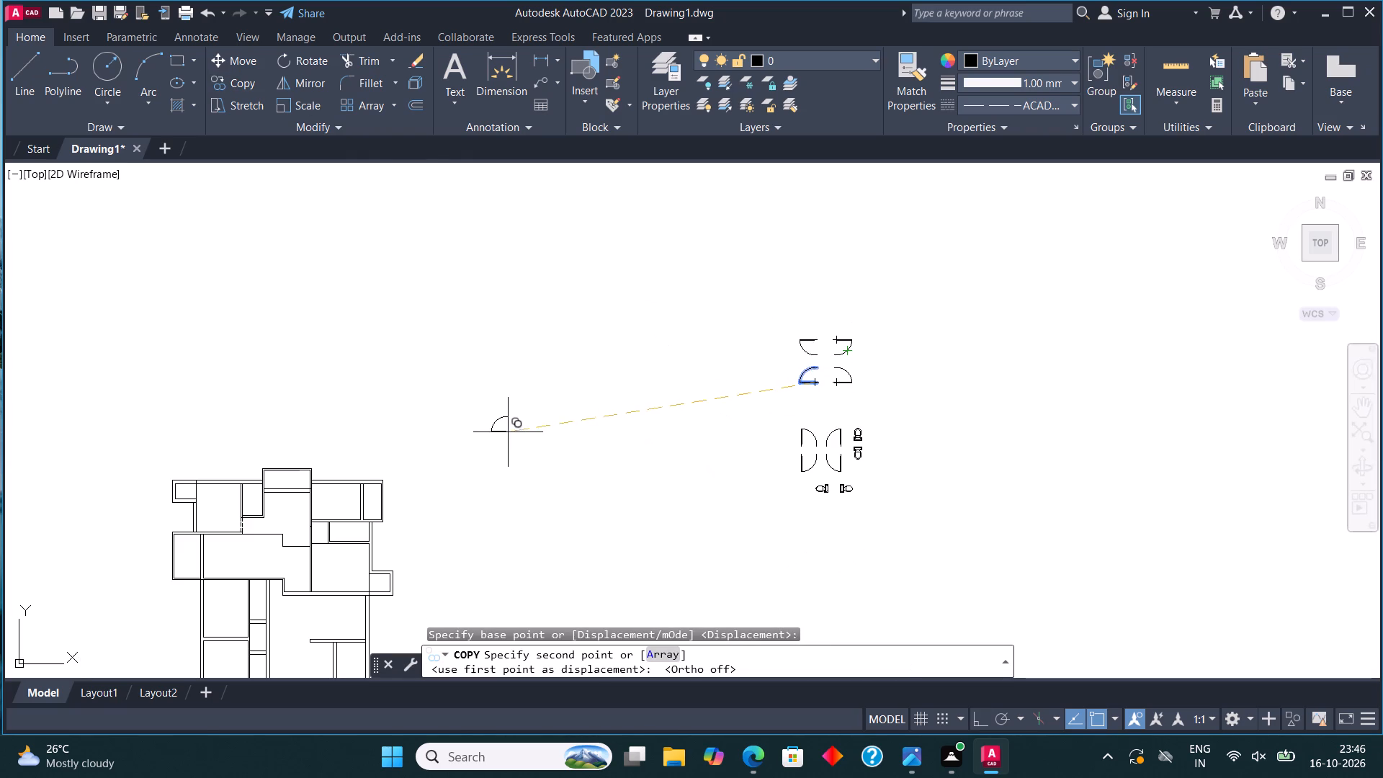
pyautogui.moveTo(560, 426); pyautogui.dragTo(792, 367, button='middle')
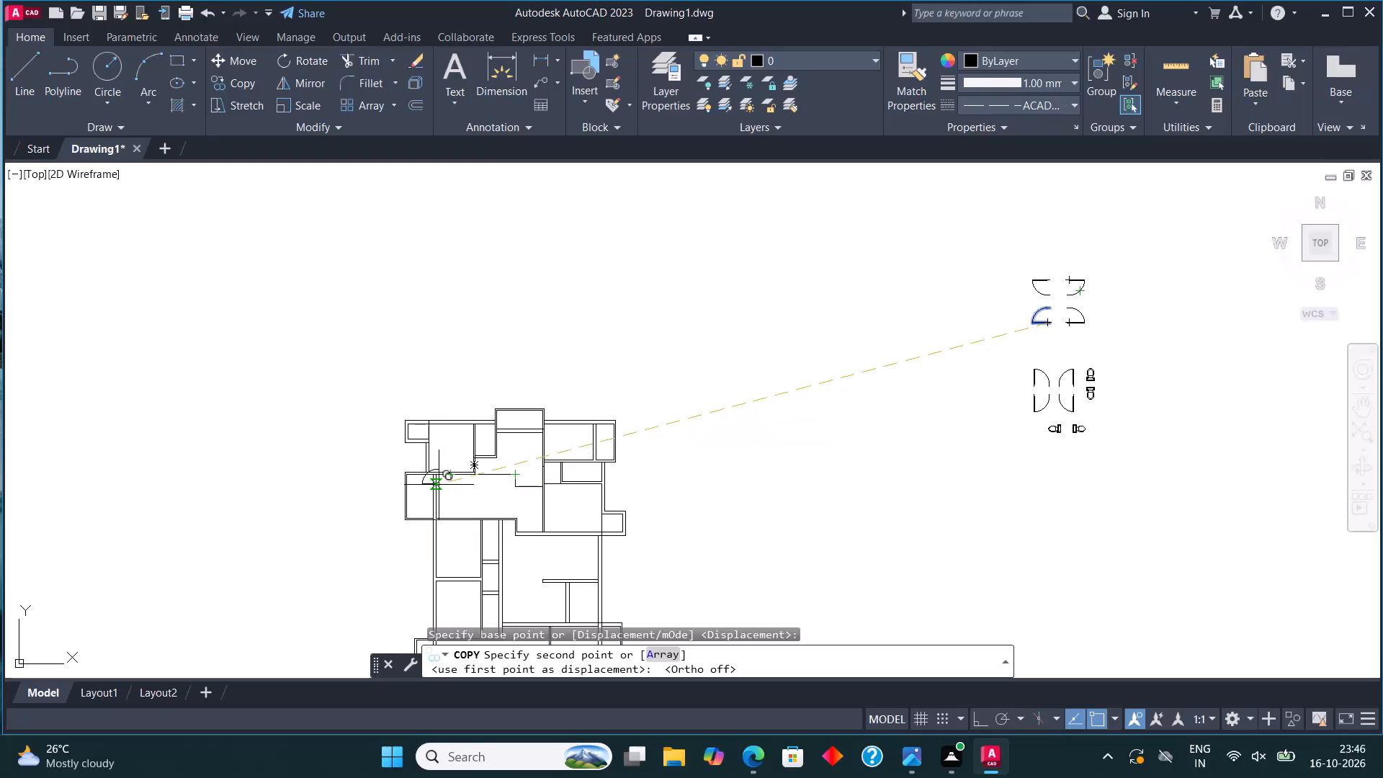
pyautogui.scroll(4, 439, 485)
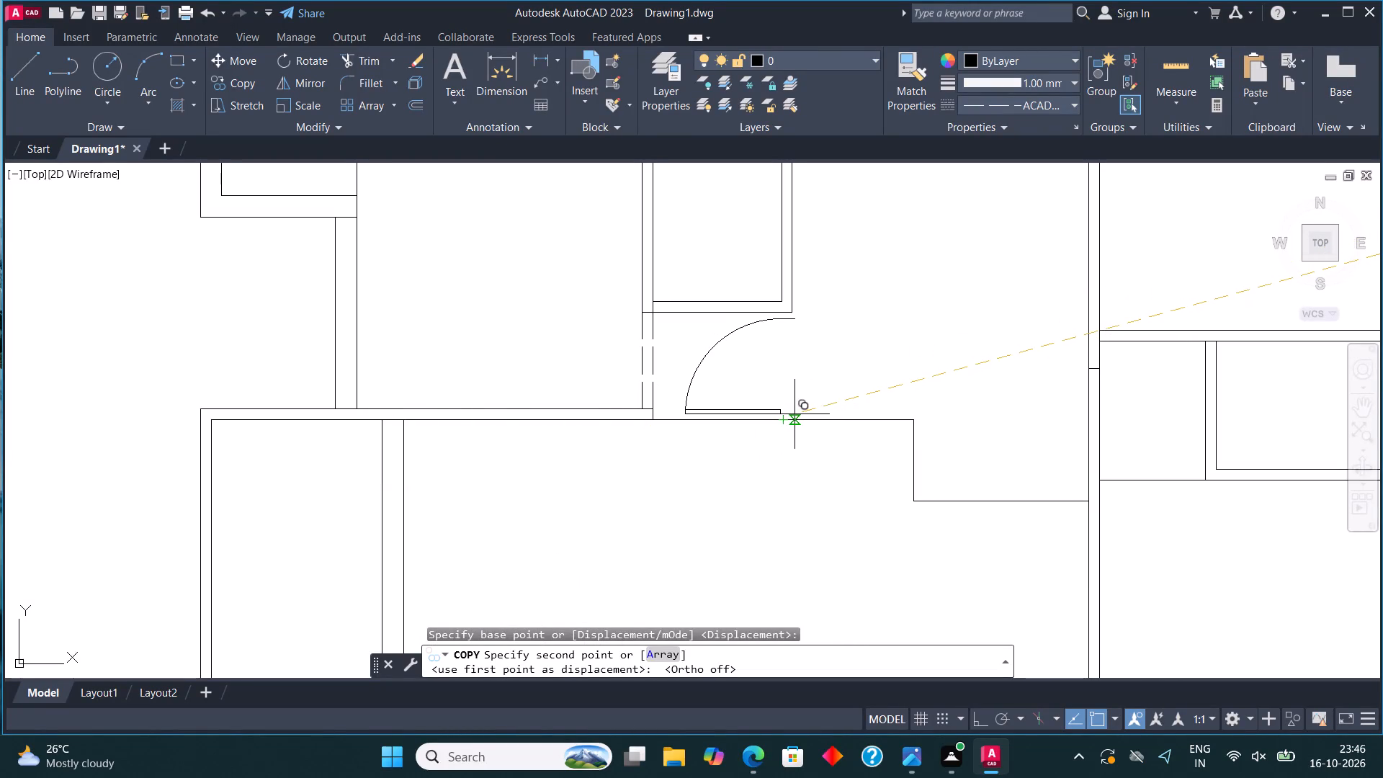
pyautogui.click(971, 293)
pyautogui.moveTo(914, 337); pyautogui.dragTo(802, 426, button='middle')
pyautogui.press('Escape')
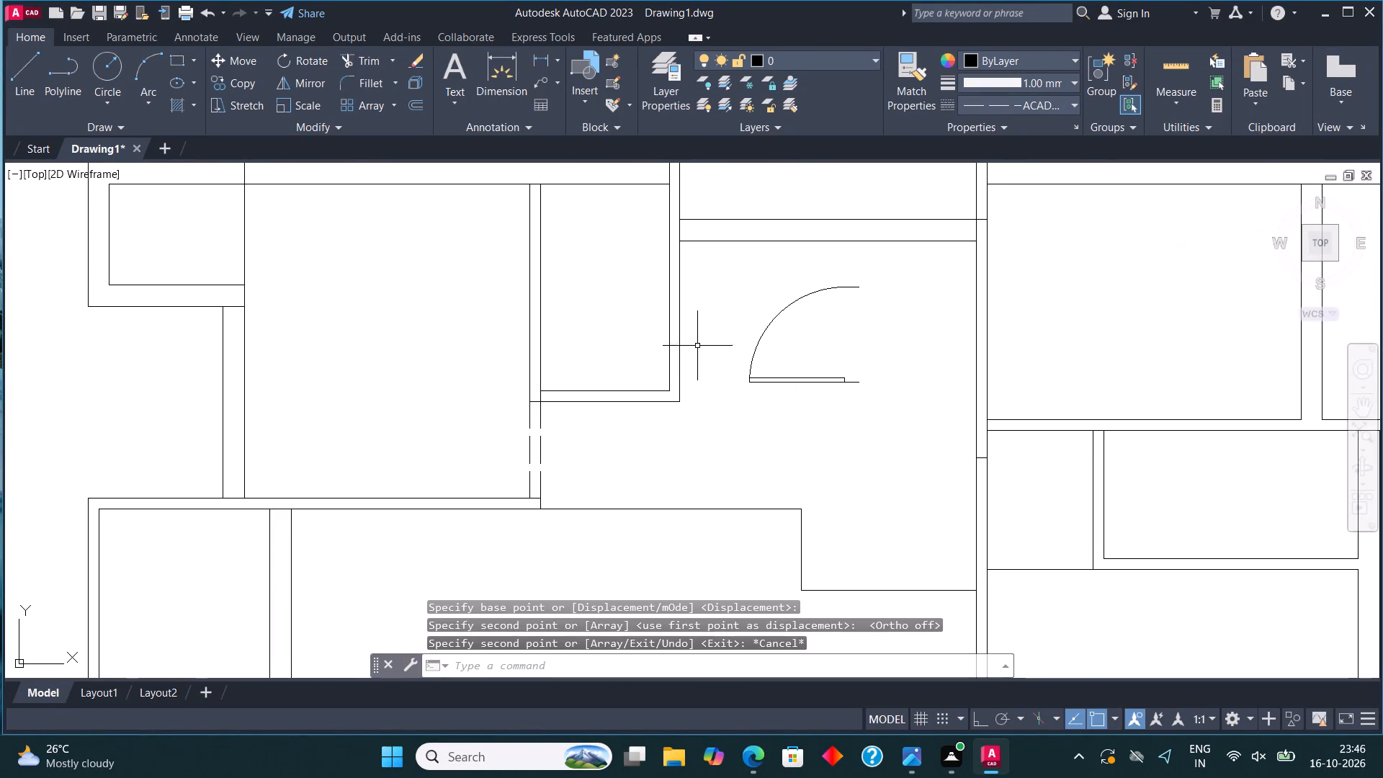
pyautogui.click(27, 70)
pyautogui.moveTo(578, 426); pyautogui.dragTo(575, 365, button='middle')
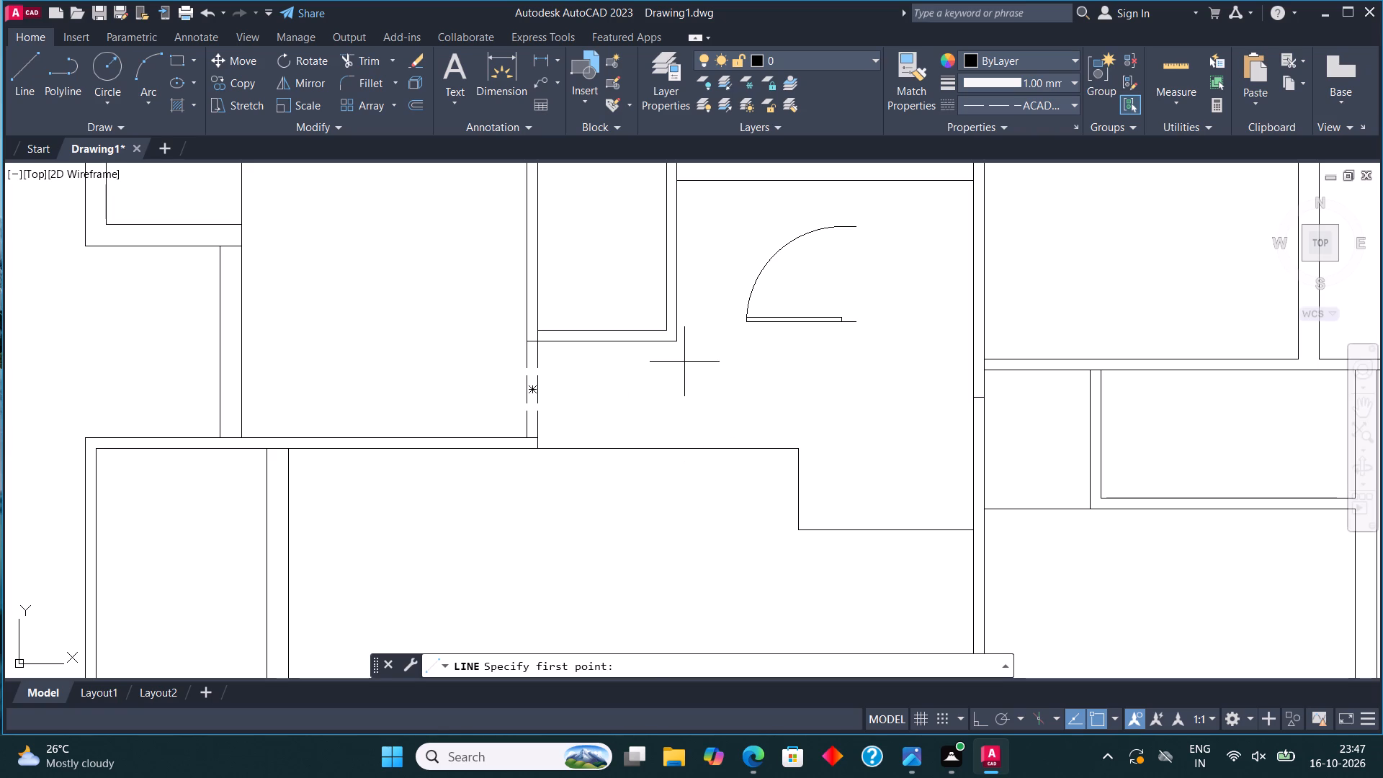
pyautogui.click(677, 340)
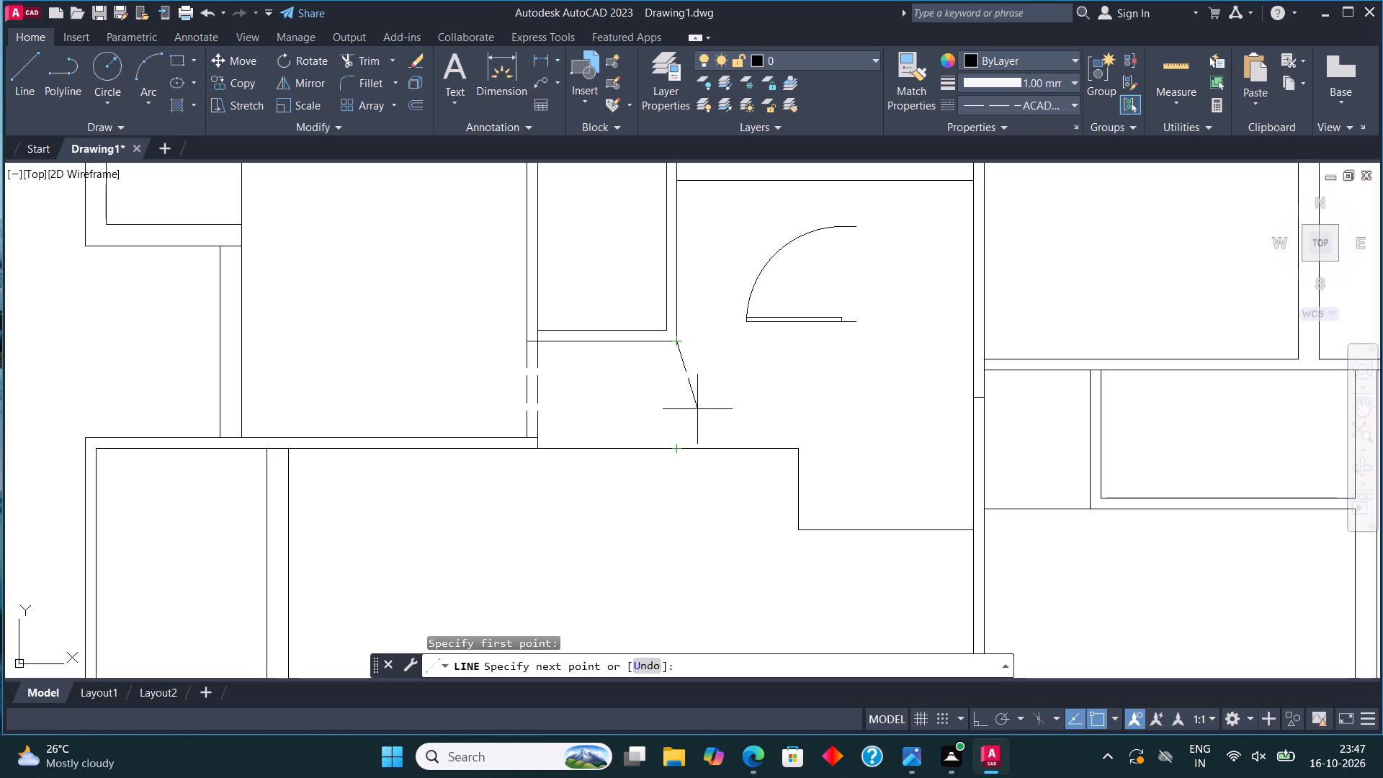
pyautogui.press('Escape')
# Make ByLayer the current linetype.
pyautogui.write('LIN')
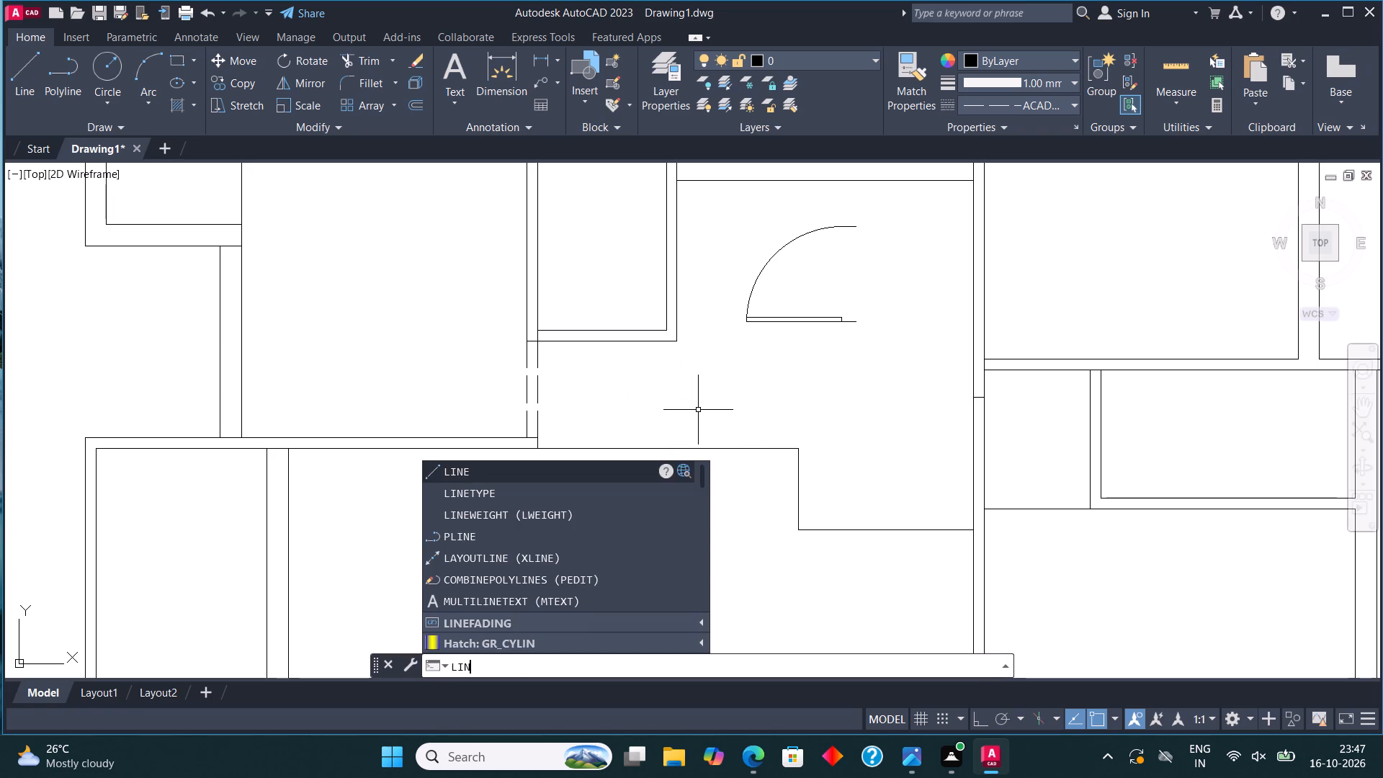
pyautogui.click(491, 486)
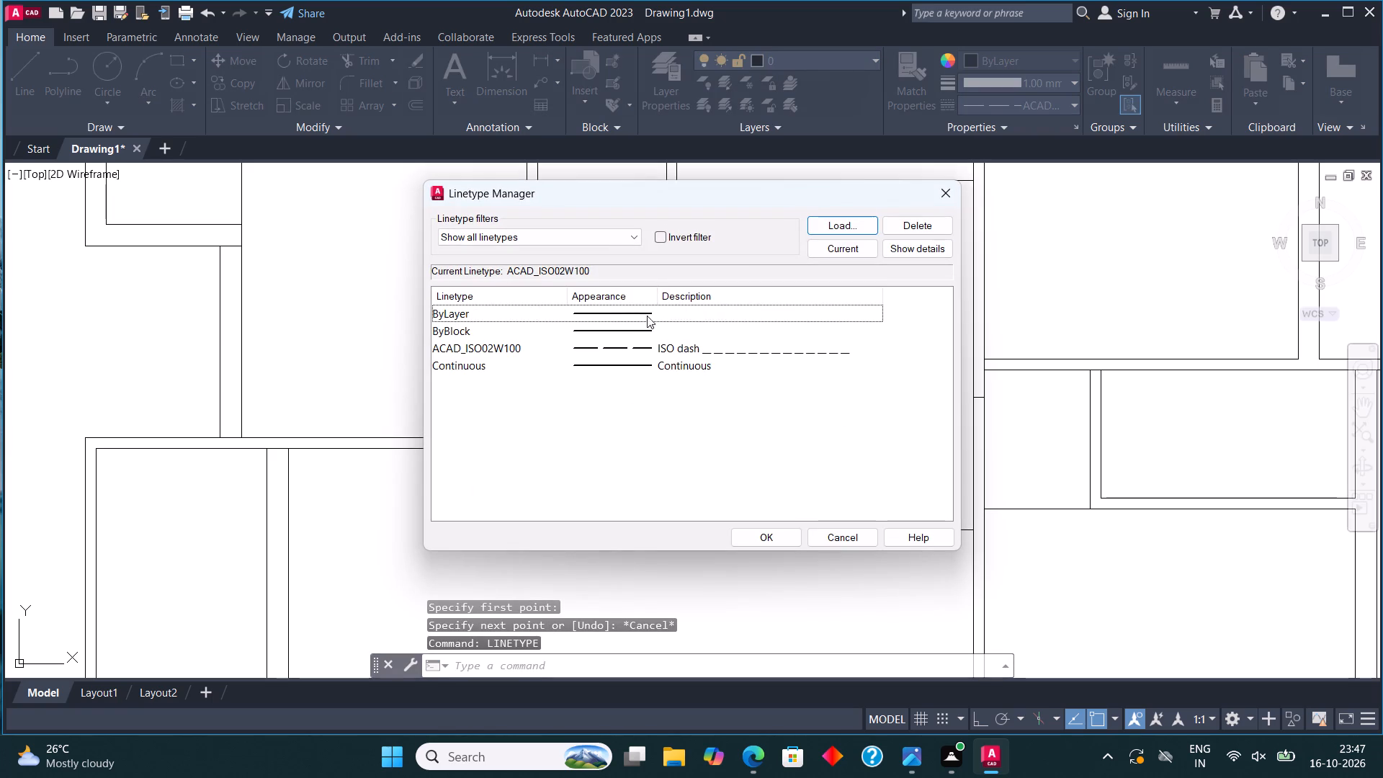
pyautogui.click(647, 316)
pyautogui.click(844, 244)
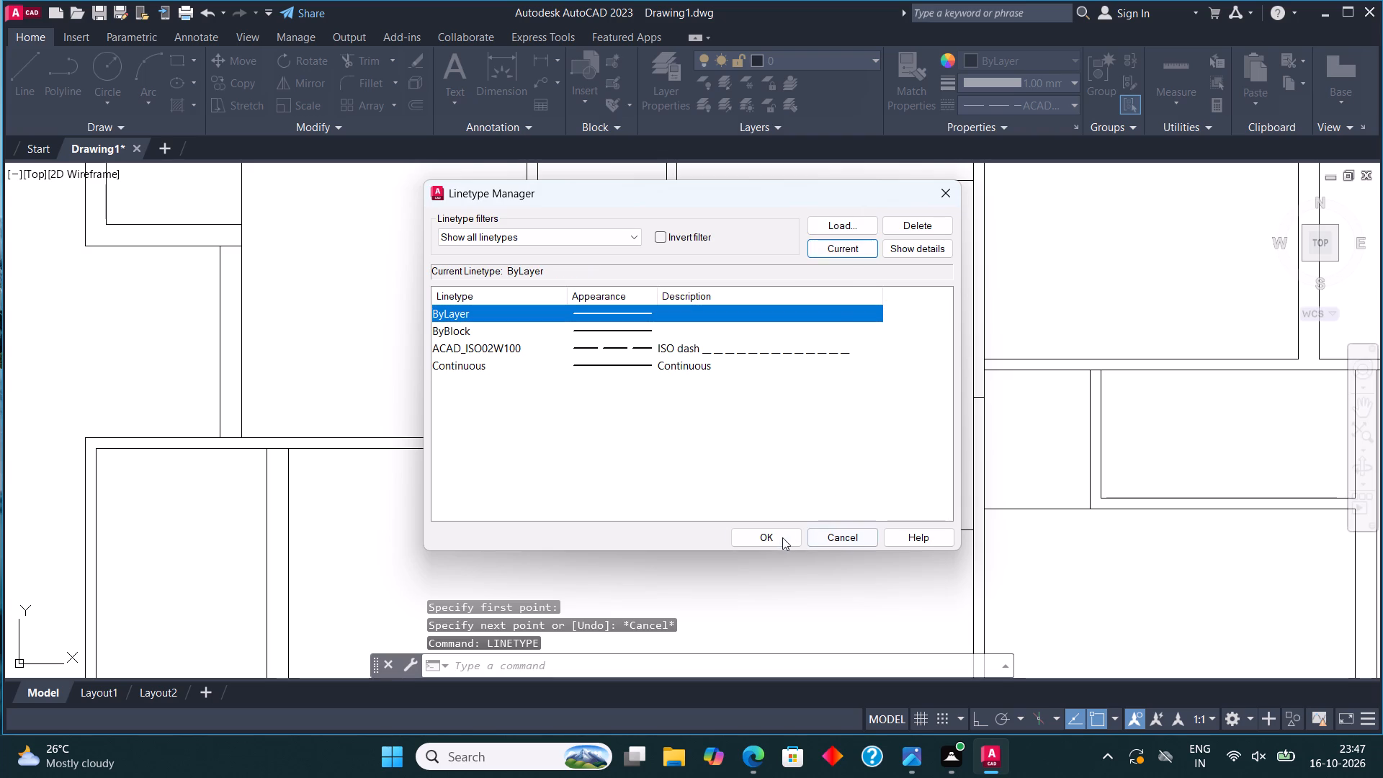
pyautogui.click(776, 537)
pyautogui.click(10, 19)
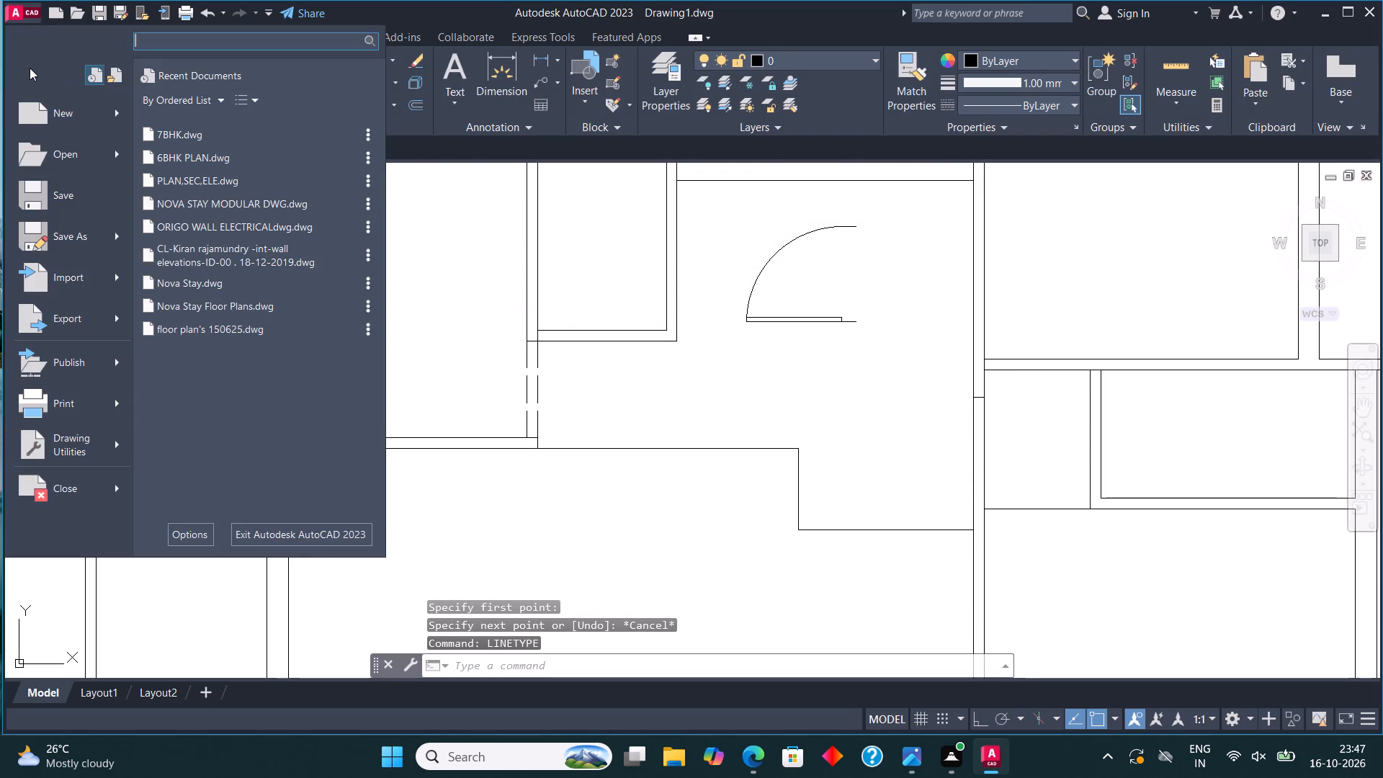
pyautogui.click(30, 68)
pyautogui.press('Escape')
# Draw two vertical lines extending both faces of the wall beside the copied door down to the horizontal wall below.
pyautogui.click(30, 81)
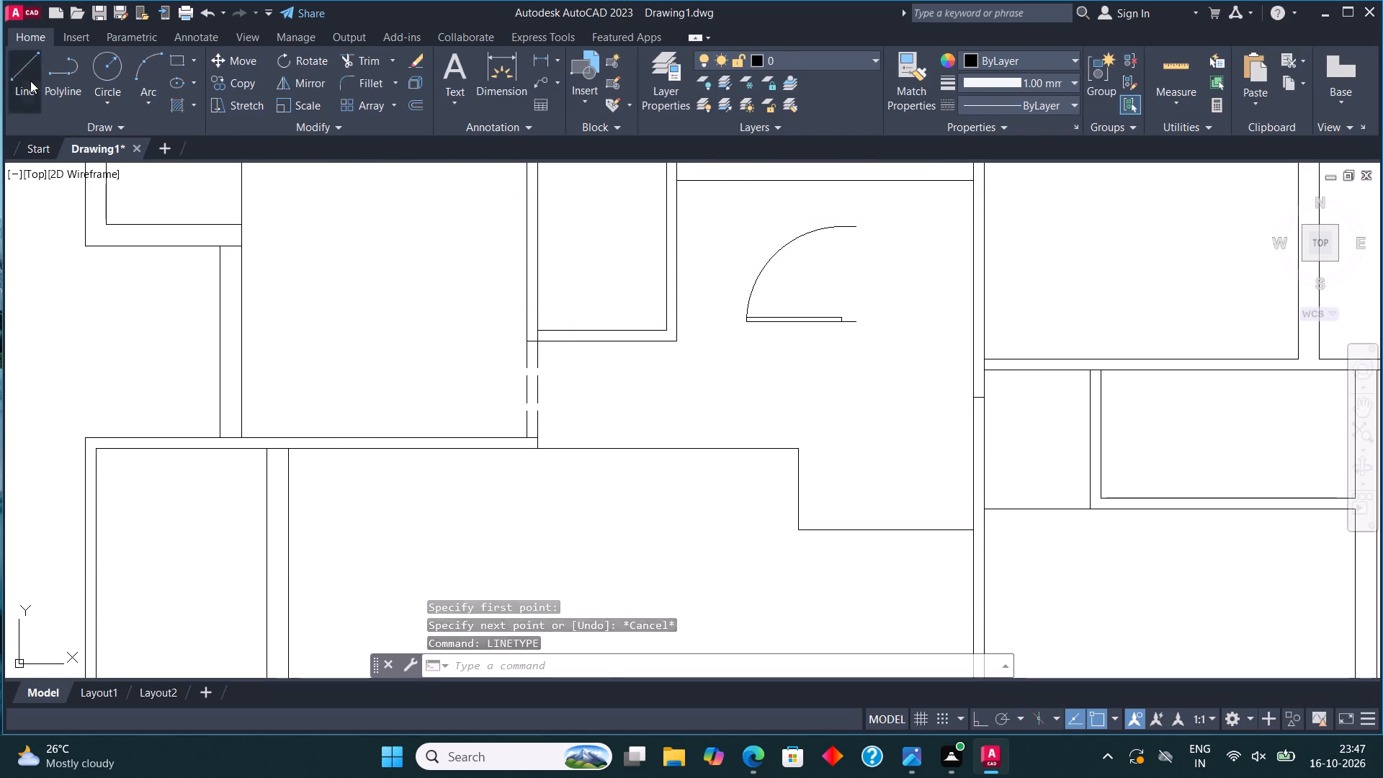
pyautogui.click(679, 344)
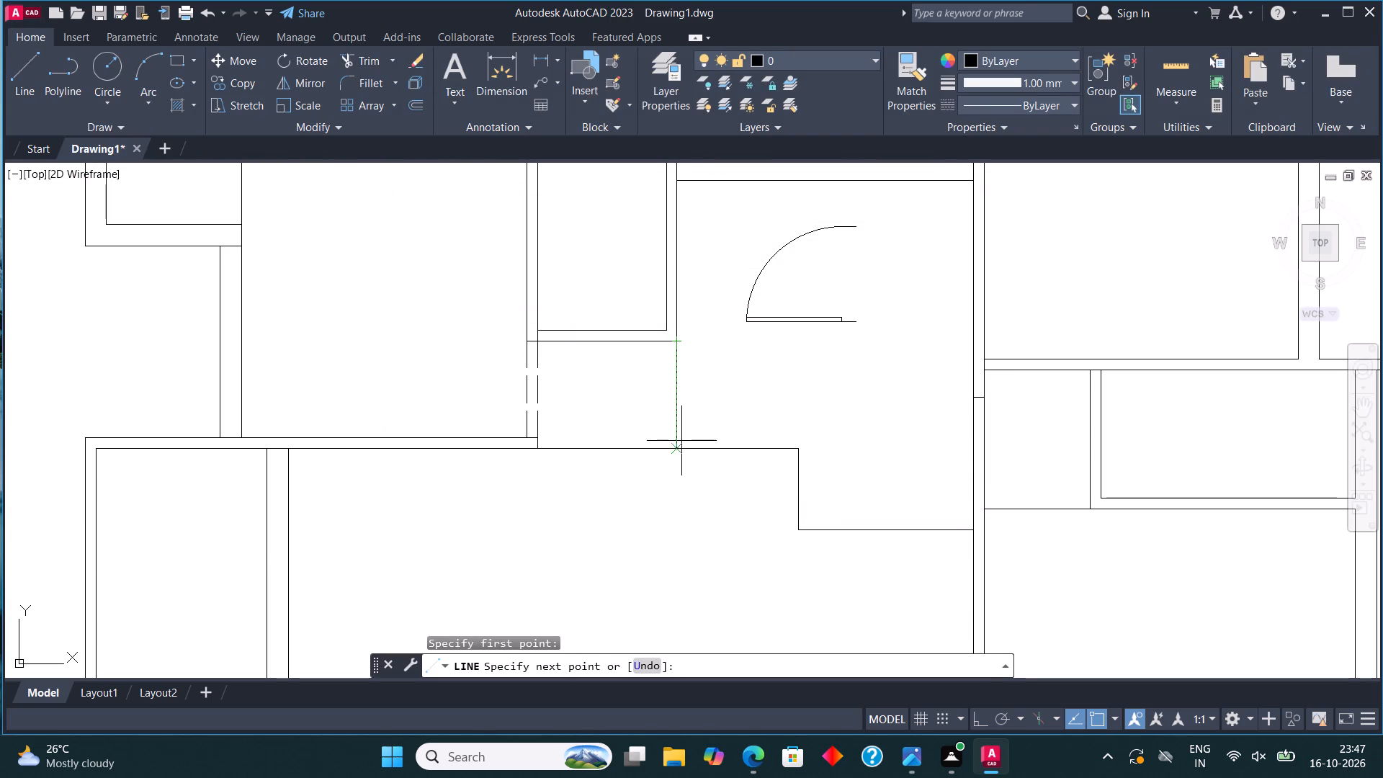
pyautogui.click(679, 447)
pyautogui.press('Escape')
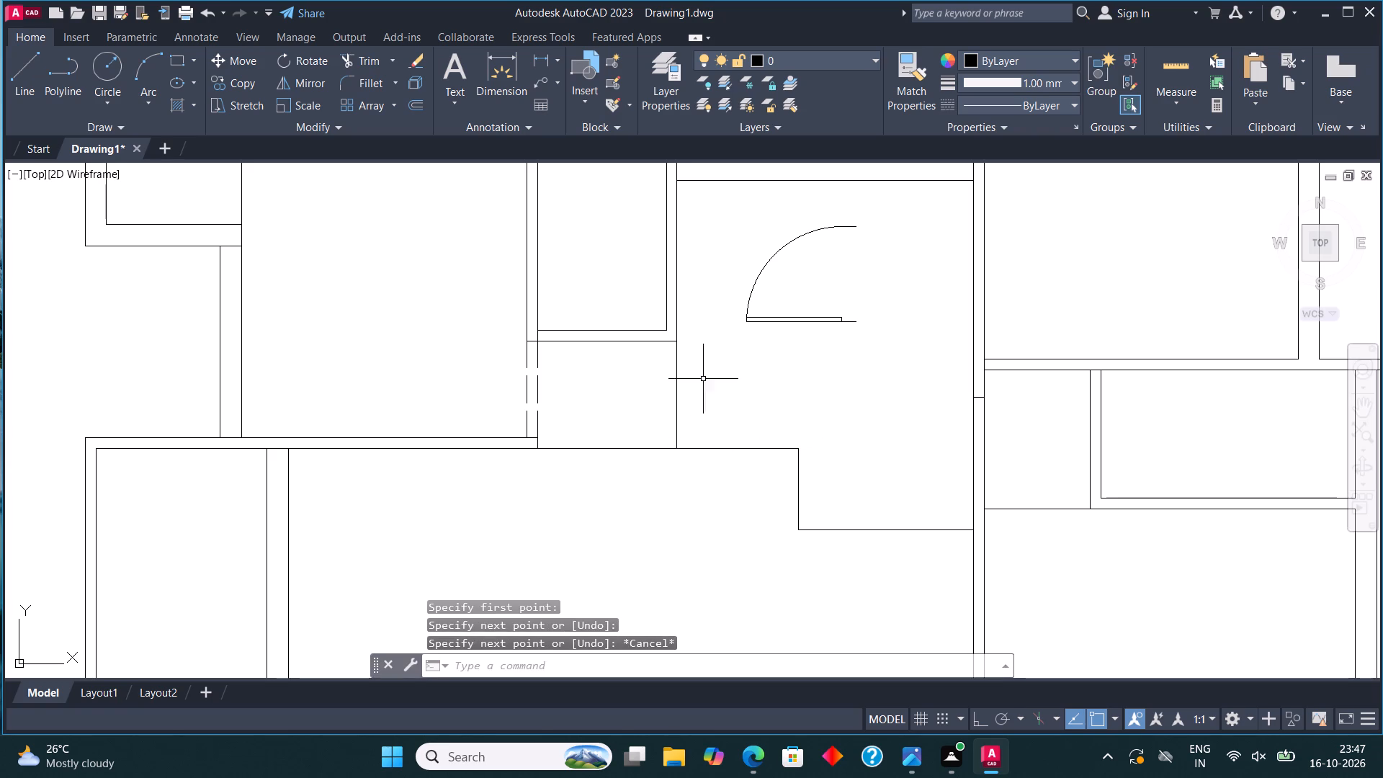
pyautogui.click(34, 73)
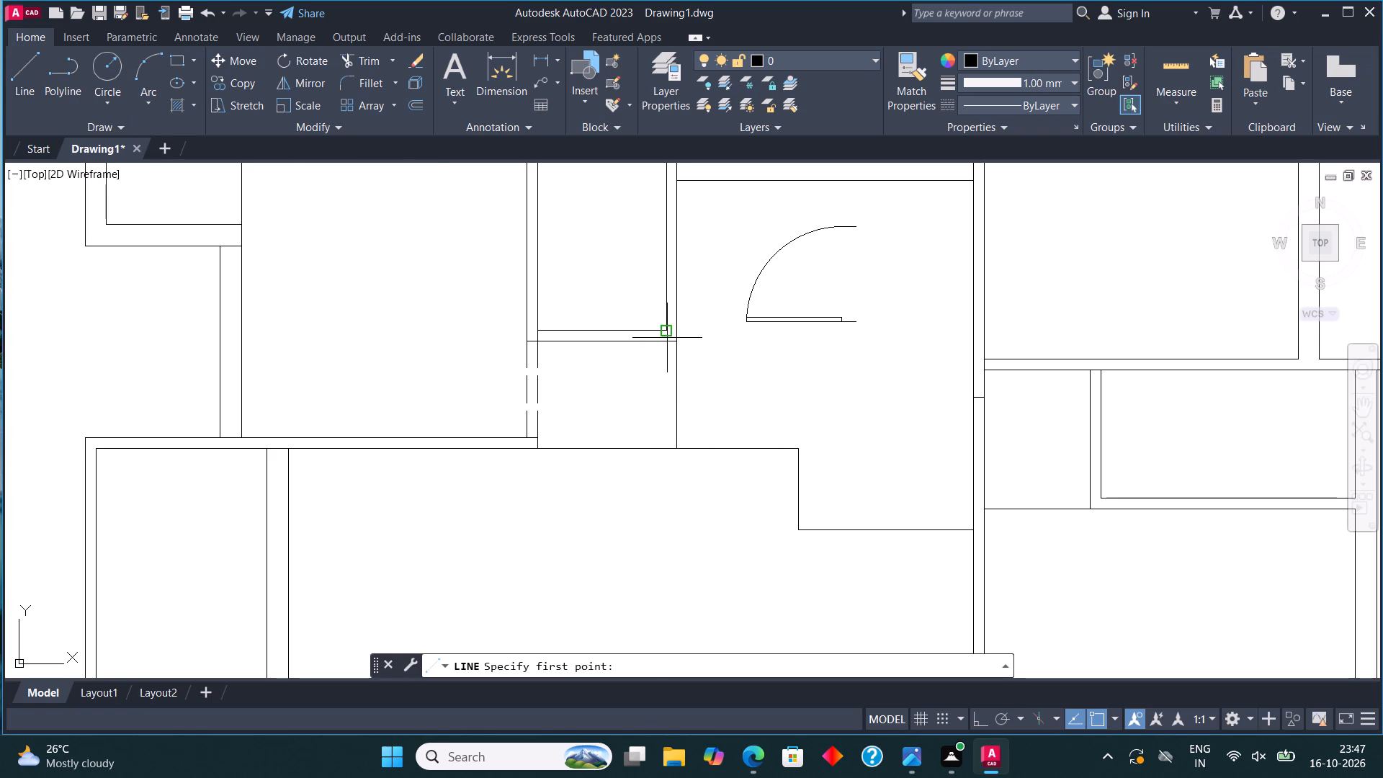
pyautogui.click(668, 330)
pyautogui.click(665, 450)
pyautogui.press('Escape')
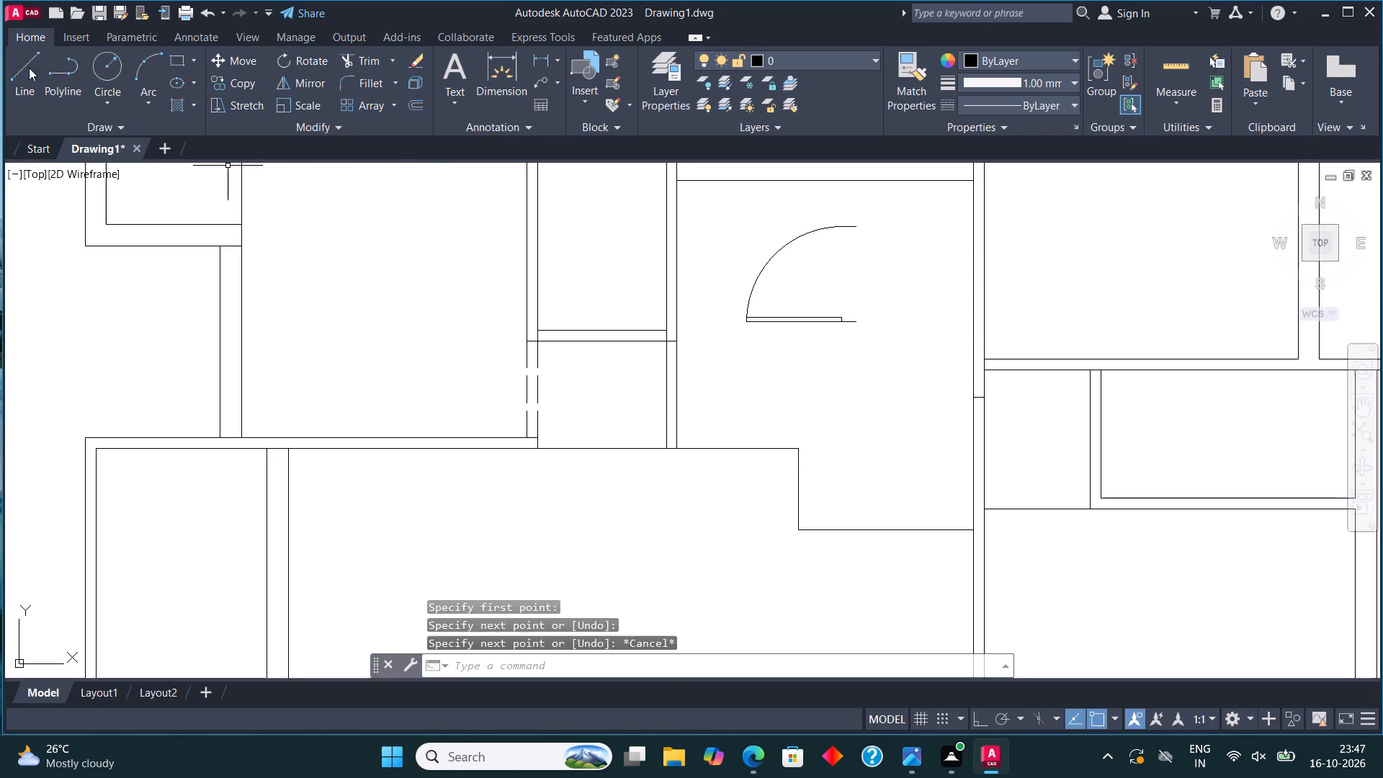
# Draw a horizontal line from the dashed opening's lower end to the inner face of the new vertical wall.
pyautogui.click(36, 61)
pyautogui.click(538, 432)
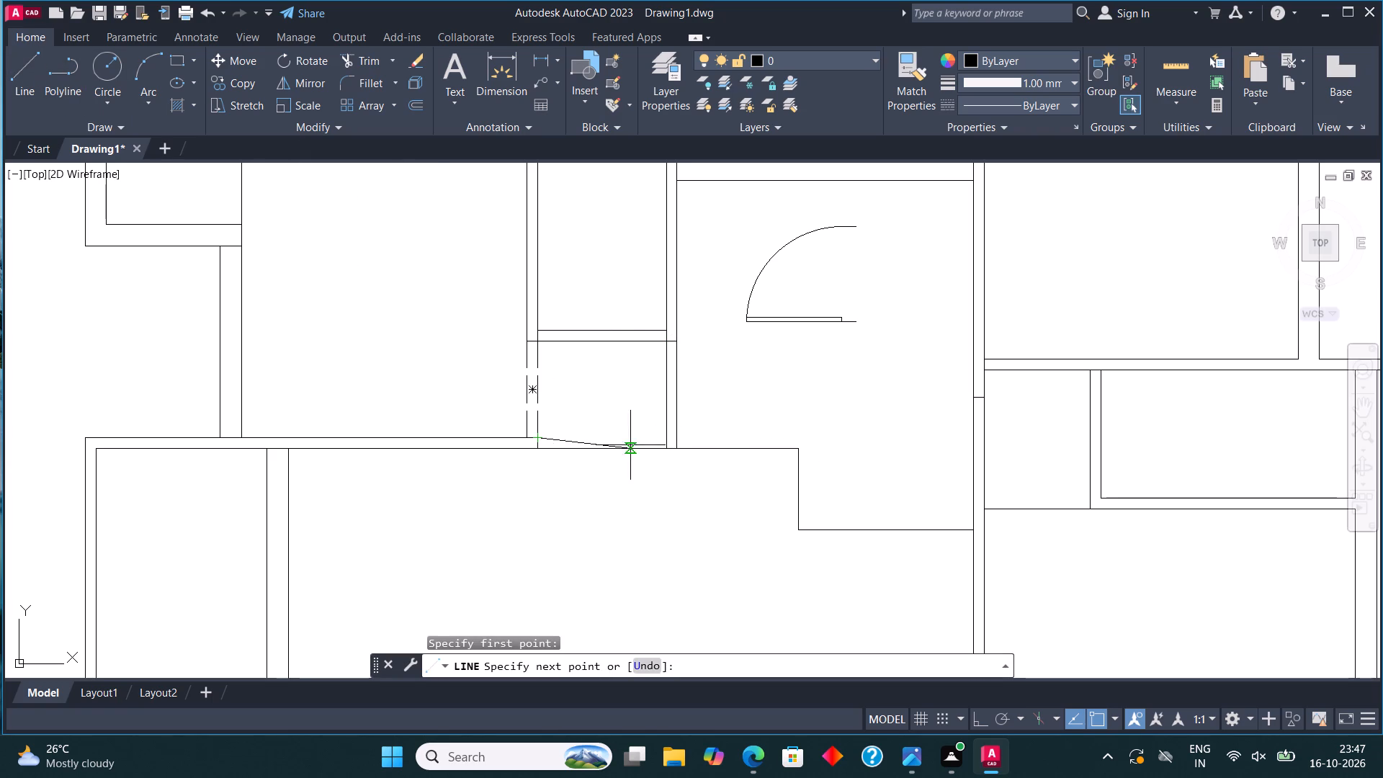
pyautogui.click(667, 437)
pyautogui.press('Escape')
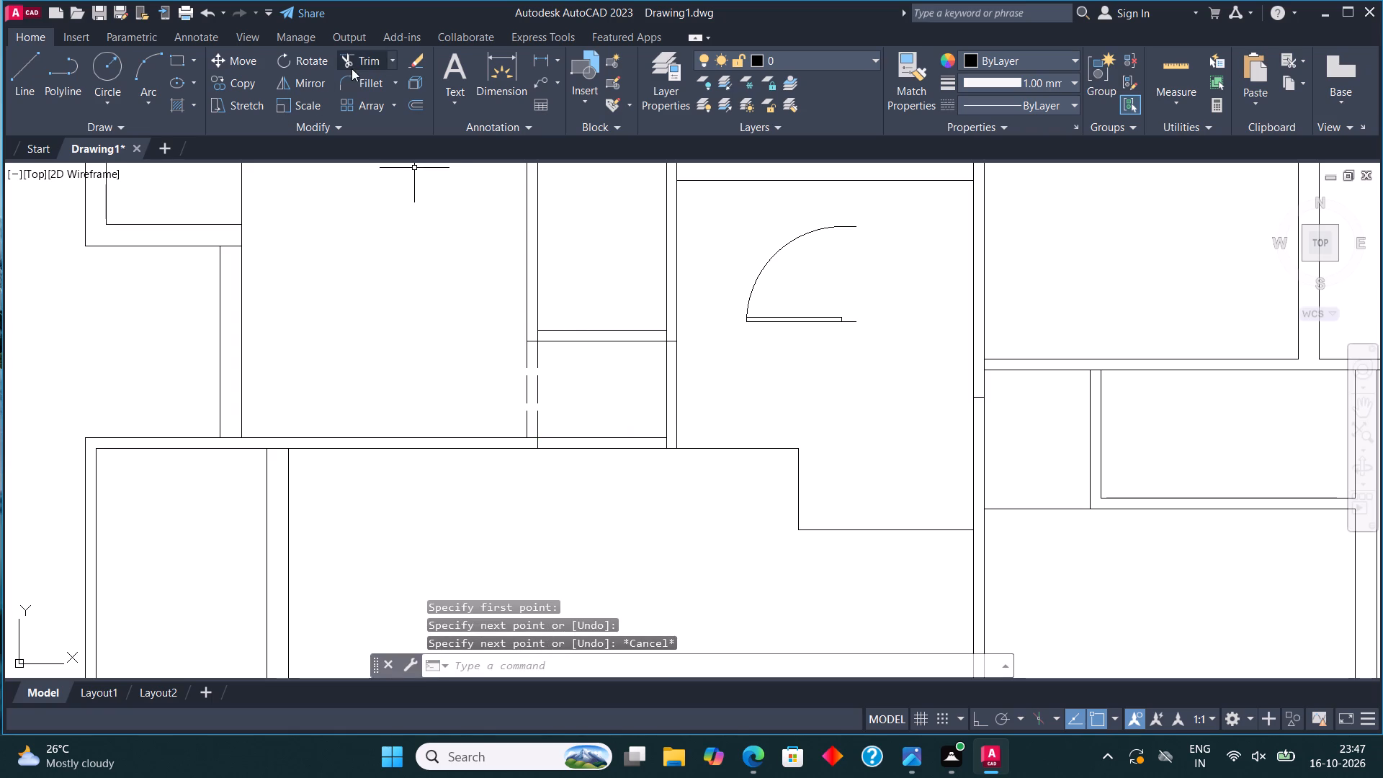
# Trim the overlapping line stubs at the new wall's lower corner, the dashed opening's lower end and the upper wall junction.
pyautogui.click(358, 66)
pyautogui.click(381, 66)
pyautogui.click(665, 444)
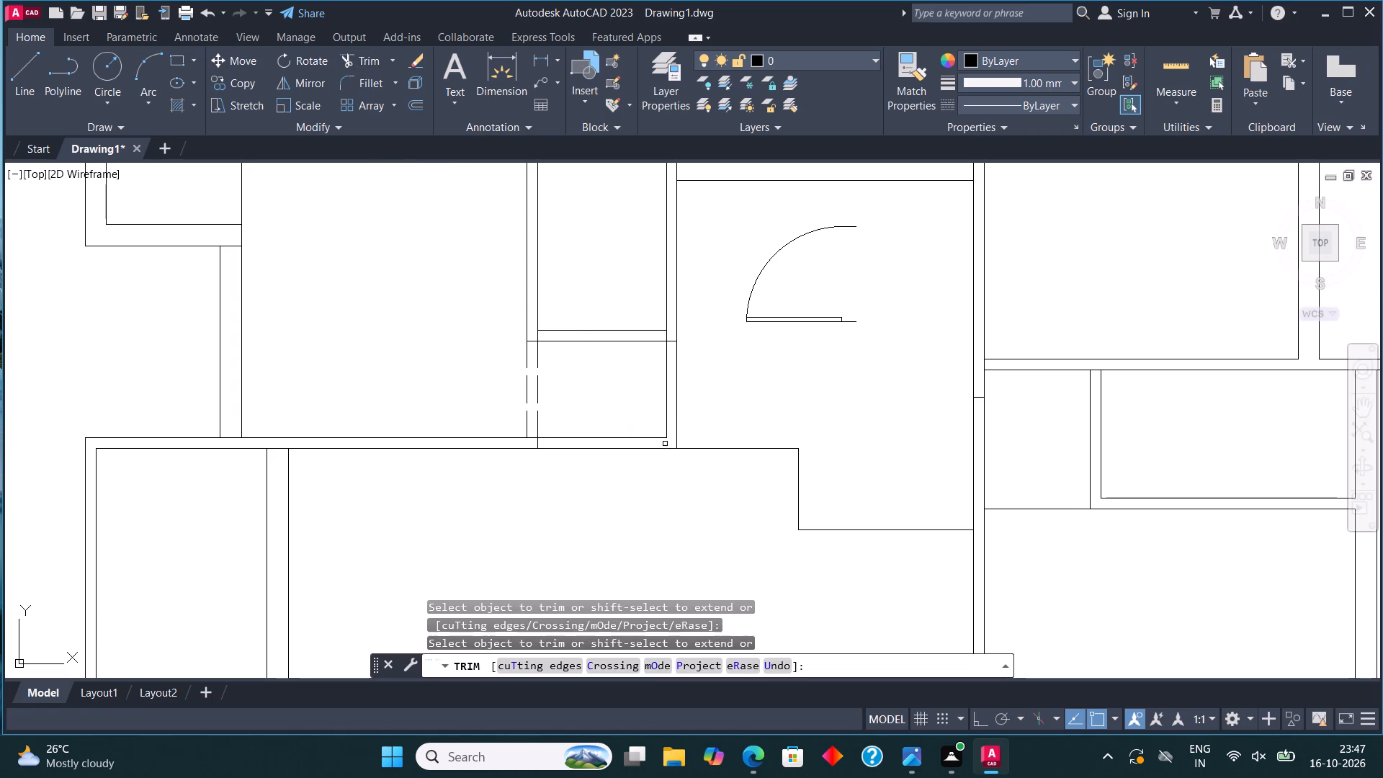
pyautogui.click(538, 442)
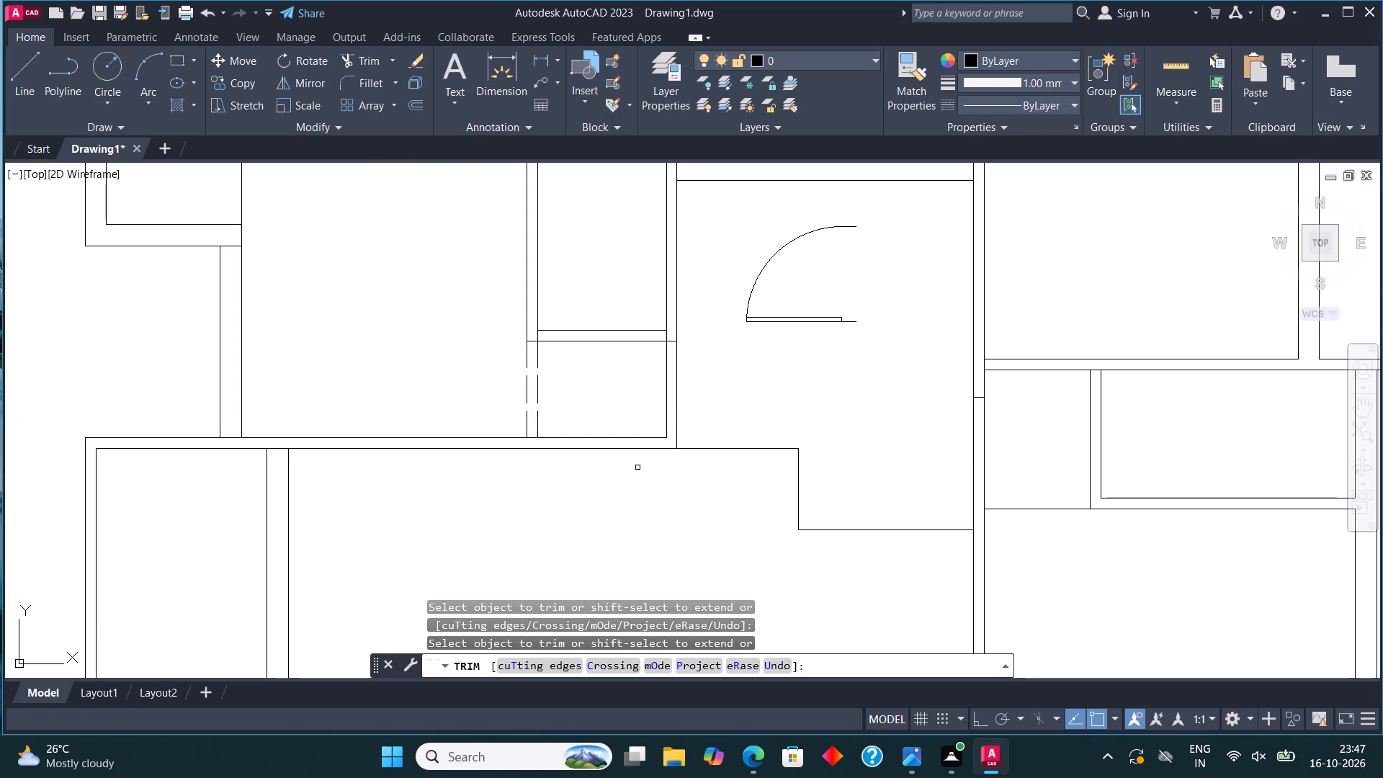
pyautogui.click(671, 341)
pyautogui.press('Escape')
# Move the copied door by its leaf-side jamb end onto the new vertical wall, just above the lower corner.
pyautogui.moveTo(753, 366); pyautogui.dragTo(753, 359)
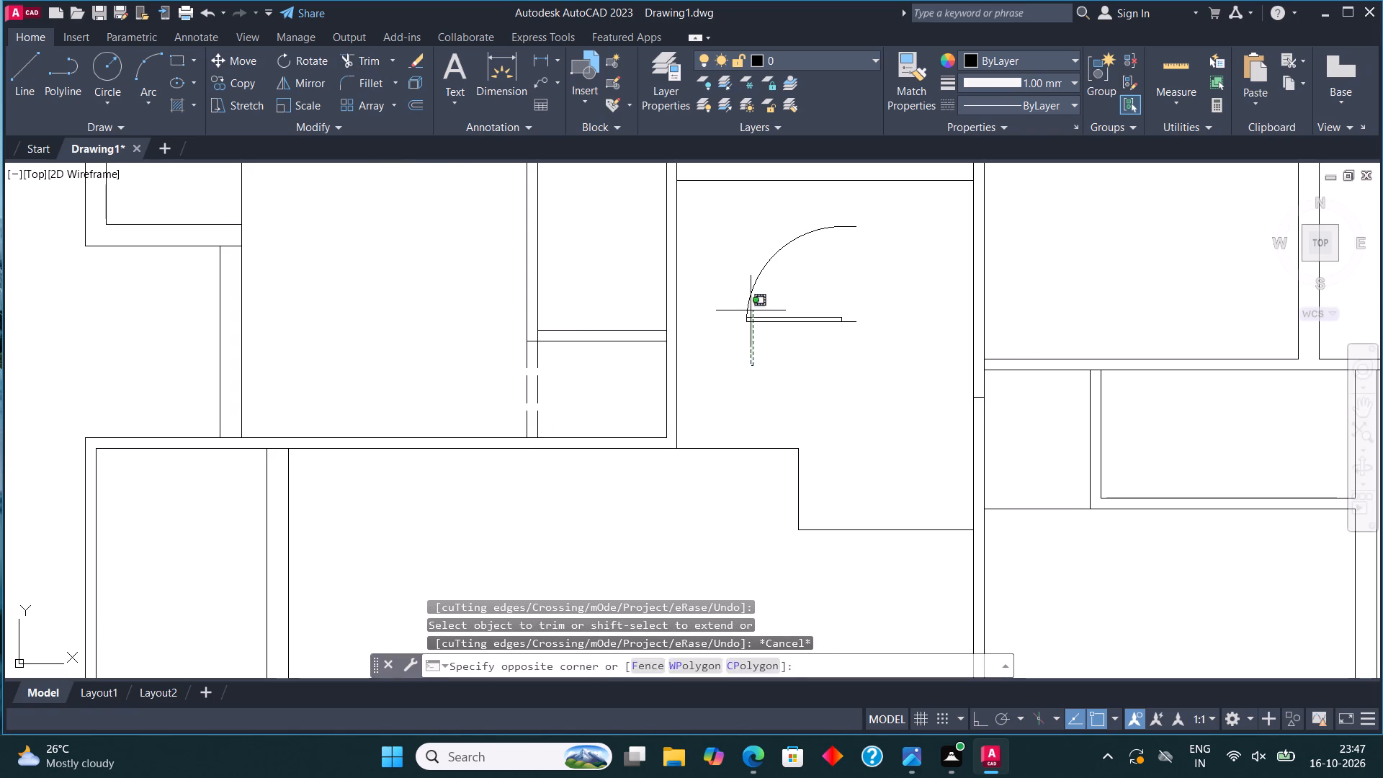
pyautogui.click(749, 308)
pyautogui.click(245, 62)
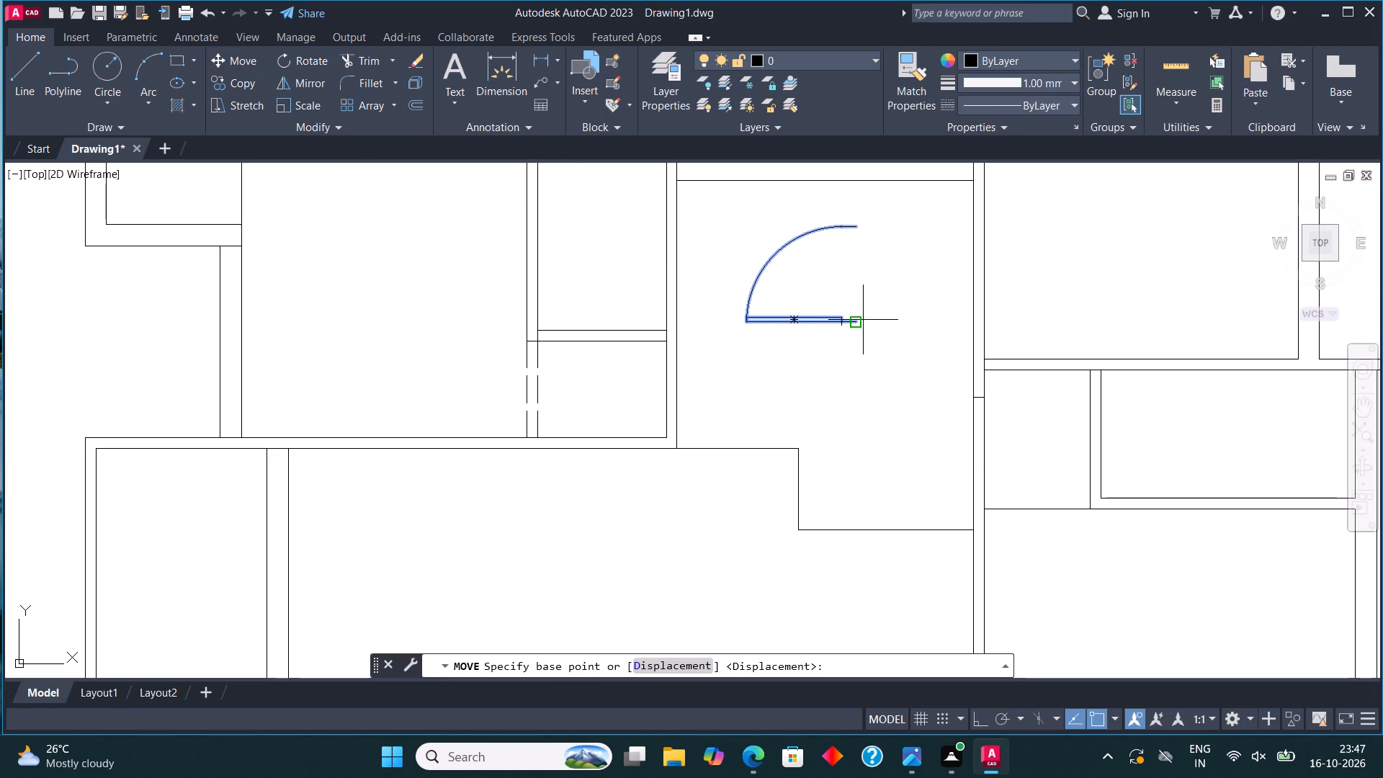
pyautogui.click(859, 320)
pyautogui.scroll(2, 661, 429)
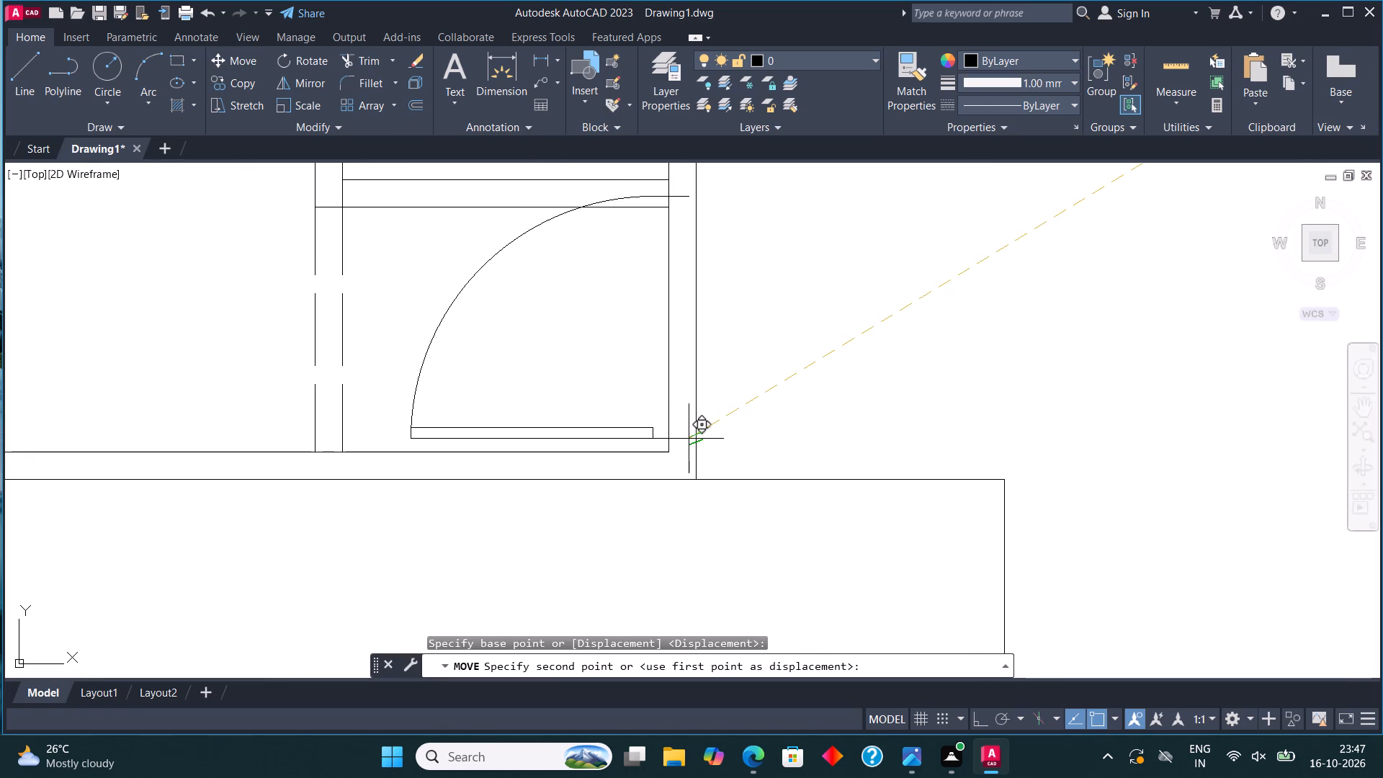
pyautogui.click(690, 441)
pyautogui.press('Escape')
pyautogui.scroll(-1, 637, 429)
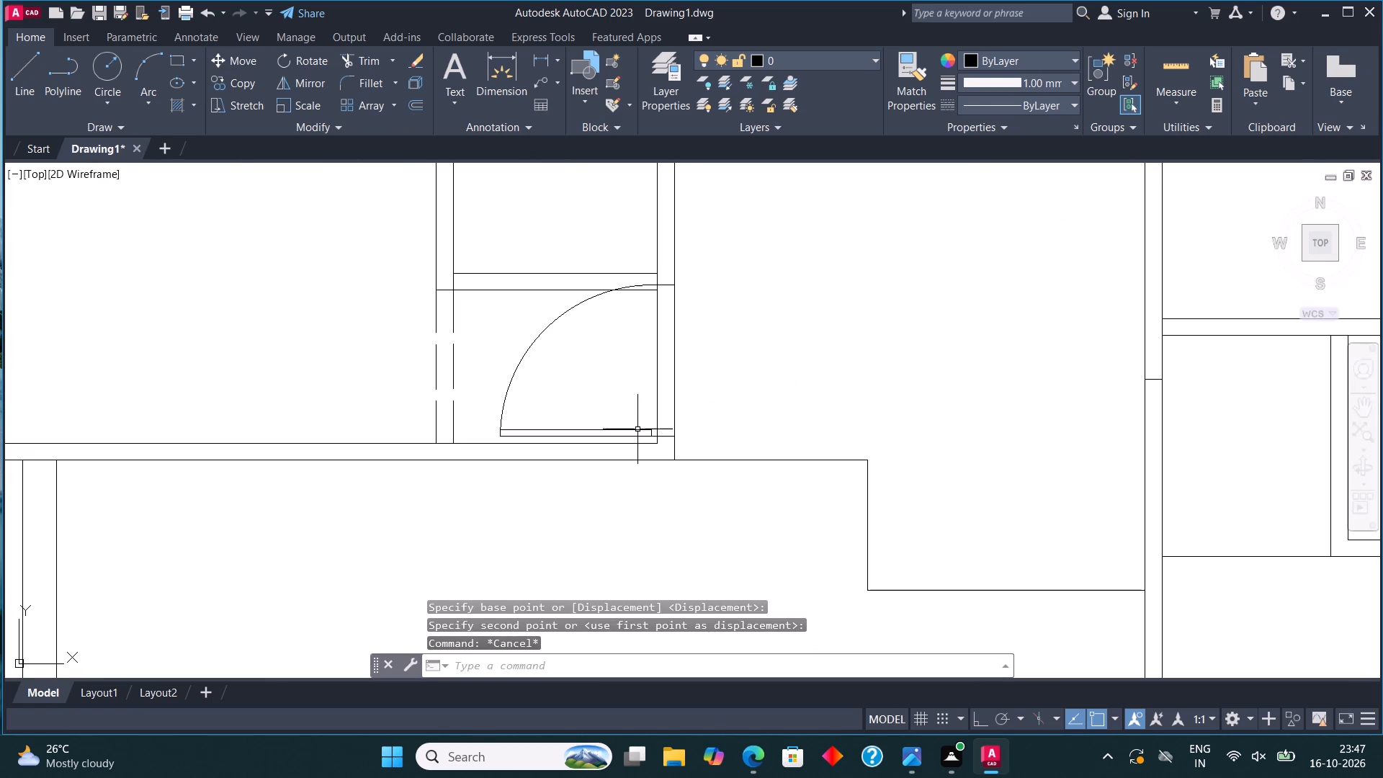
# Scale down the door on the new vertical wall, using its leaf-side jamb end as the base point.
pyautogui.click(637, 429)
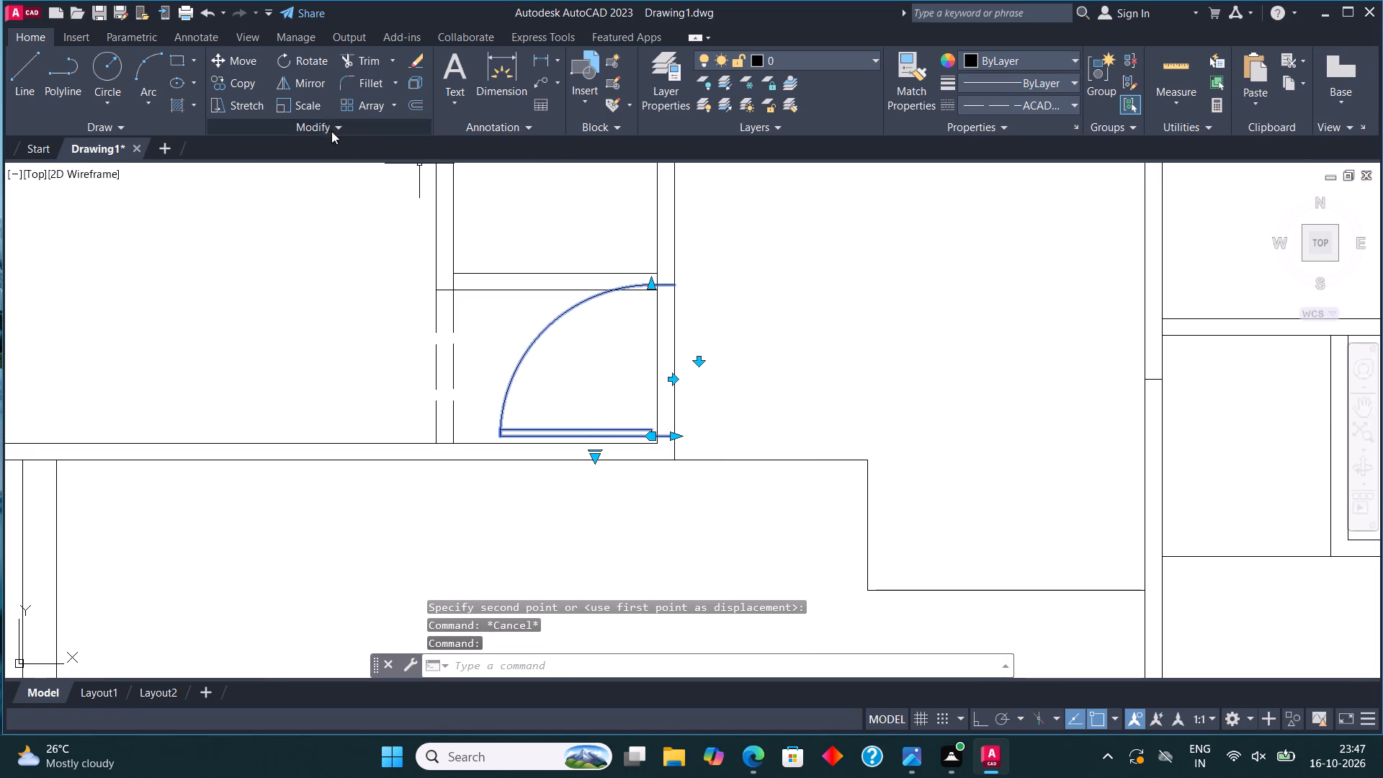
pyautogui.click(321, 107)
pyautogui.click(676, 439)
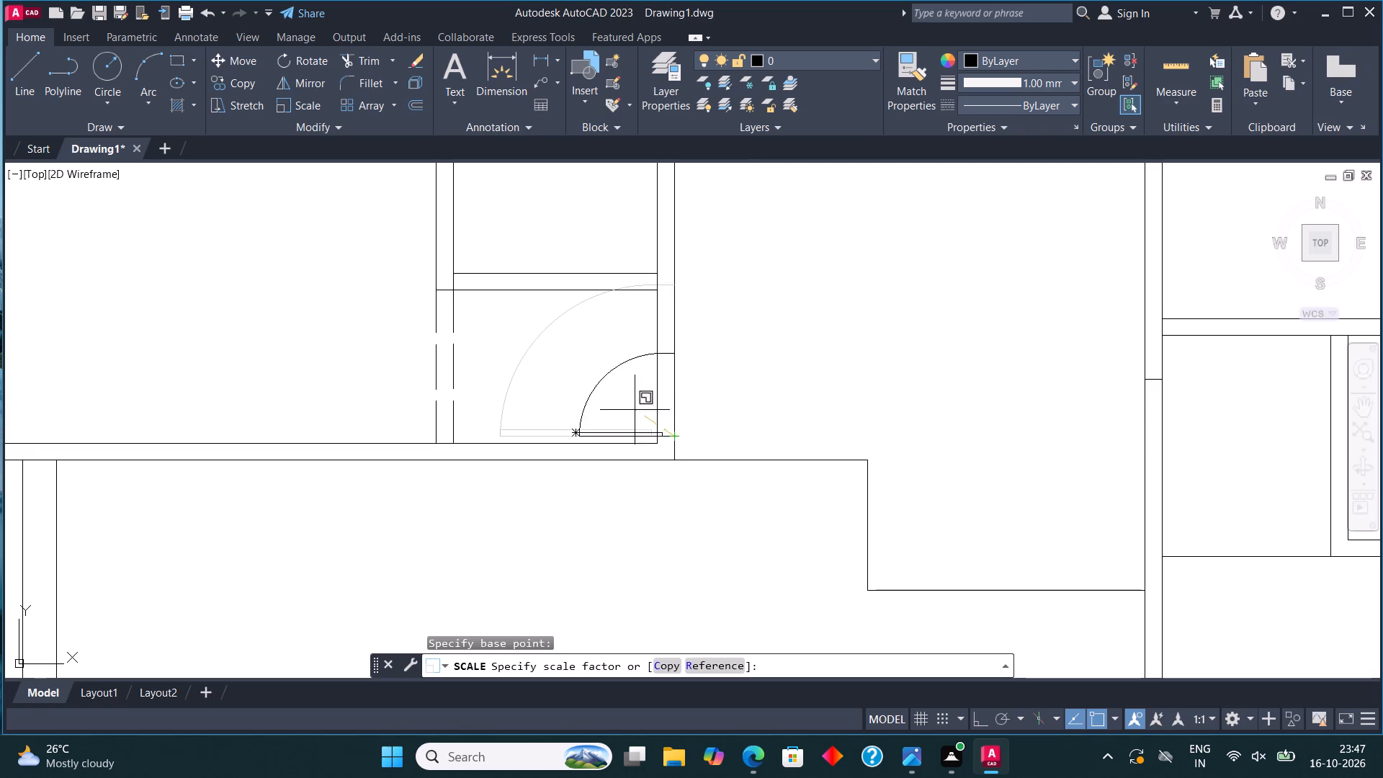
pyautogui.click(611, 411)
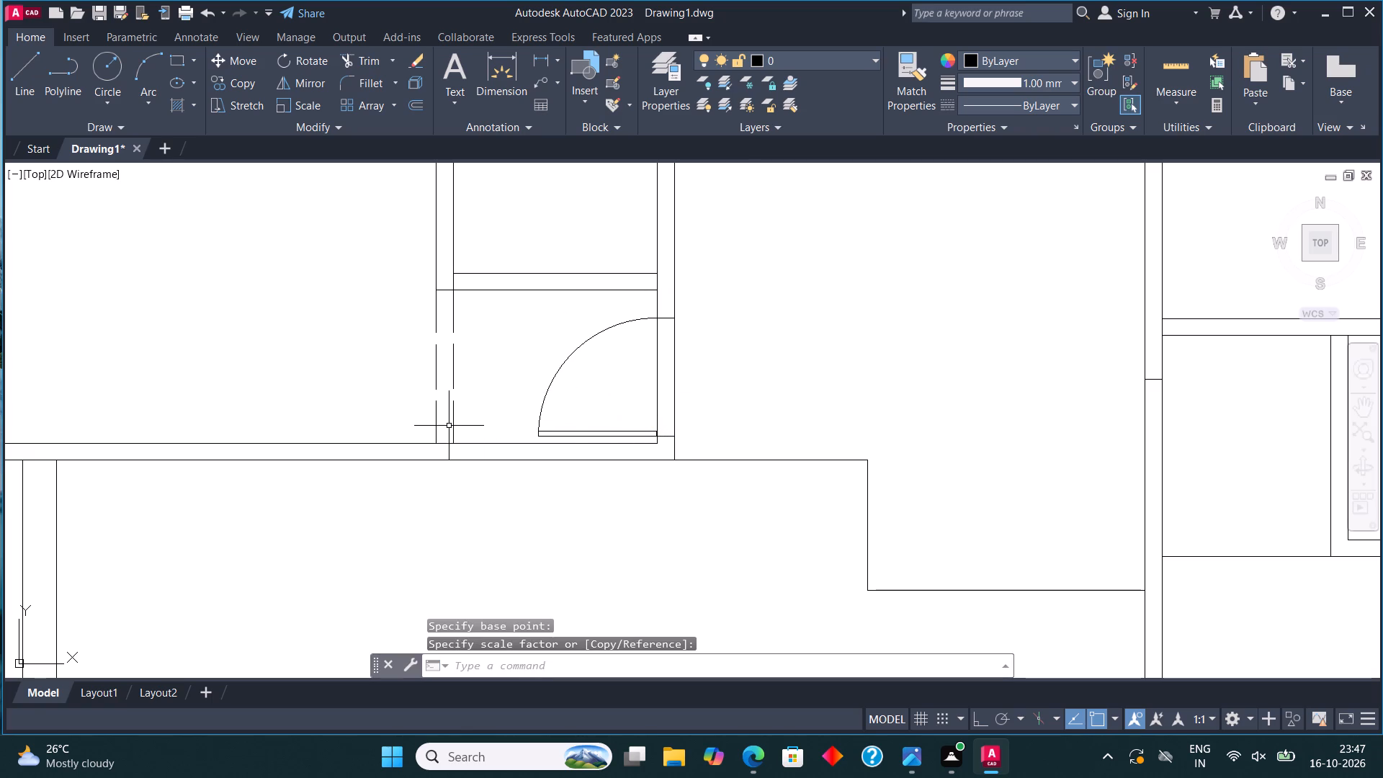
# Copy the spare door with an upward vertical leaf and rightward swing onto the short horizontal wall above the scaled door.
pyautogui.scroll(-2, 431, 471)
pyautogui.scroll(-2, 510, 432)
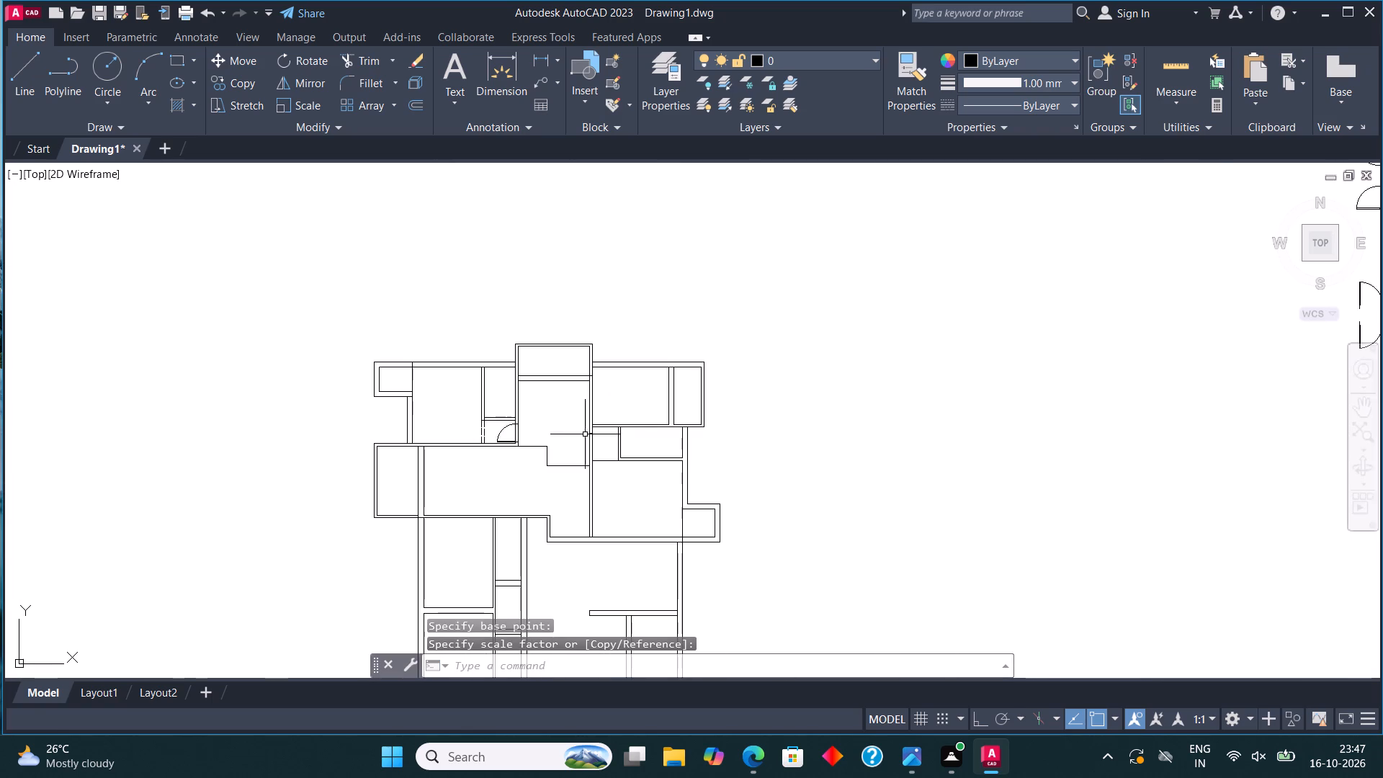
pyautogui.scroll(-2, 766, 444)
pyautogui.scroll(4, 1006, 393)
pyautogui.click(905, 378)
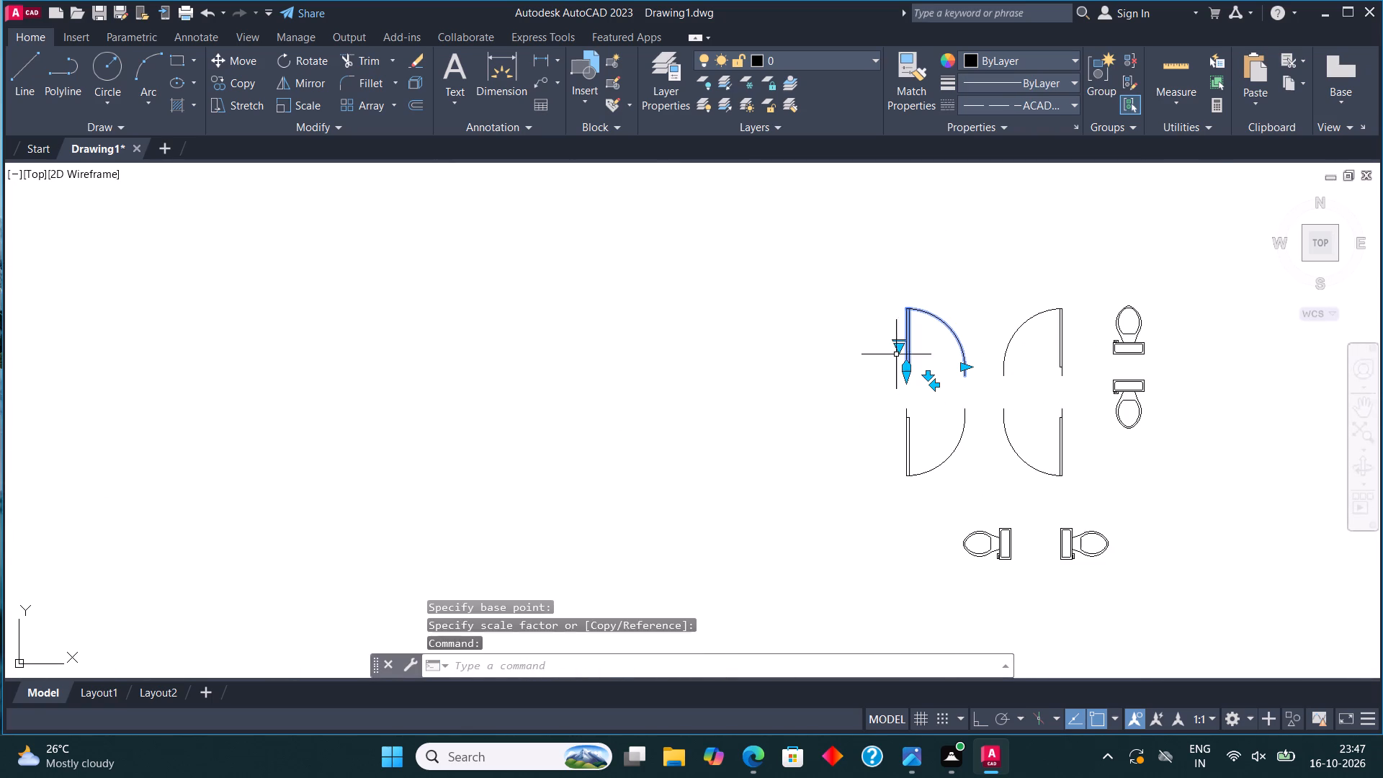
pyautogui.click(229, 86)
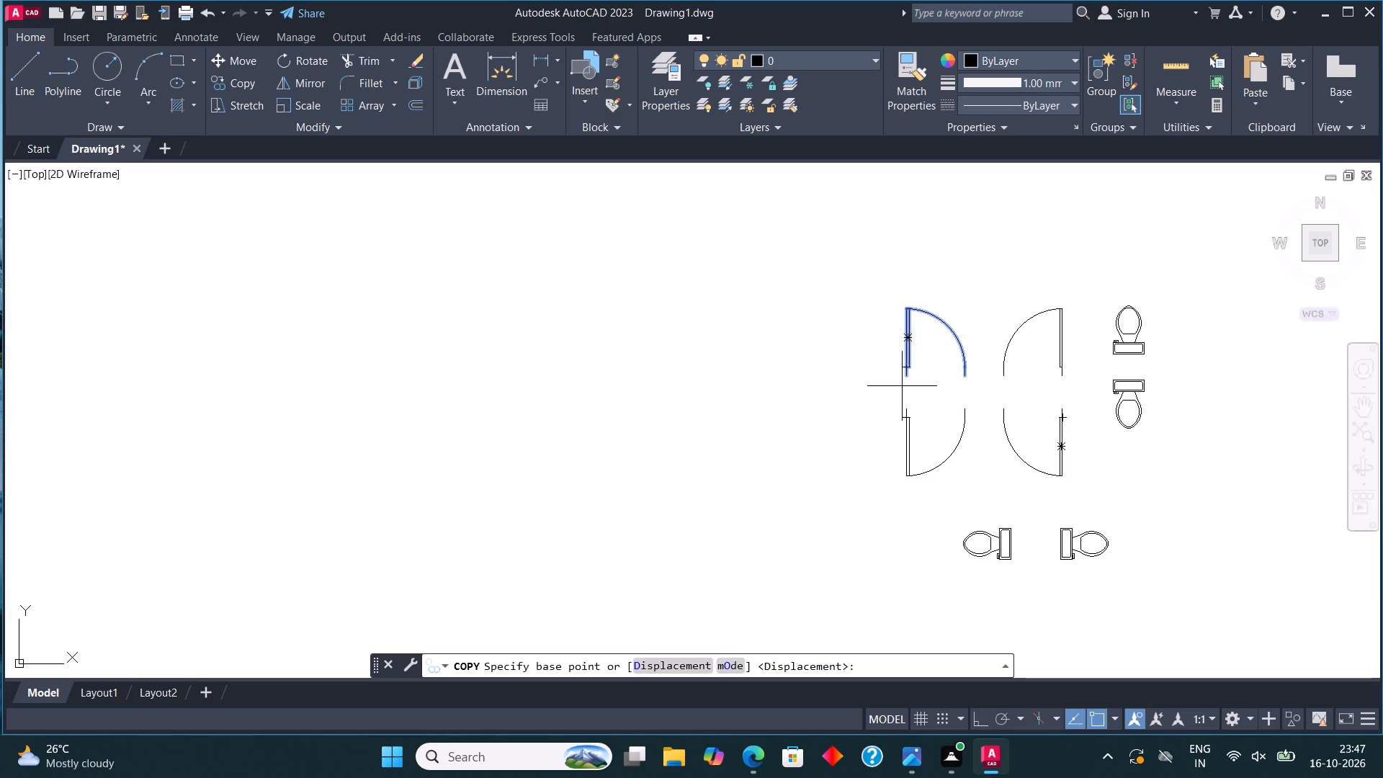
pyautogui.click(902, 384)
pyautogui.scroll(-4, 1023, 346)
pyautogui.scroll(5, 669, 395)
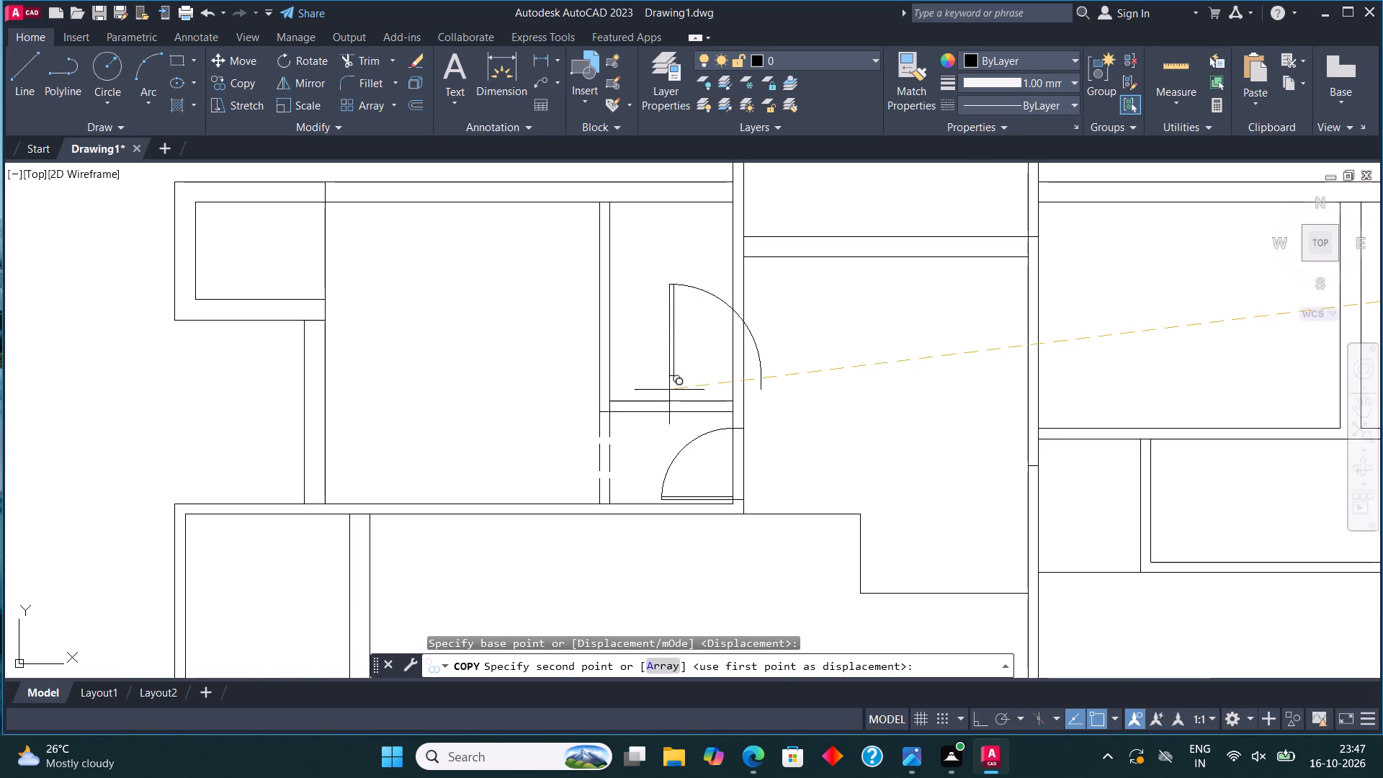
pyautogui.scroll(2, 616, 397)
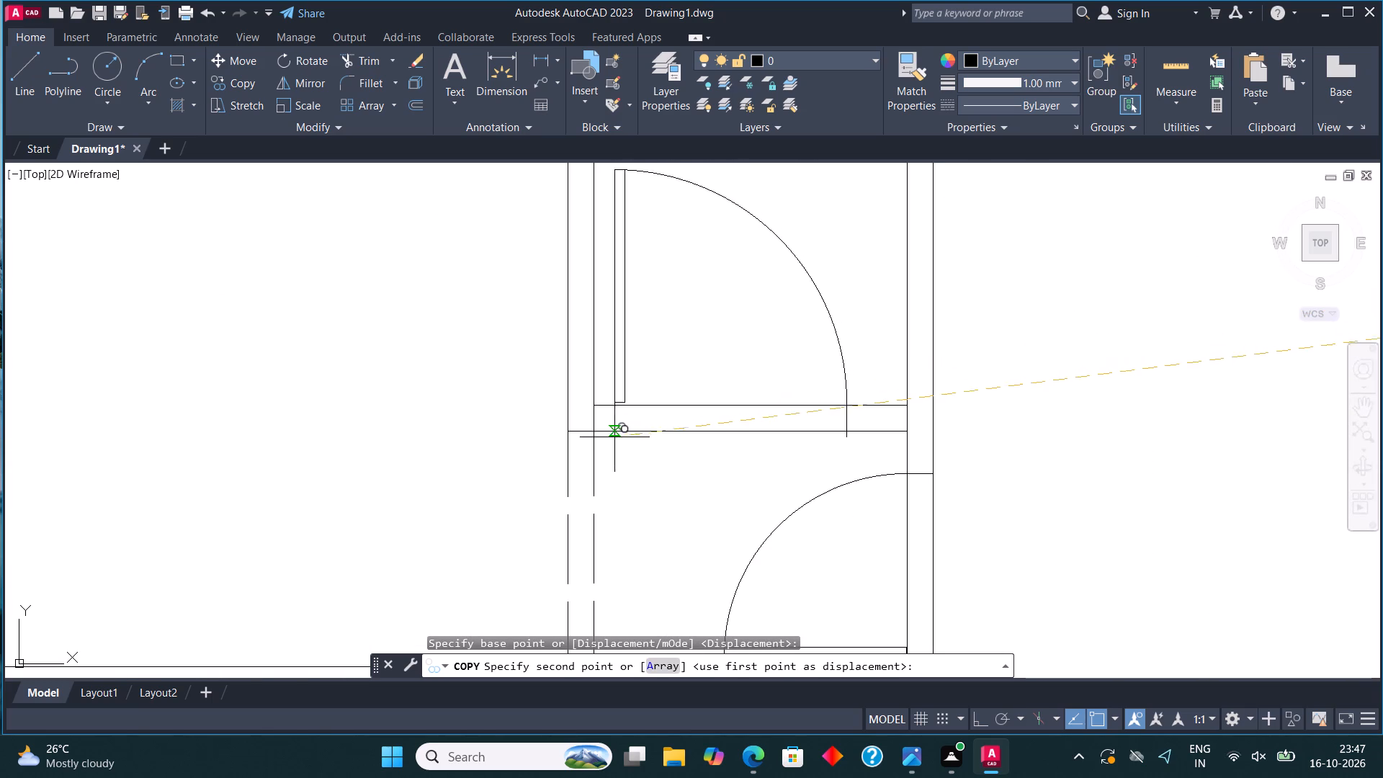
pyautogui.click(603, 436)
pyautogui.press('Escape')
# Scale down the copied door from its leaf-side jamb end so it fits the short horizontal wall.
pyautogui.click(602, 346)
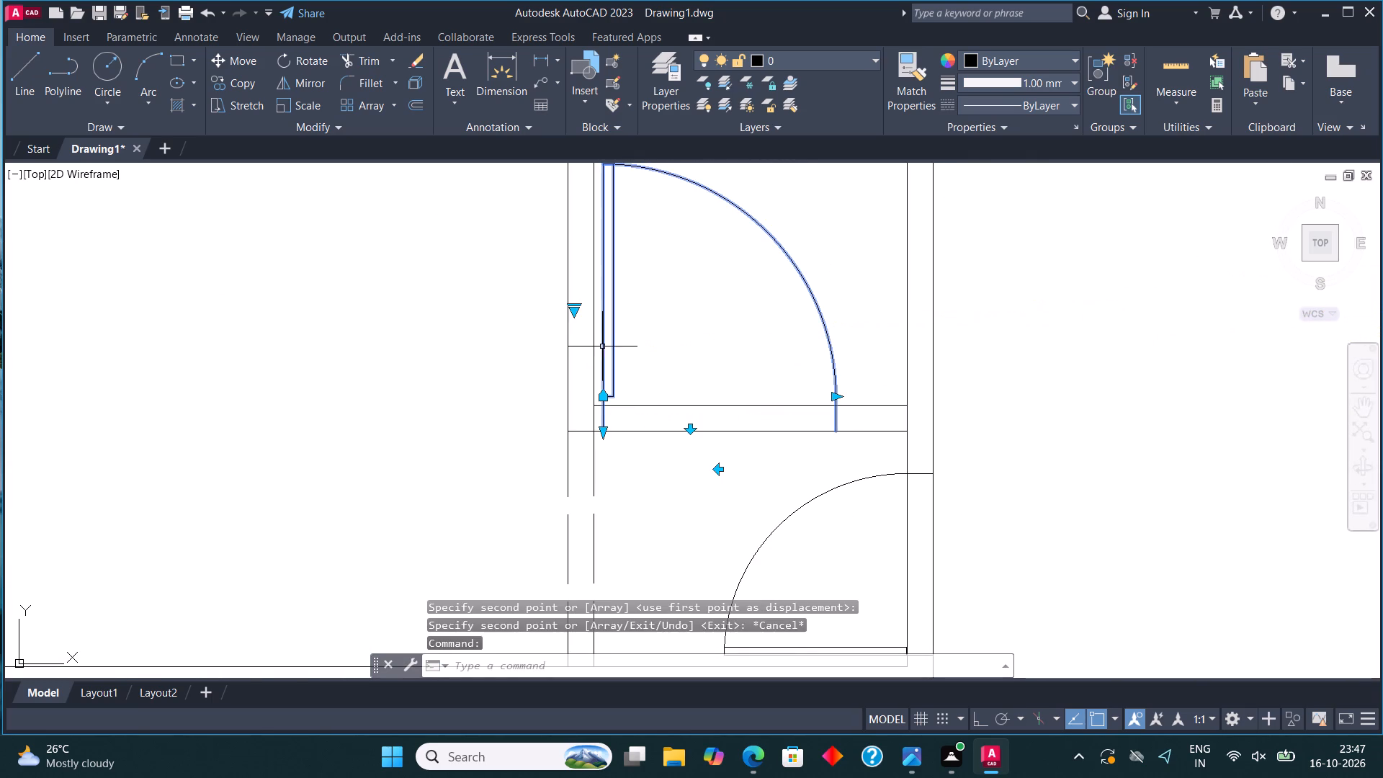
pyautogui.click(318, 102)
pyautogui.click(603, 430)
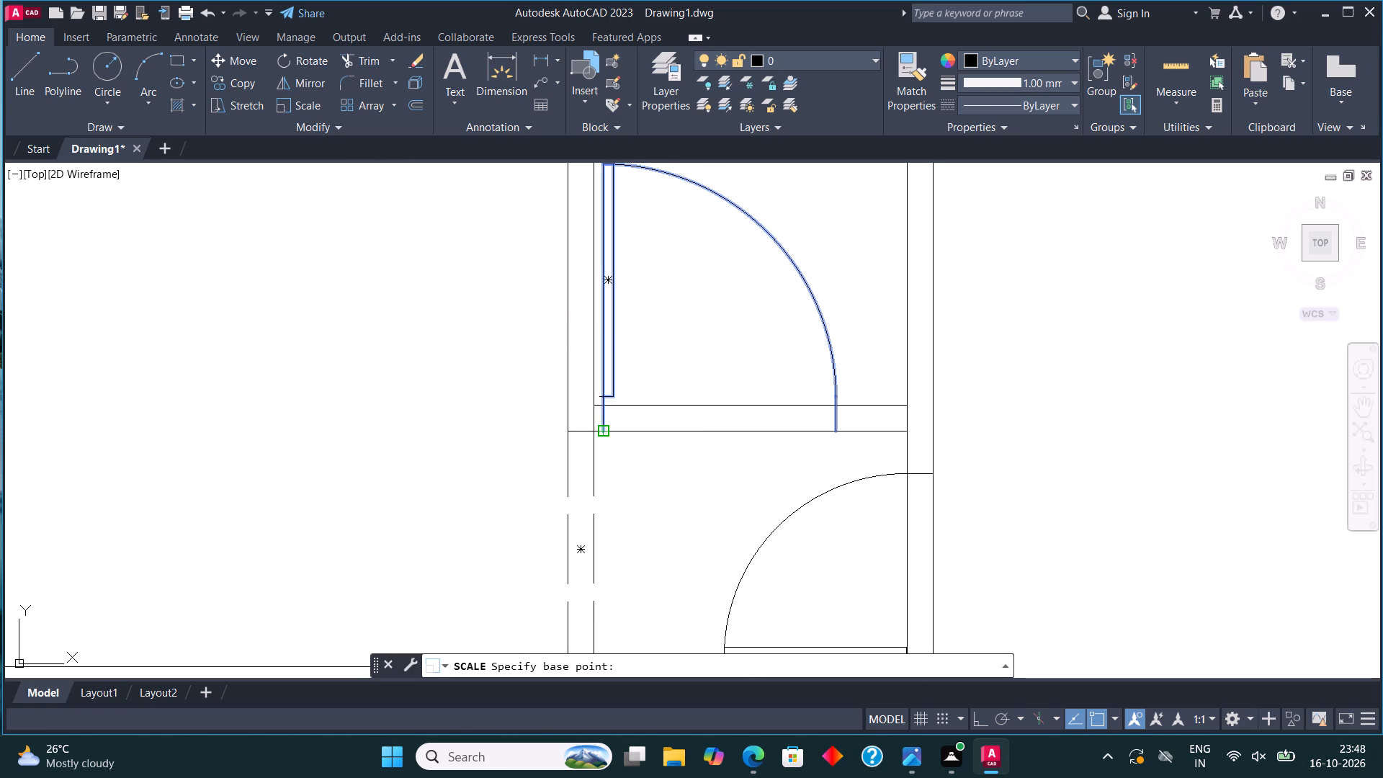
pyautogui.click(637, 341)
# Copy the spare door with a lower horizontal leaf pointing right onto the upper-right room's partition wall, just above its lower end.
pyautogui.scroll(-3, 627, 331)
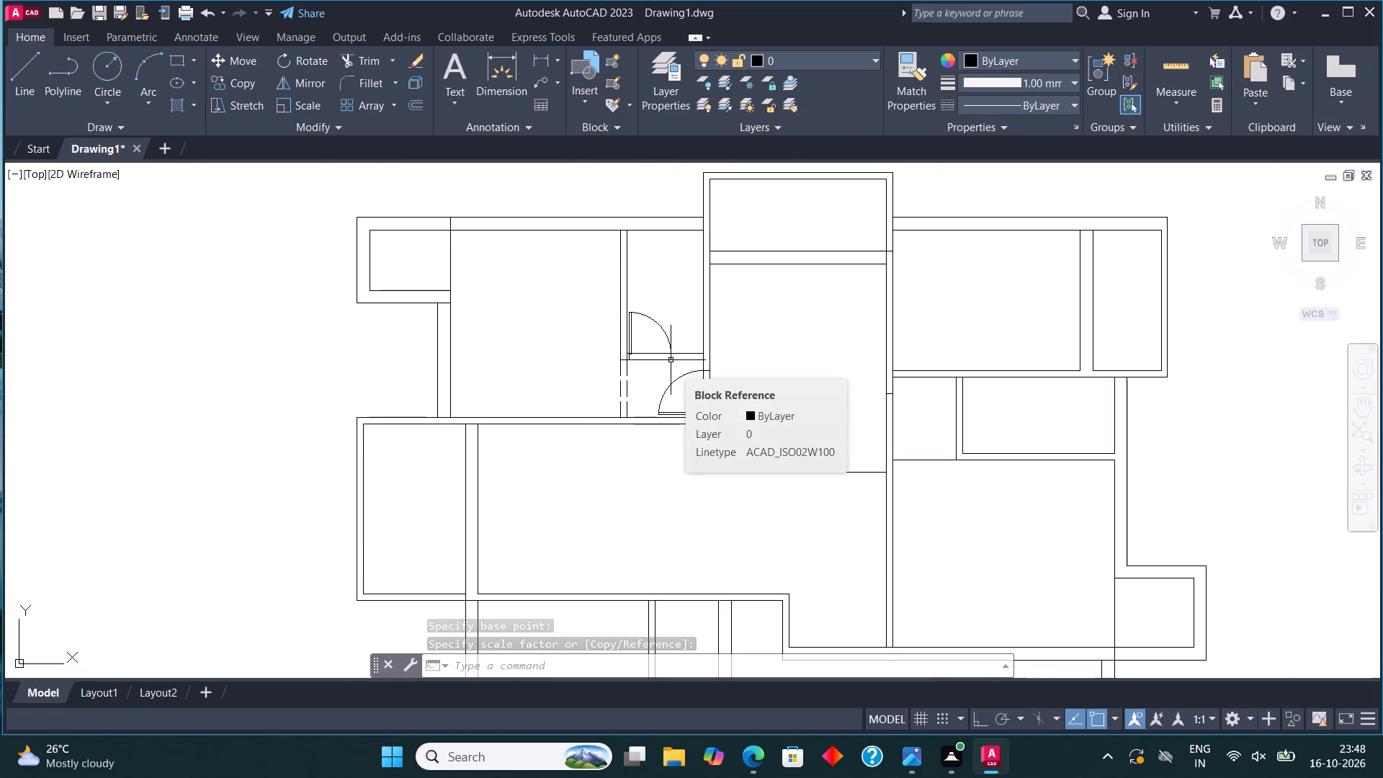
pyautogui.scroll(-3, 527, 396)
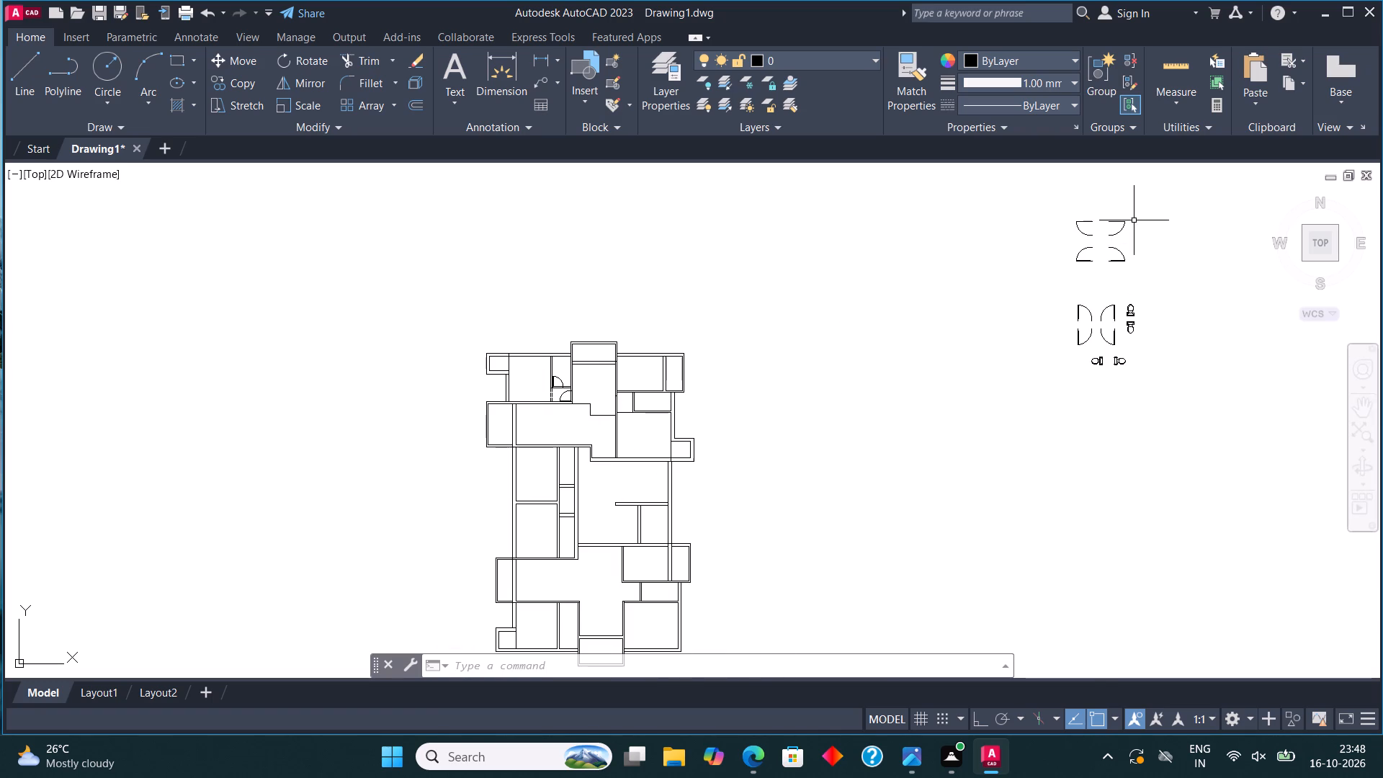
pyautogui.scroll(3, 1140, 219)
pyautogui.click(1018, 384)
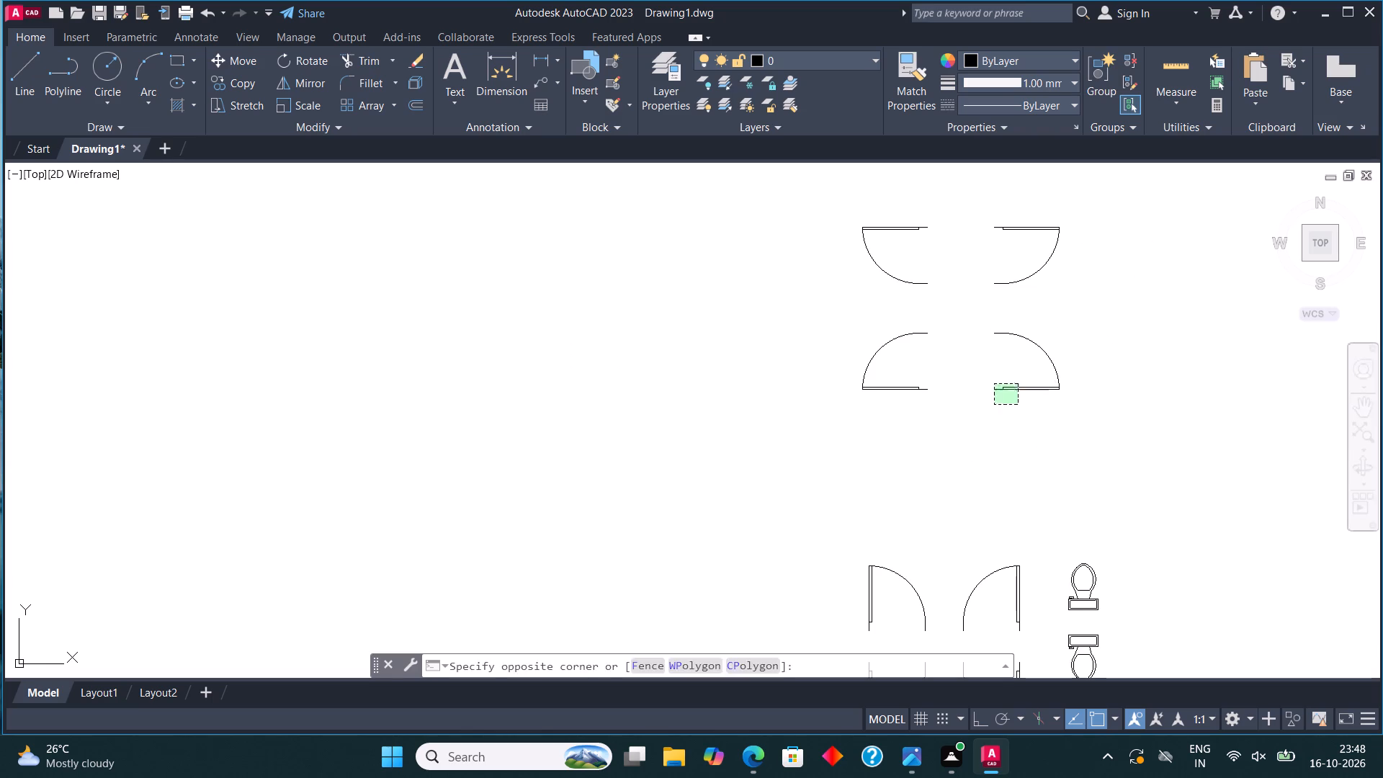
pyautogui.click(994, 405)
pyautogui.click(246, 84)
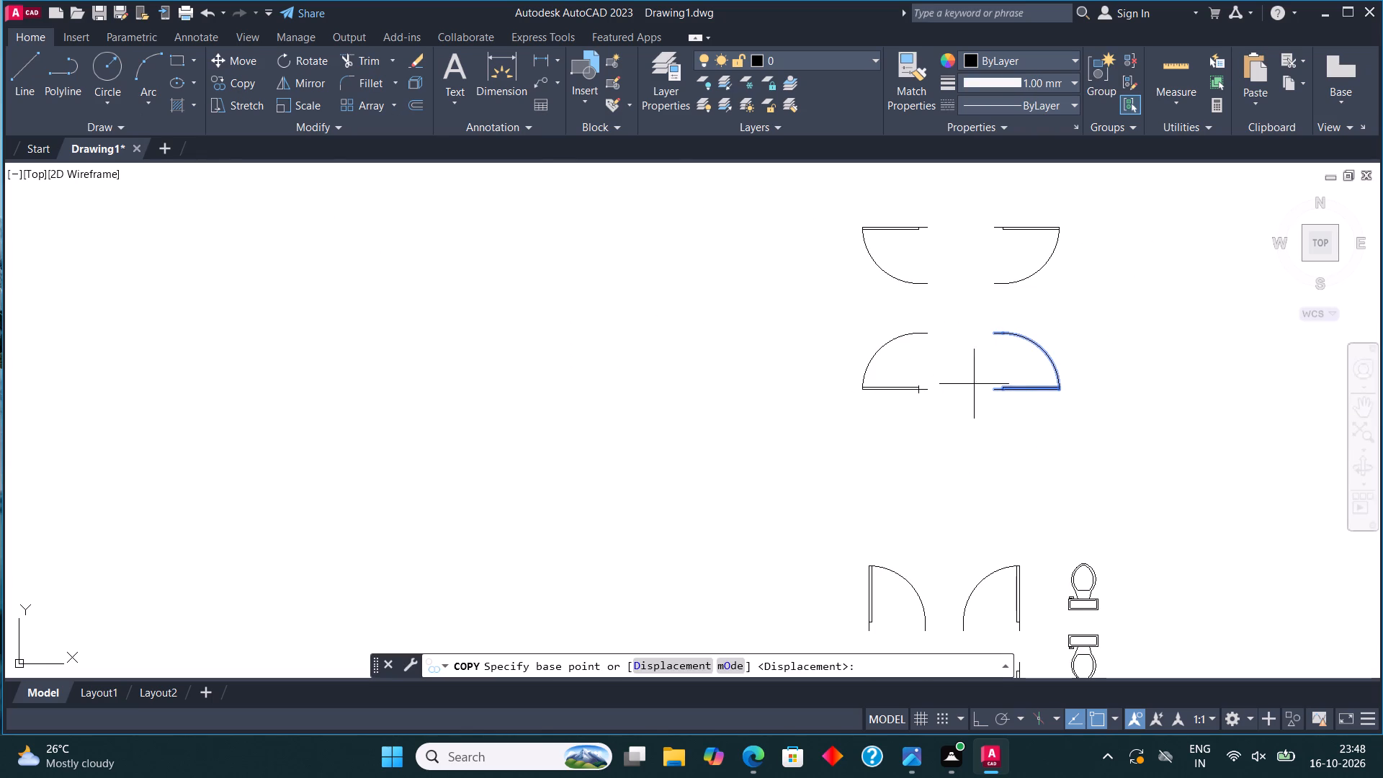
pyautogui.click(990, 395)
pyautogui.scroll(-4, 992, 327)
pyautogui.scroll(1, 699, 417)
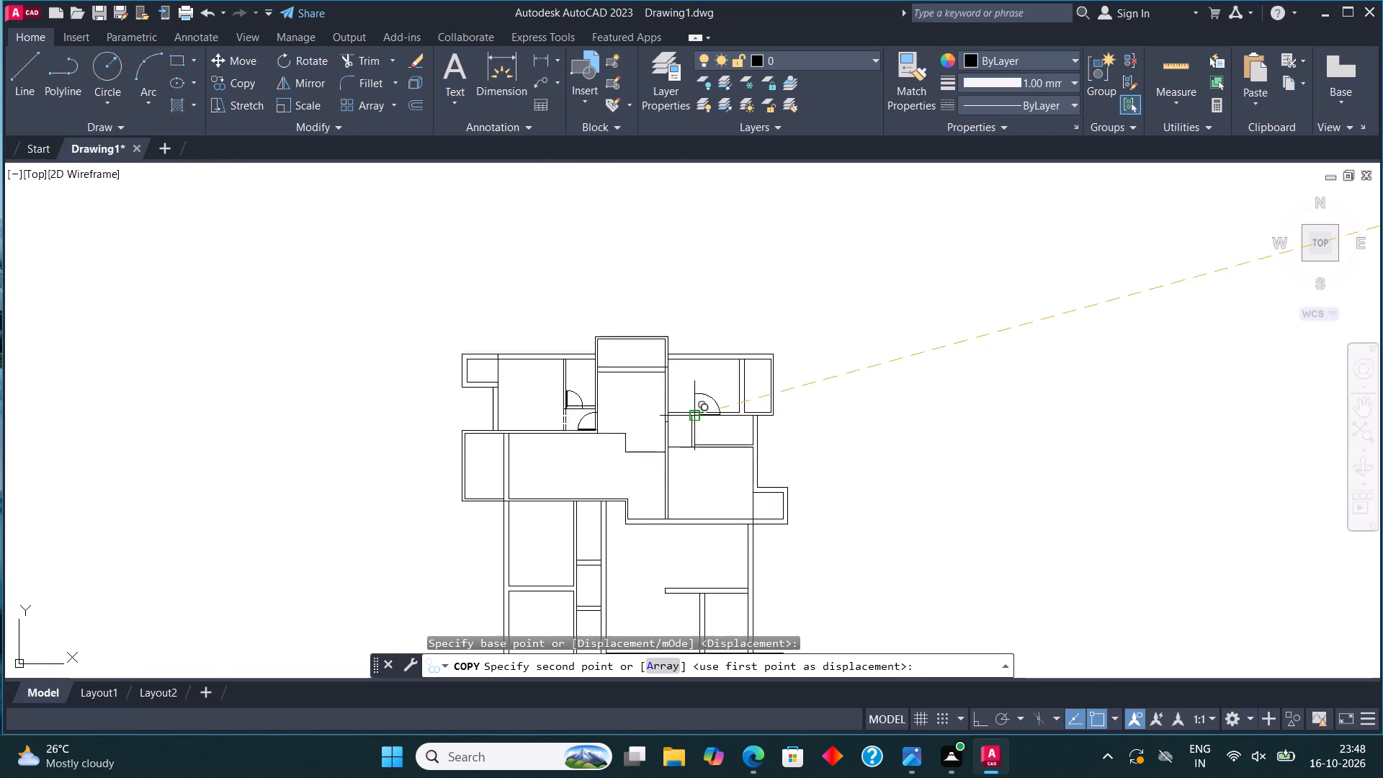
pyautogui.scroll(3, 699, 417)
pyautogui.moveTo(870, 411); pyautogui.dragTo(870, 411, button='middle')
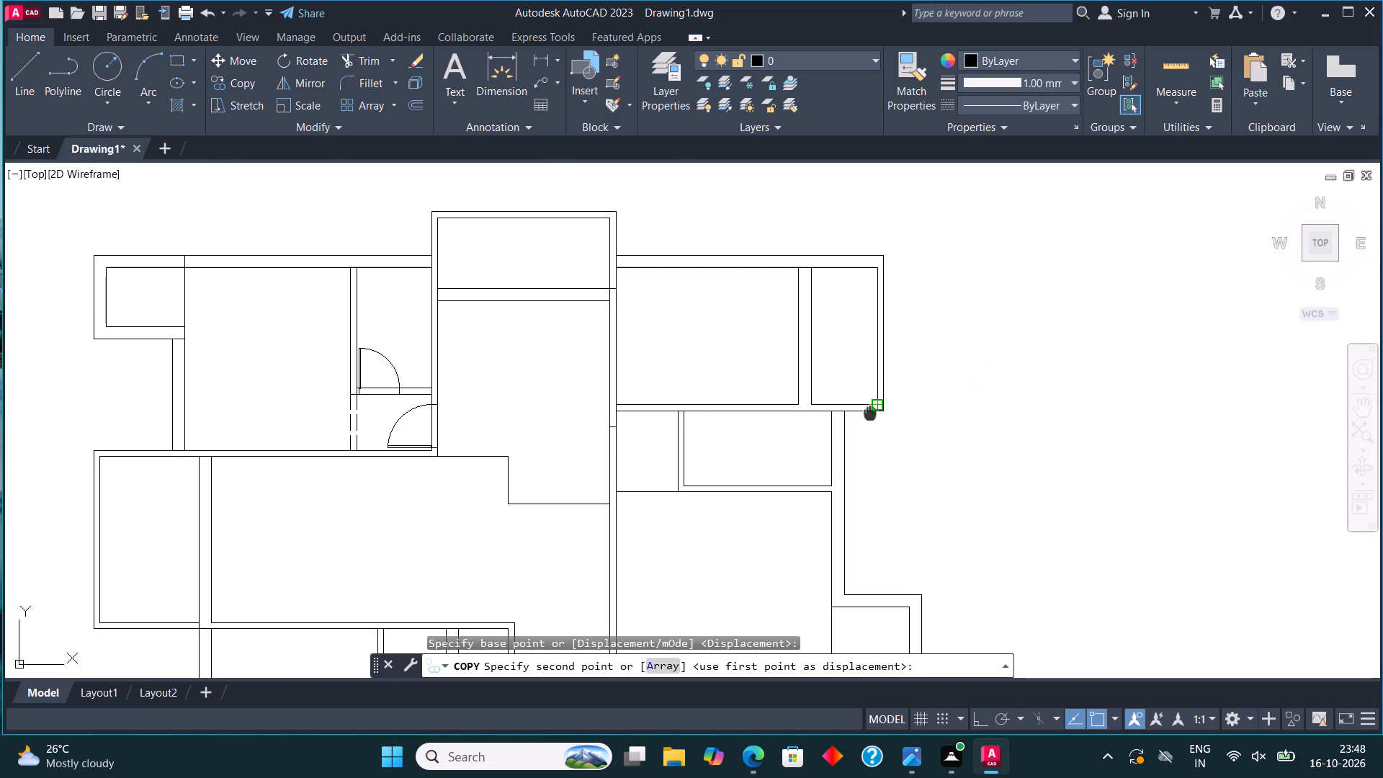
pyautogui.moveTo(870, 411); pyautogui.dragTo(694, 474, button='middle')
pyautogui.scroll(2, 621, 464)
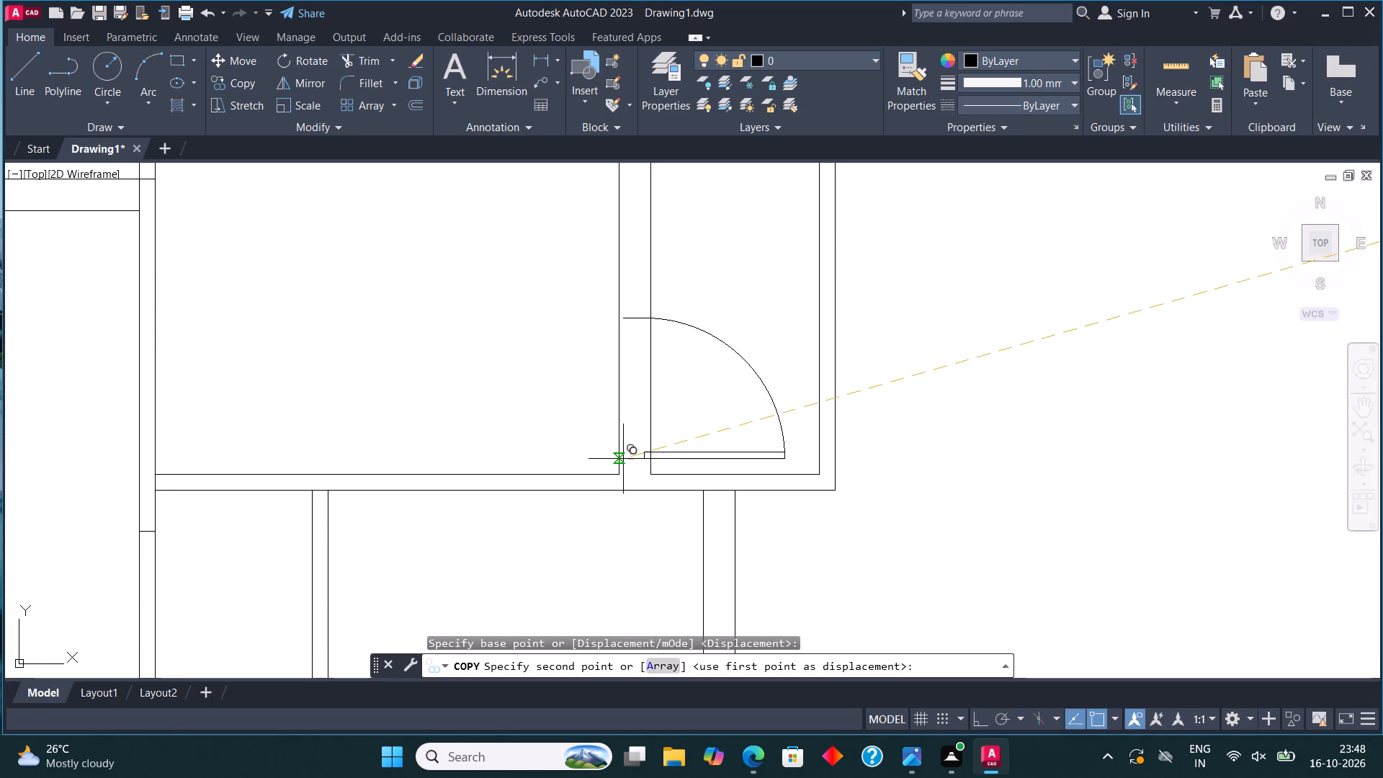
pyautogui.click(623, 459)
pyautogui.press('Escape')
# Scale down the door on the upper-right partition wall from its leaf-side jamb end.
pyautogui.click(717, 334)
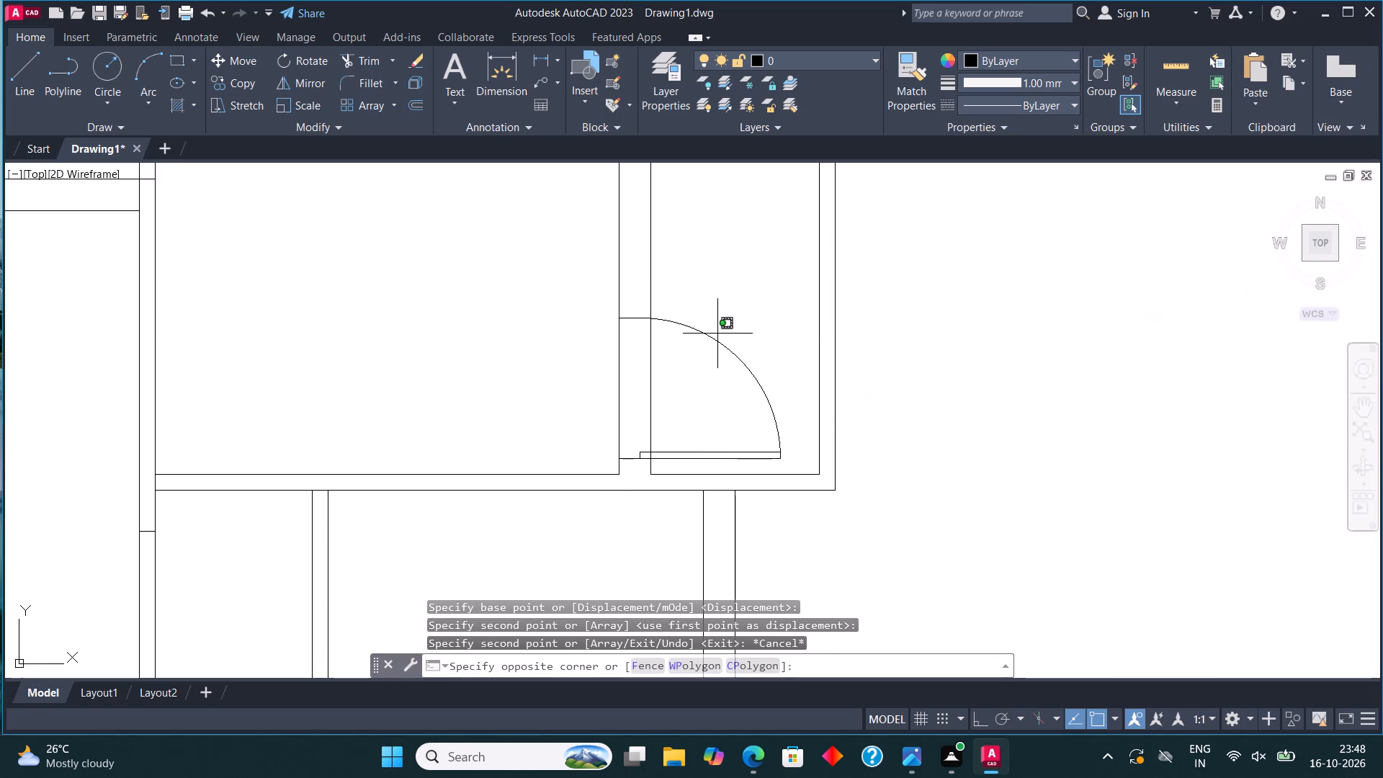
pyautogui.click(686, 351)
pyautogui.click(306, 99)
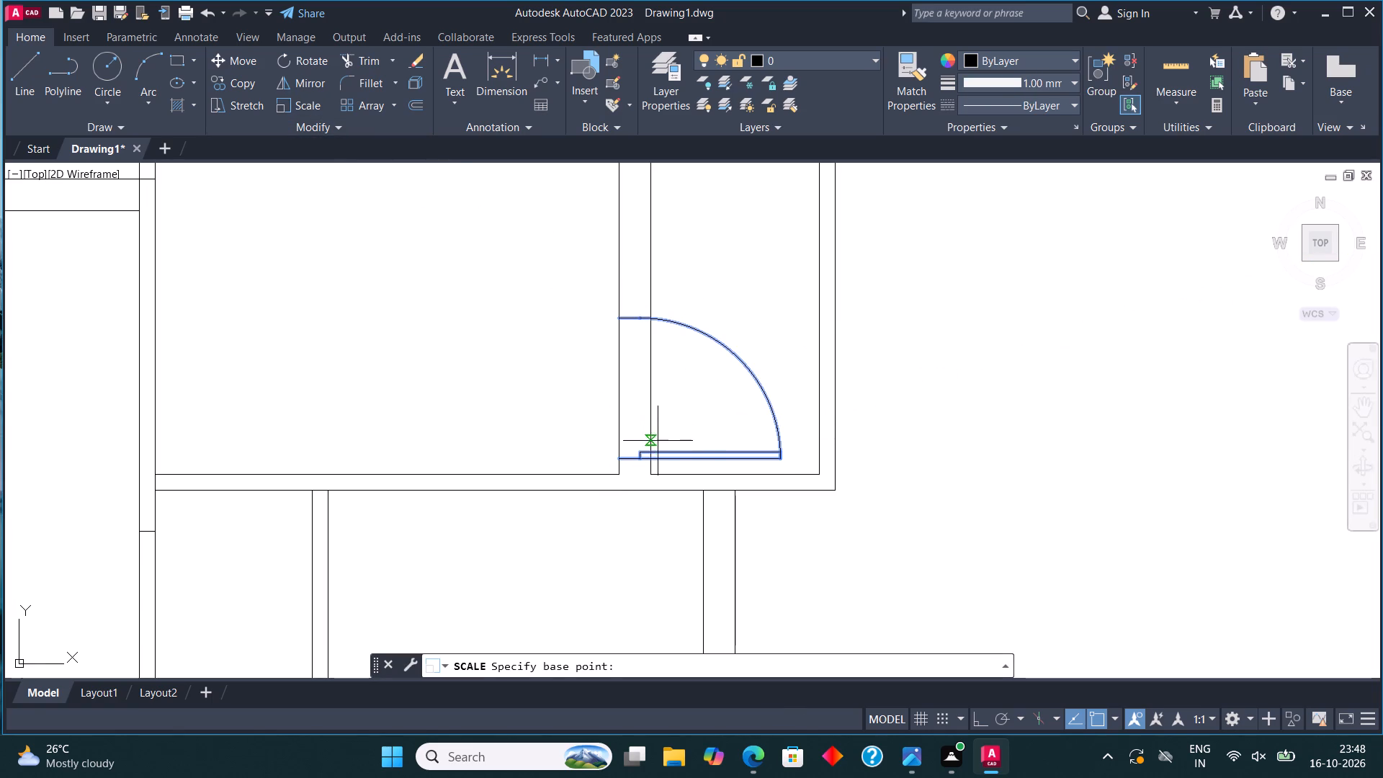
pyautogui.click(614, 463)
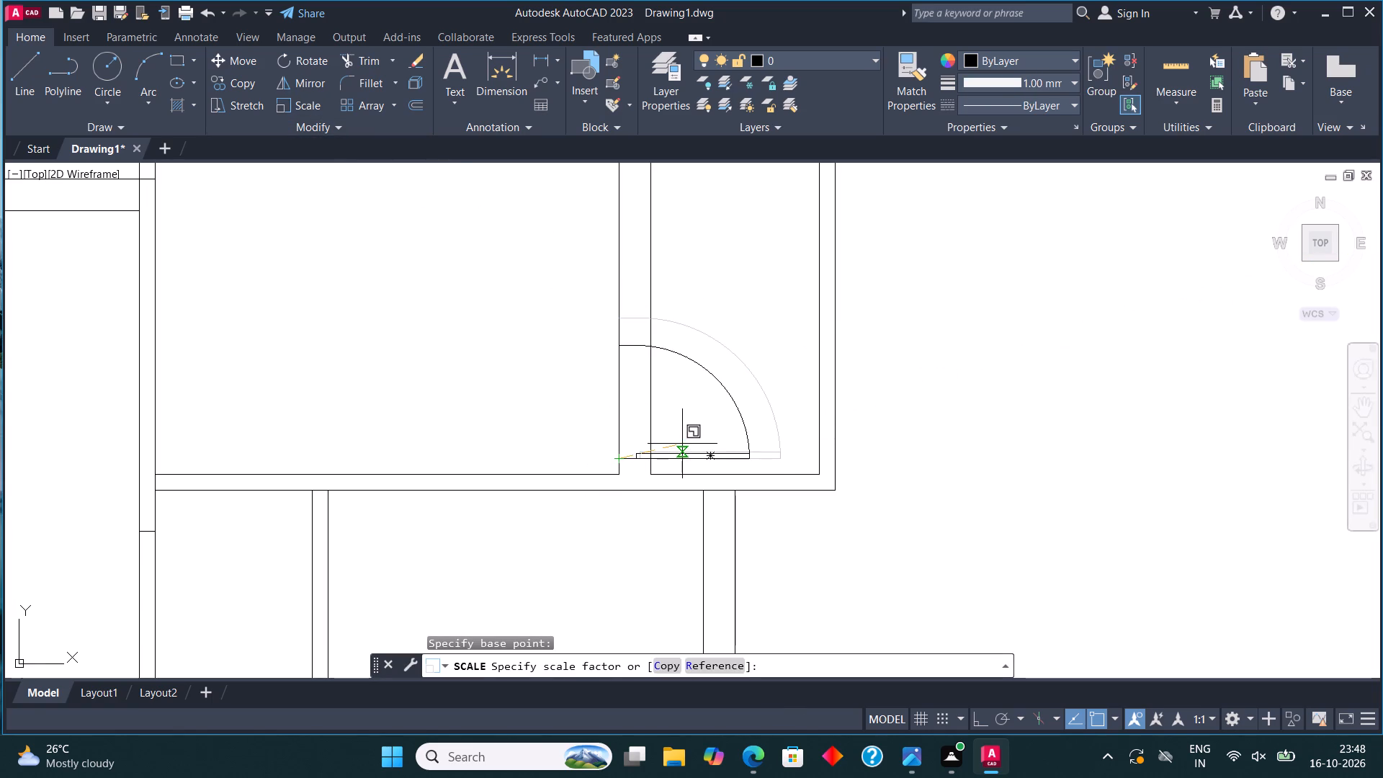
pyautogui.click(675, 445)
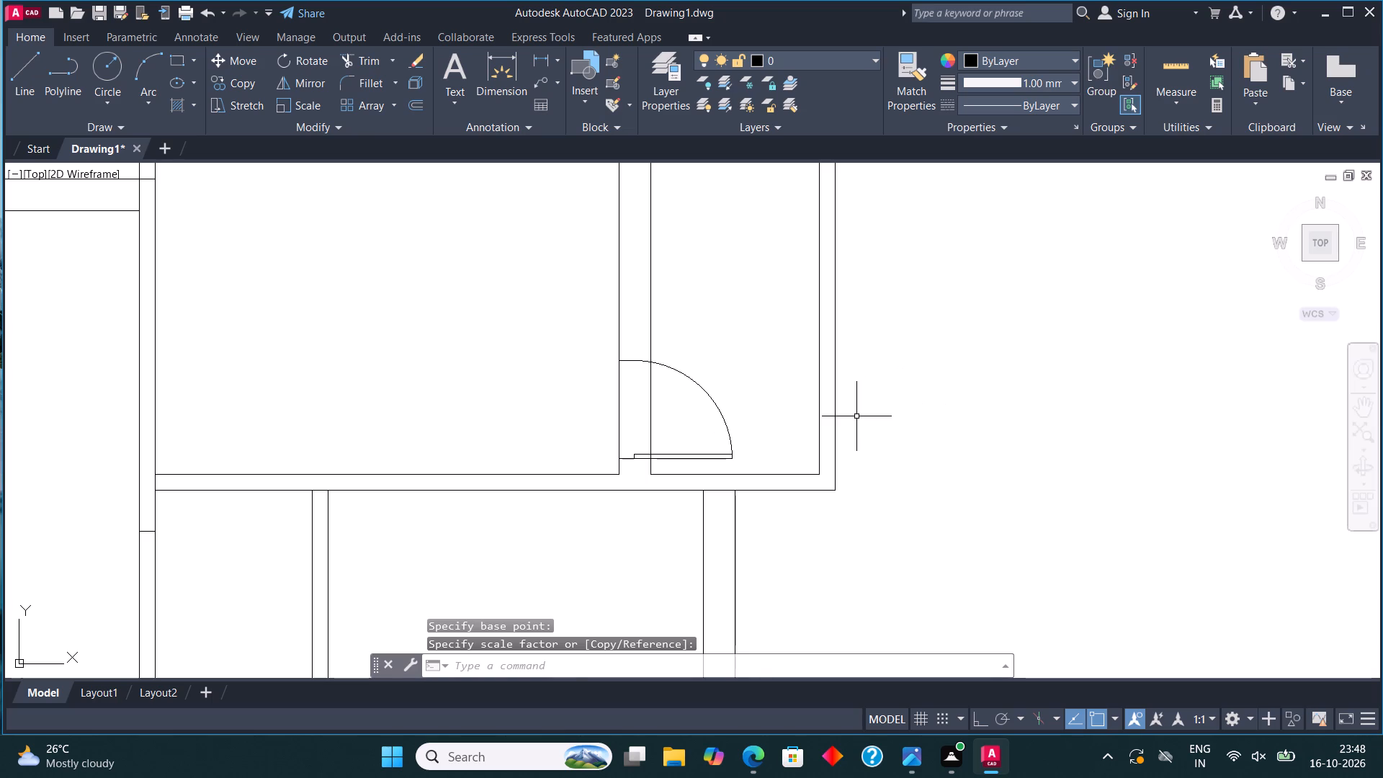
# Draw two short horizontal lines across the wall between the central and upper-right rooms, the lower one level with the room's bottom inner face.
pyautogui.scroll(-2, 856, 416)
pyautogui.moveTo(661, 450); pyautogui.dragTo(804, 470, button='middle')
pyautogui.scroll(2, 769, 413)
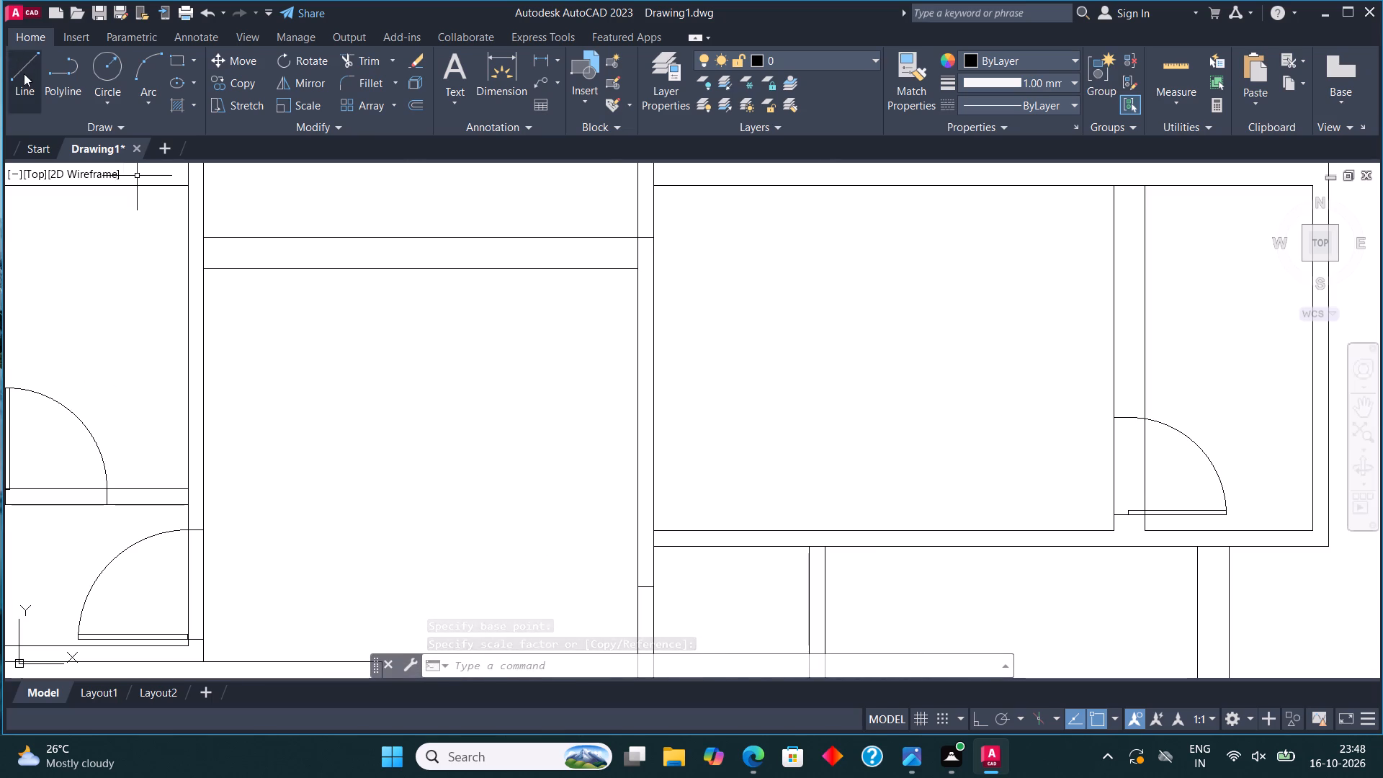
pyautogui.click(24, 72)
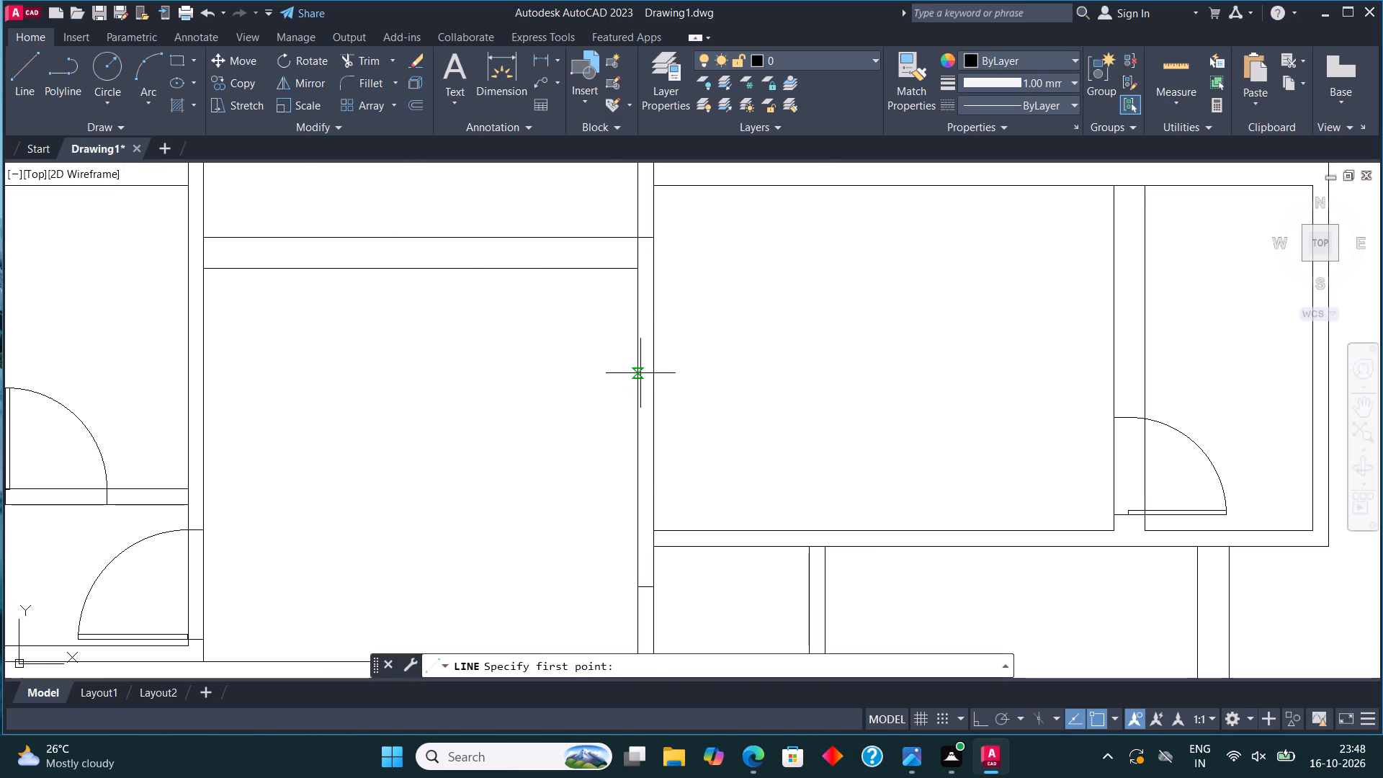
pyautogui.click(636, 365)
pyautogui.click(655, 363)
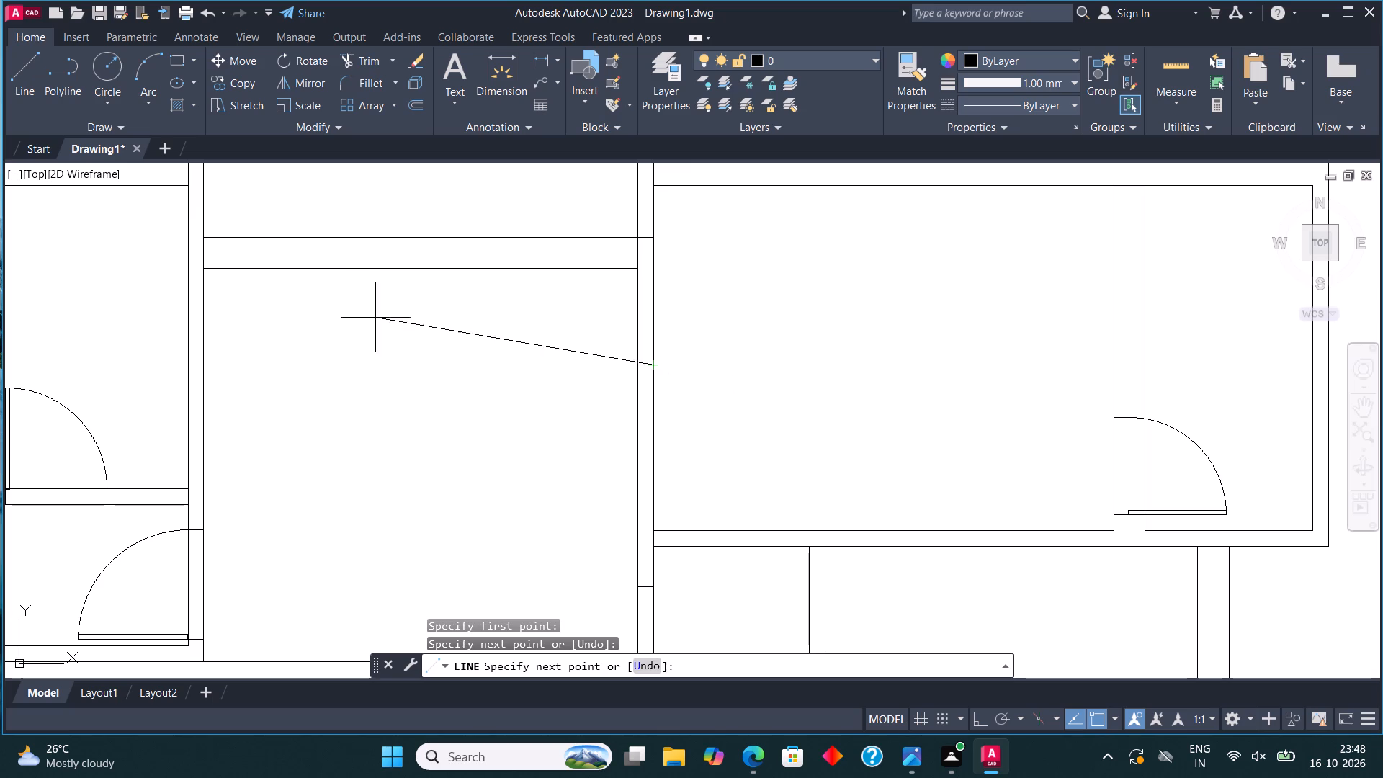
pyautogui.click(19, 76)
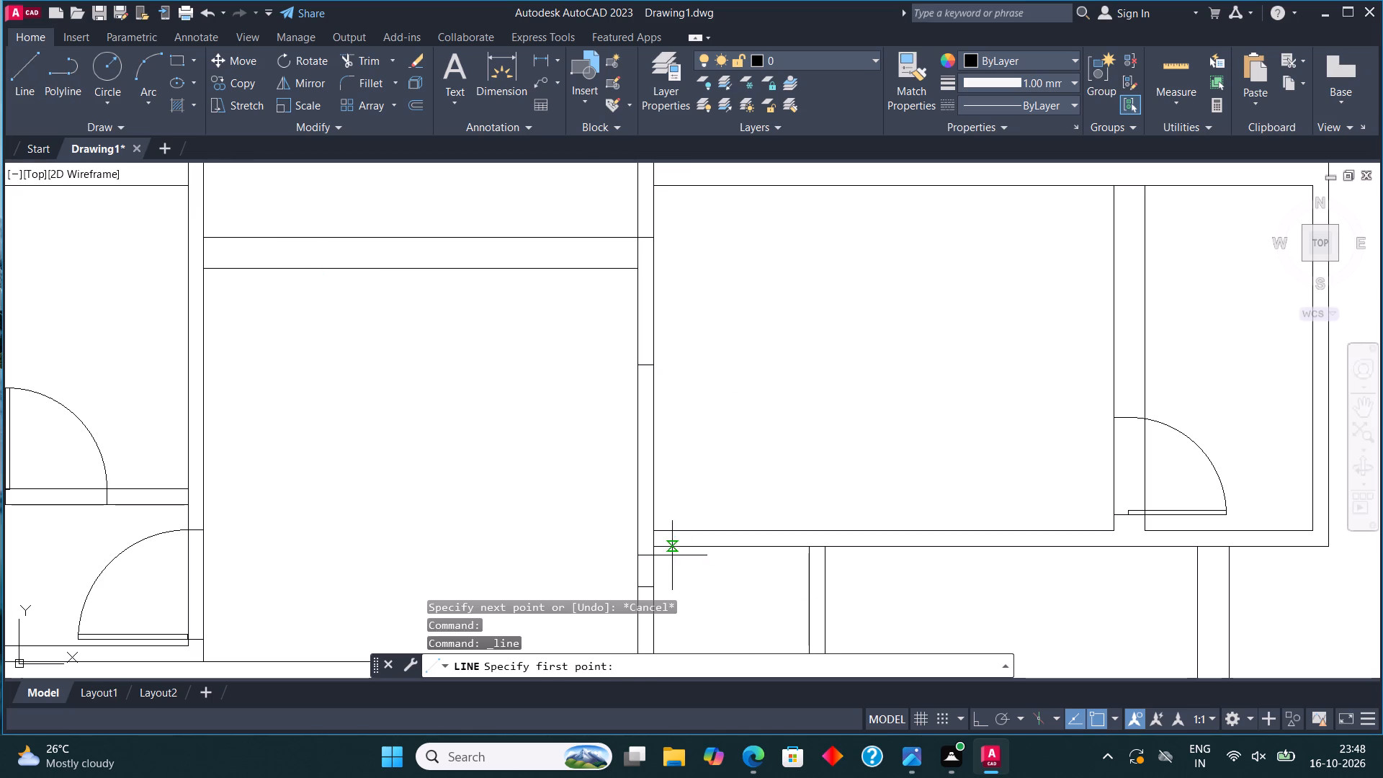
pyautogui.click(652, 530)
pyautogui.click(637, 529)
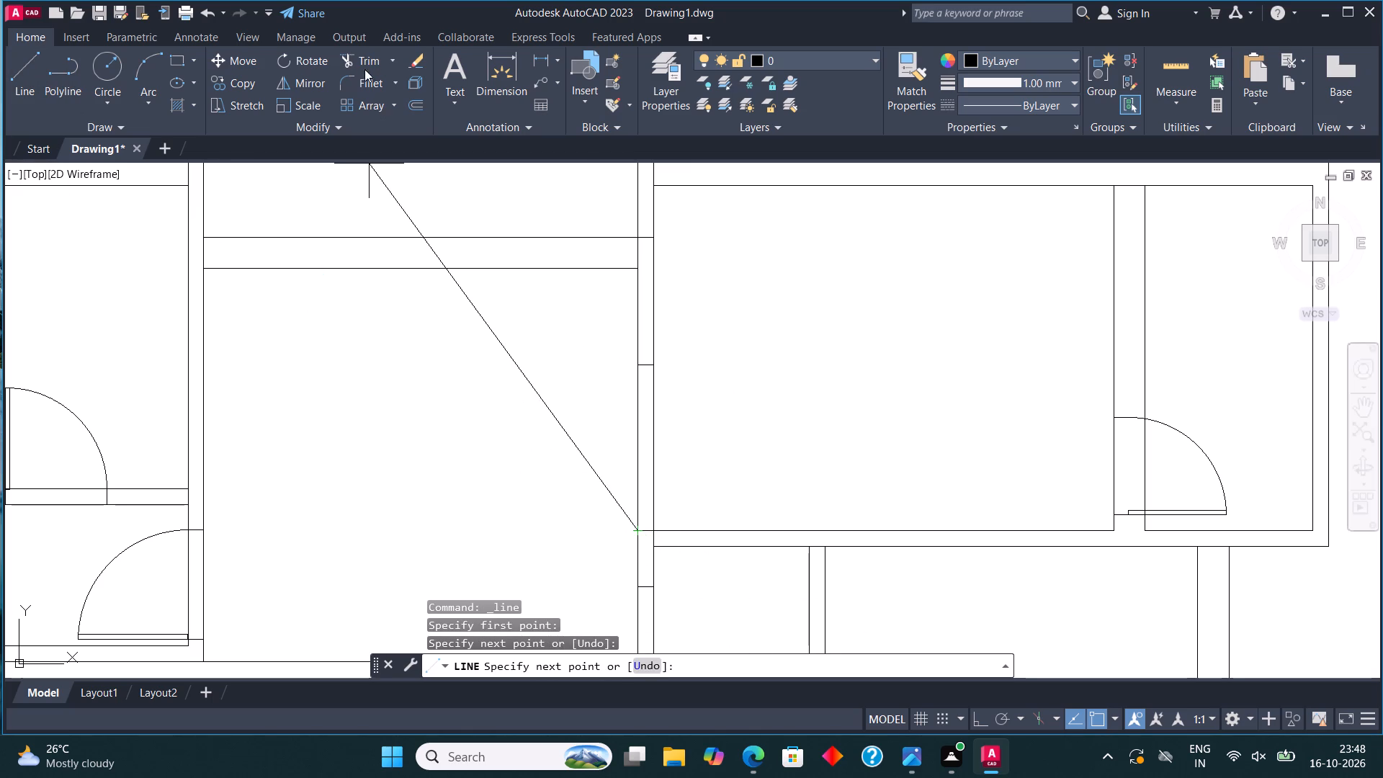
# Trim both wall faces between the two short lines to open a gap between the central and upper-right rooms.
pyautogui.click(362, 58)
pyautogui.click(457, 430)
pyautogui.click(834, 432)
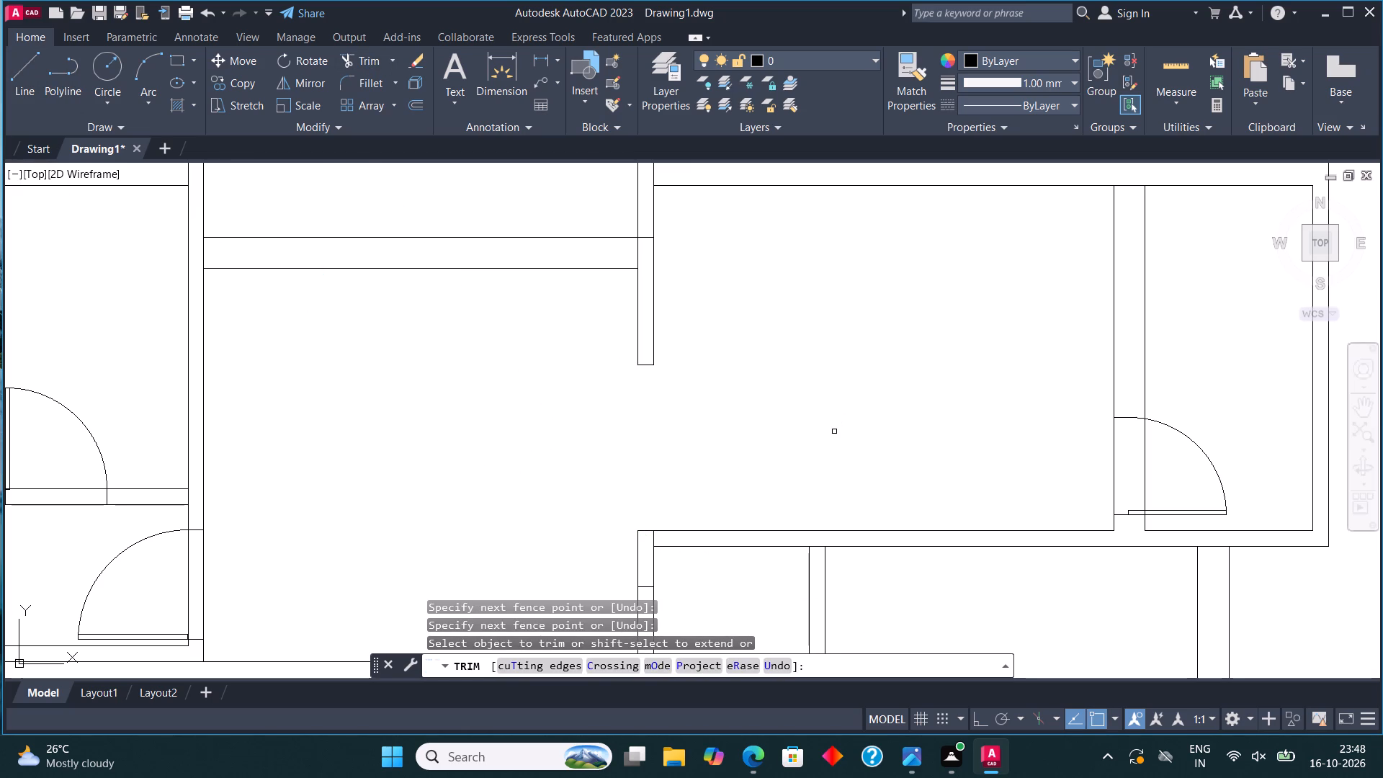
pyautogui.press('Escape')
# Set the ACAD_ISO02W100 dashed linetype as current.
pyautogui.write('LIN')
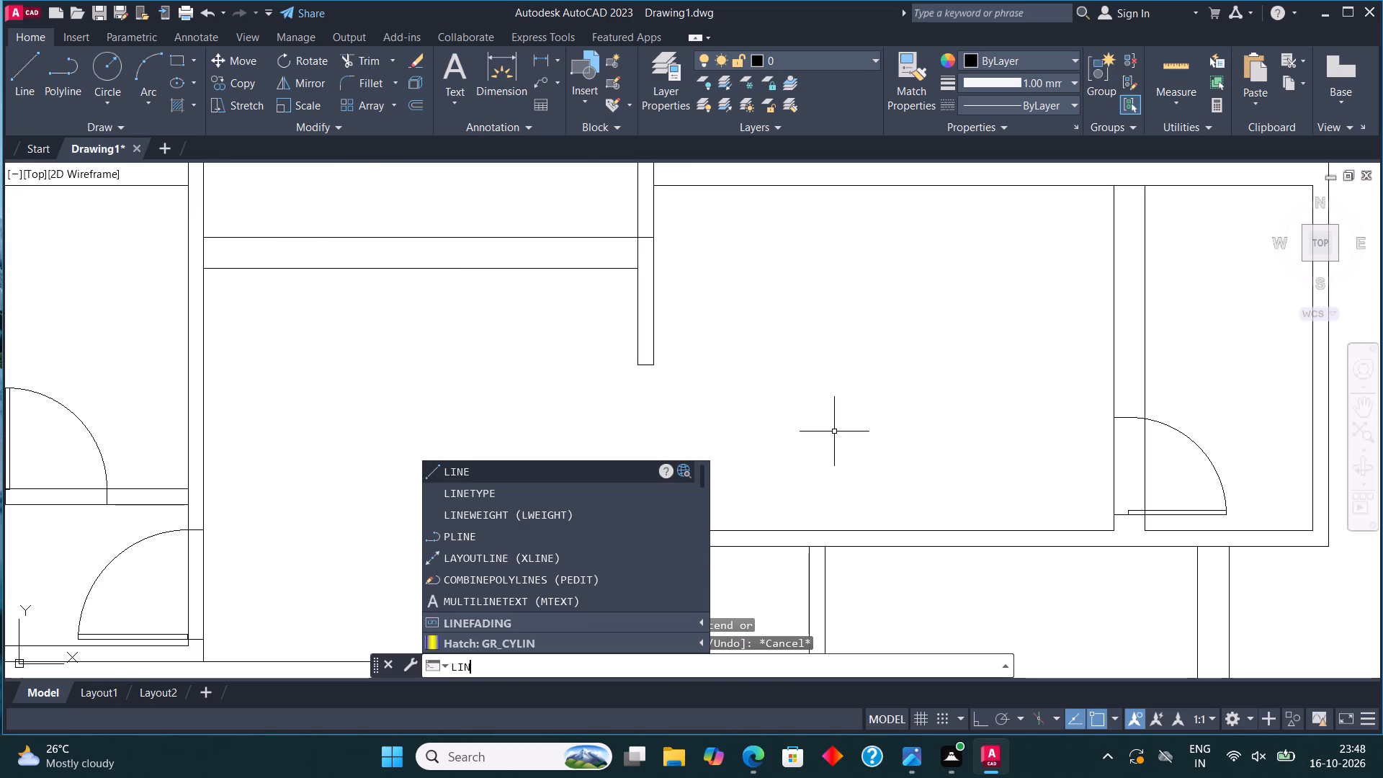
pyautogui.click(457, 487)
pyautogui.click(634, 349)
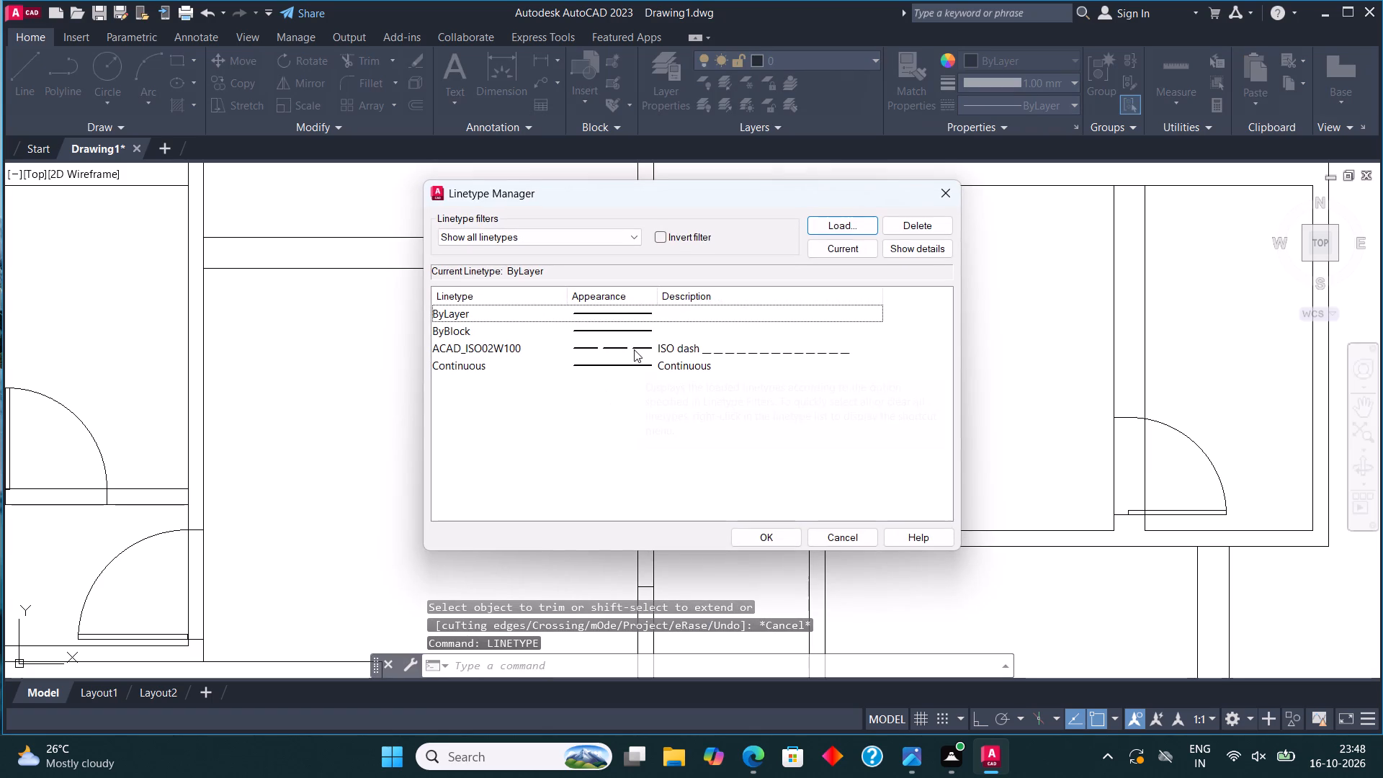
pyautogui.click(838, 249)
pyautogui.click(766, 536)
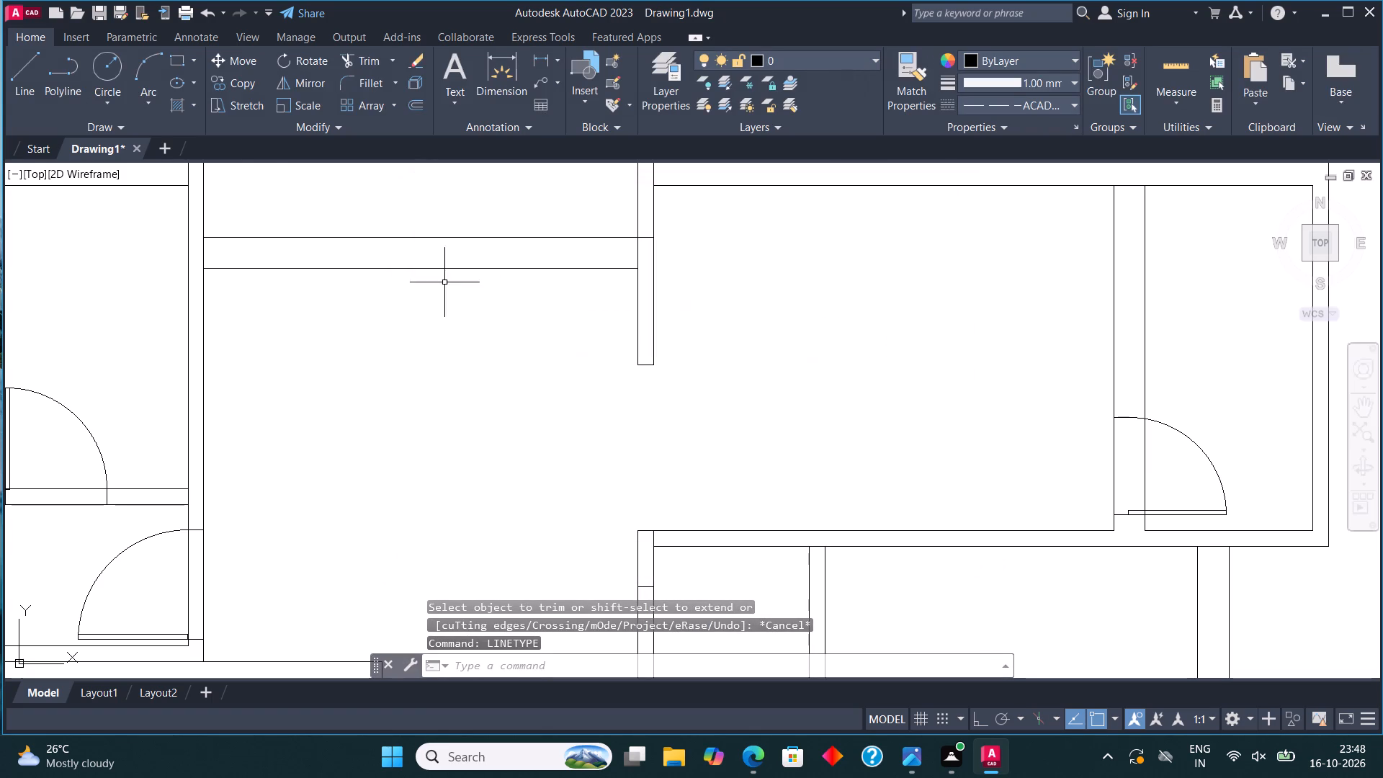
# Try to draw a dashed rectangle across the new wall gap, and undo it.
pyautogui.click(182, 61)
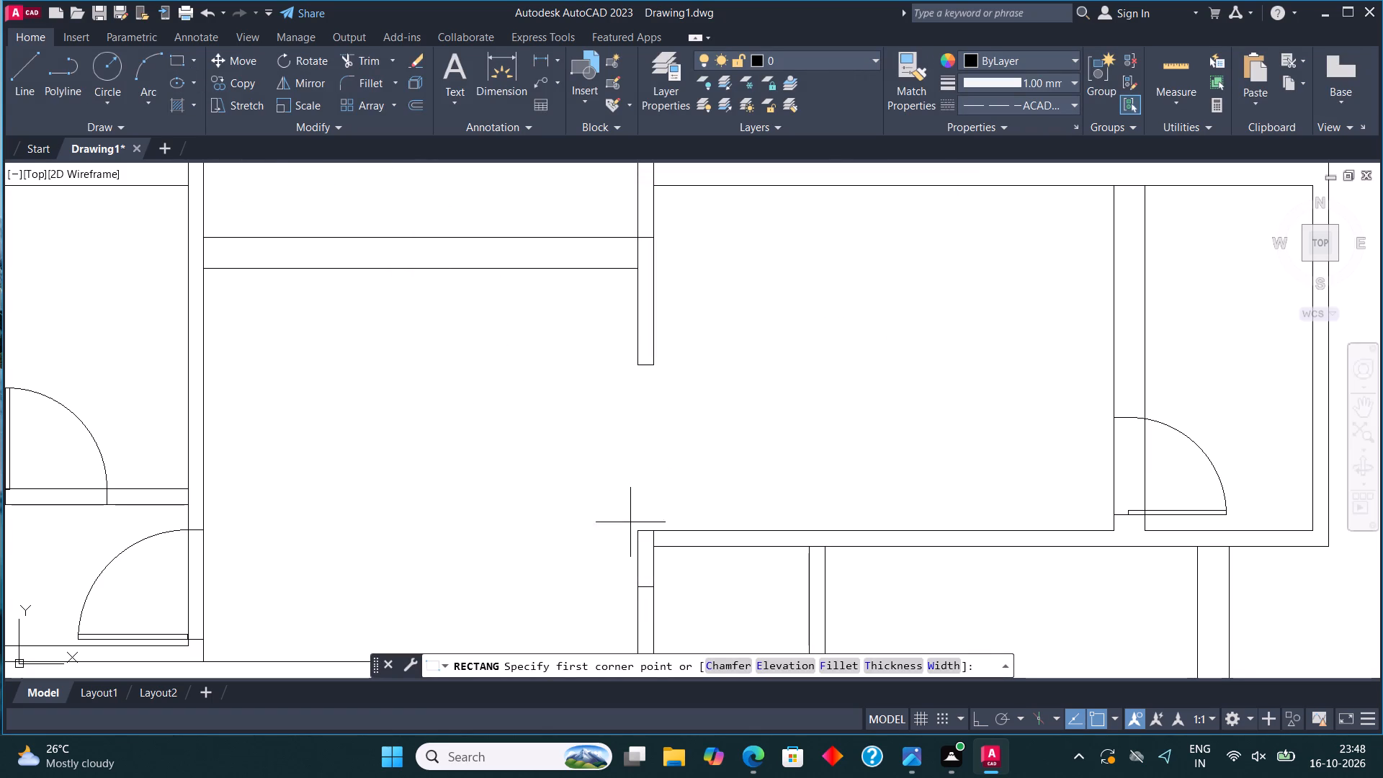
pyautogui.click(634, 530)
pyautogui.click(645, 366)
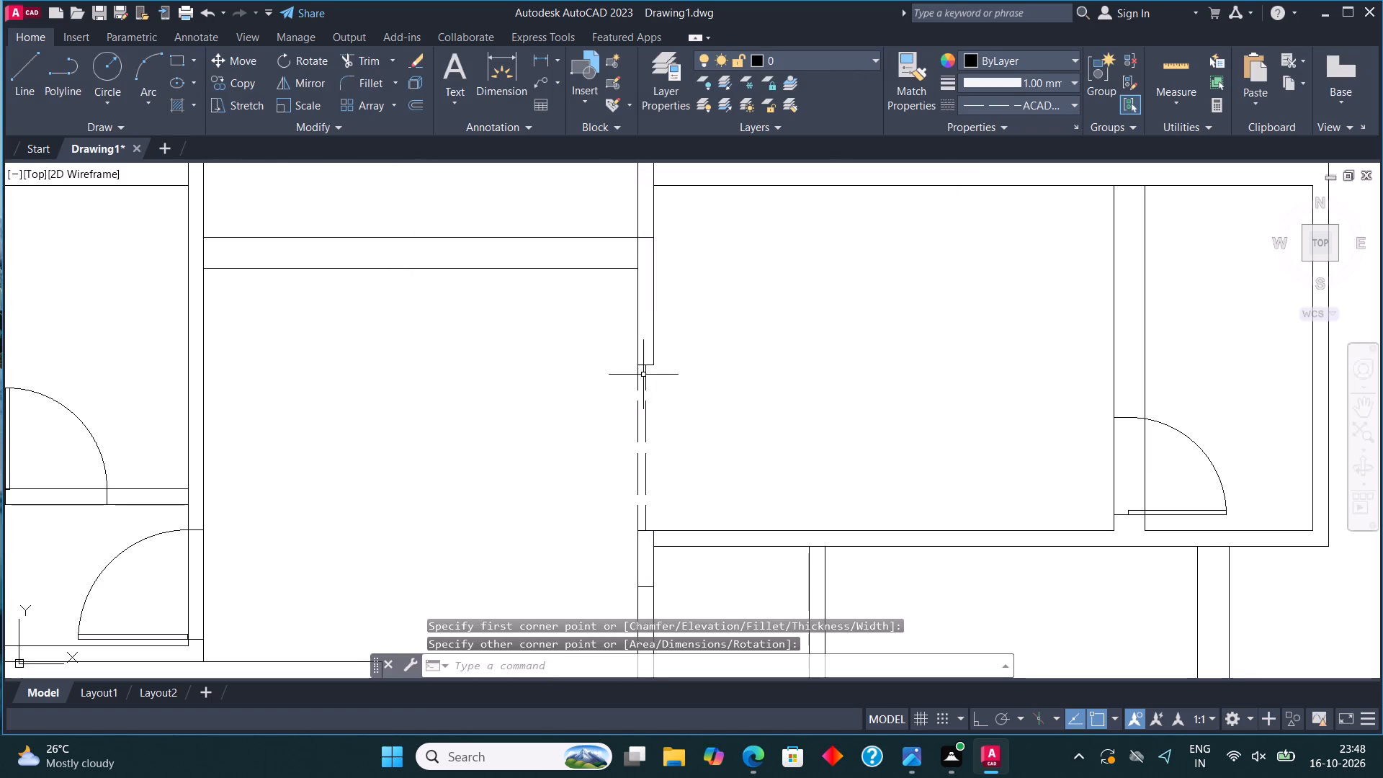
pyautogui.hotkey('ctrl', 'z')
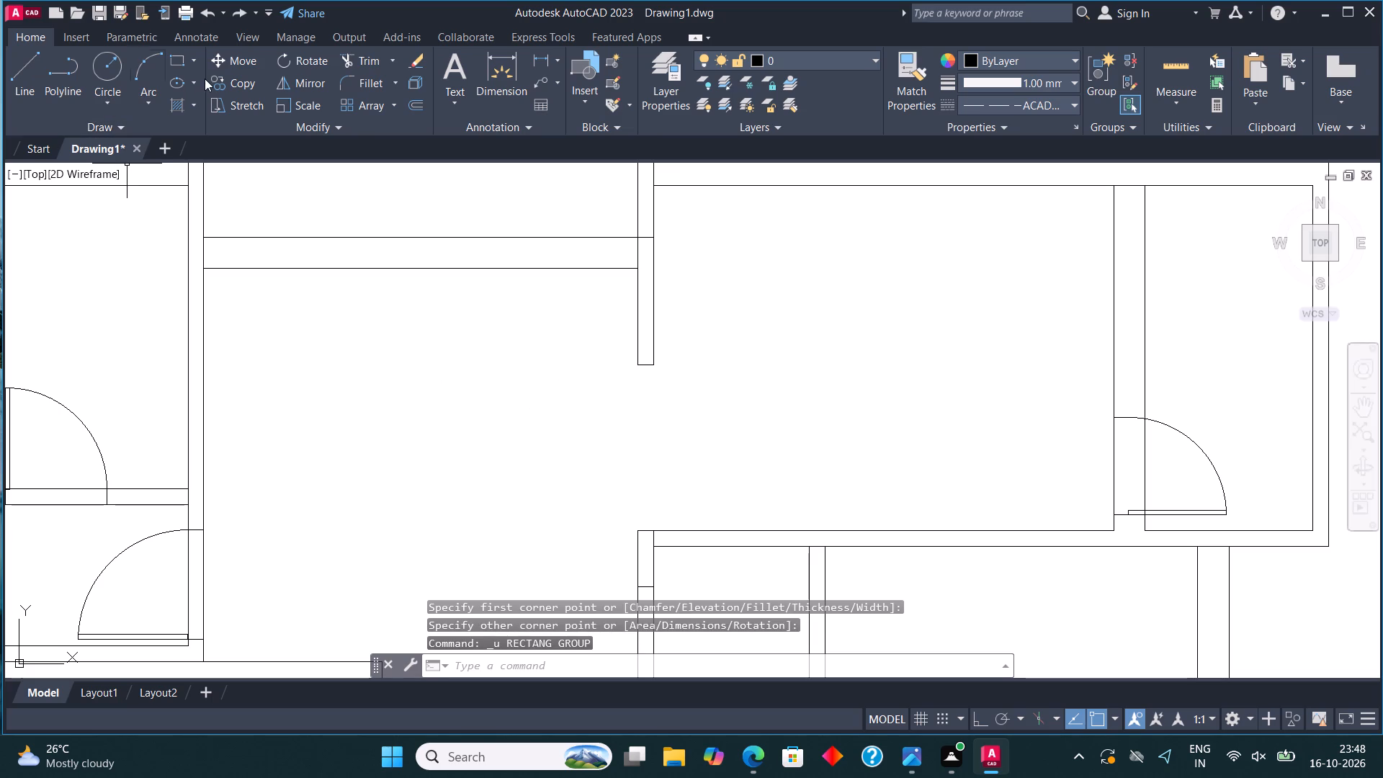
# Draw a dashed rectangle filling the new wall gap, from its lower corner to the opposite upper corner.
pyautogui.click(179, 55)
pyautogui.click(638, 529)
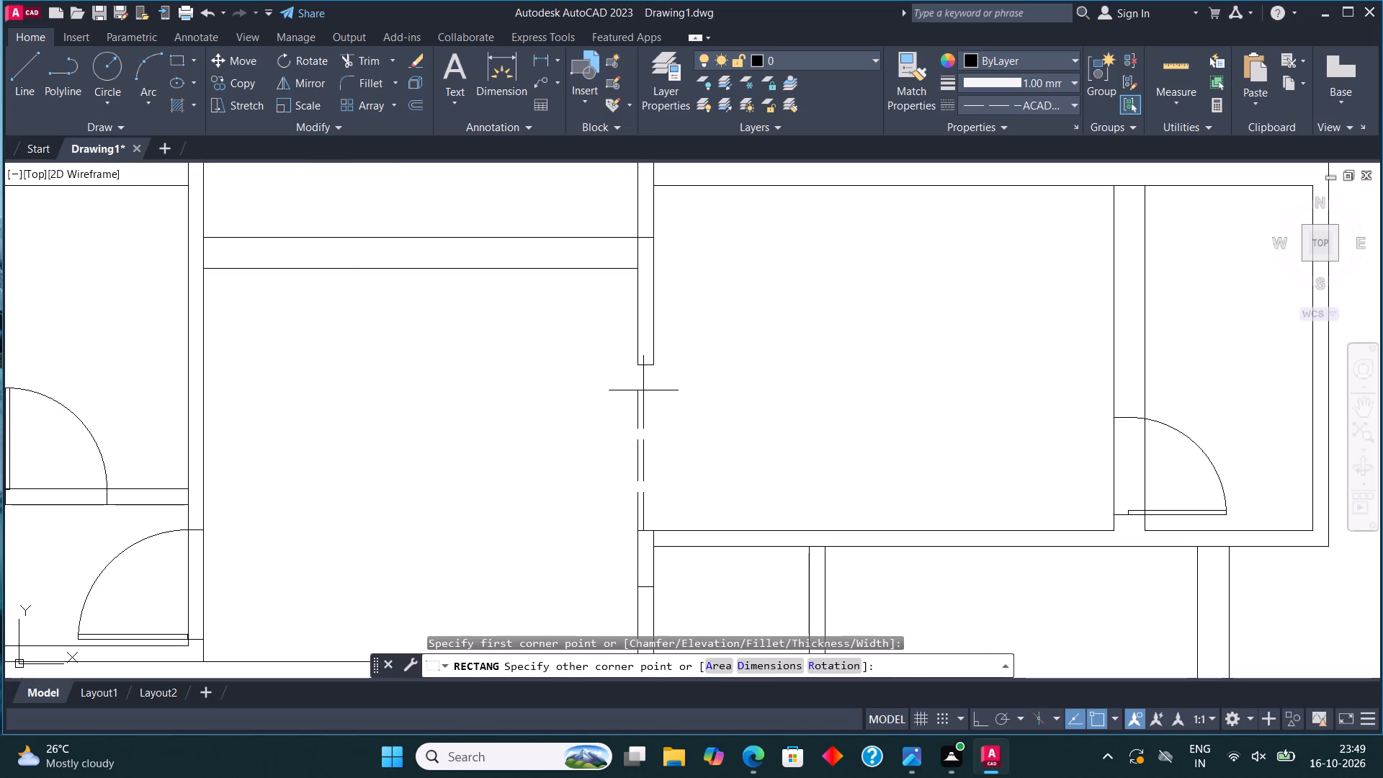
pyautogui.click(650, 370)
pyautogui.scroll(-2, 723, 380)
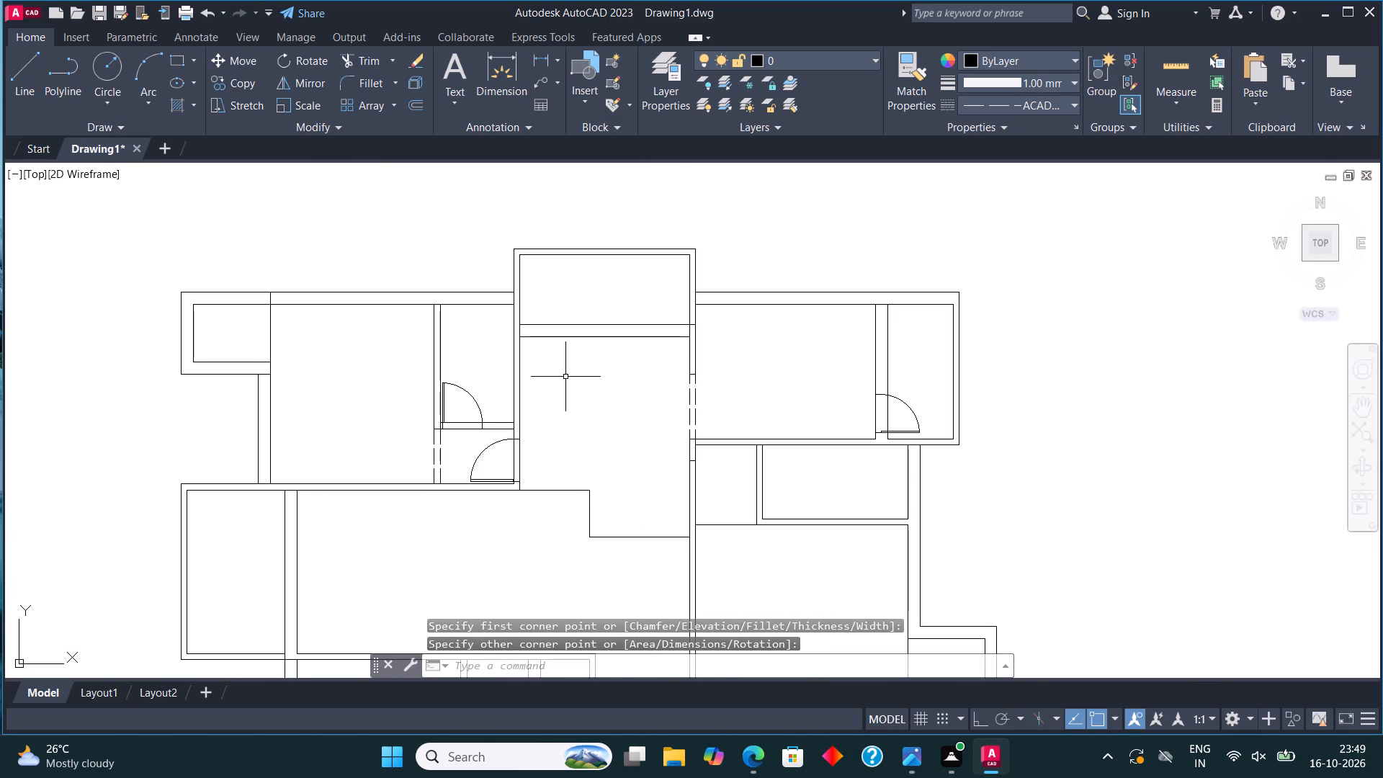
# Copy the prepared door with its vertical leaf on the right, swinging downward, into the middle-left room's top wall beside the narrow strip.
pyautogui.scroll(-2, 552, 410)
pyautogui.moveTo(594, 418); pyautogui.dragTo(659, 454, button='middle')
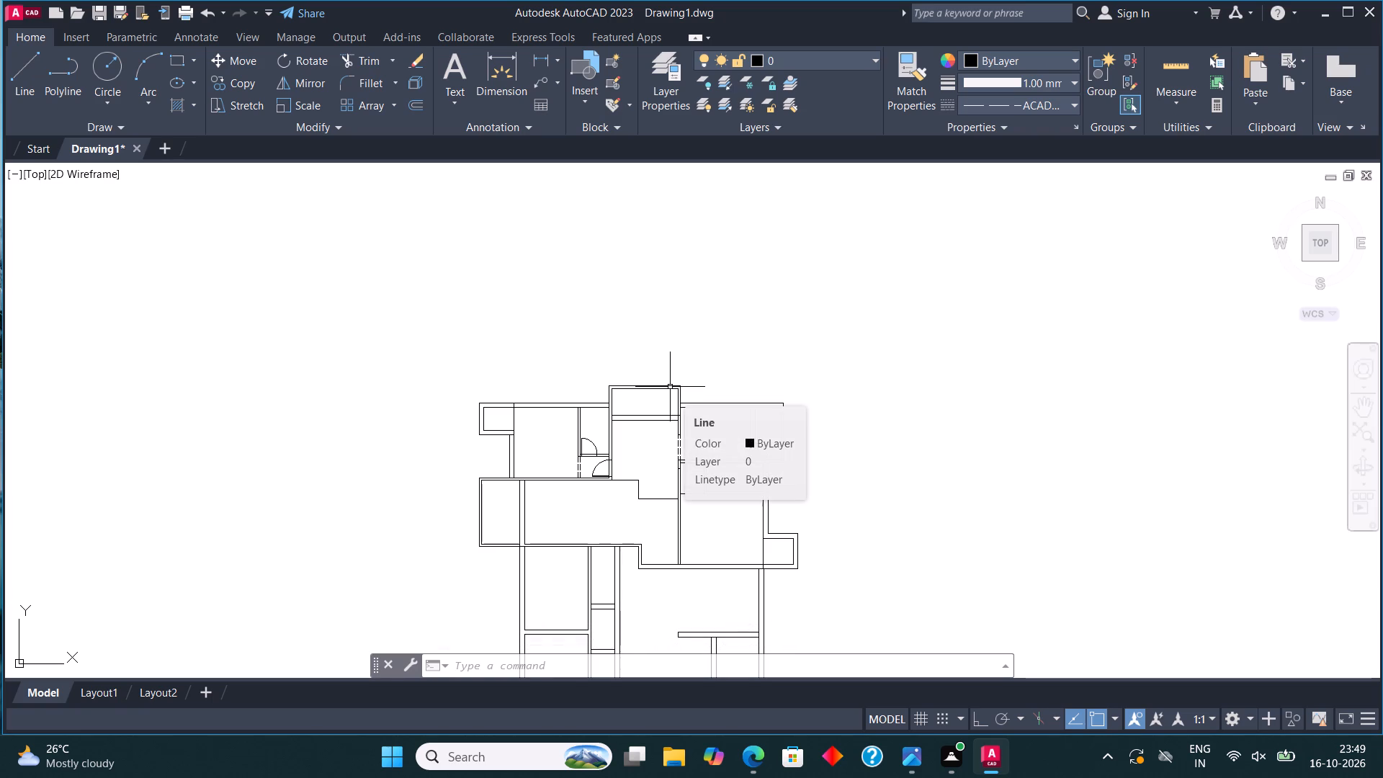
pyautogui.scroll(-3, 513, 438)
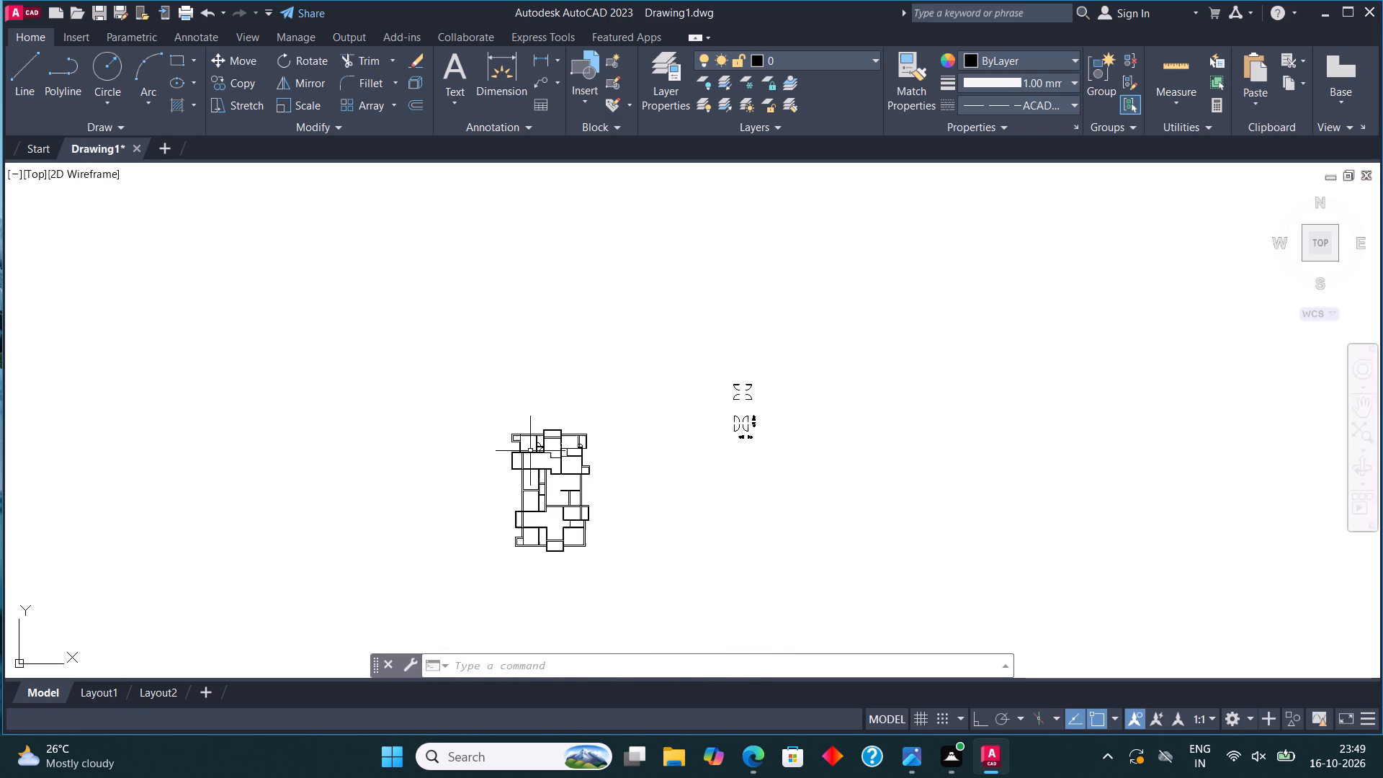
pyautogui.scroll(4, 538, 469)
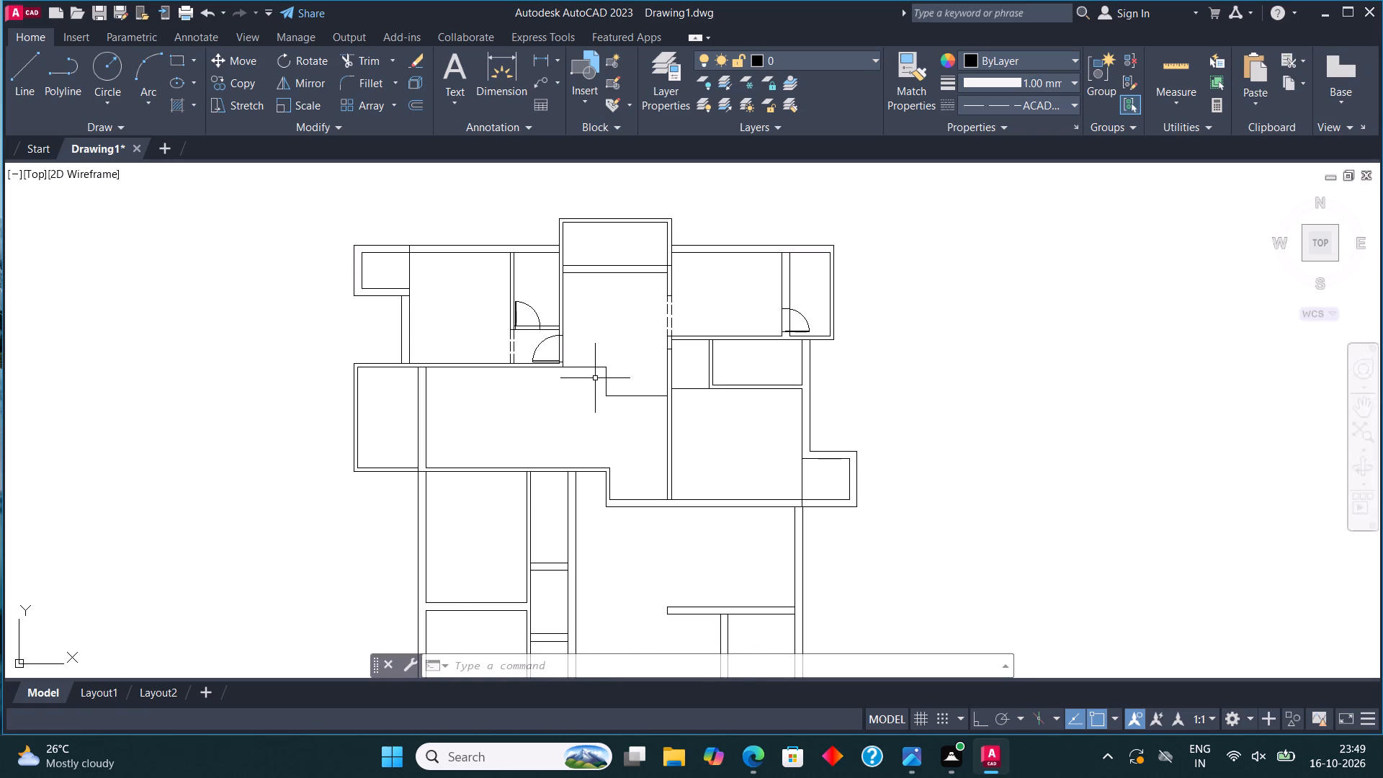
pyautogui.scroll(-3, 596, 378)
pyautogui.scroll(1, 890, 267)
pyautogui.scroll(1, 964, 308)
pyautogui.scroll(2, 901, 439)
pyautogui.click(868, 393)
pyautogui.click(873, 412)
pyautogui.click(881, 395)
pyautogui.click(843, 381)
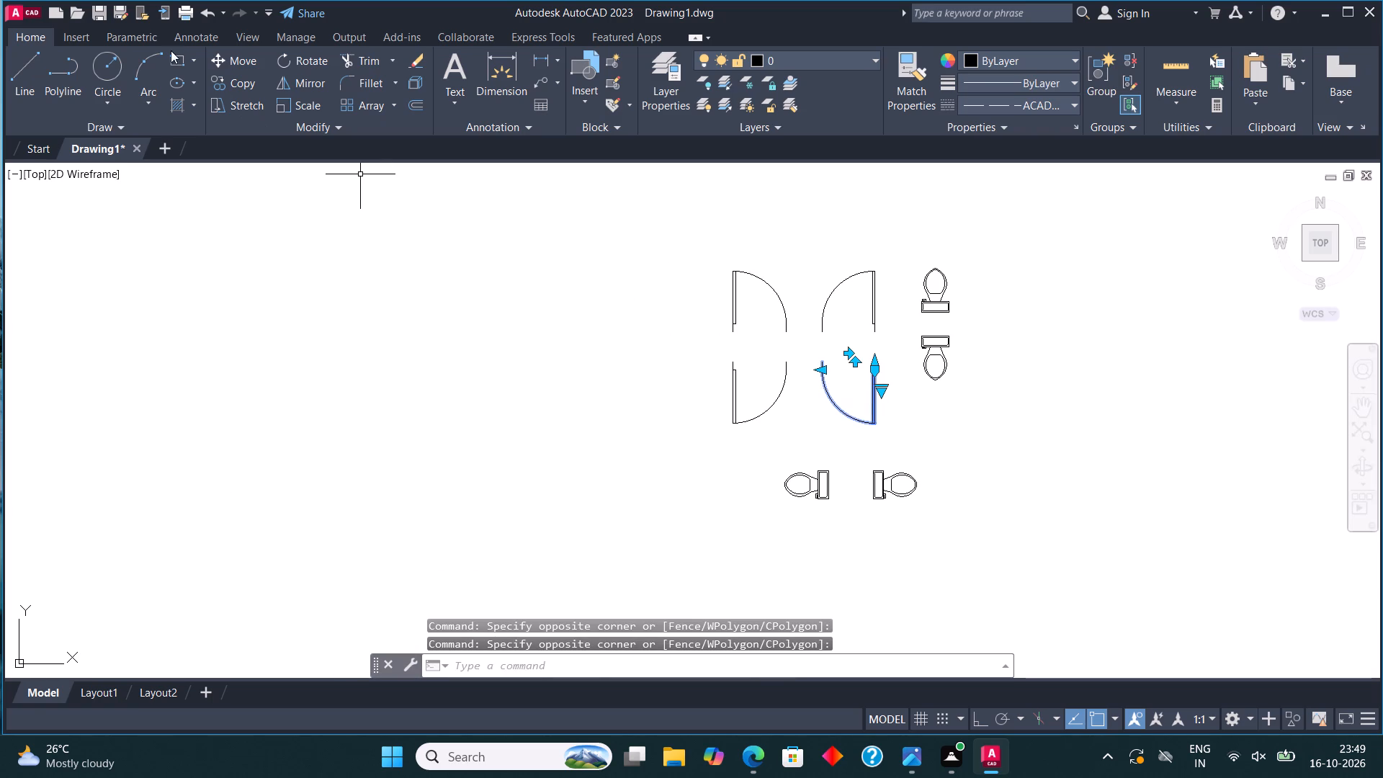
pyautogui.click(228, 81)
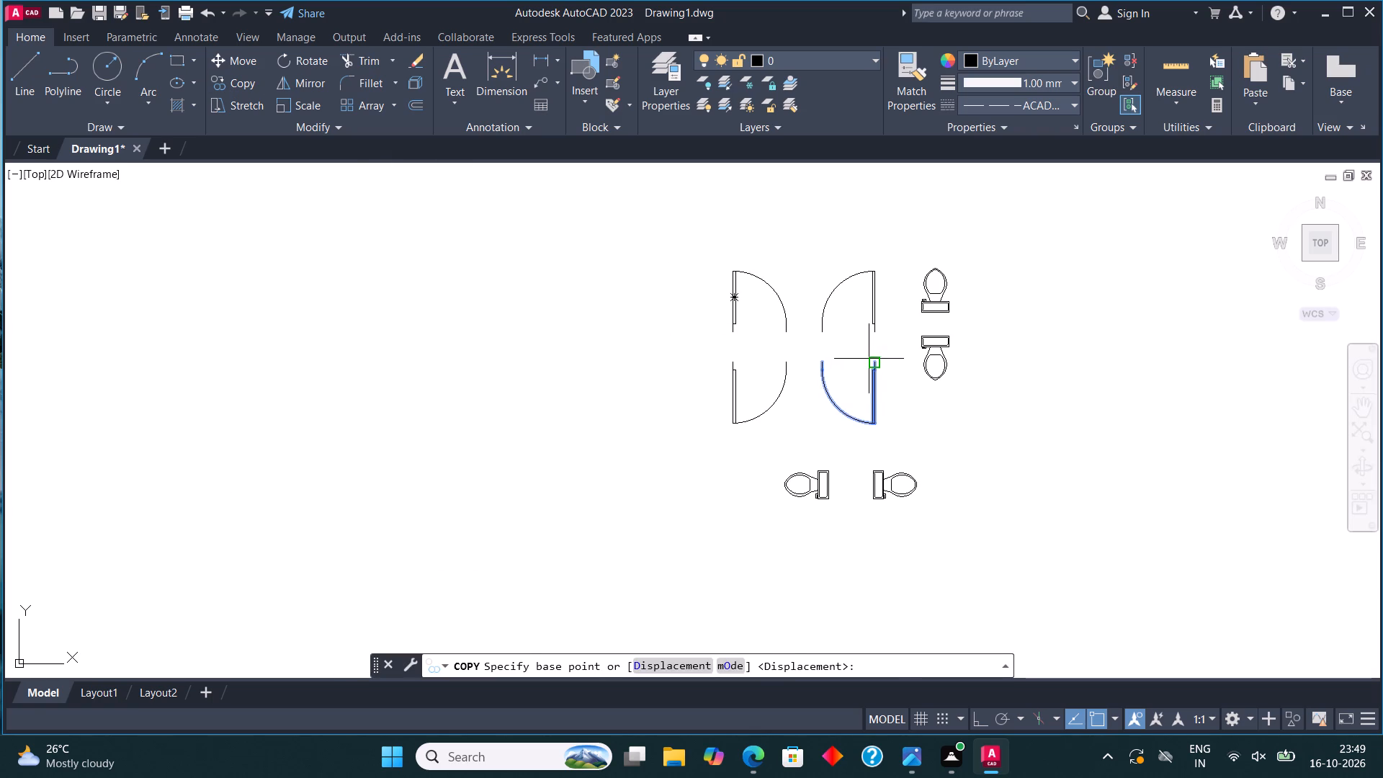
pyautogui.click(871, 359)
pyautogui.scroll(-3, 1002, 297)
pyautogui.moveTo(457, 429); pyautogui.dragTo(678, 413, button='middle')
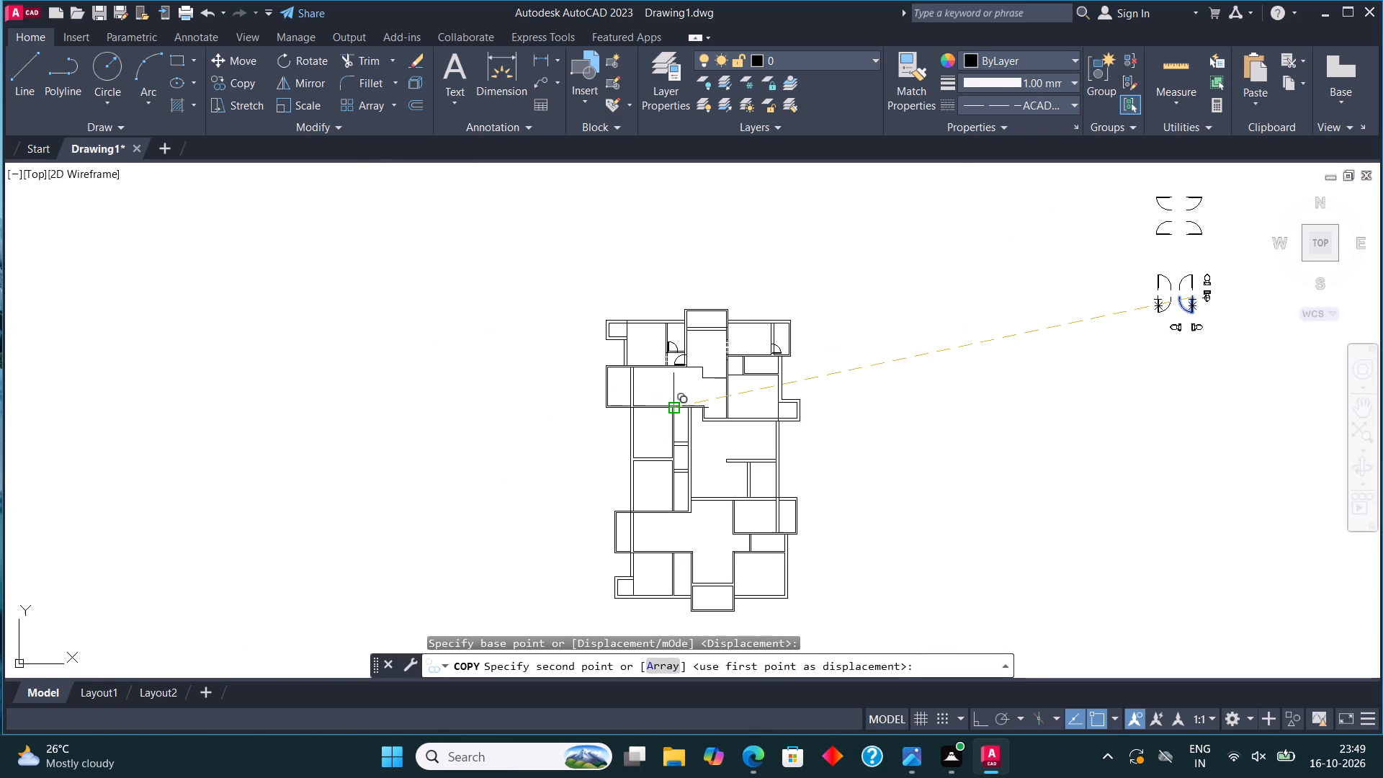
pyautogui.scroll(4, 660, 401)
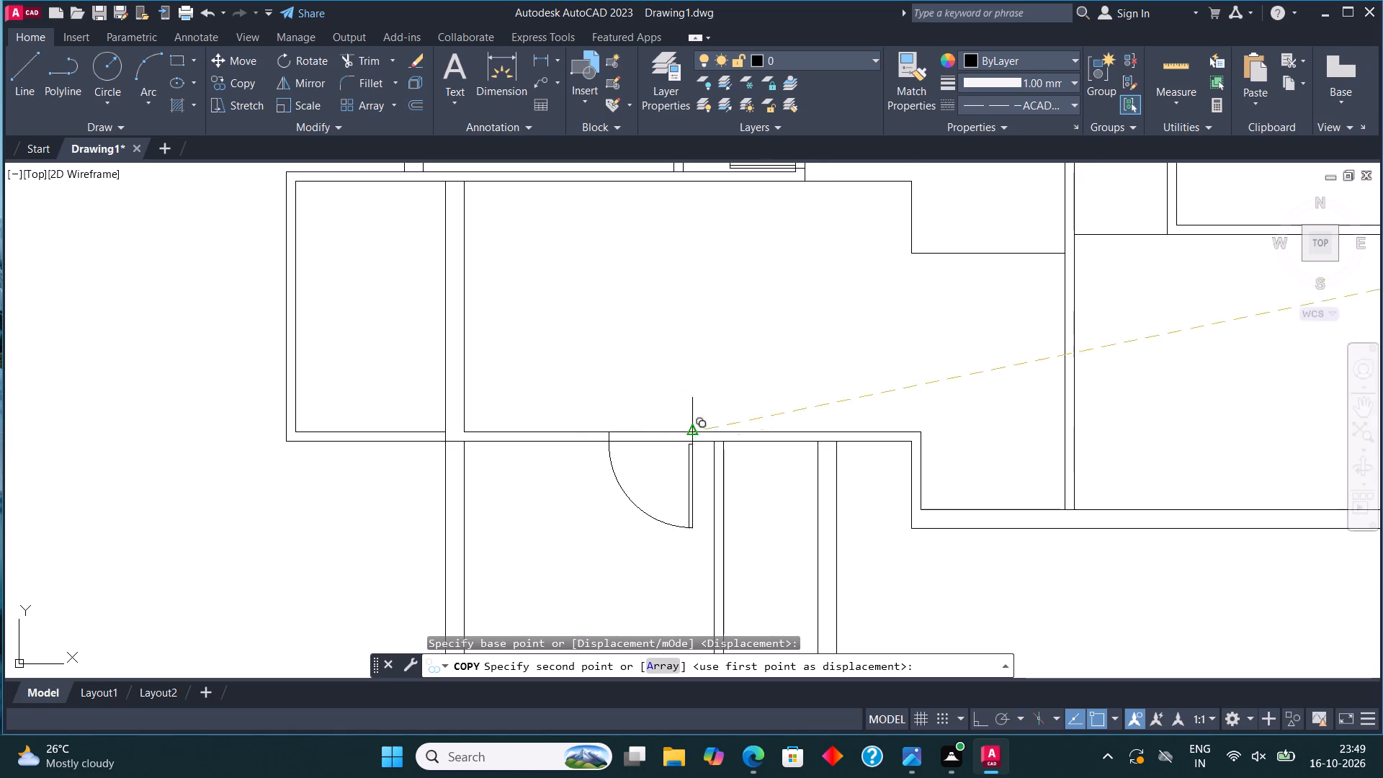
pyautogui.click(703, 437)
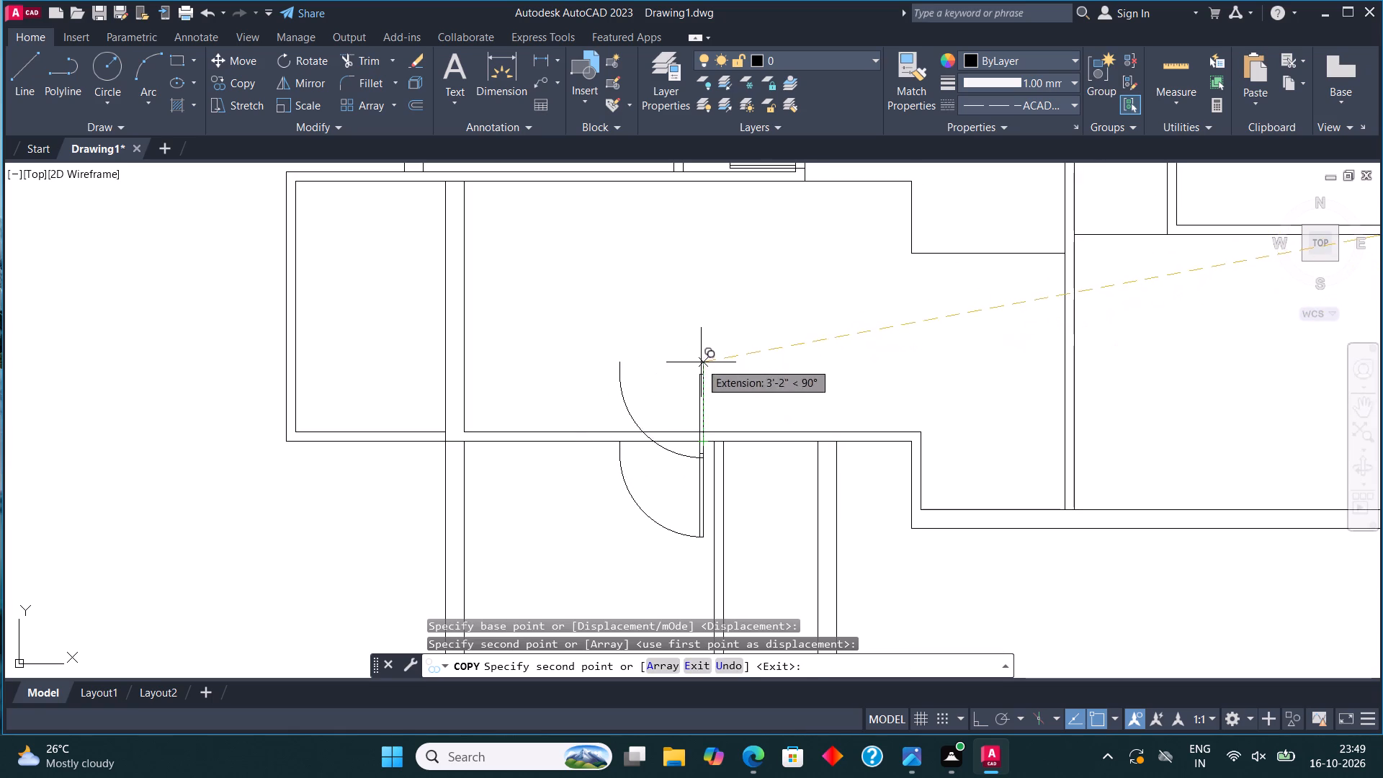
pyautogui.press('Escape')
# Move the copied door so its hinge-side end meets the upper face of the wall, closer to the narrow strip's partition.
pyautogui.click(703, 466)
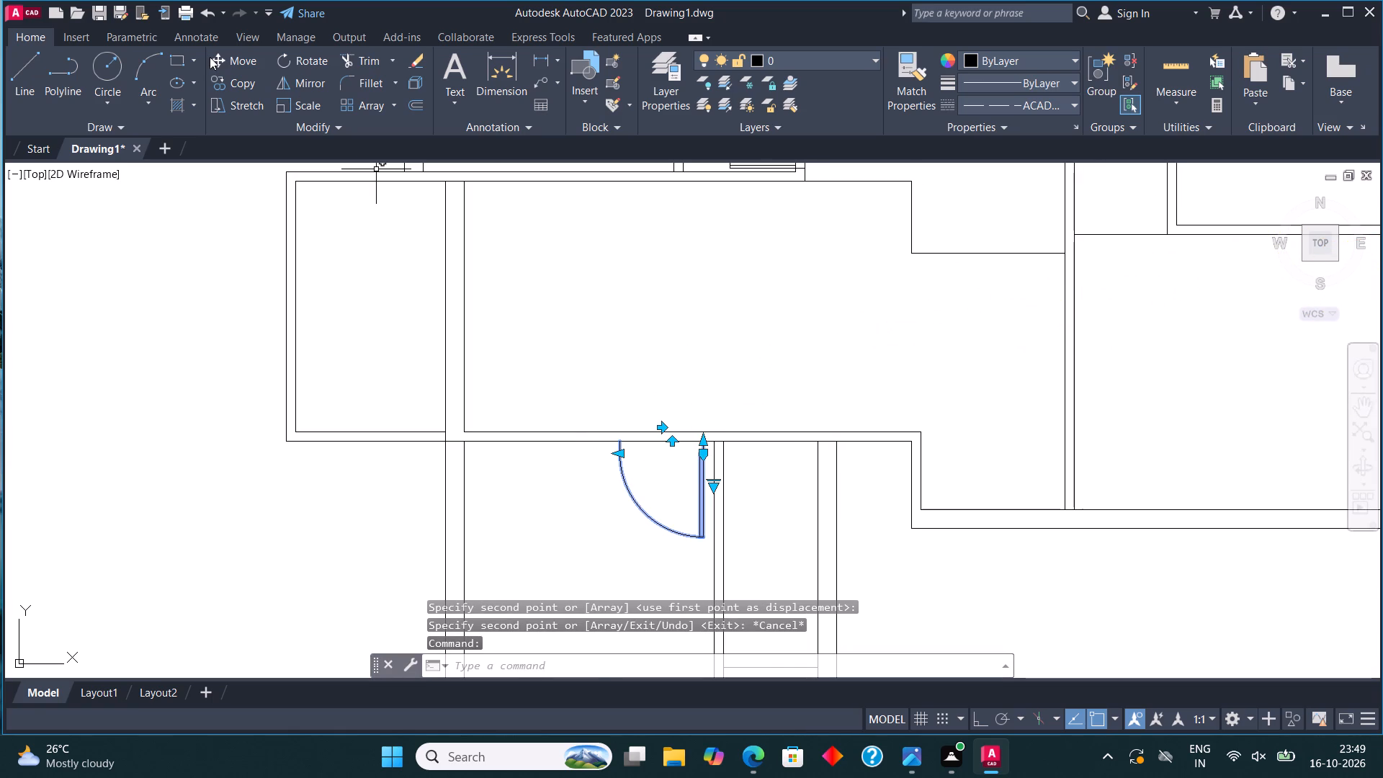
pyautogui.click(210, 57)
pyautogui.scroll(3, 697, 444)
pyautogui.click(712, 443)
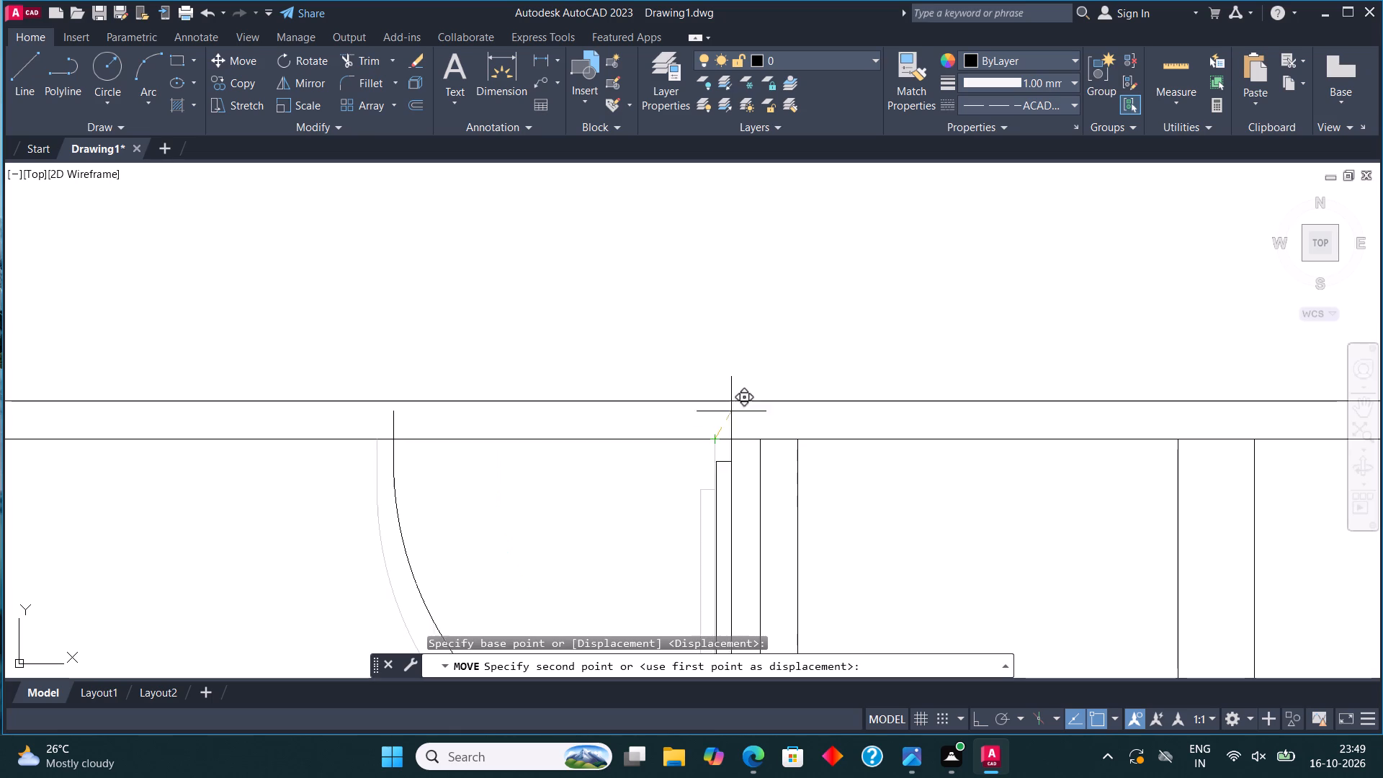
pyautogui.click(738, 404)
# Copy the upper-right door of the horizontal-leaf set onto the left partition of the narrow strip's top compartment.
pyautogui.scroll(-2, 632, 332)
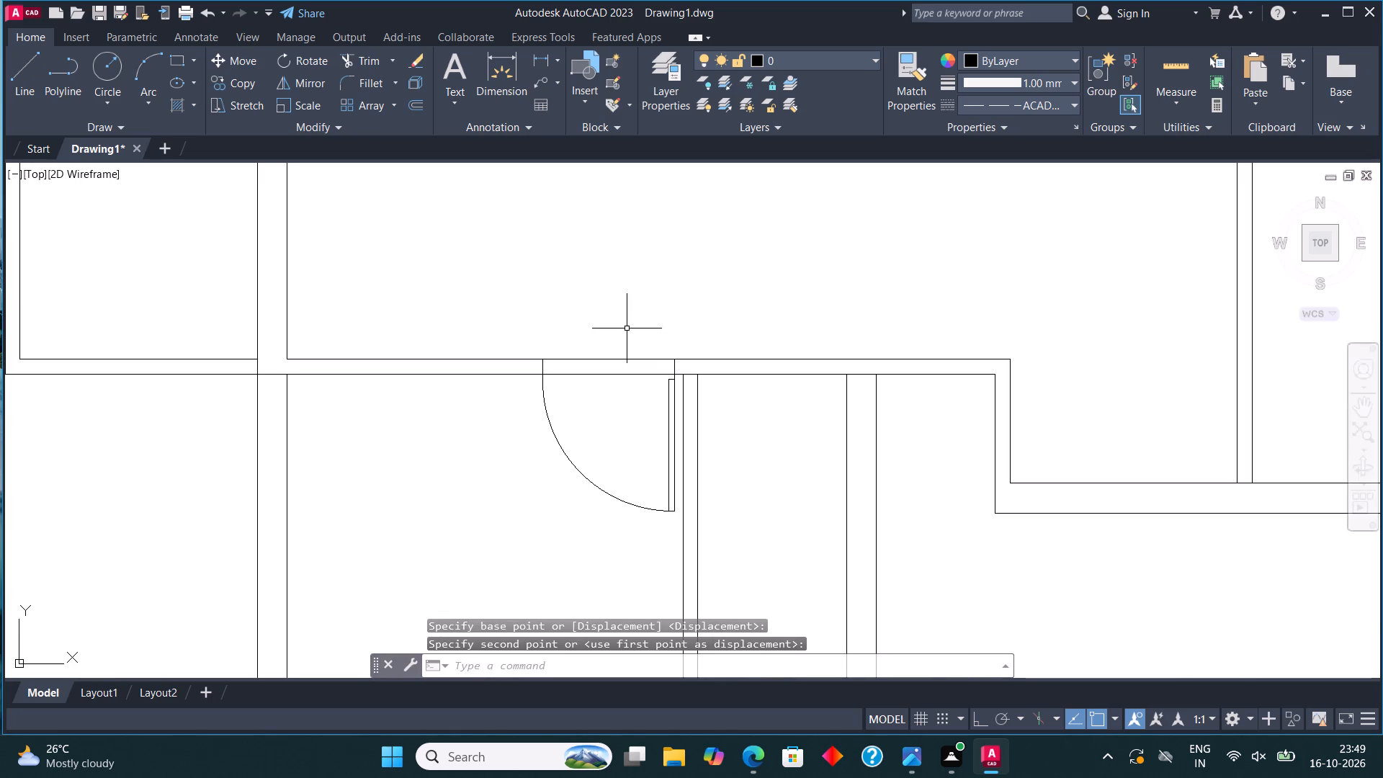
pyautogui.scroll(-6, 627, 329)
pyautogui.scroll(1, 1015, 213)
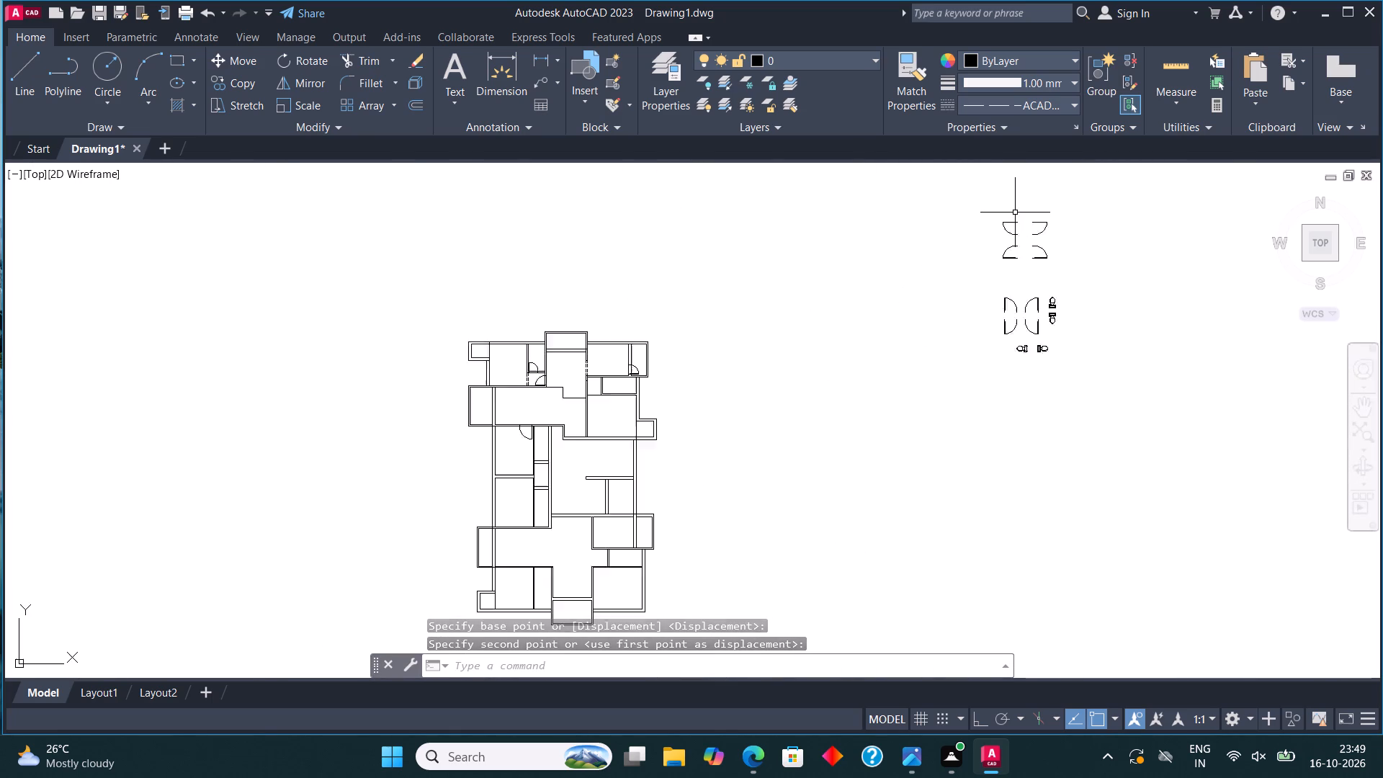
pyautogui.scroll(4, 1015, 213)
pyautogui.click(1127, 277)
pyautogui.click(1093, 301)
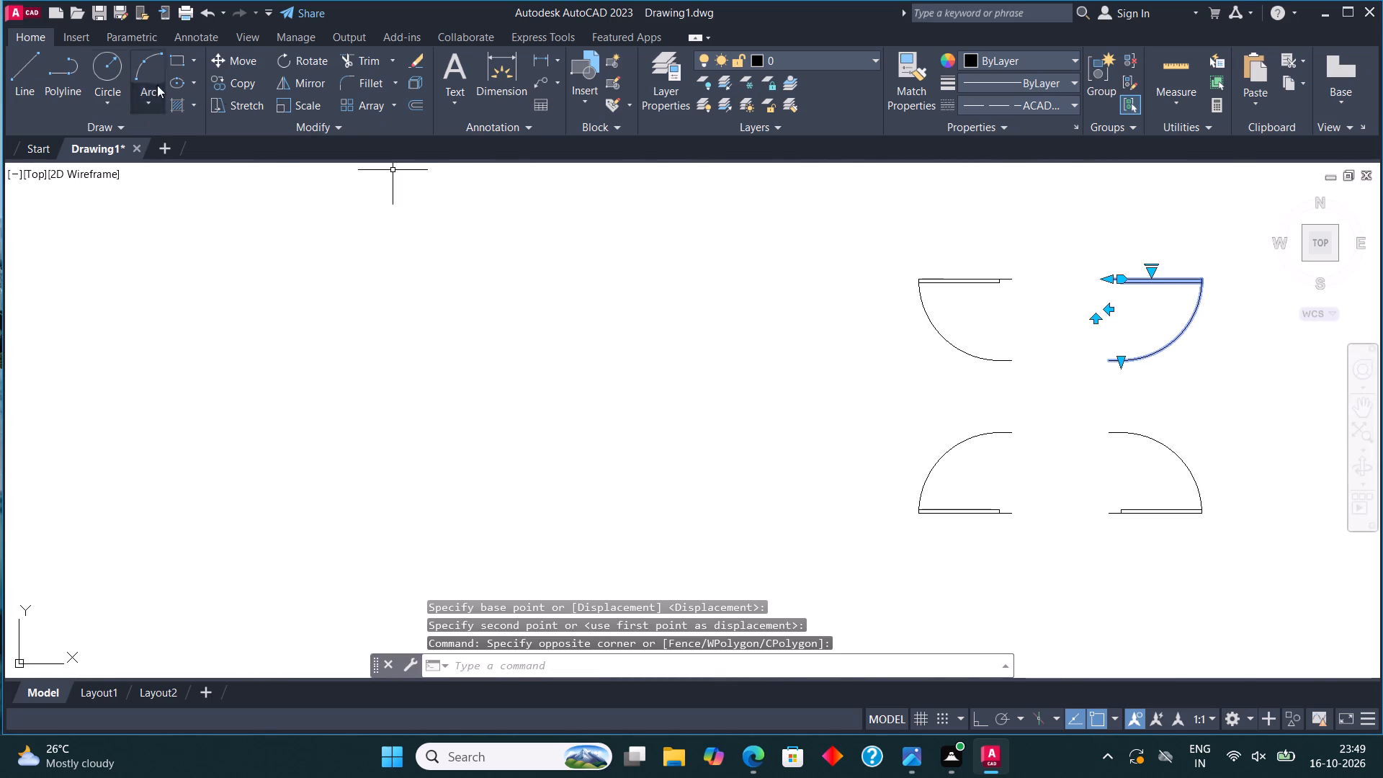
pyautogui.click(244, 84)
pyautogui.click(1107, 280)
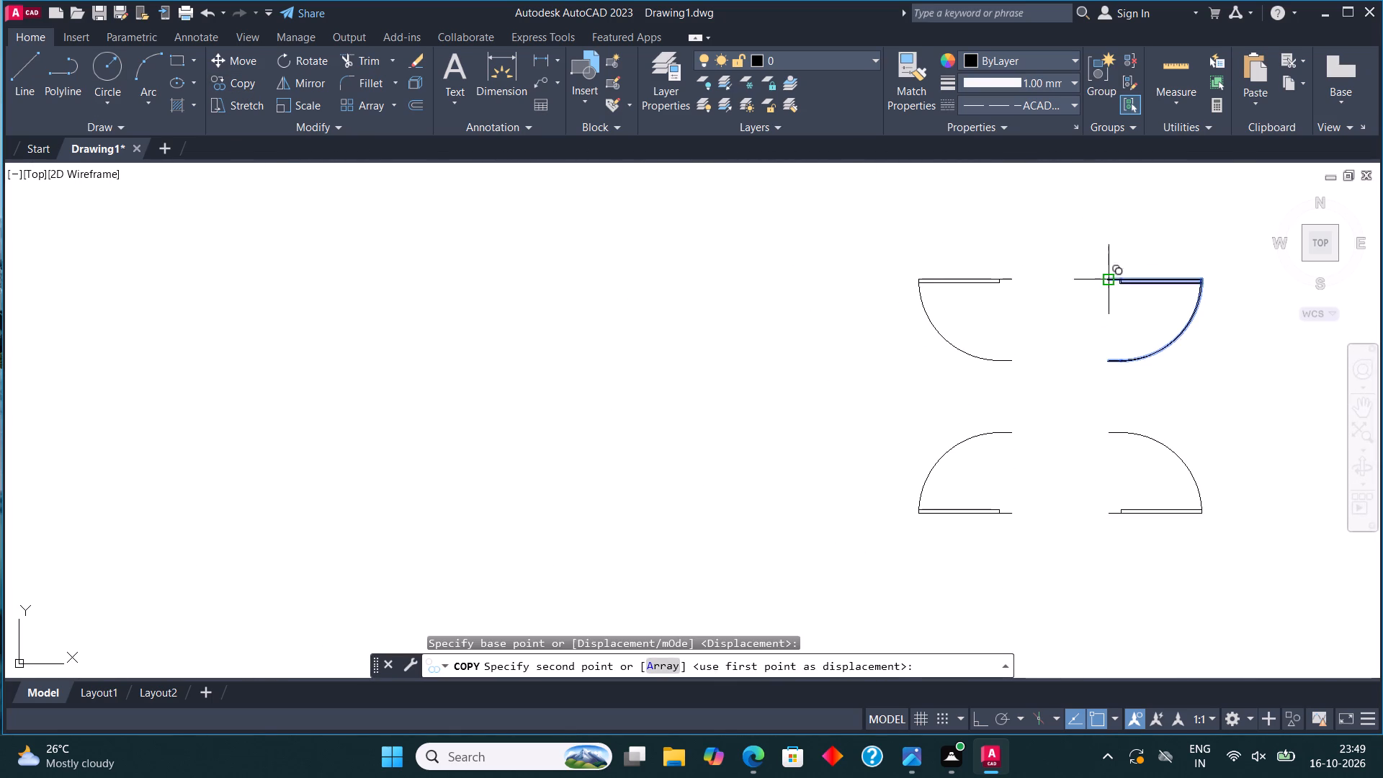
pyautogui.scroll(-5, 1118, 242)
pyautogui.scroll(4, 828, 416)
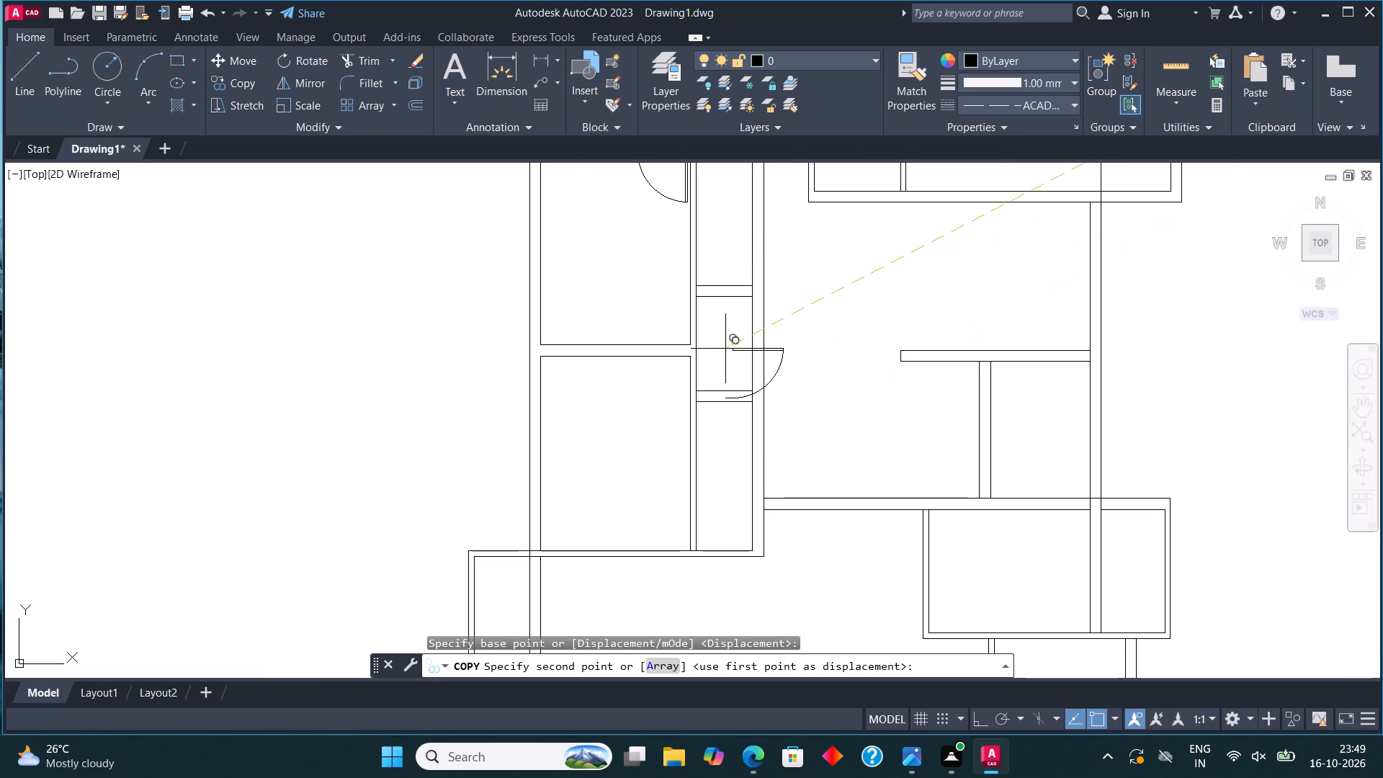
pyautogui.moveTo(736, 365); pyautogui.dragTo(758, 496, button='middle')
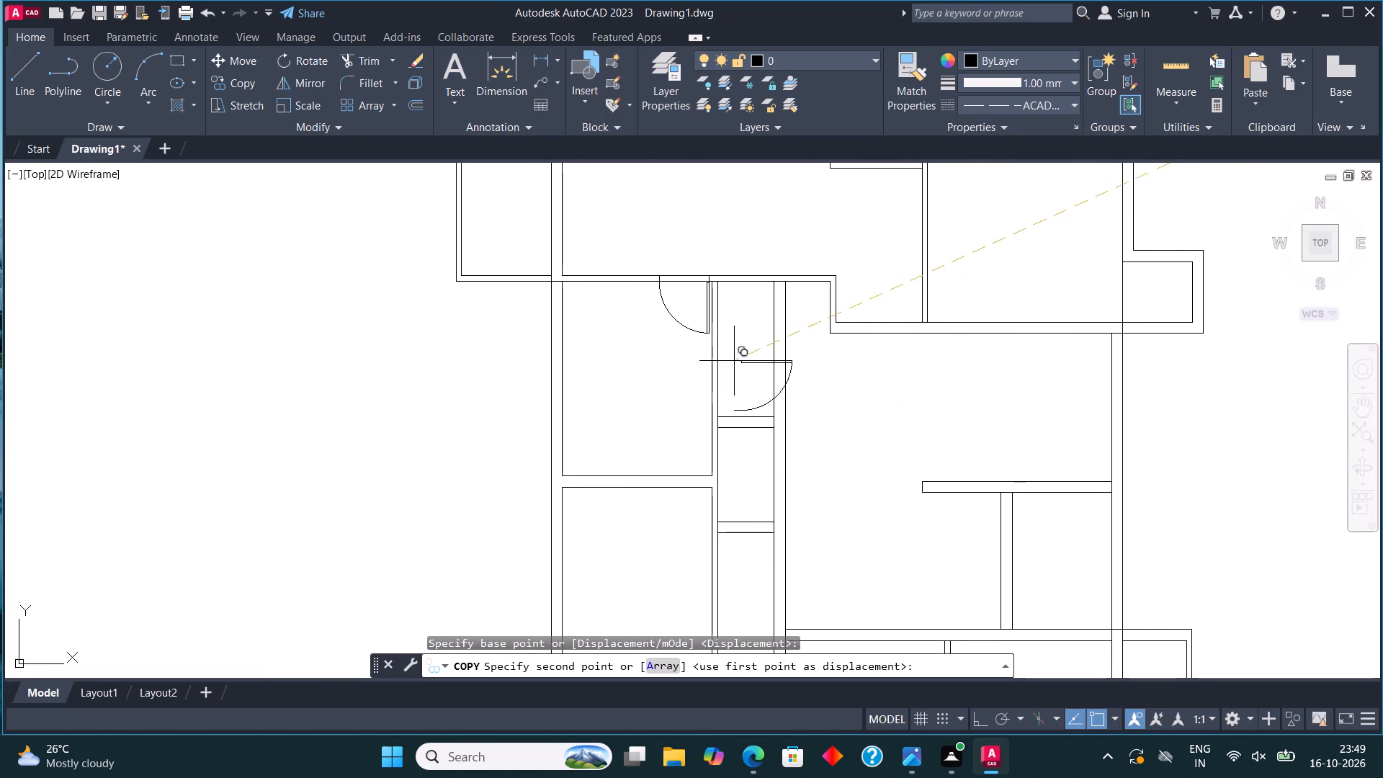
pyautogui.moveTo(746, 401); pyautogui.dragTo(764, 454, button='middle')
pyautogui.click(731, 391)
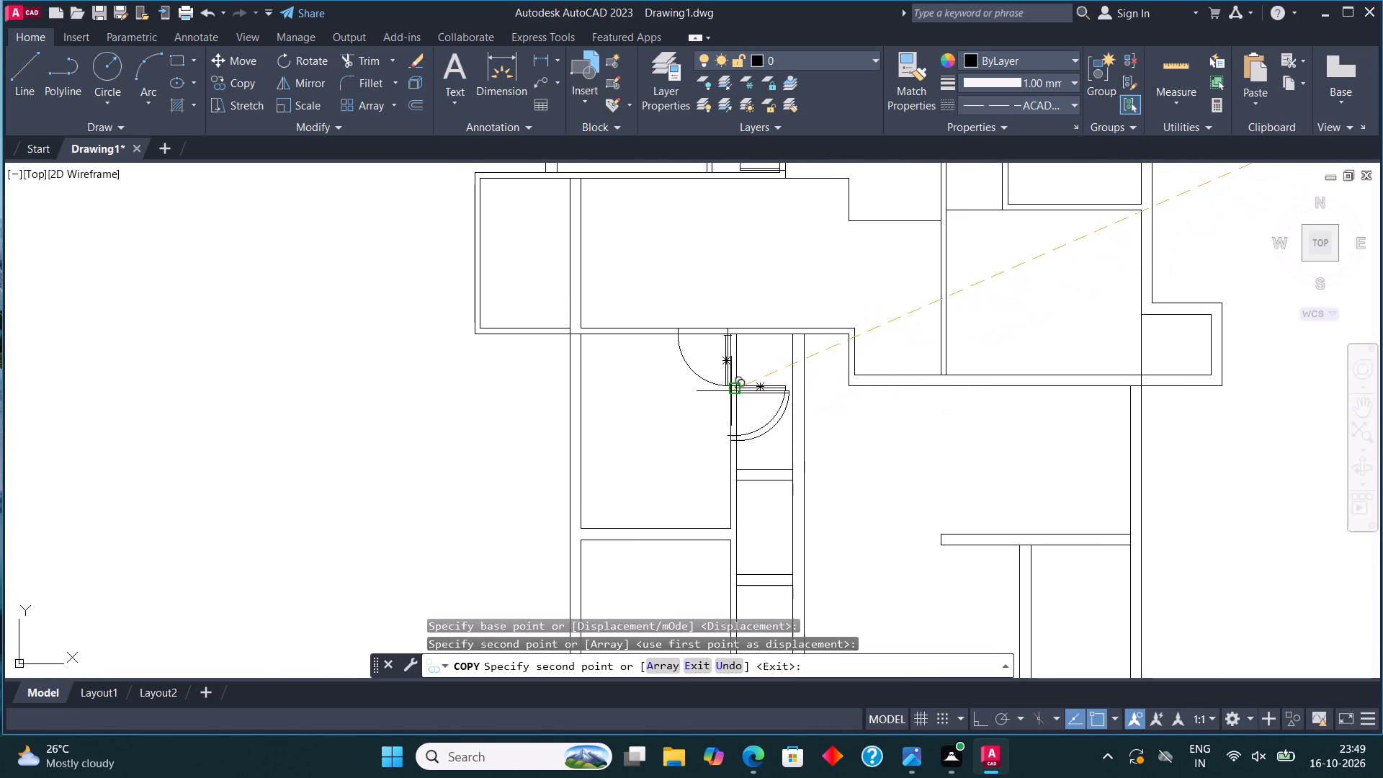
pyautogui.press('Escape')
# Scale the narrow compartment's door down freehand from a base point near its hinge.
pyautogui.scroll(1, 769, 401)
pyautogui.click(758, 450)
pyautogui.click(750, 422)
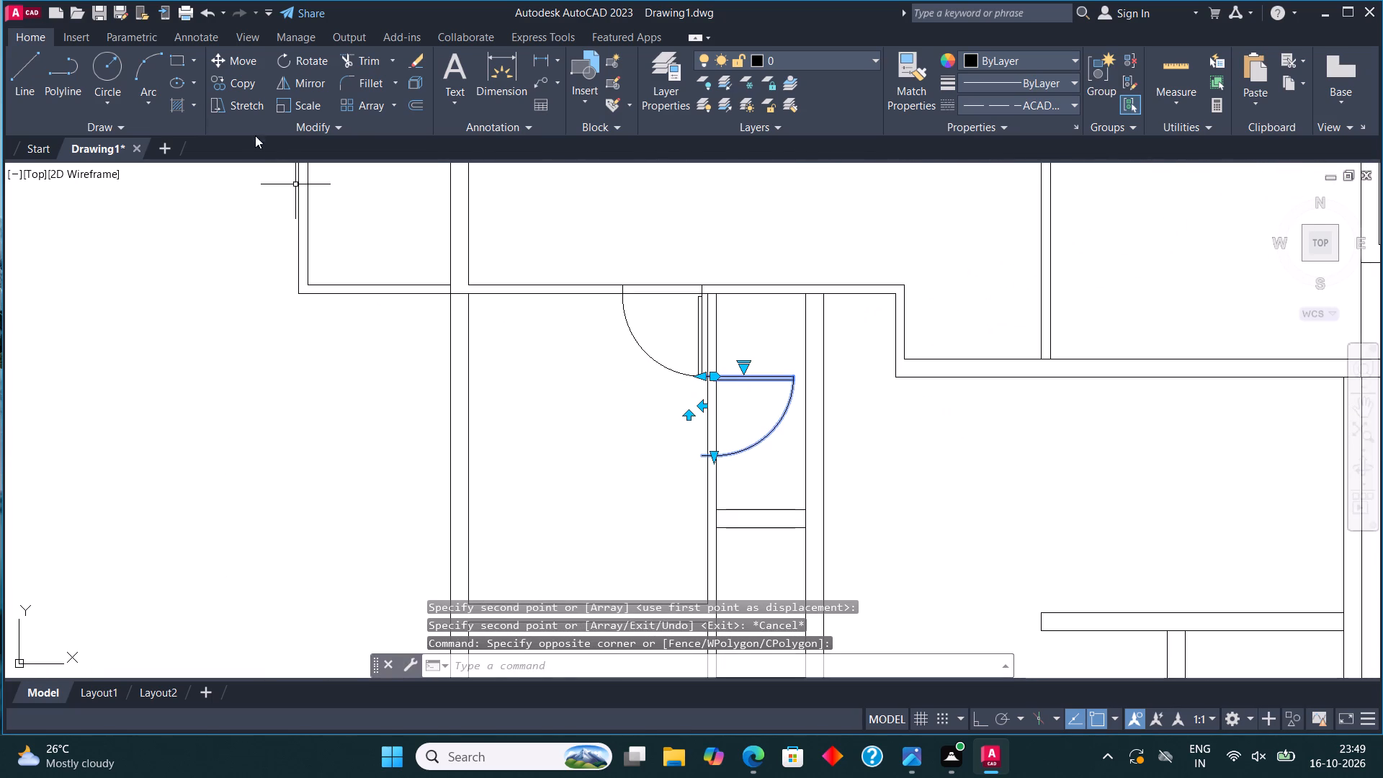
pyautogui.click(282, 101)
pyautogui.click(301, 106)
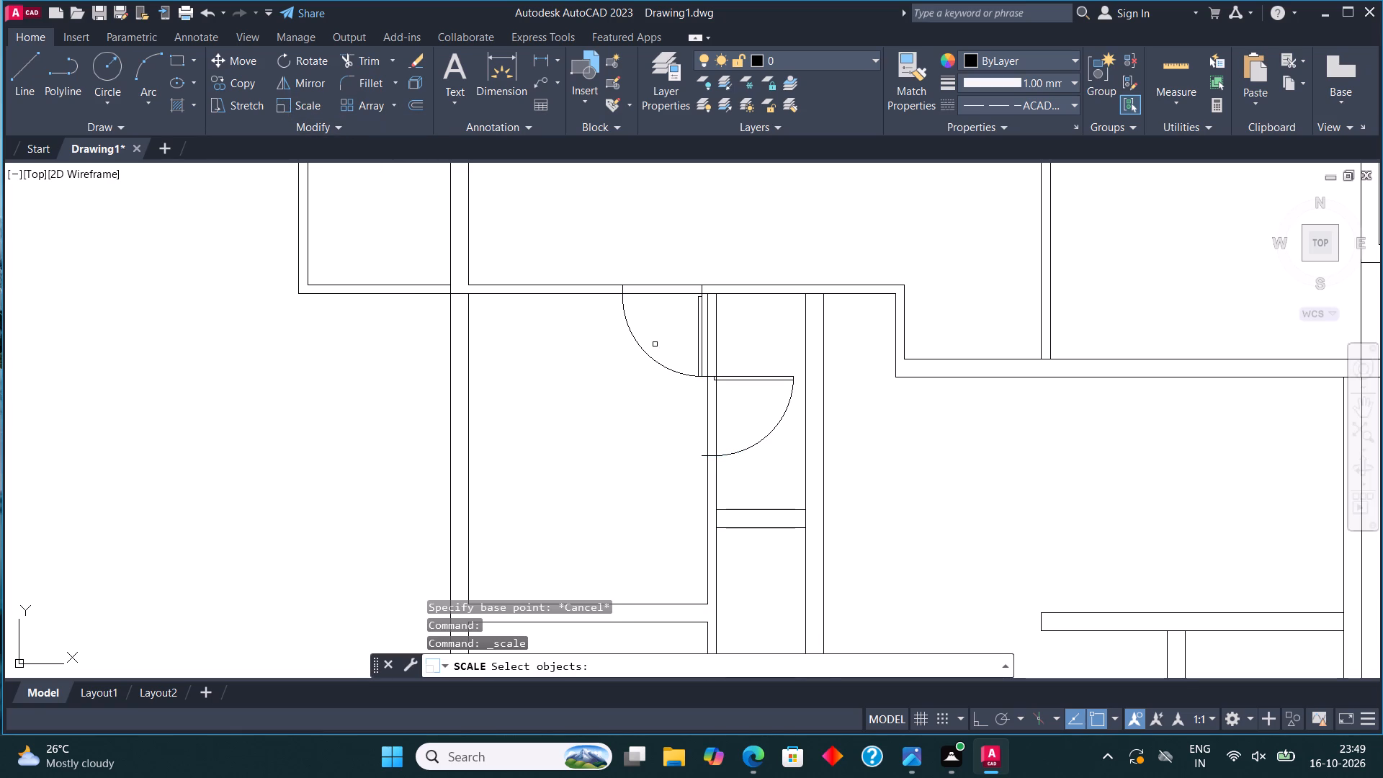
pyautogui.press('Escape')
pyautogui.click(730, 375)
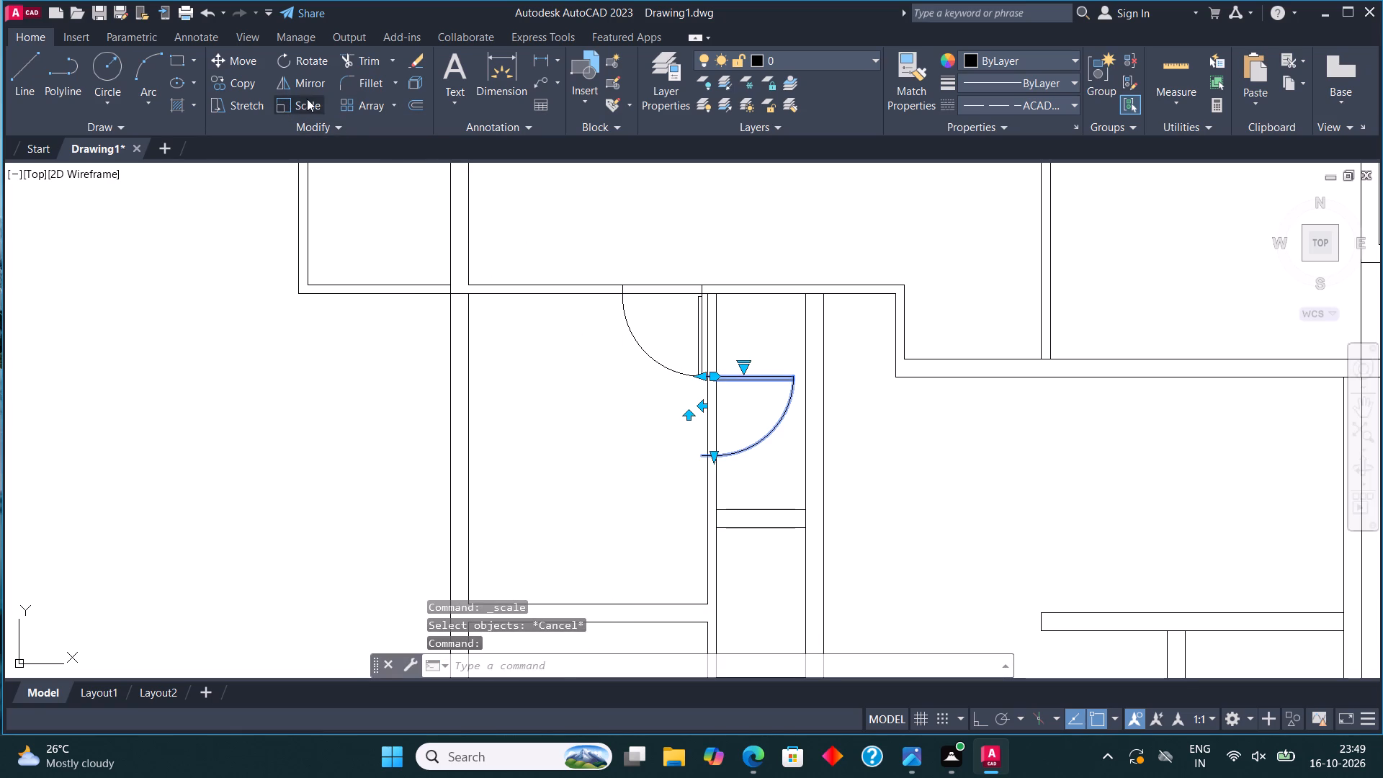
pyautogui.click(307, 99)
pyautogui.click(722, 390)
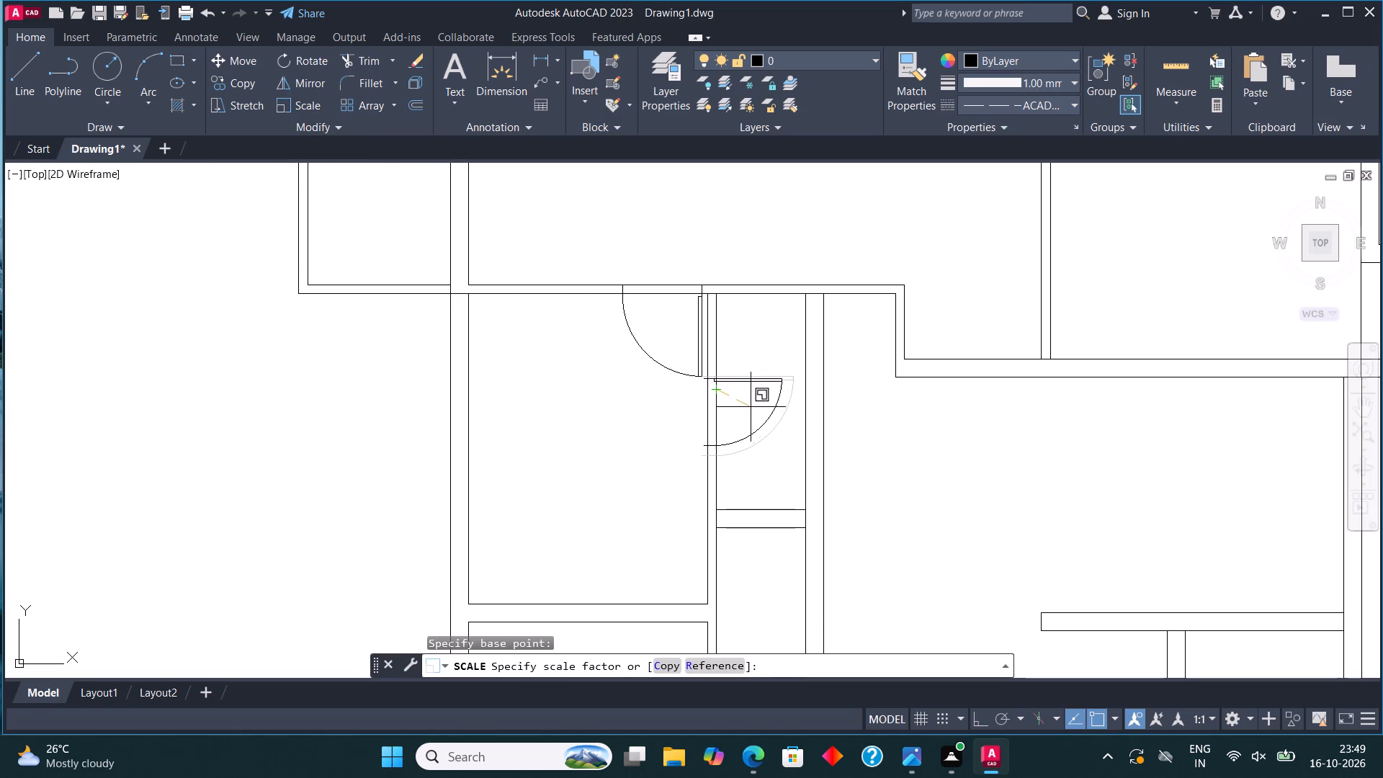
pyautogui.click(744, 403)
# Move the scaled door up the partition so its leaf line starts on the partition's left face.
pyautogui.click(737, 379)
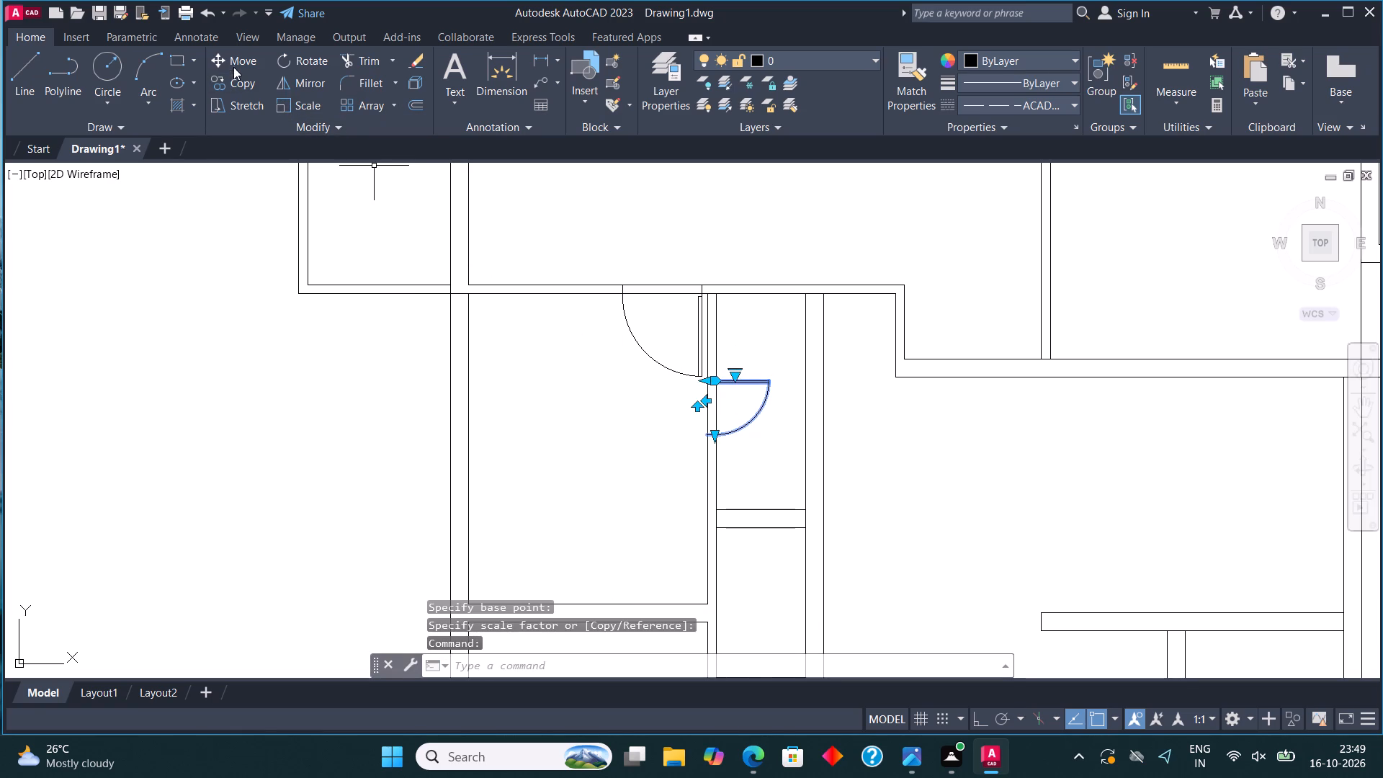
pyautogui.click(235, 57)
pyautogui.scroll(4, 694, 381)
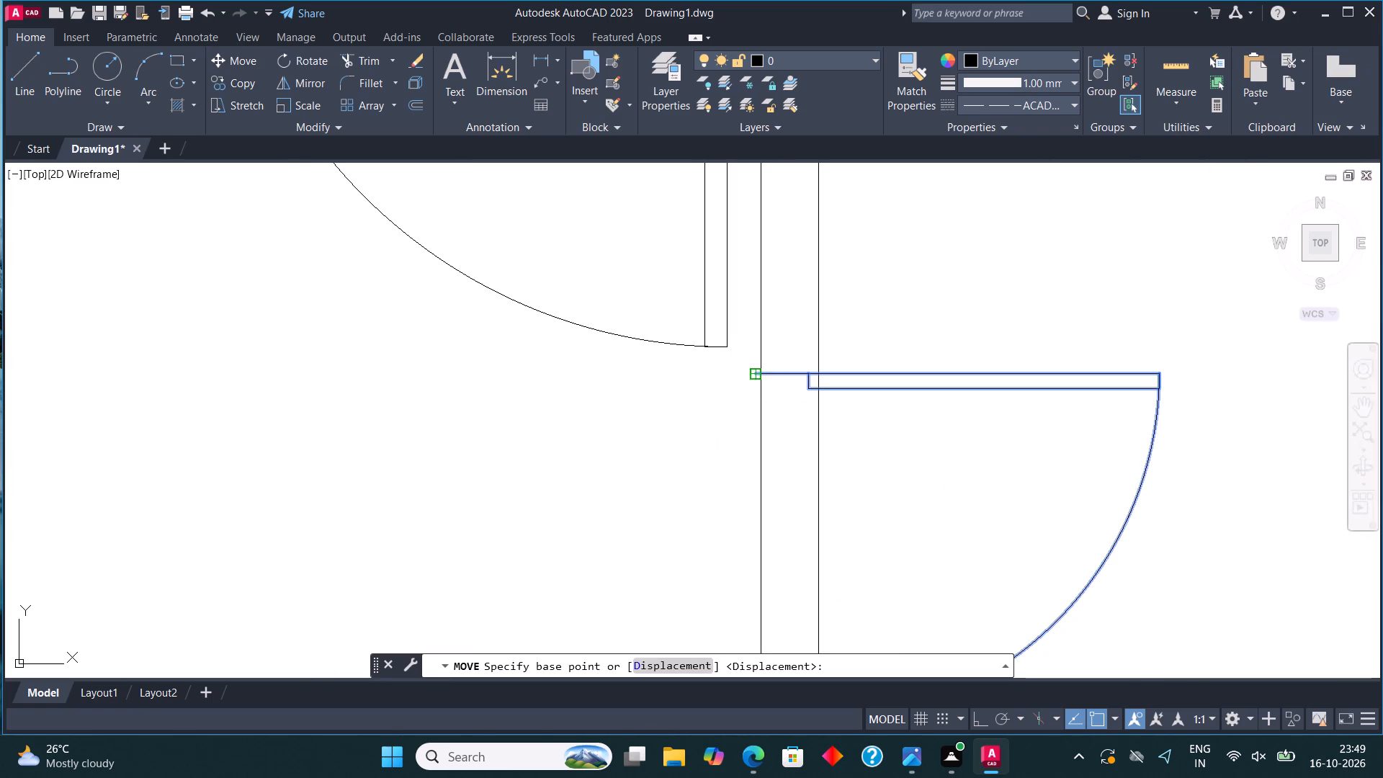
pyautogui.click(751, 374)
pyautogui.click(759, 312)
# Copy the prepared door with its vertical leaf on the right, swinging upward, into the lower-left room's bottom wall near the narrow strip.
pyautogui.scroll(-4, 635, 322)
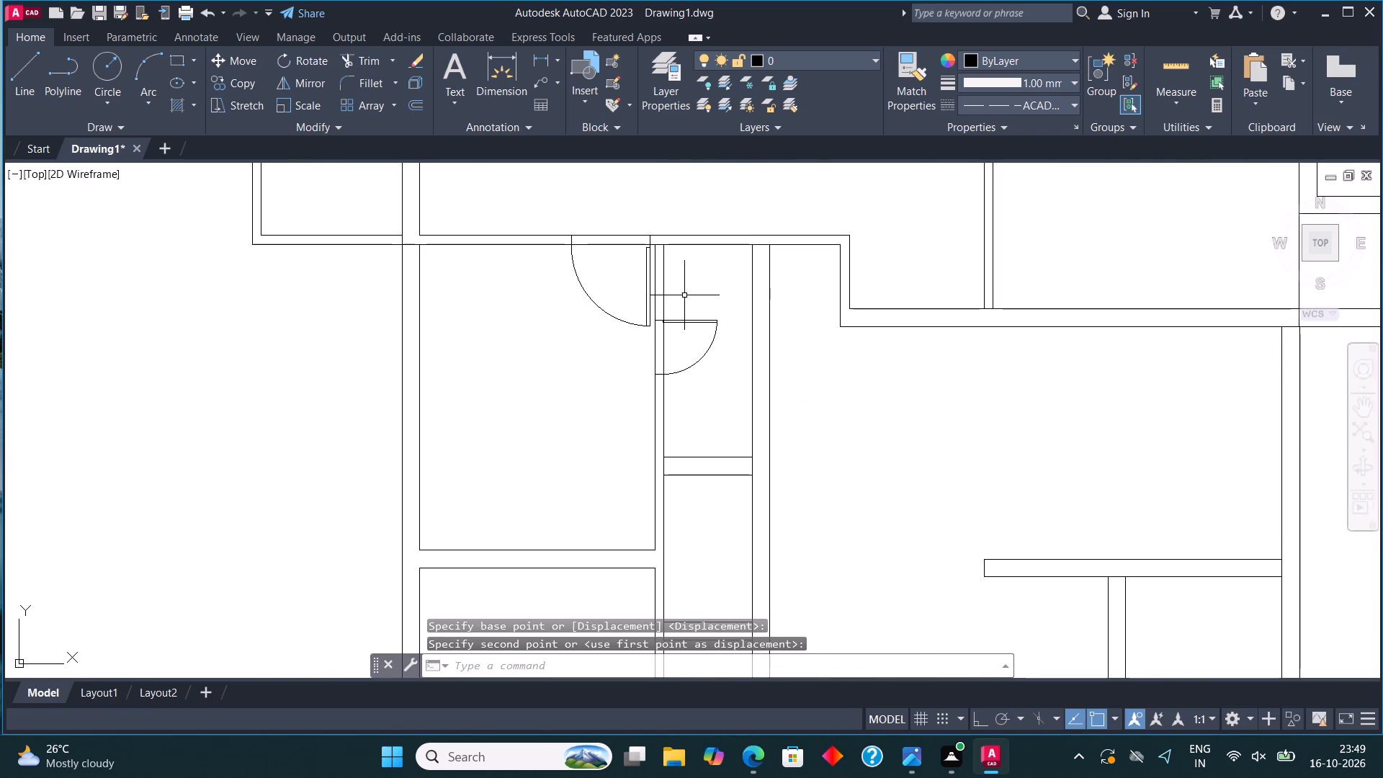
pyautogui.scroll(-2, 685, 293)
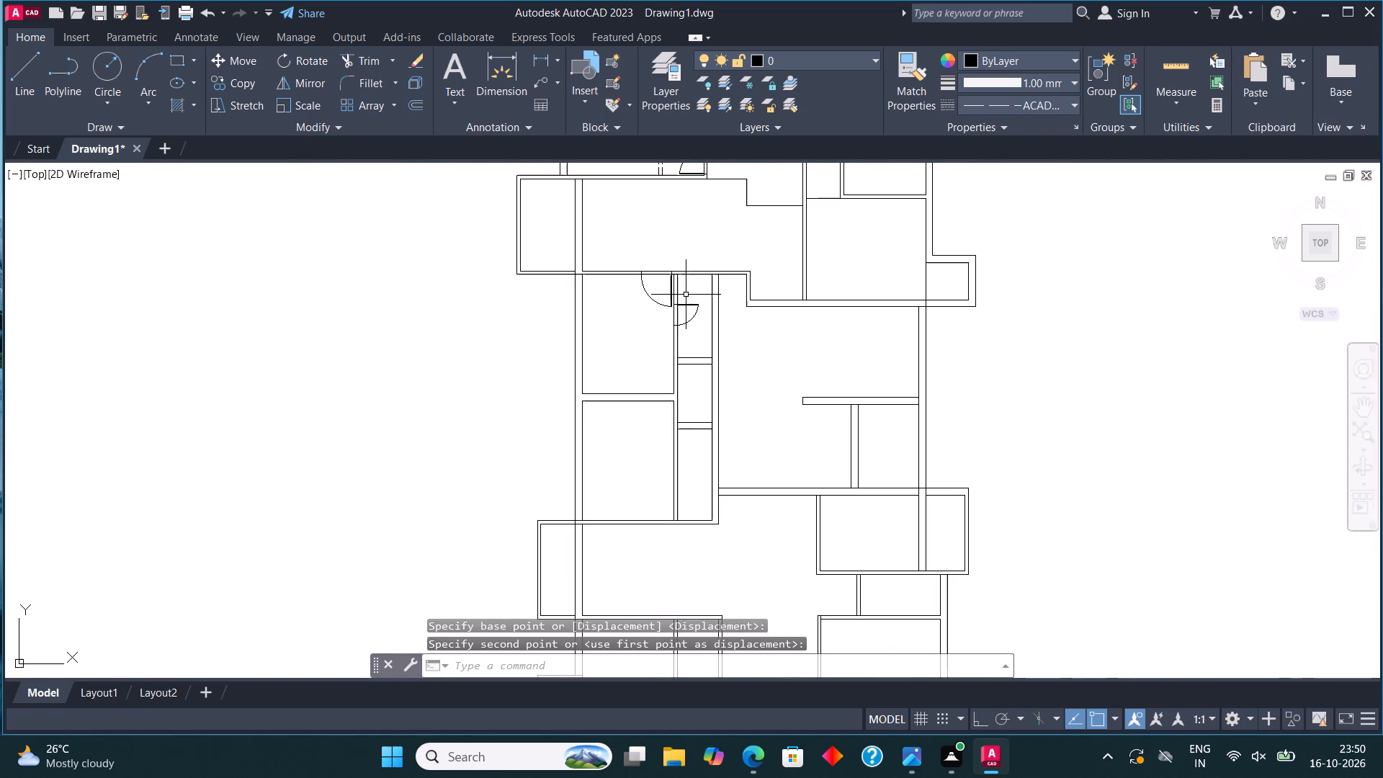
pyautogui.moveTo(655, 419); pyautogui.dragTo(658, 389, button='middle')
pyautogui.scroll(-2, 647, 404)
pyautogui.scroll(4, 1143, 238)
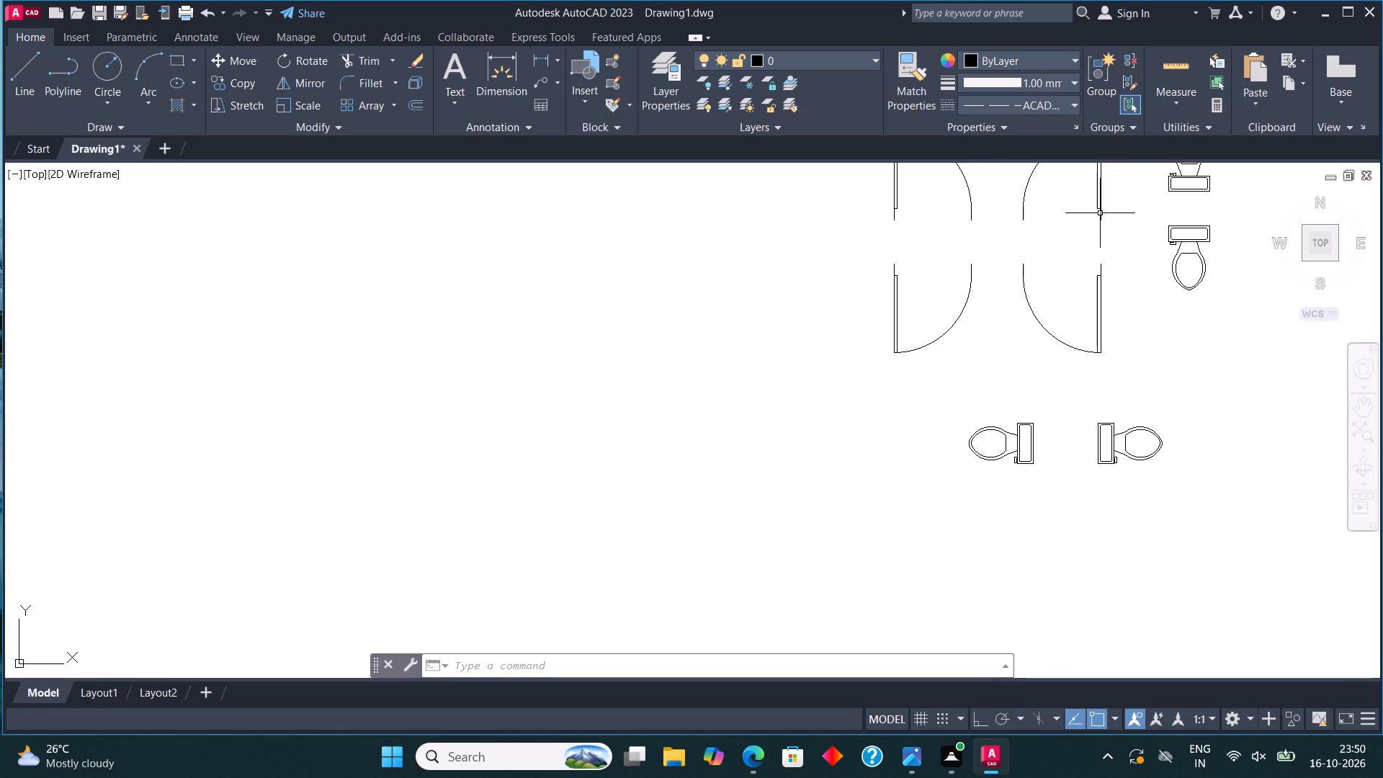
pyautogui.click(1096, 206)
pyautogui.moveTo(1056, 243); pyautogui.dragTo(973, 329, button='middle')
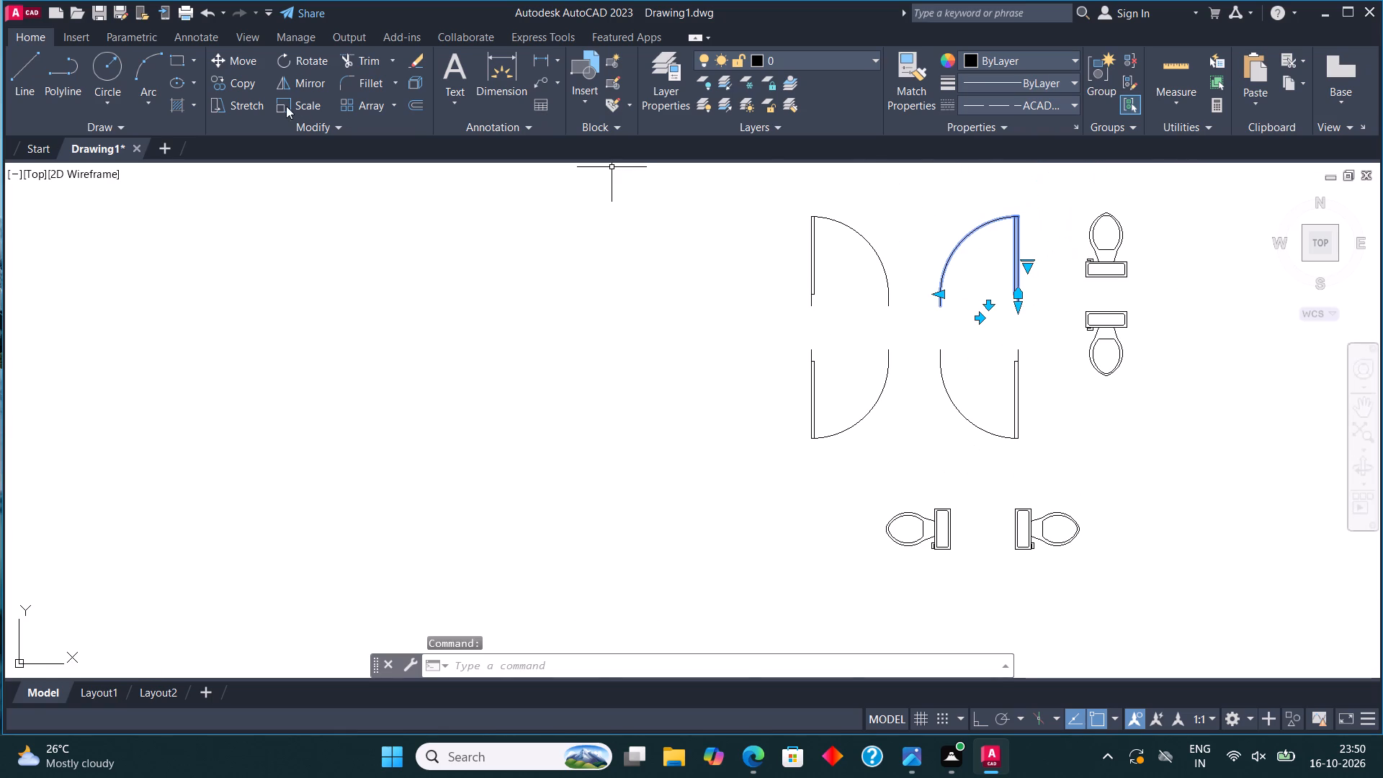
pyautogui.click(233, 87)
pyautogui.click(1019, 310)
pyautogui.scroll(-4, 1134, 292)
pyautogui.scroll(4, 635, 493)
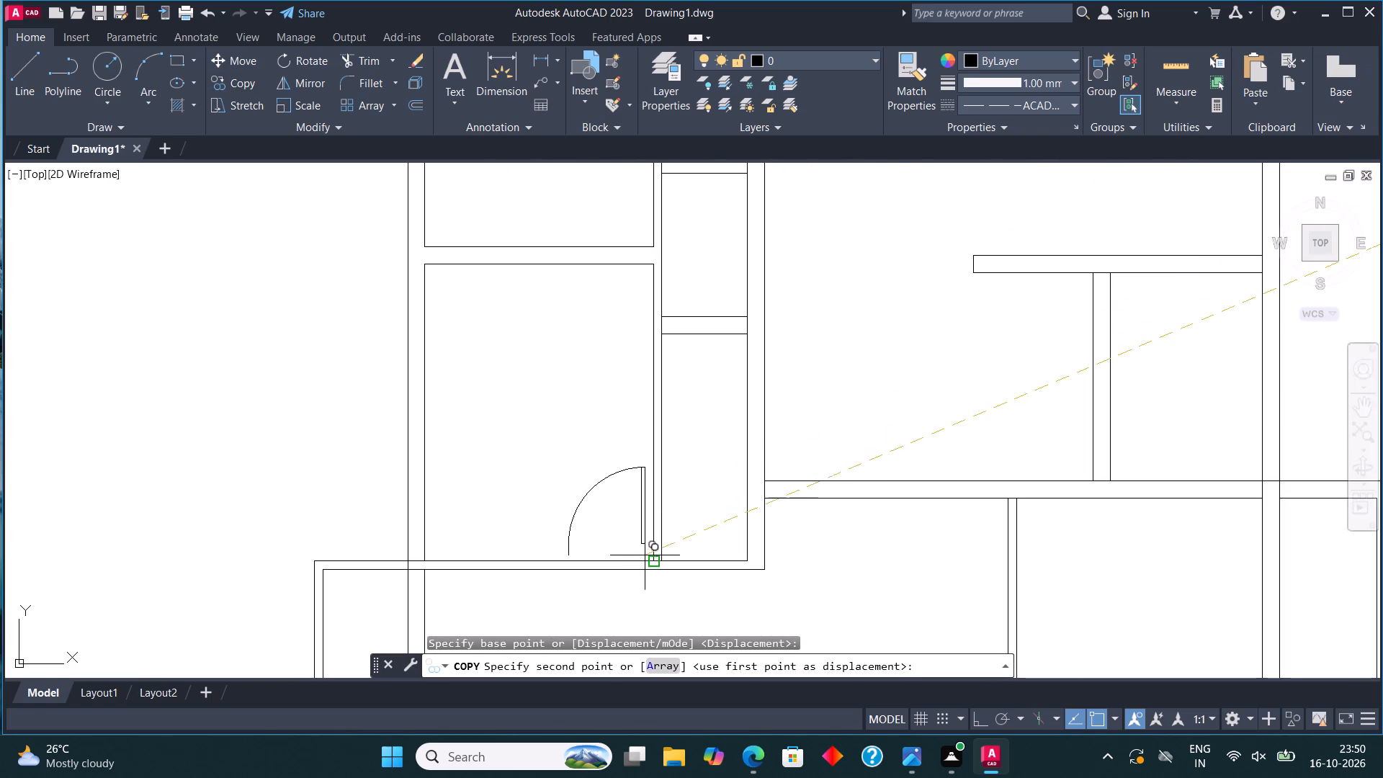
pyautogui.click(639, 568)
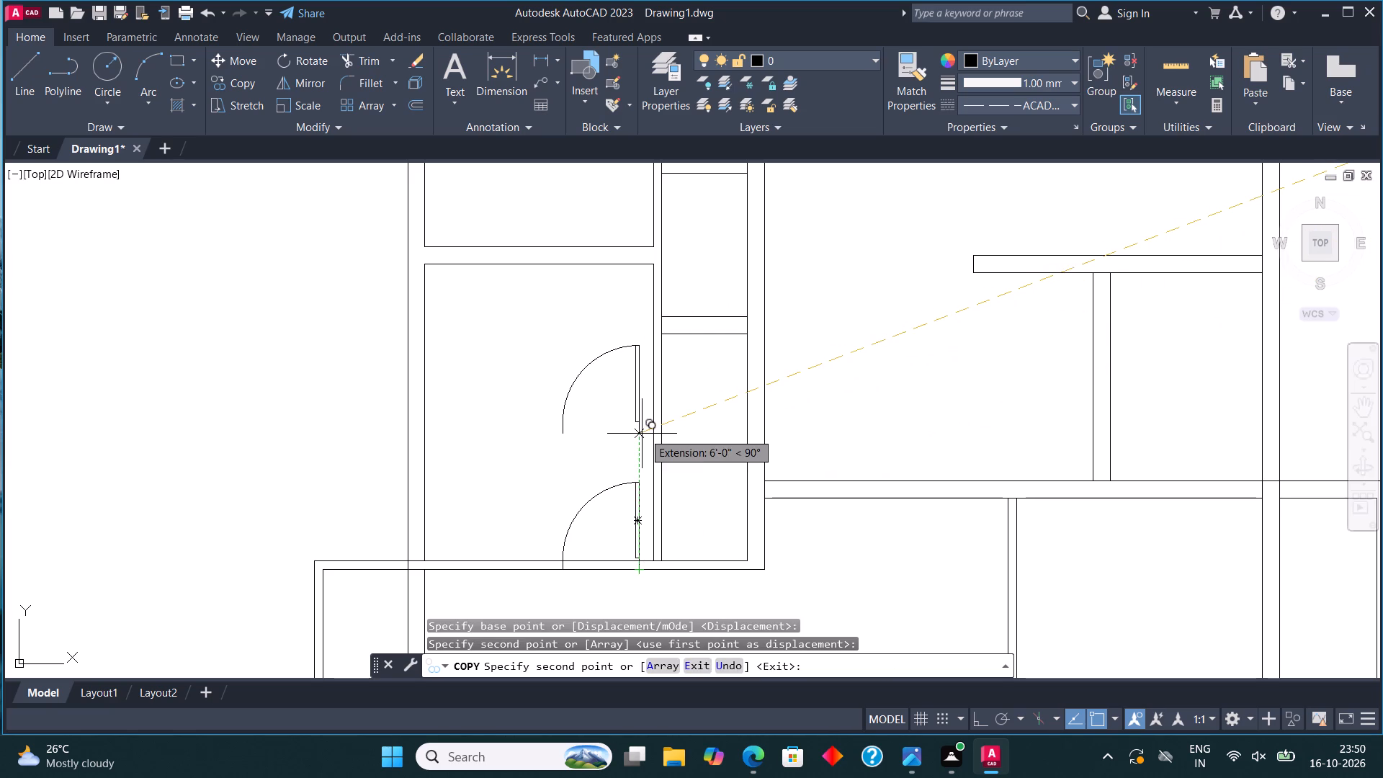
pyautogui.press('Escape')
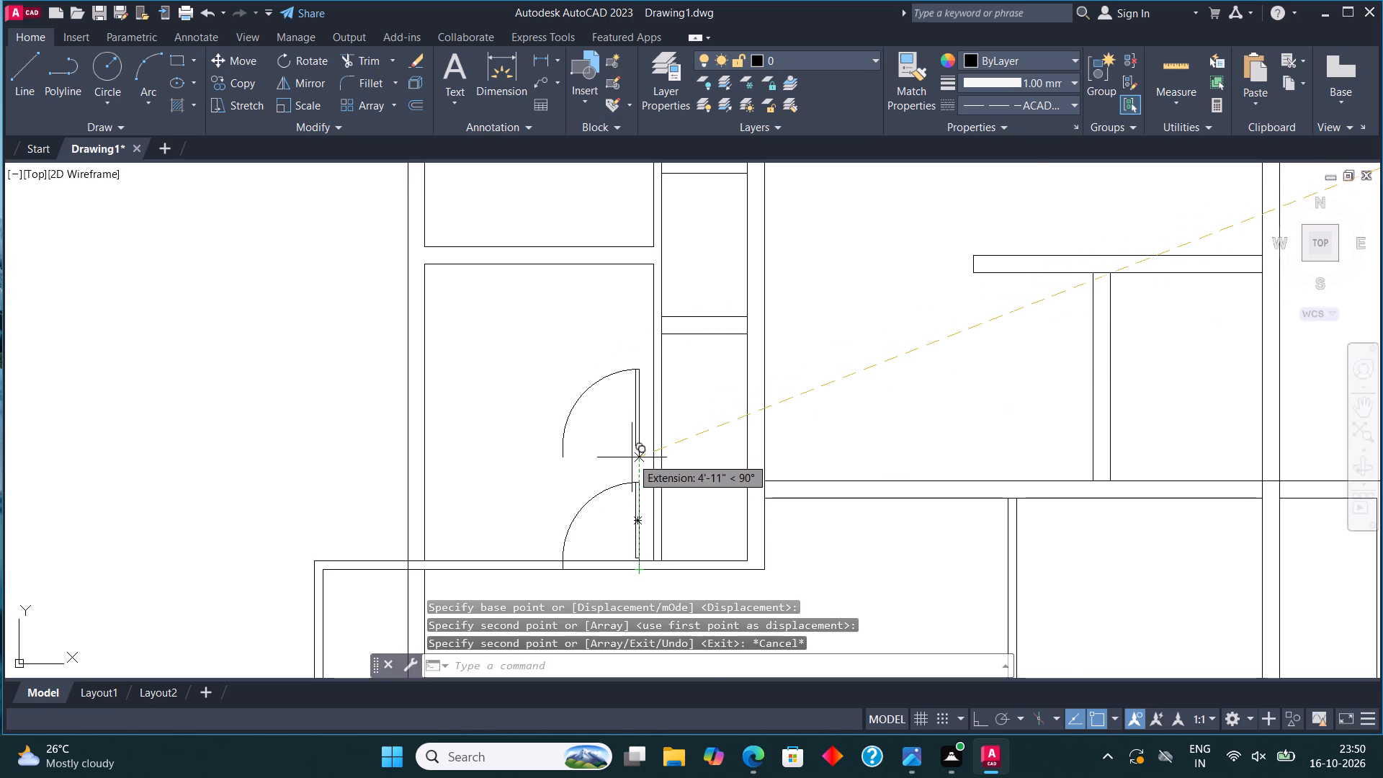
# Copy the prepared door with its vertical leaf on the left, swinging downward, into the top wall of the narrow room below the hall.
pyautogui.scroll(-4, 631, 460)
pyautogui.moveTo(662, 533); pyautogui.dragTo(662, 452, button='middle')
pyautogui.scroll(3, 607, 543)
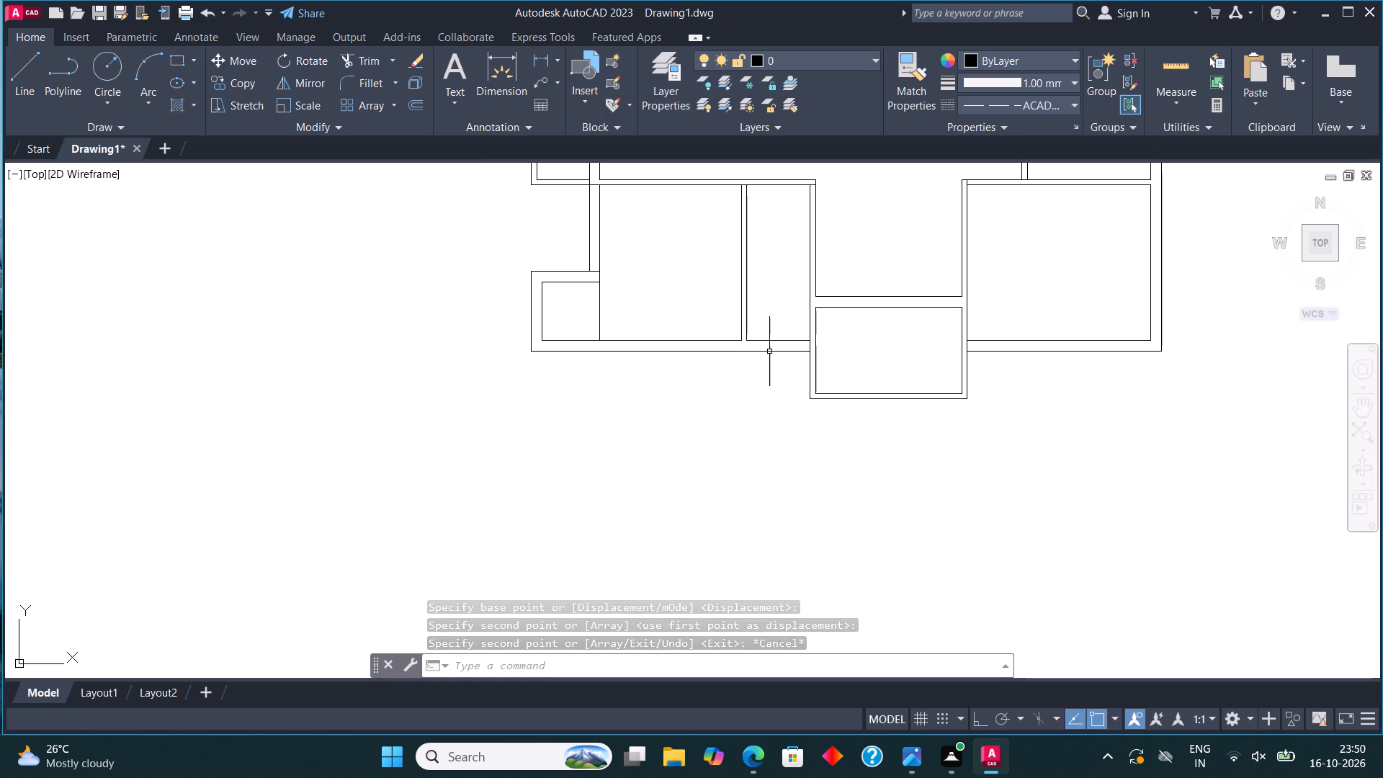
pyautogui.moveTo(769, 352); pyautogui.dragTo(666, 452, button='middle')
pyautogui.scroll(-3, 668, 462)
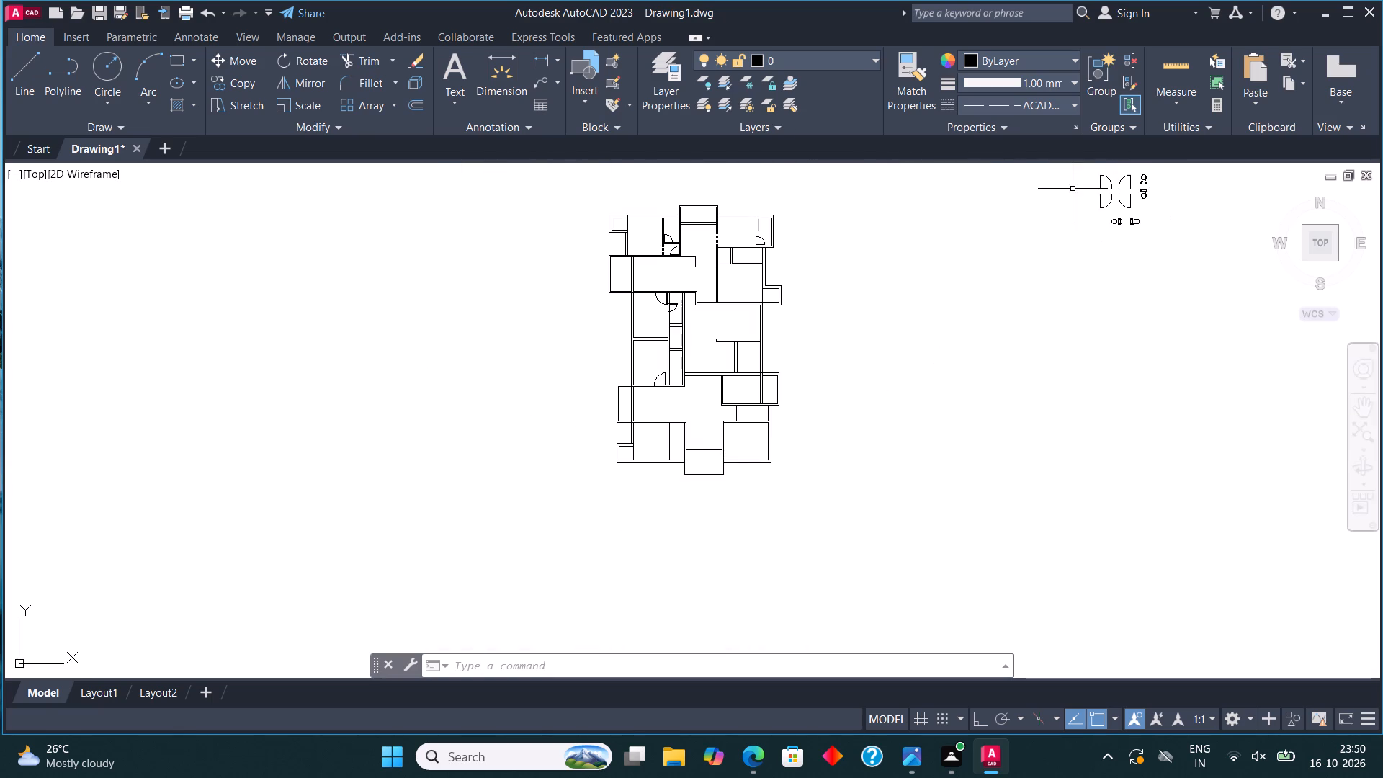
pyautogui.scroll(4, 1116, 190)
pyautogui.click(1004, 272)
pyautogui.click(939, 271)
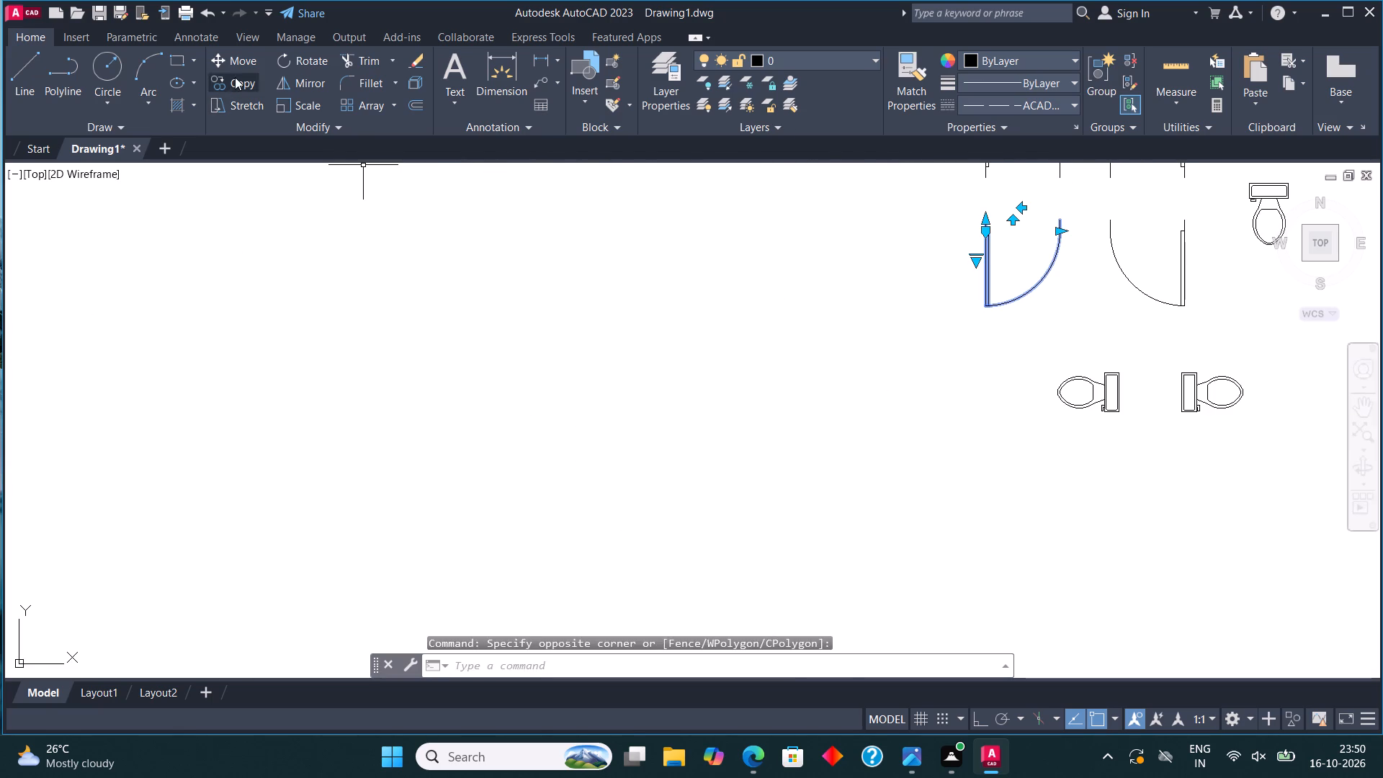
pyautogui.click(235, 77)
pyautogui.click(985, 218)
pyautogui.scroll(-4, 1084, 209)
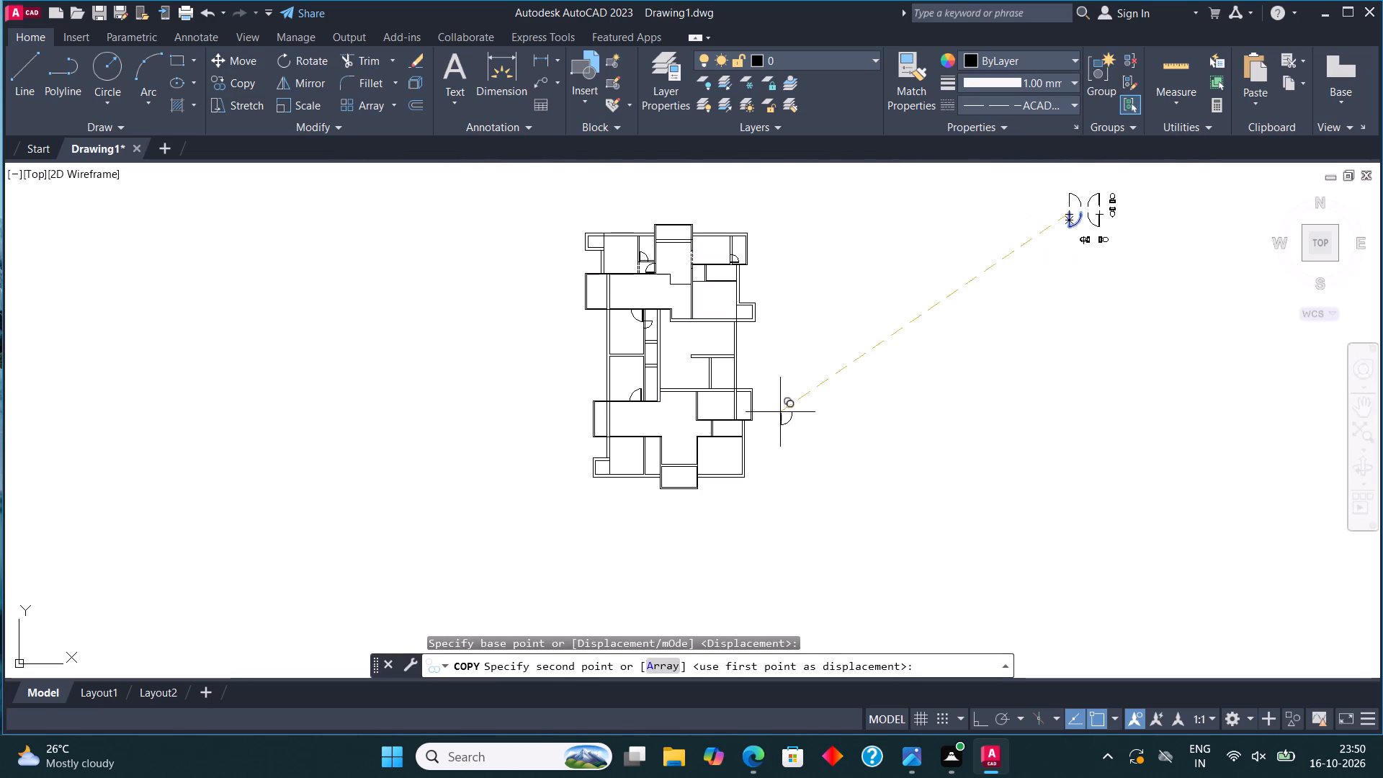
pyautogui.scroll(5, 630, 434)
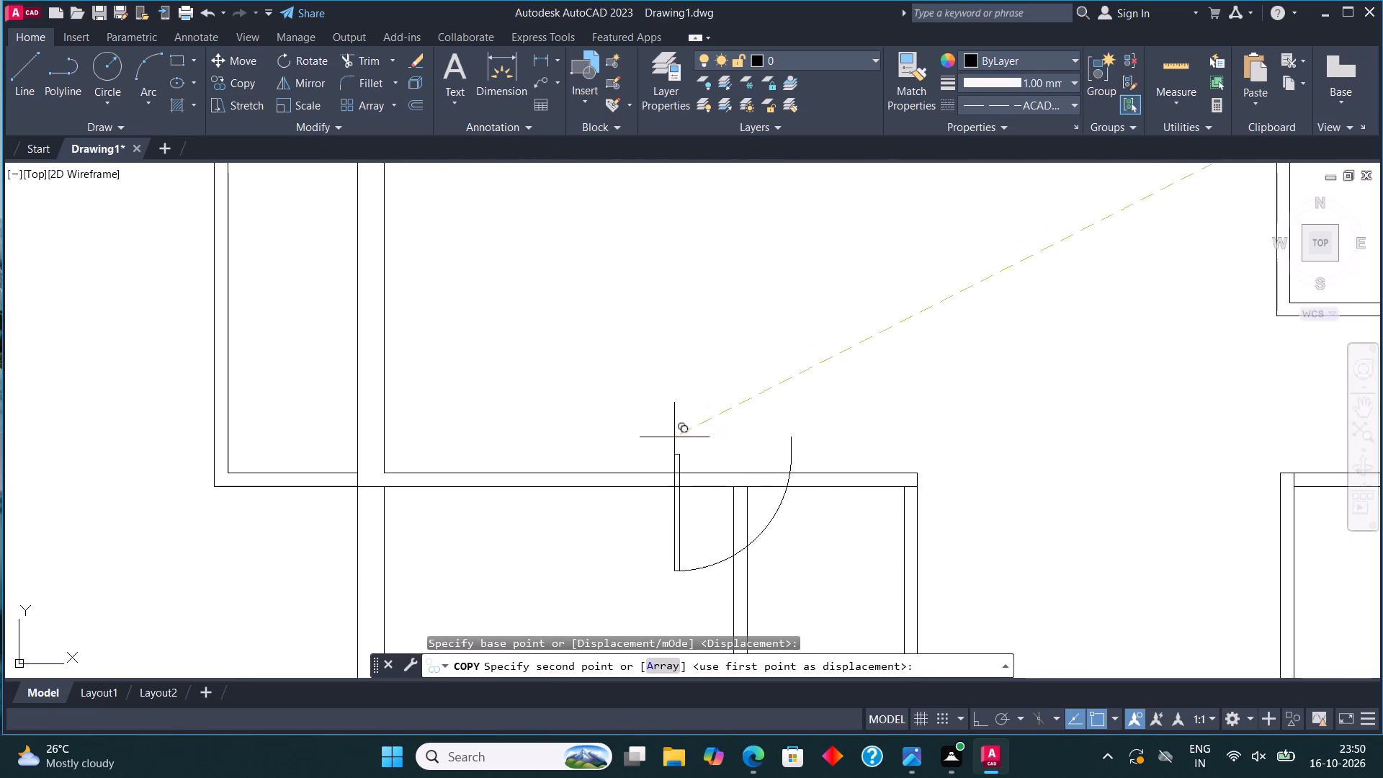
pyautogui.click(755, 470)
pyautogui.press('Escape')
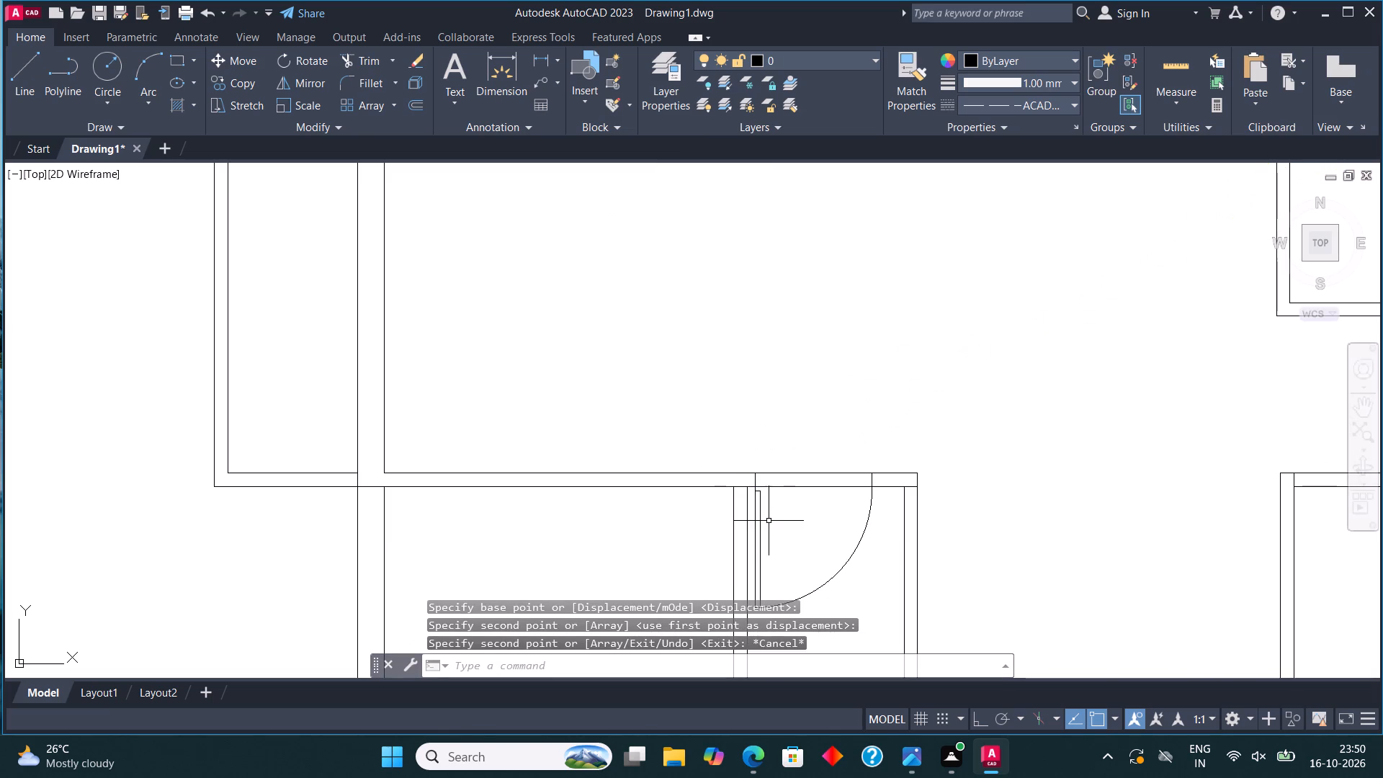
# Scale the copied door down freehand from the upper end of its hinge-side line on the wall's top face.
pyautogui.click(758, 516)
pyautogui.click(303, 90)
pyautogui.click(305, 105)
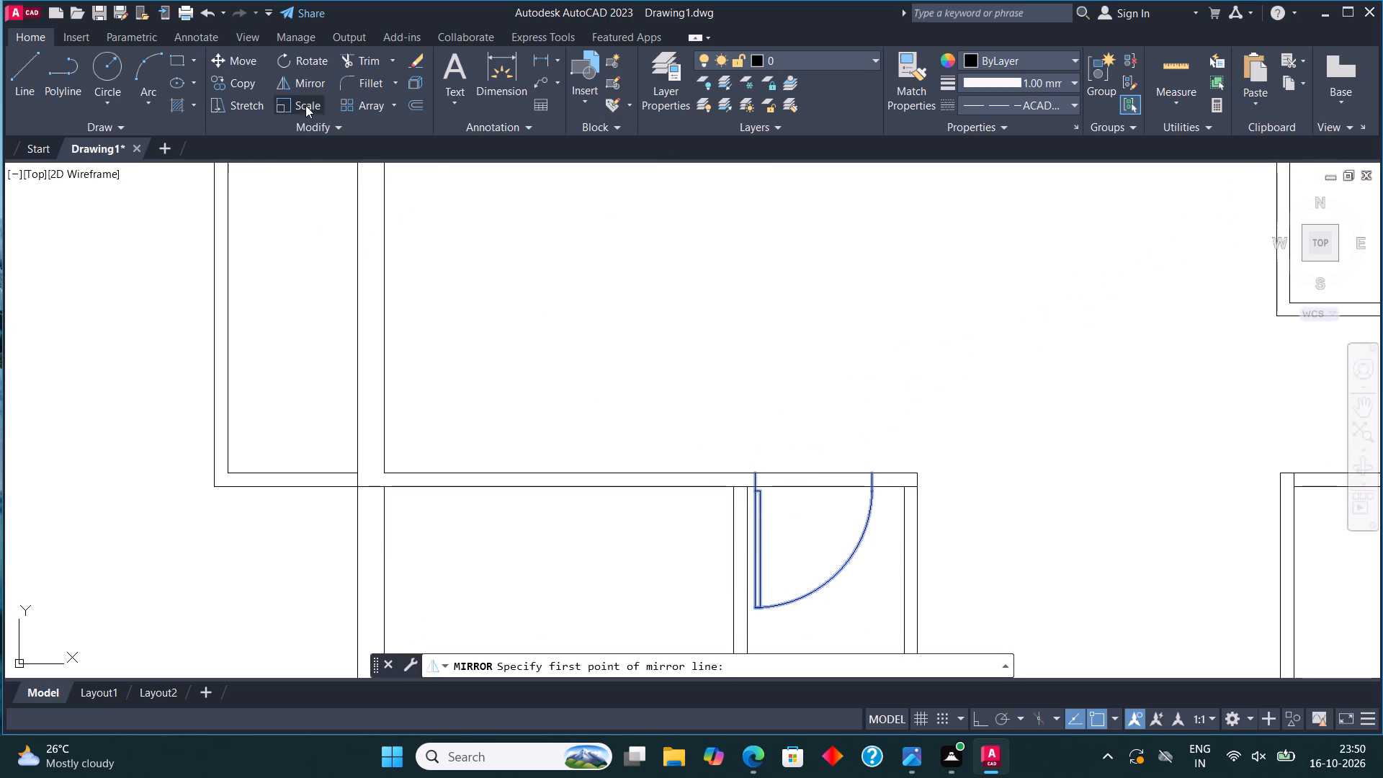
pyautogui.press('Escape')
pyautogui.click(756, 511)
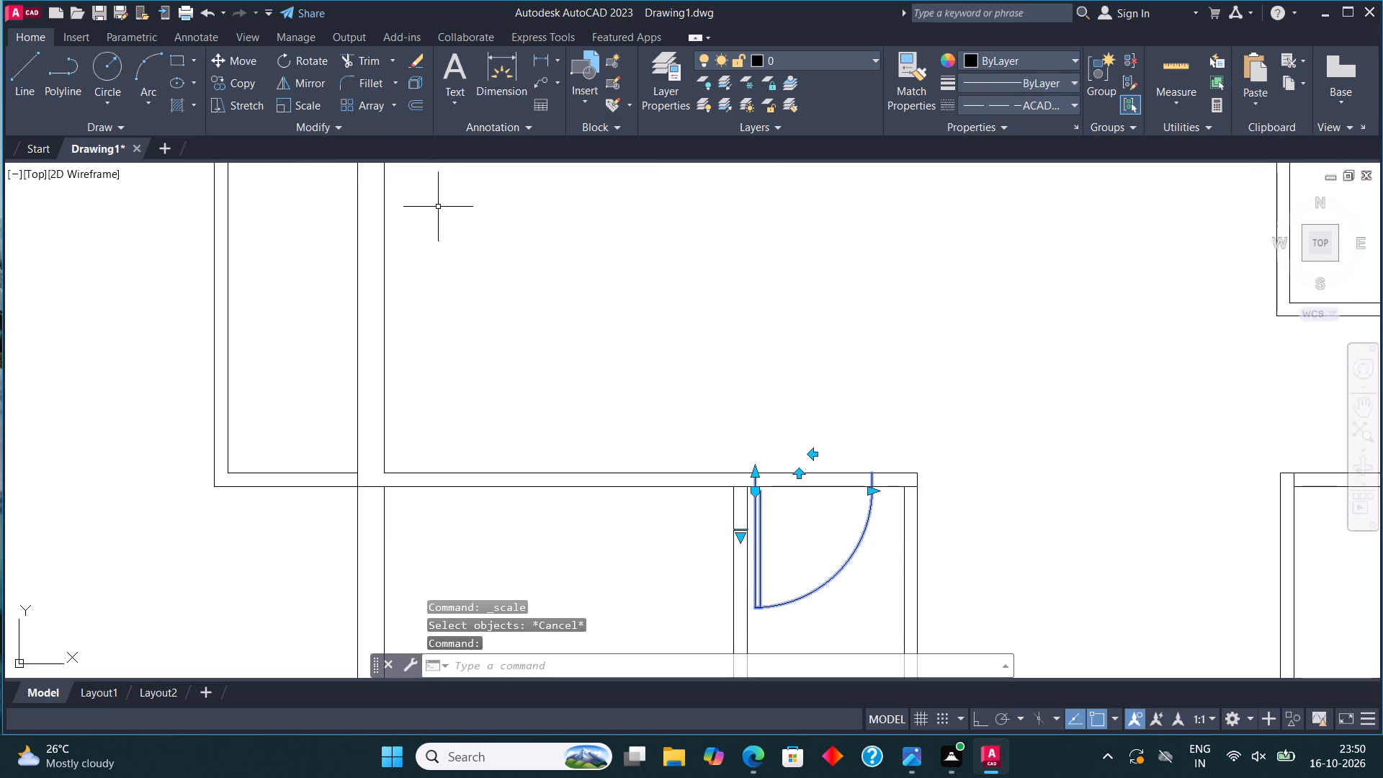
pyautogui.click(305, 103)
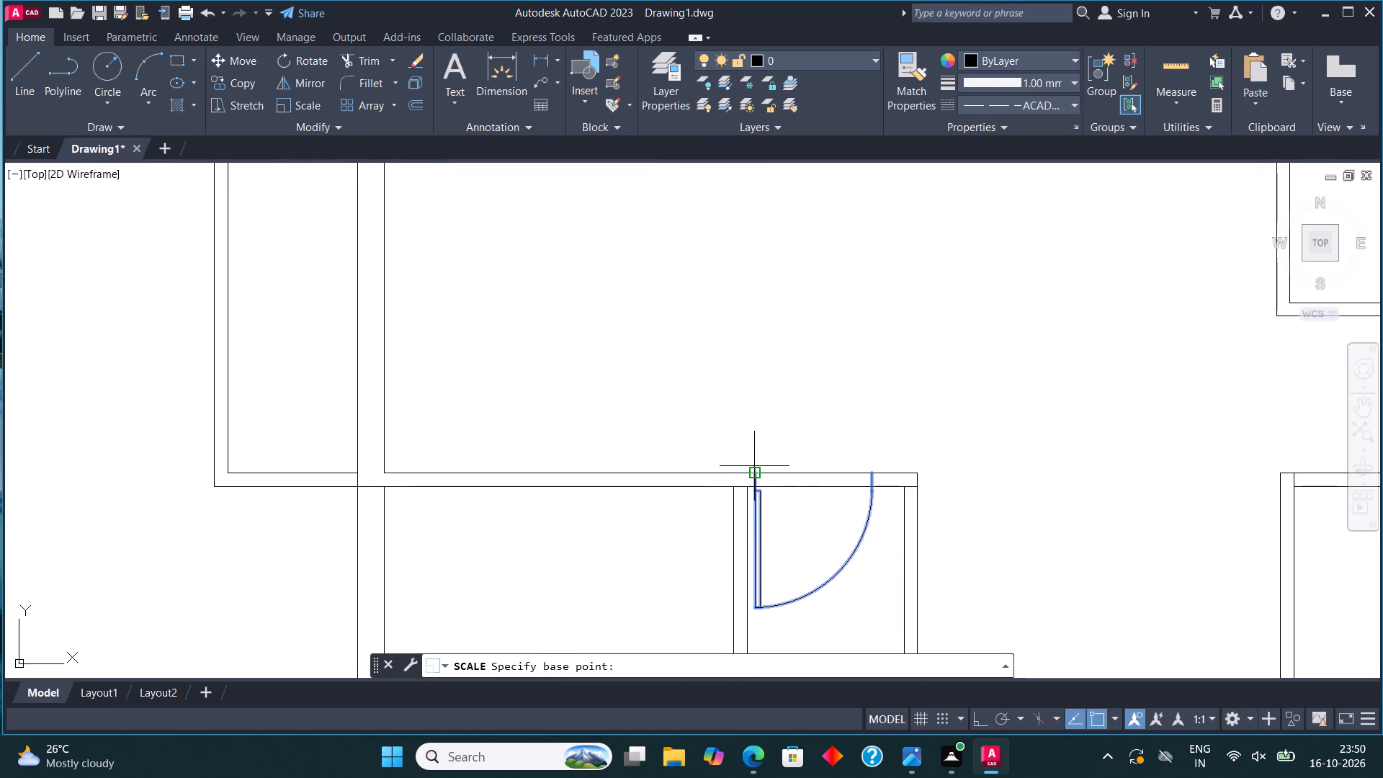
pyautogui.click(754, 470)
pyautogui.click(795, 504)
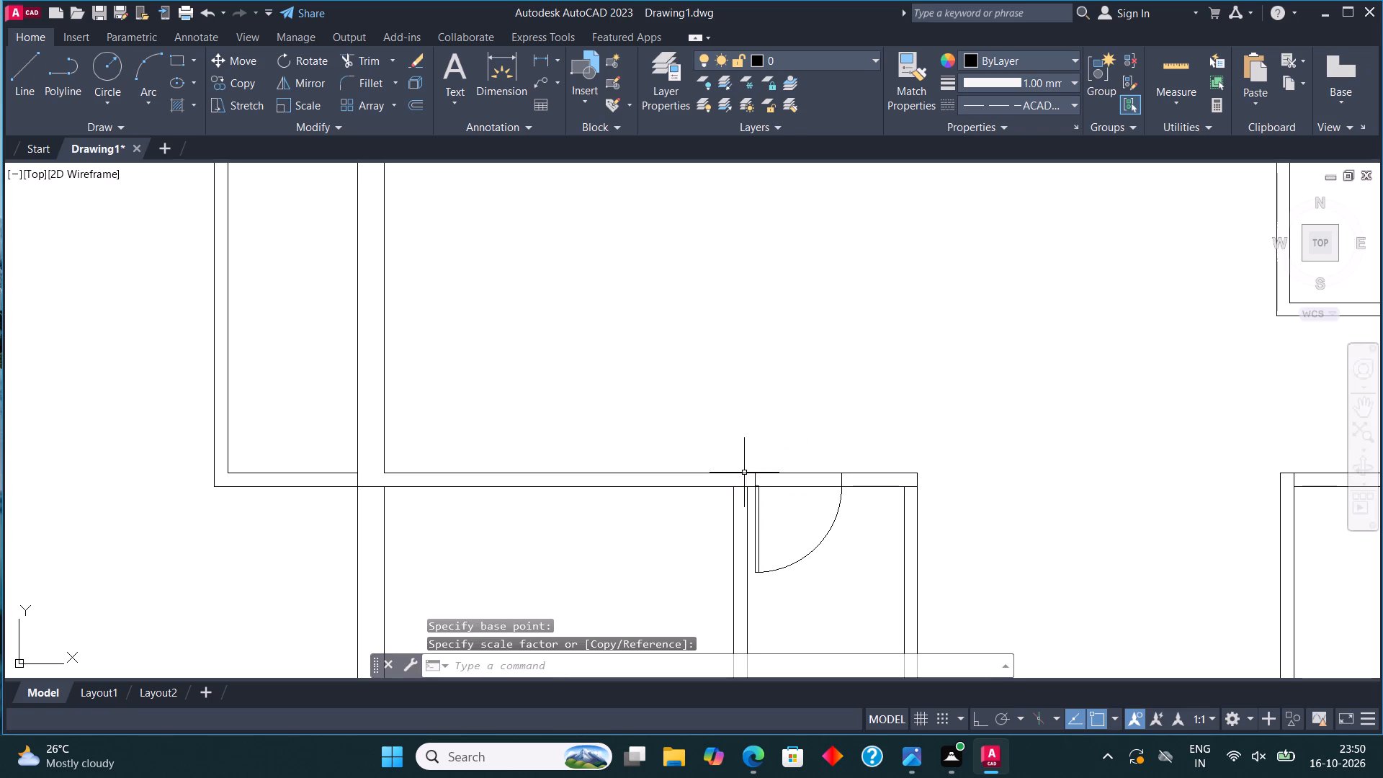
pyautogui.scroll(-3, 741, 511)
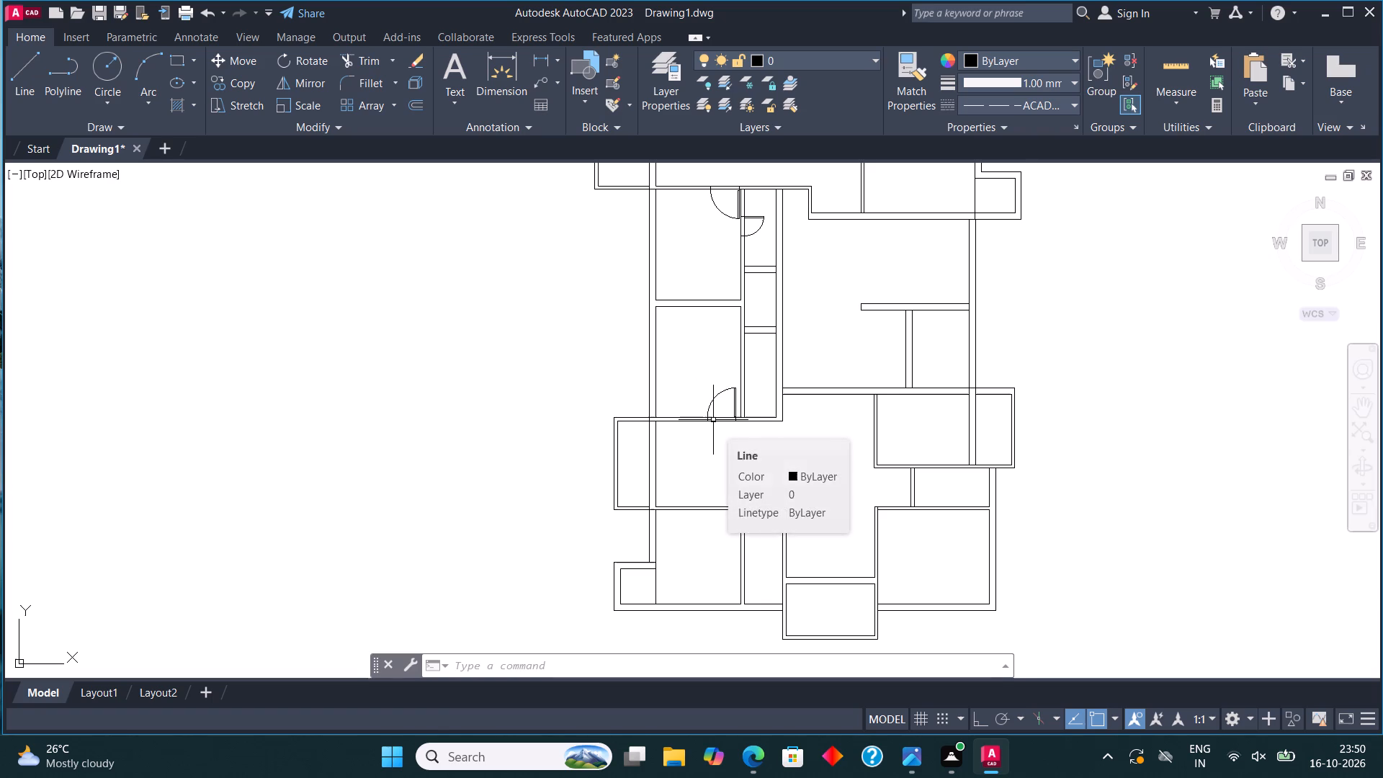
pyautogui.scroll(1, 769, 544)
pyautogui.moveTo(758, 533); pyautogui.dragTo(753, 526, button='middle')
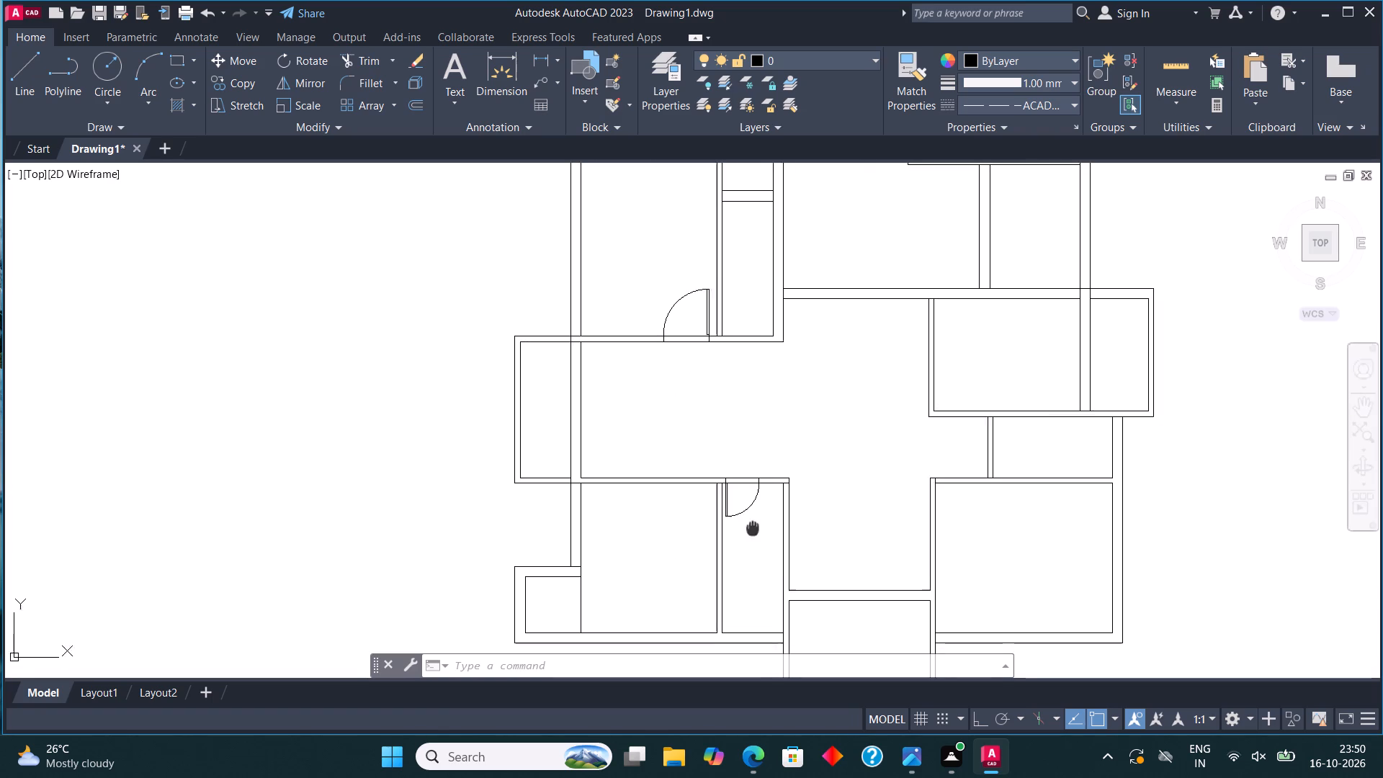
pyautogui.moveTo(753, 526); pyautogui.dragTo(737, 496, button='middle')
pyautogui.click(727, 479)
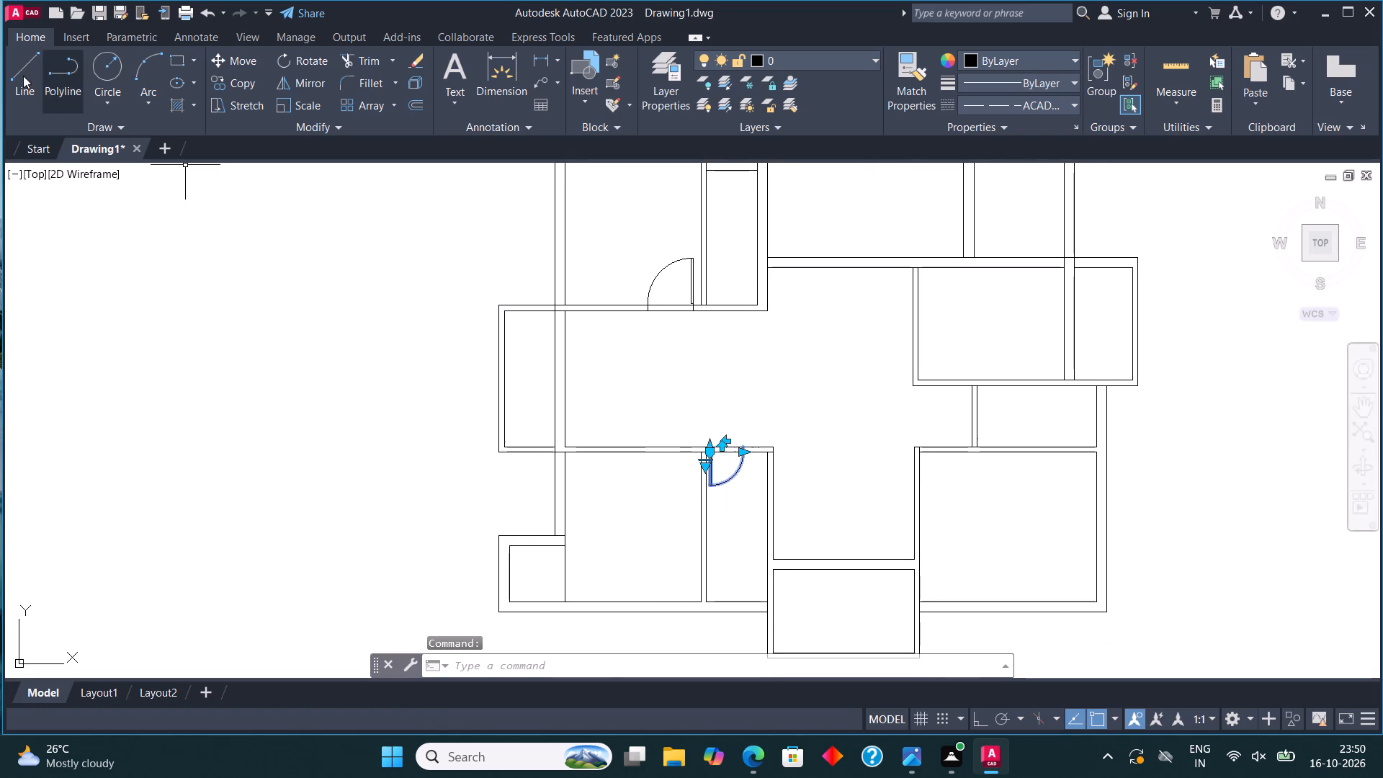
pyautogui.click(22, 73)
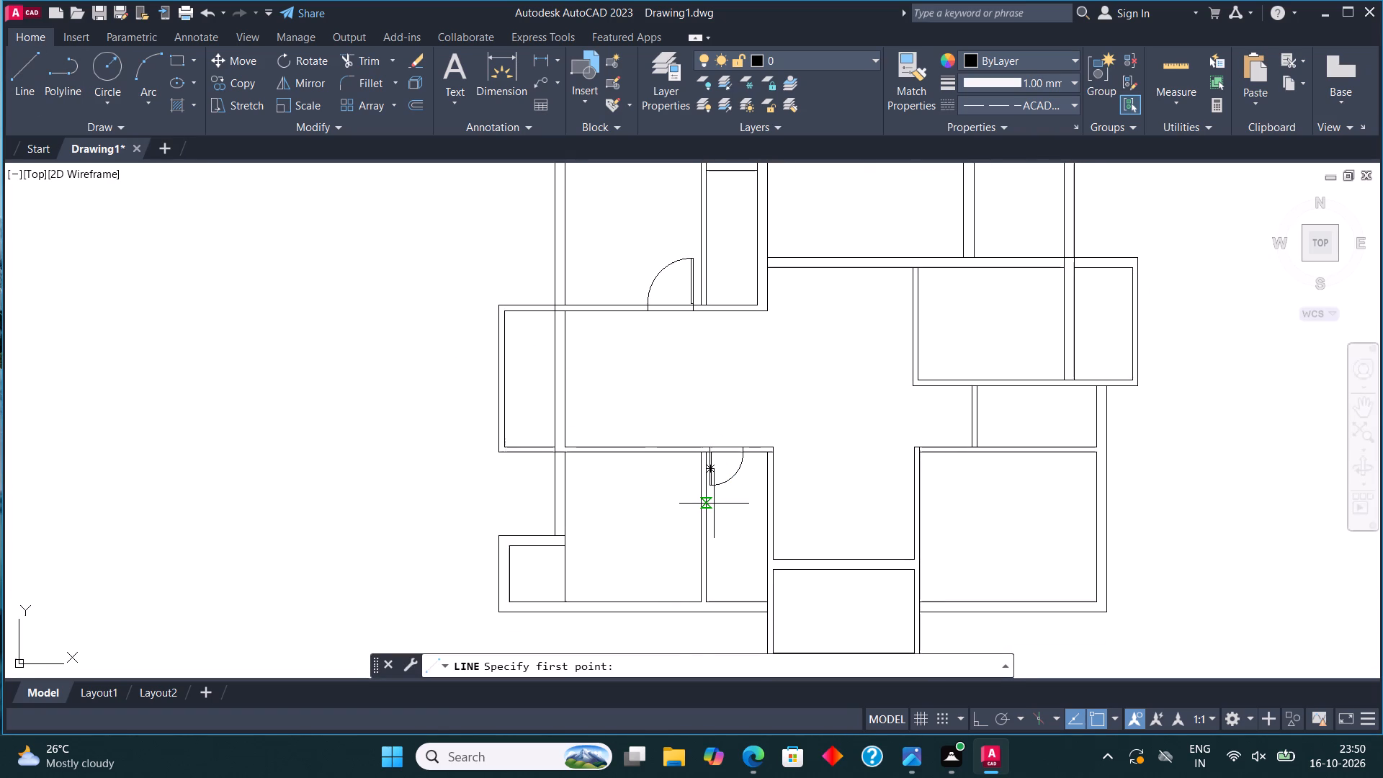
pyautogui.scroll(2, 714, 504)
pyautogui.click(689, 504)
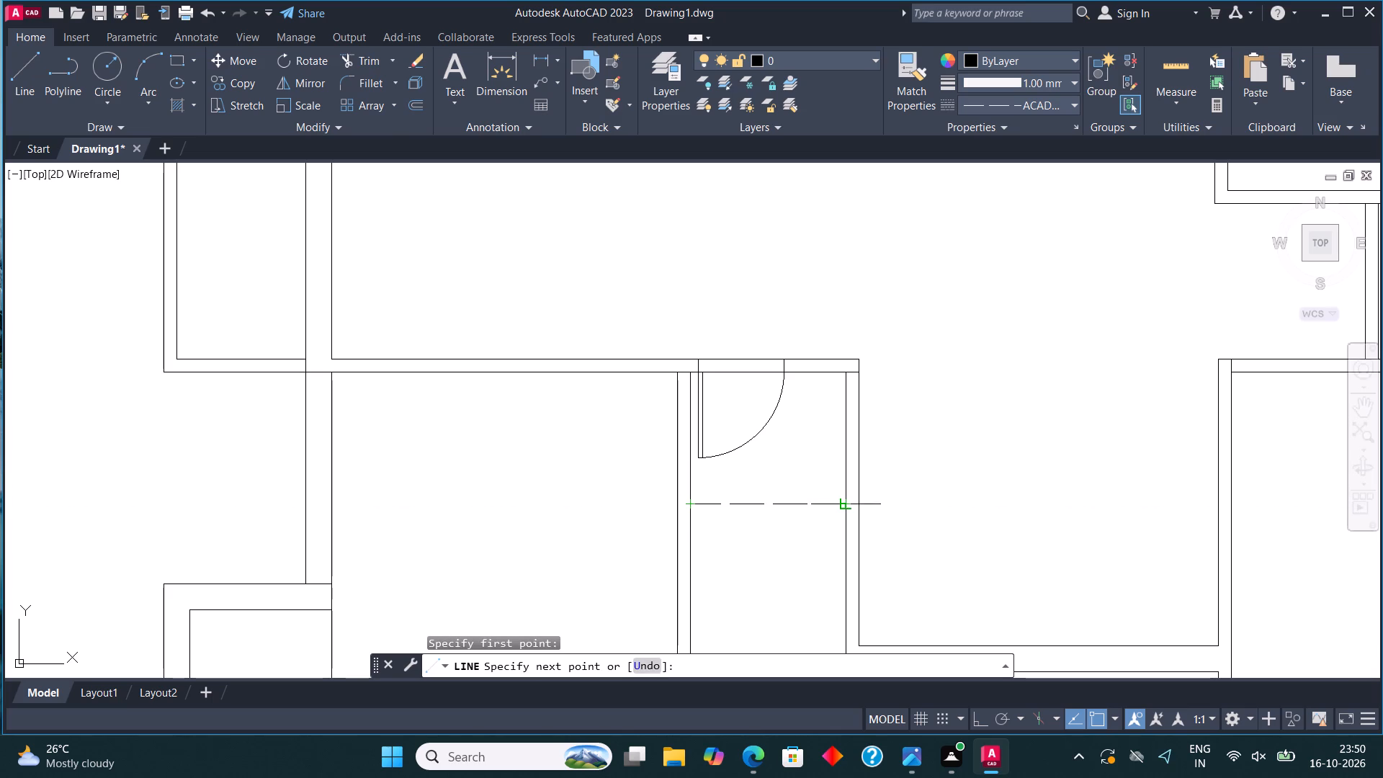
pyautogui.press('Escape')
# Make ByLayer the current linetype.
pyautogui.write('LI')
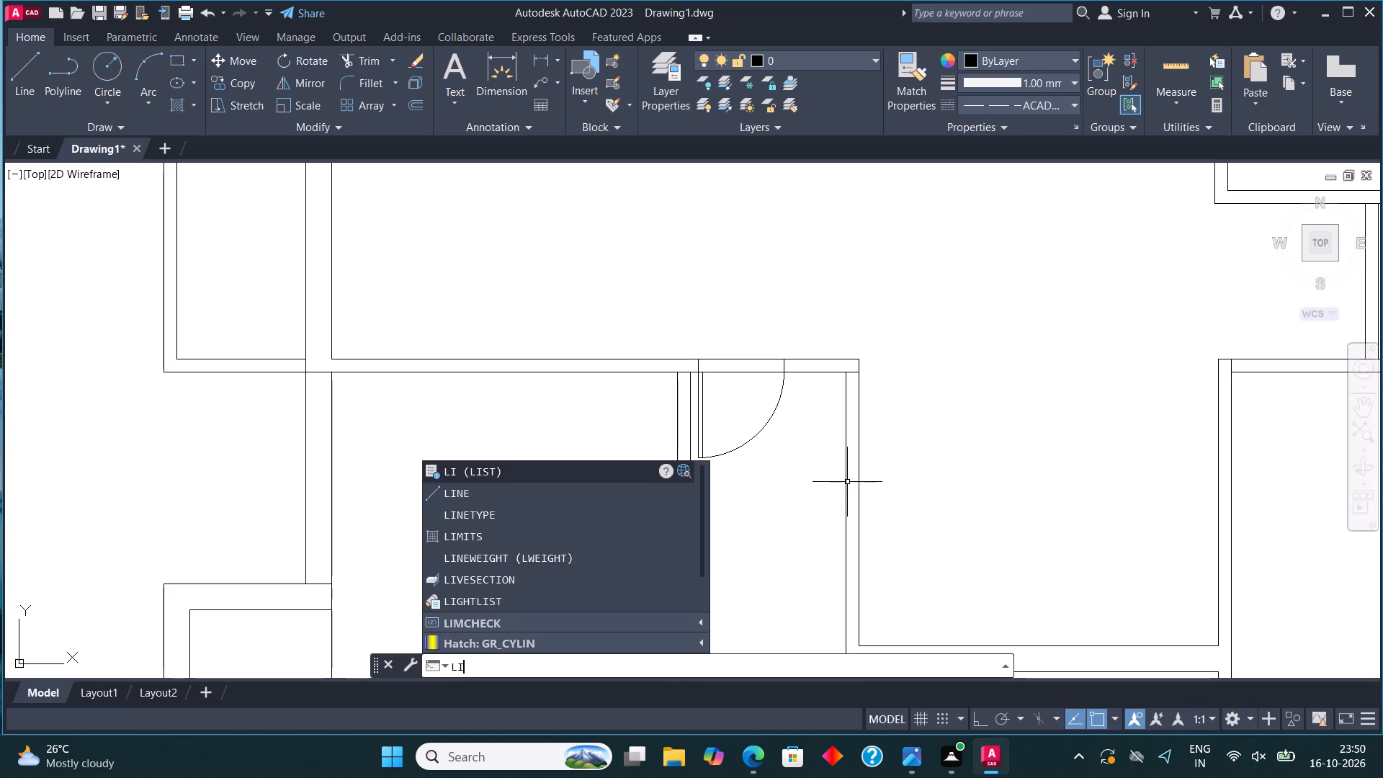
pyautogui.click(490, 519)
pyautogui.click(697, 314)
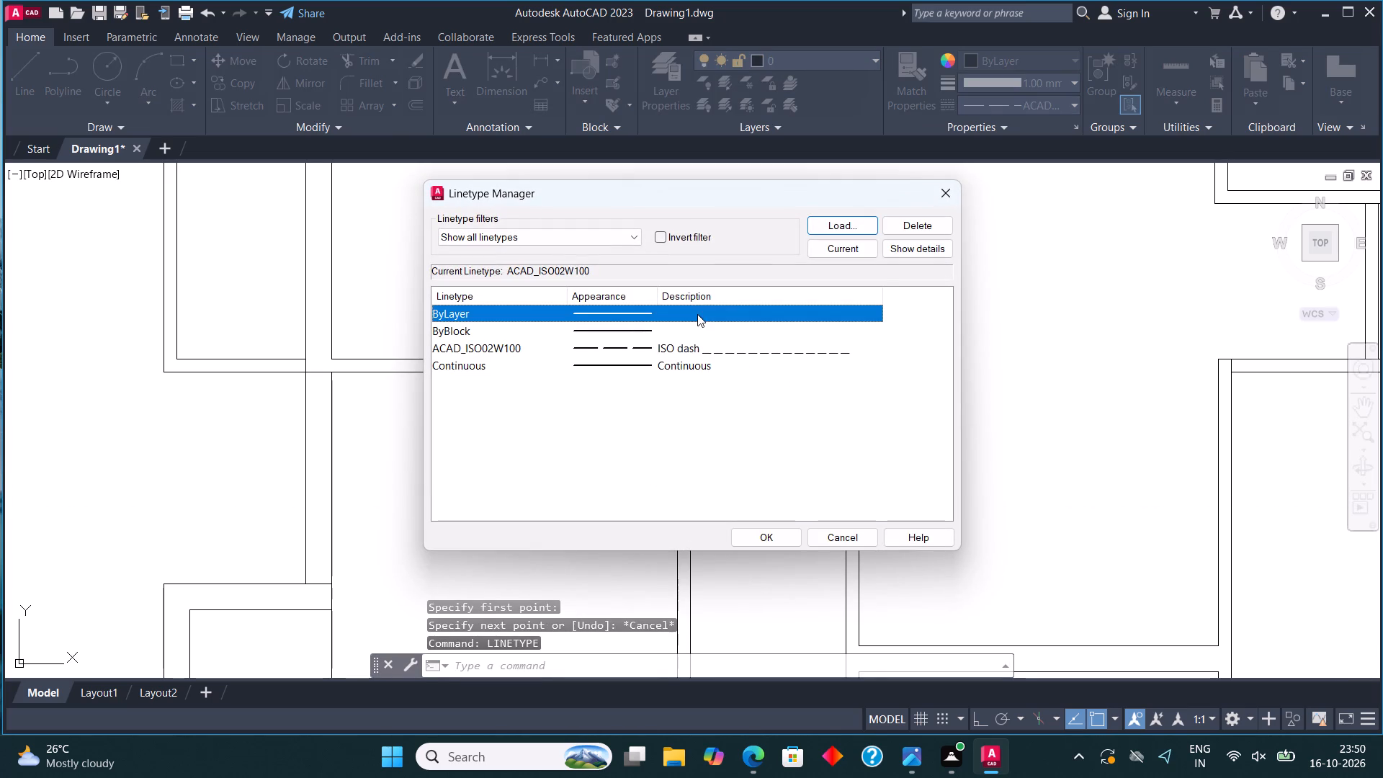
pyautogui.click(853, 242)
pyautogui.click(776, 528)
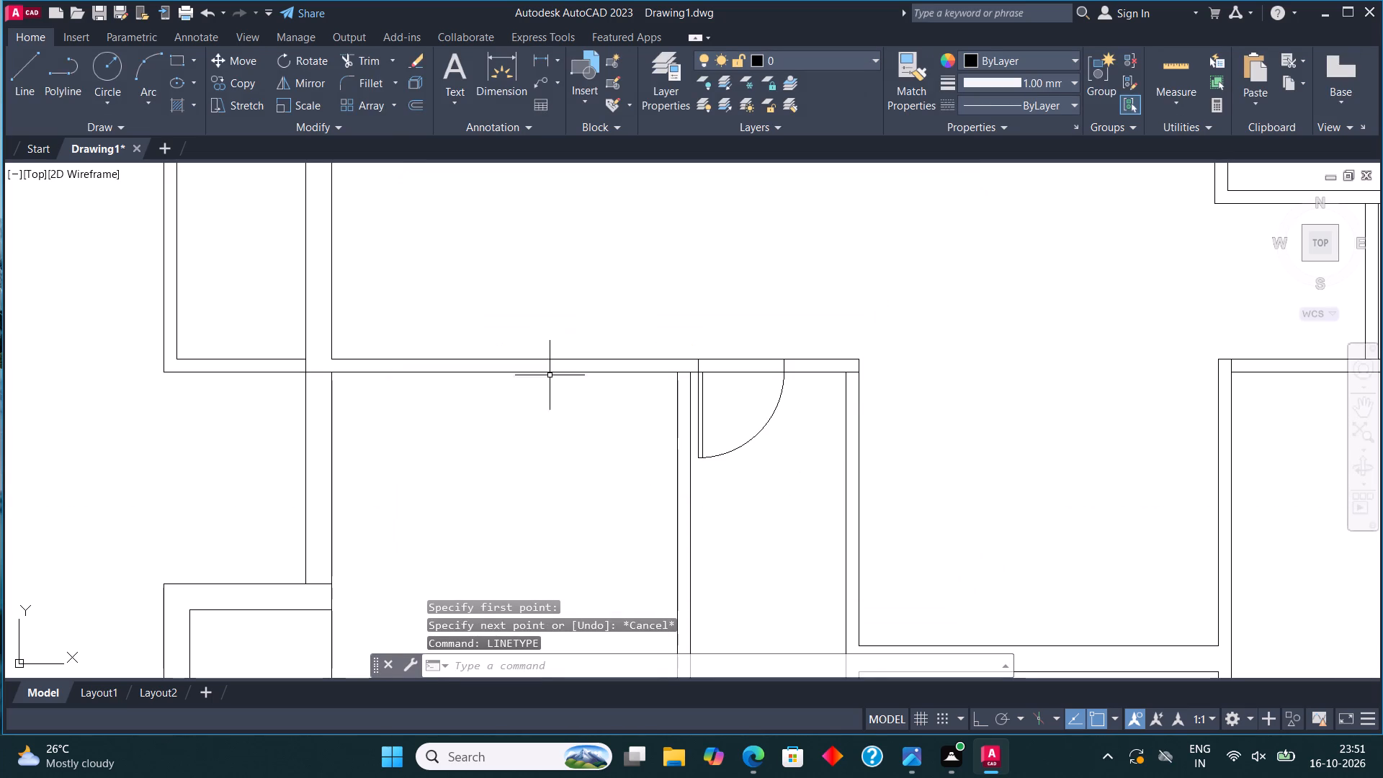
# Draw a horizontal line across the narrow lower room, just below the scaled door, between its left partition and right wall.
pyautogui.click(12, 61)
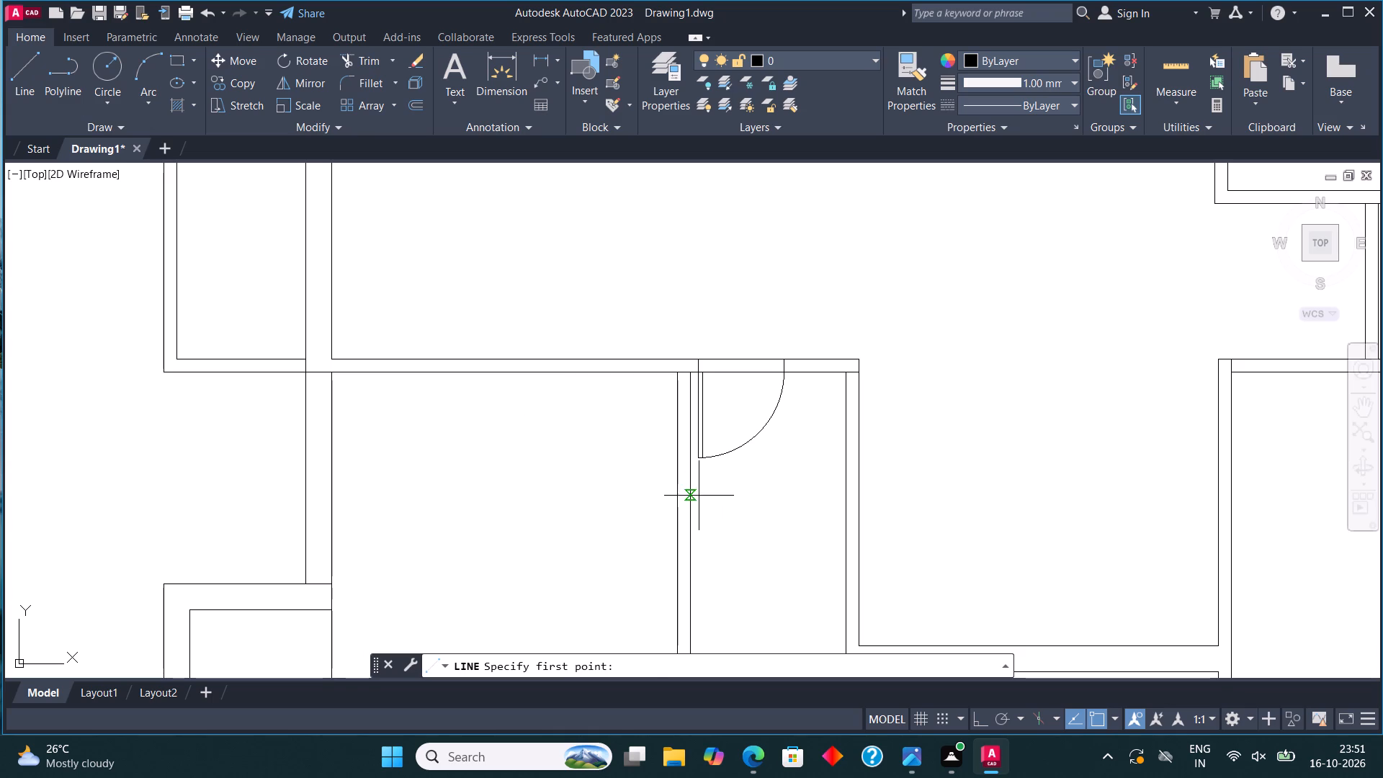
pyautogui.click(691, 501)
pyautogui.click(840, 498)
pyautogui.press('Escape')
# Offset the new cross line 4.5" downward to form a partition across the narrow lower room.
pyautogui.click(807, 512)
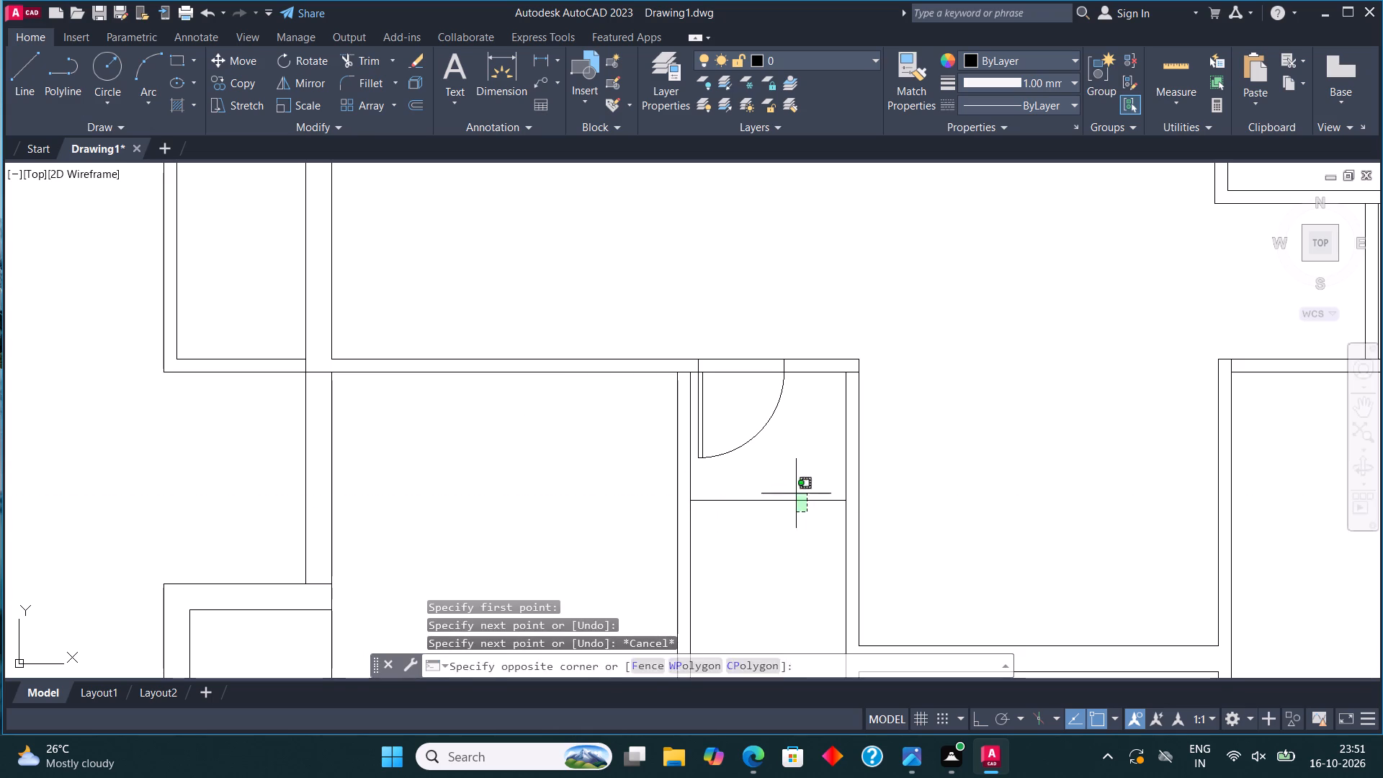
pyautogui.click(794, 491)
pyautogui.click(418, 105)
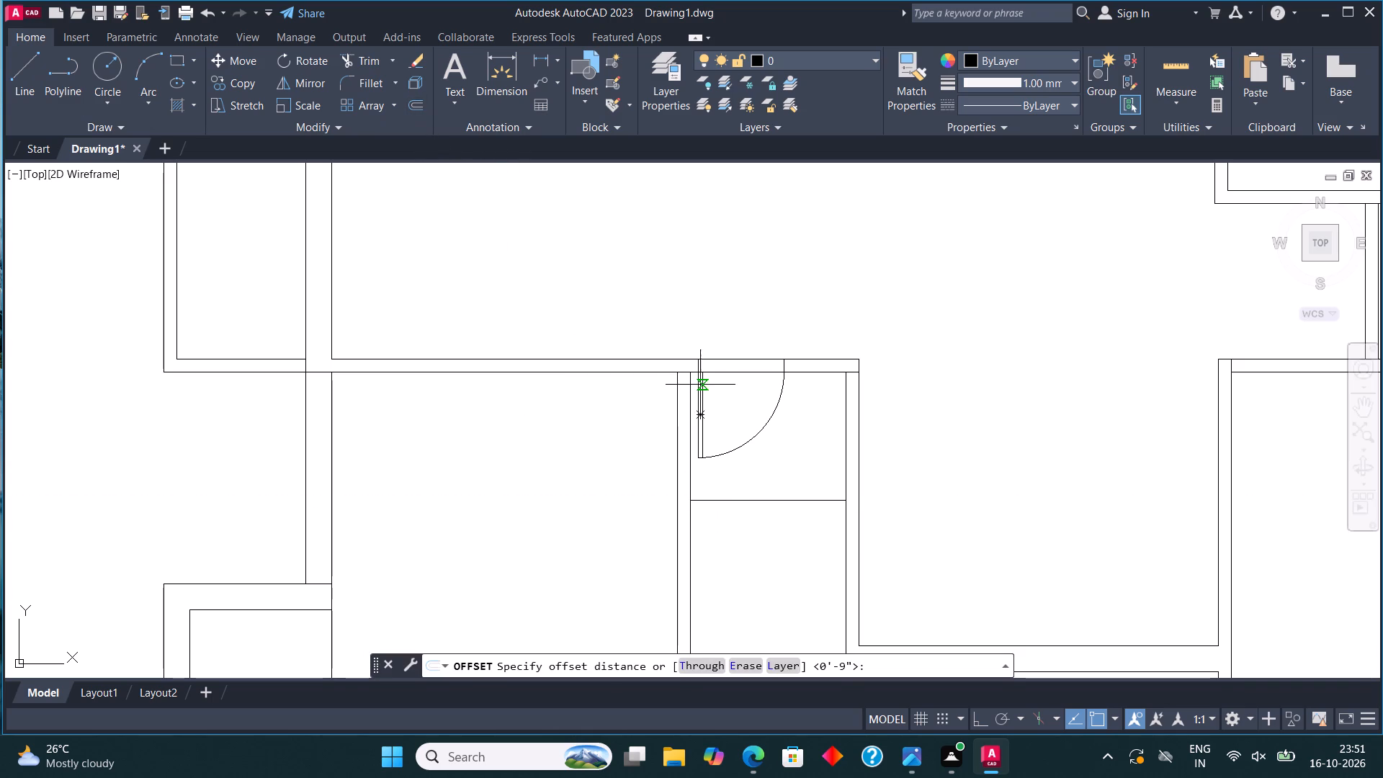
pyautogui.click(769, 497)
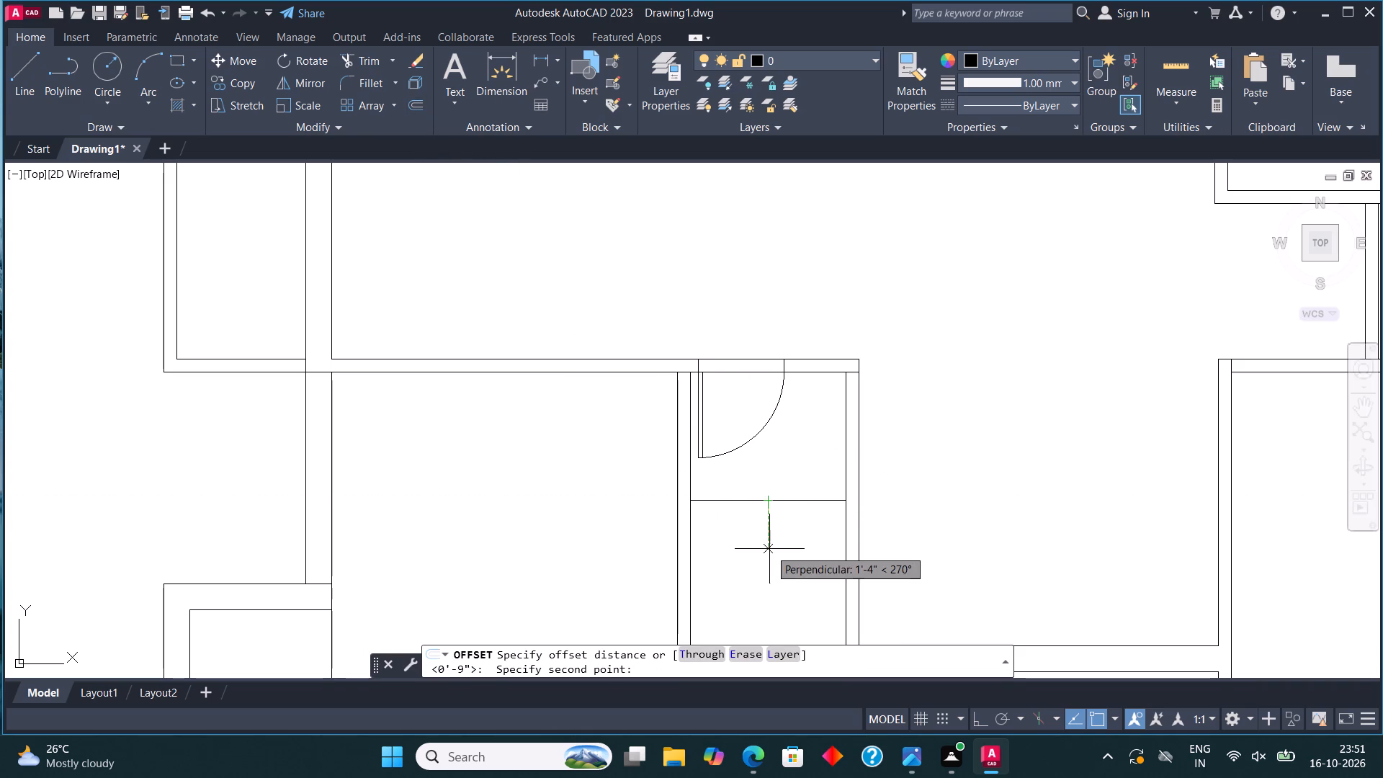
pyautogui.write('4.5"')
pyautogui.press('Return')
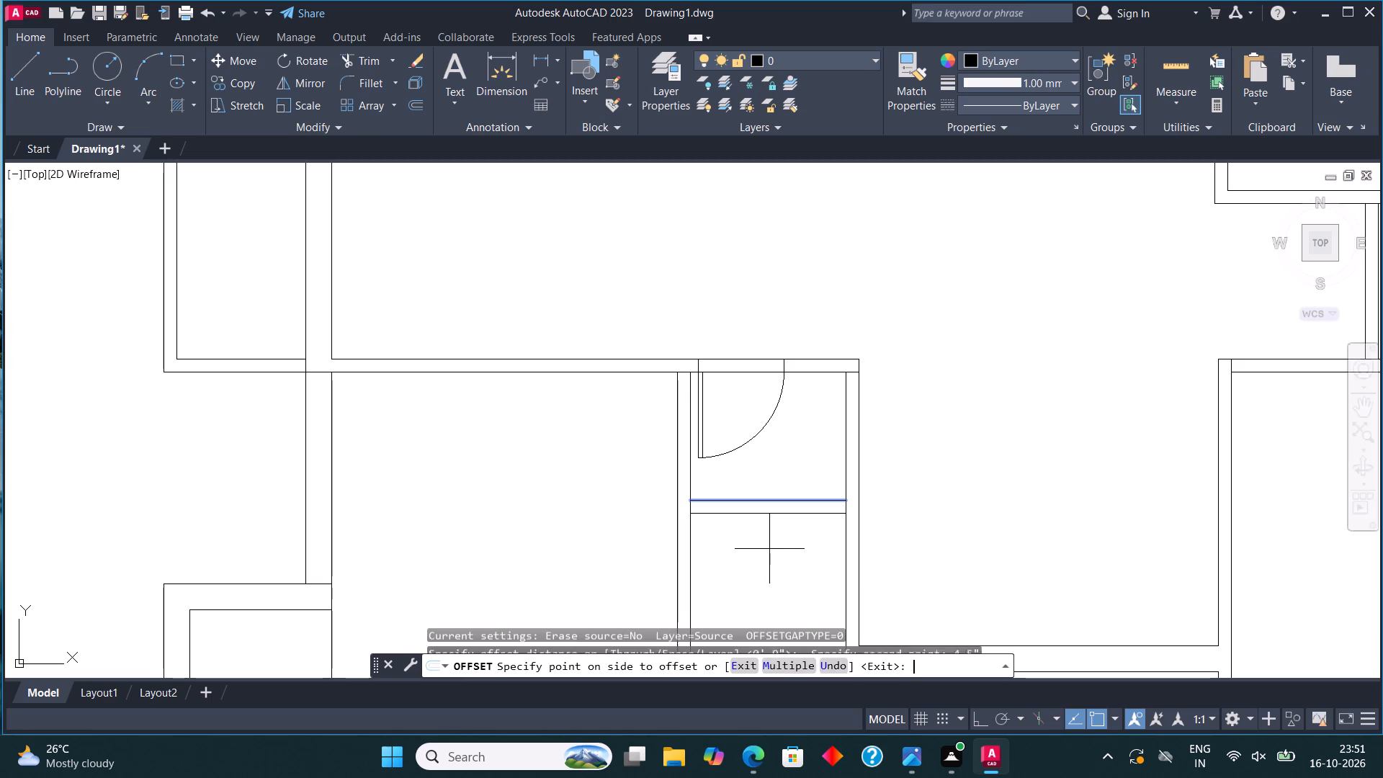
pyautogui.click(769, 549)
pyautogui.click(768, 554)
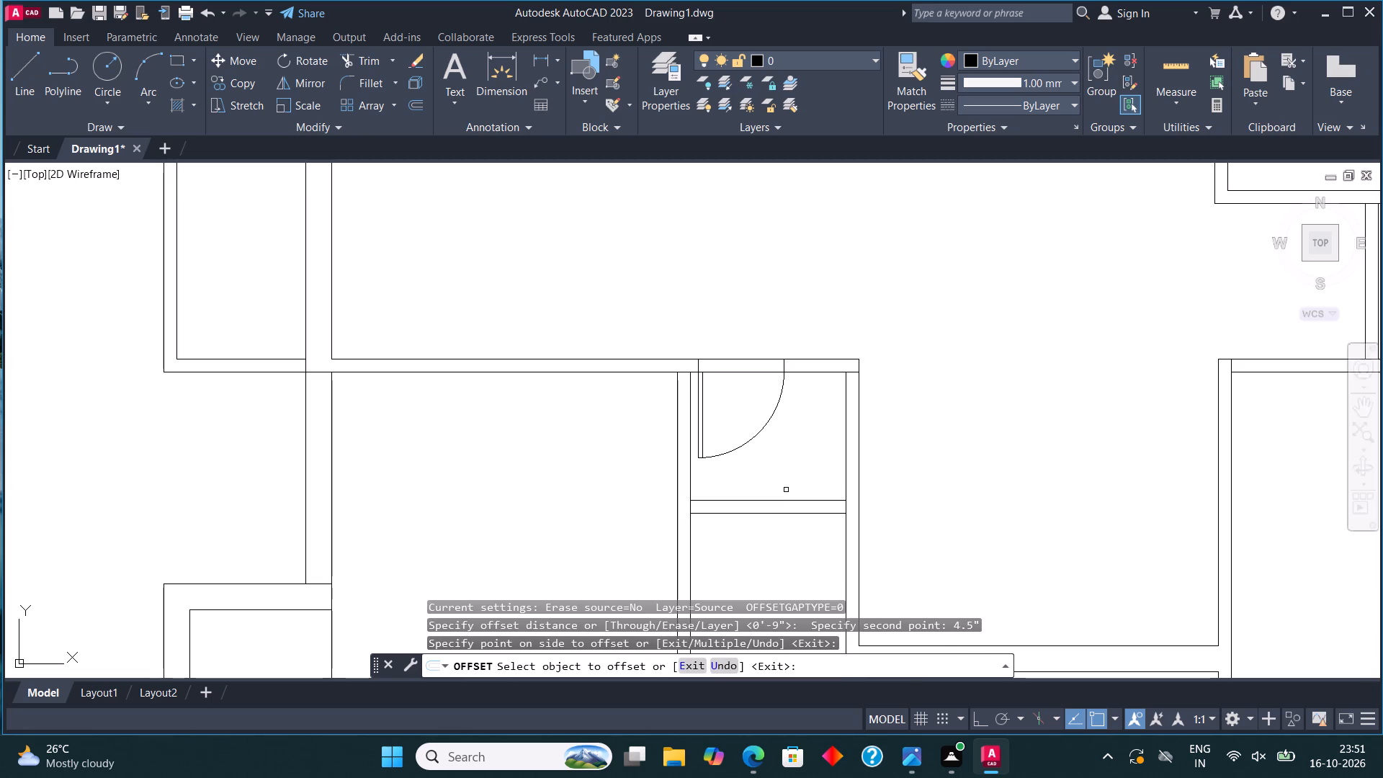
pyautogui.moveTo(784, 478); pyautogui.dragTo(764, 382, button='middle')
pyautogui.press('Escape')
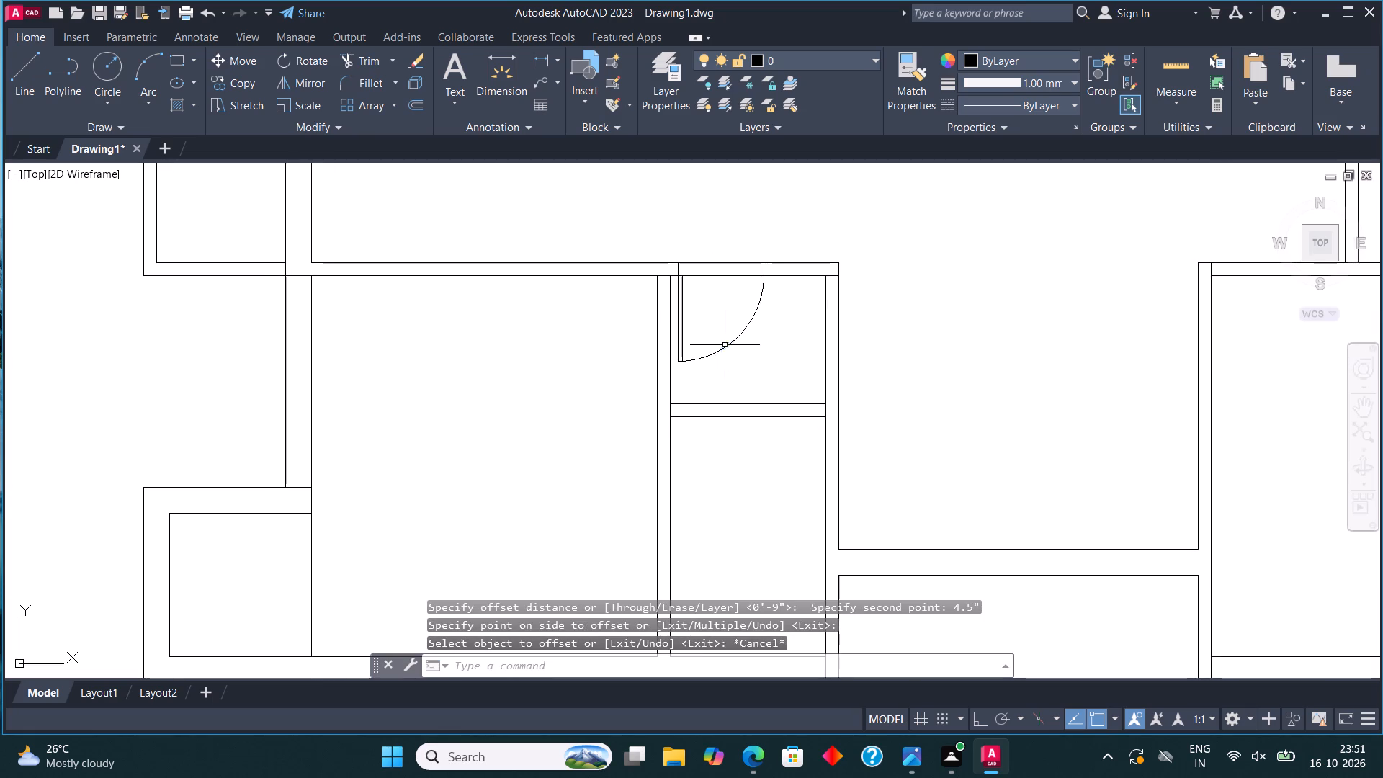
# Move the scaled door straight down from the narrow room's top wall onto the new cross partition.
pyautogui.click(725, 345)
pyautogui.click(235, 64)
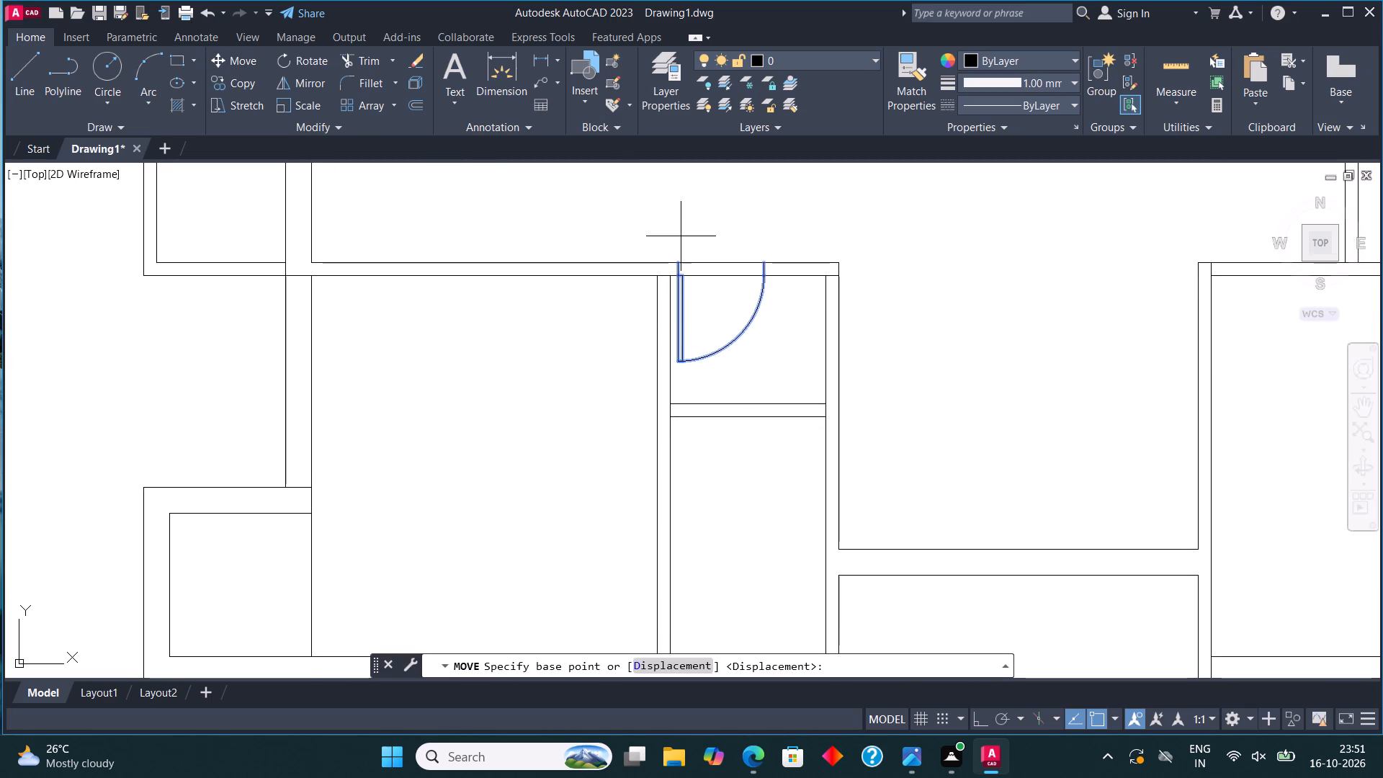
pyautogui.click(677, 260)
pyautogui.click(679, 408)
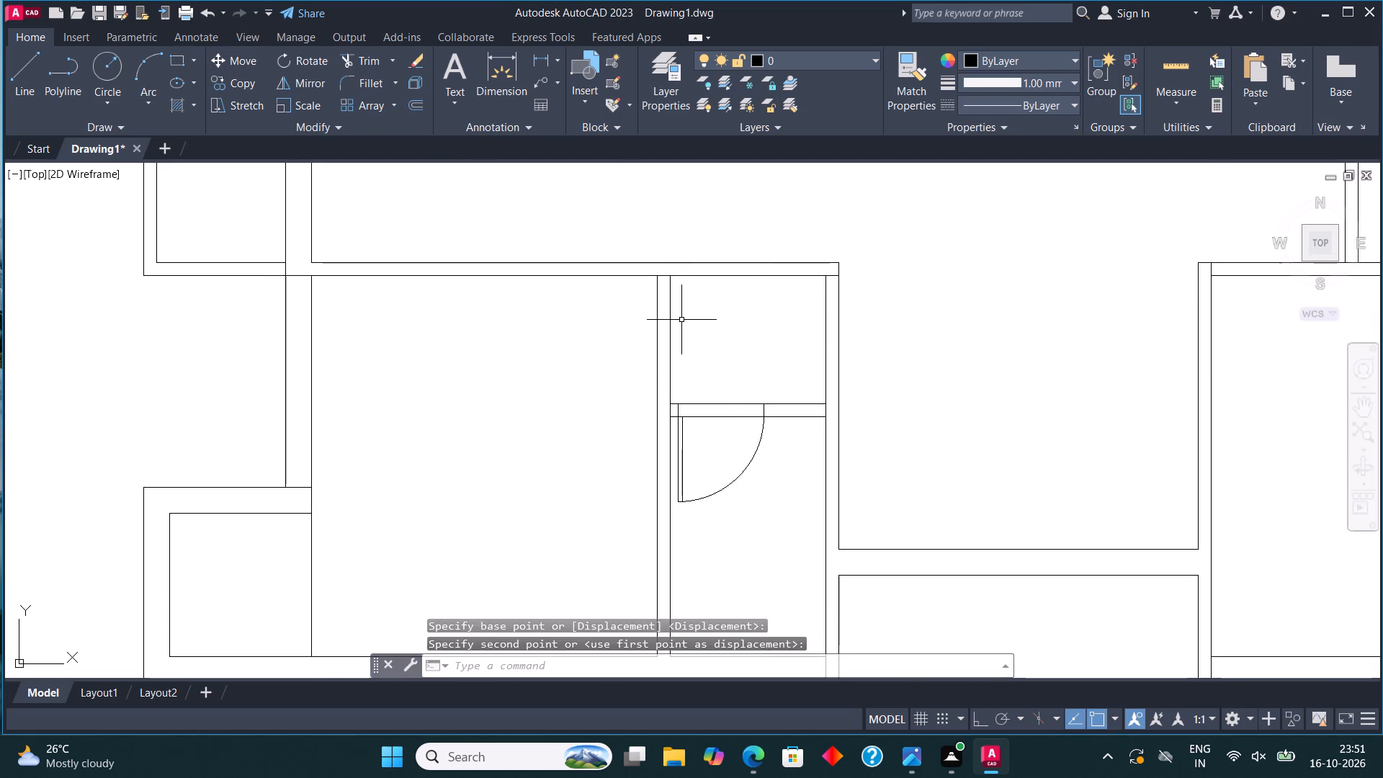
# Copy the upper-left door of the horizontal-leaf set onto the right wall of the compartment above the new partition.
pyautogui.scroll(-1, 681, 320)
pyautogui.press('Escape')
pyautogui.scroll(-6, 646, 420)
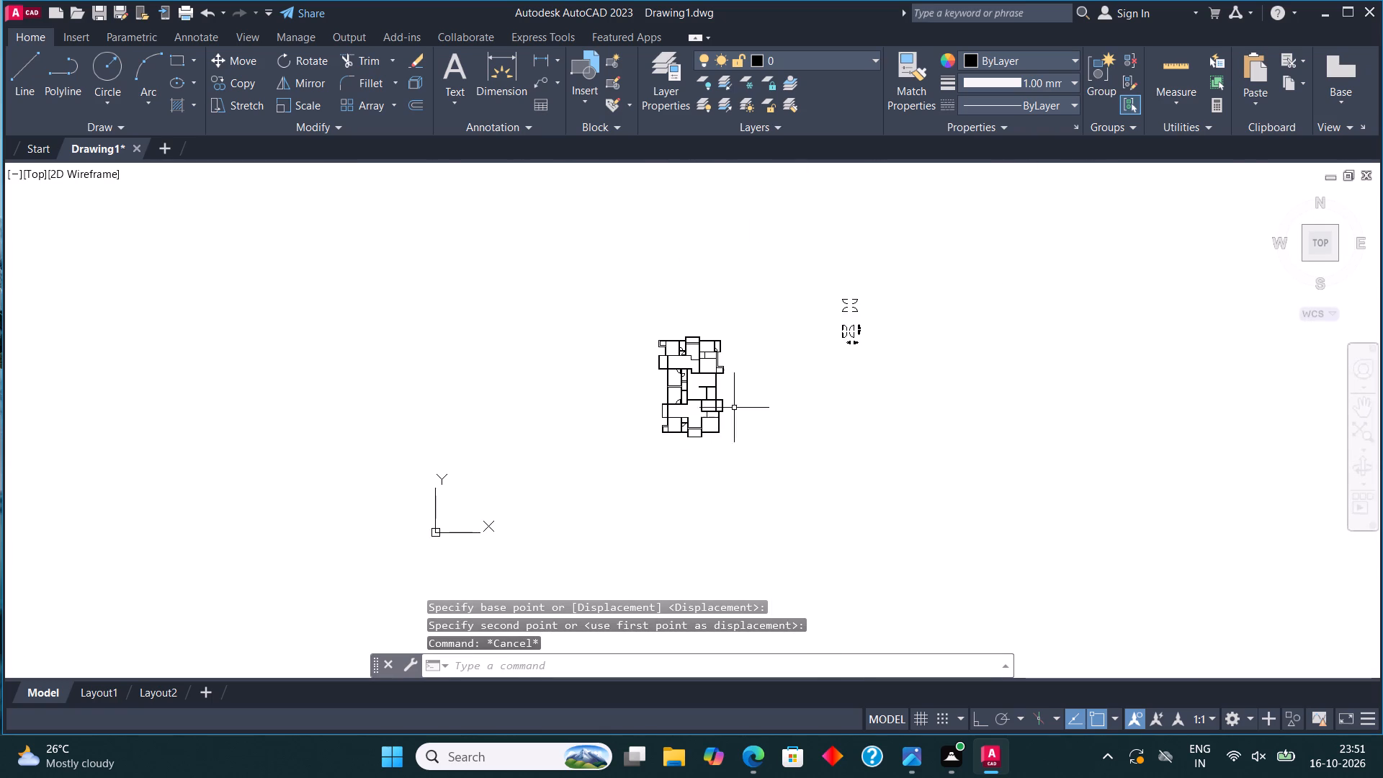
pyautogui.scroll(4, 853, 319)
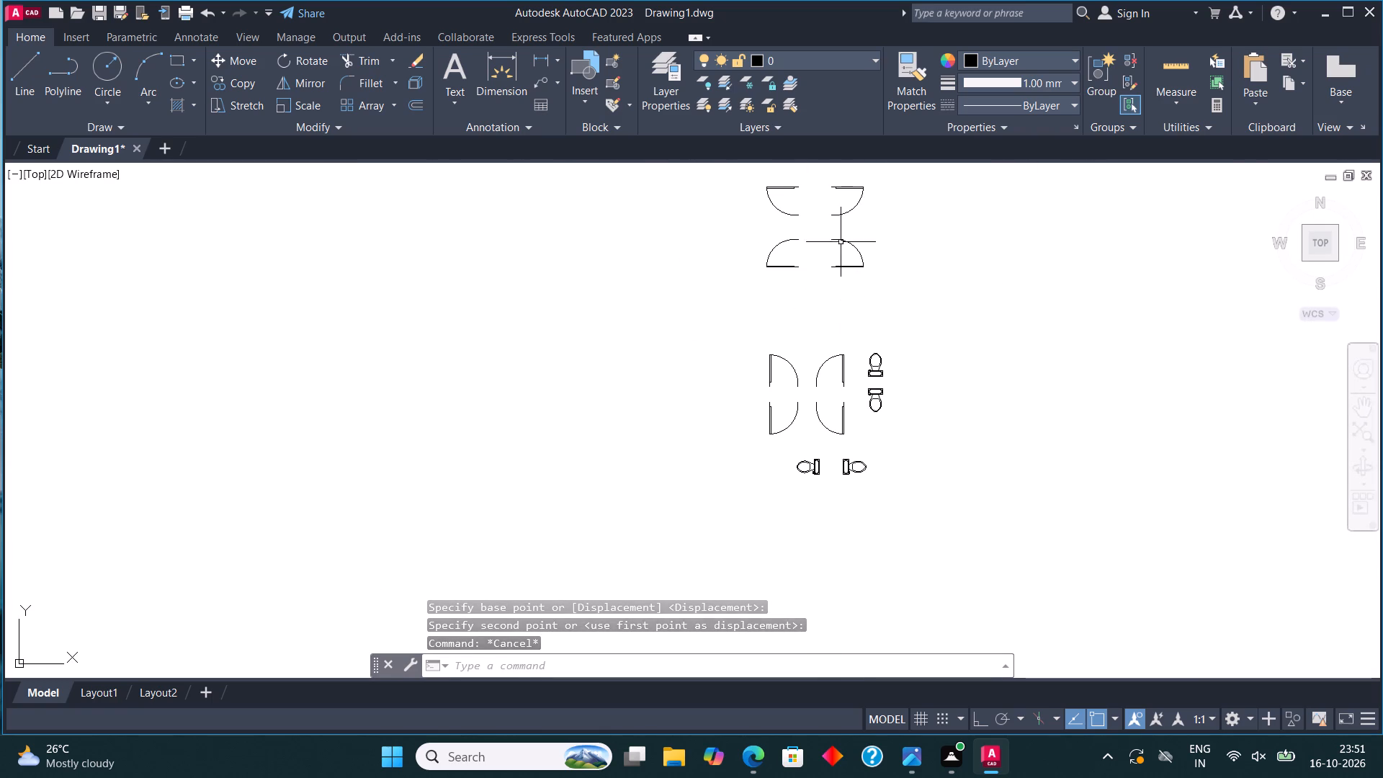
pyautogui.moveTo(835, 196); pyautogui.dragTo(842, 298, button='middle')
pyautogui.click(812, 280)
pyautogui.click(773, 309)
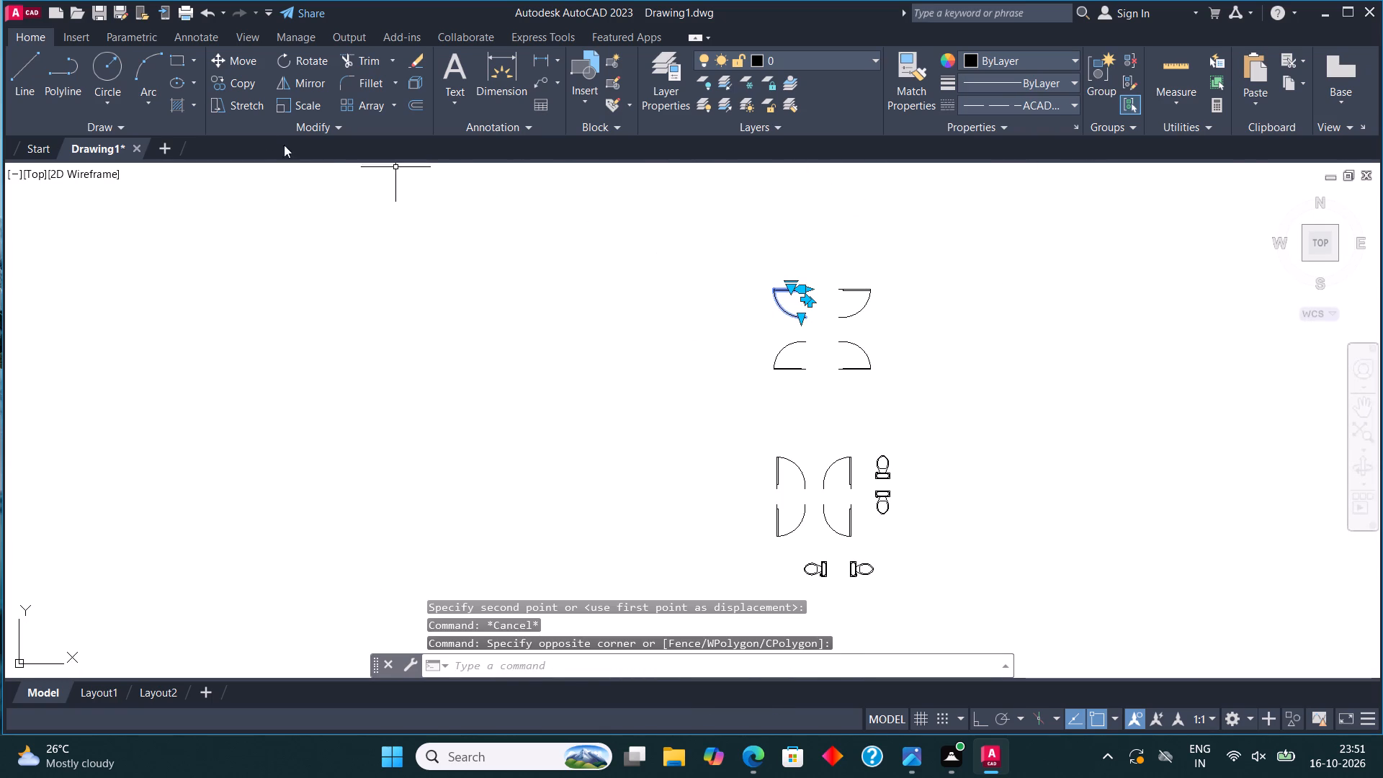
pyautogui.click(236, 79)
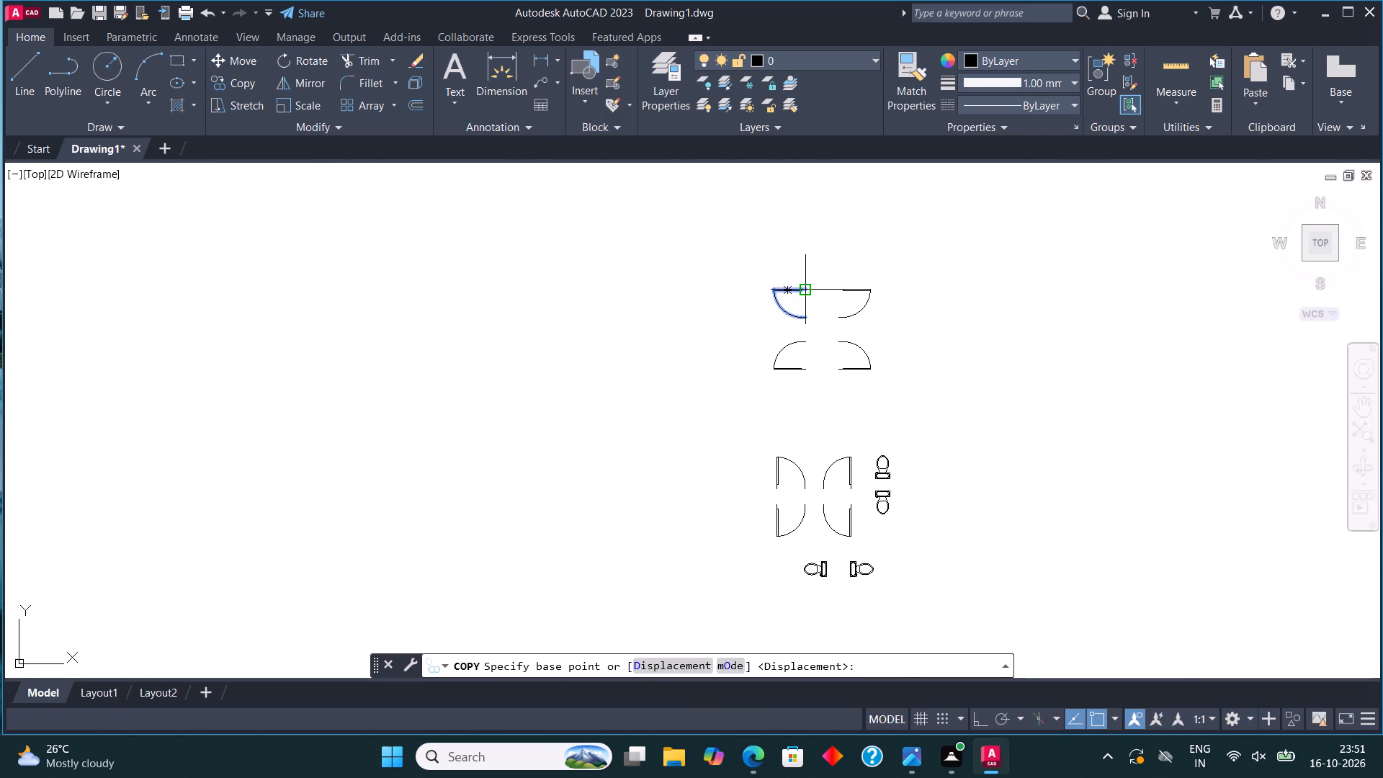
pyautogui.scroll(1, 805, 287)
pyautogui.click(805, 287)
pyautogui.scroll(-4, 934, 241)
pyautogui.scroll(2, 663, 450)
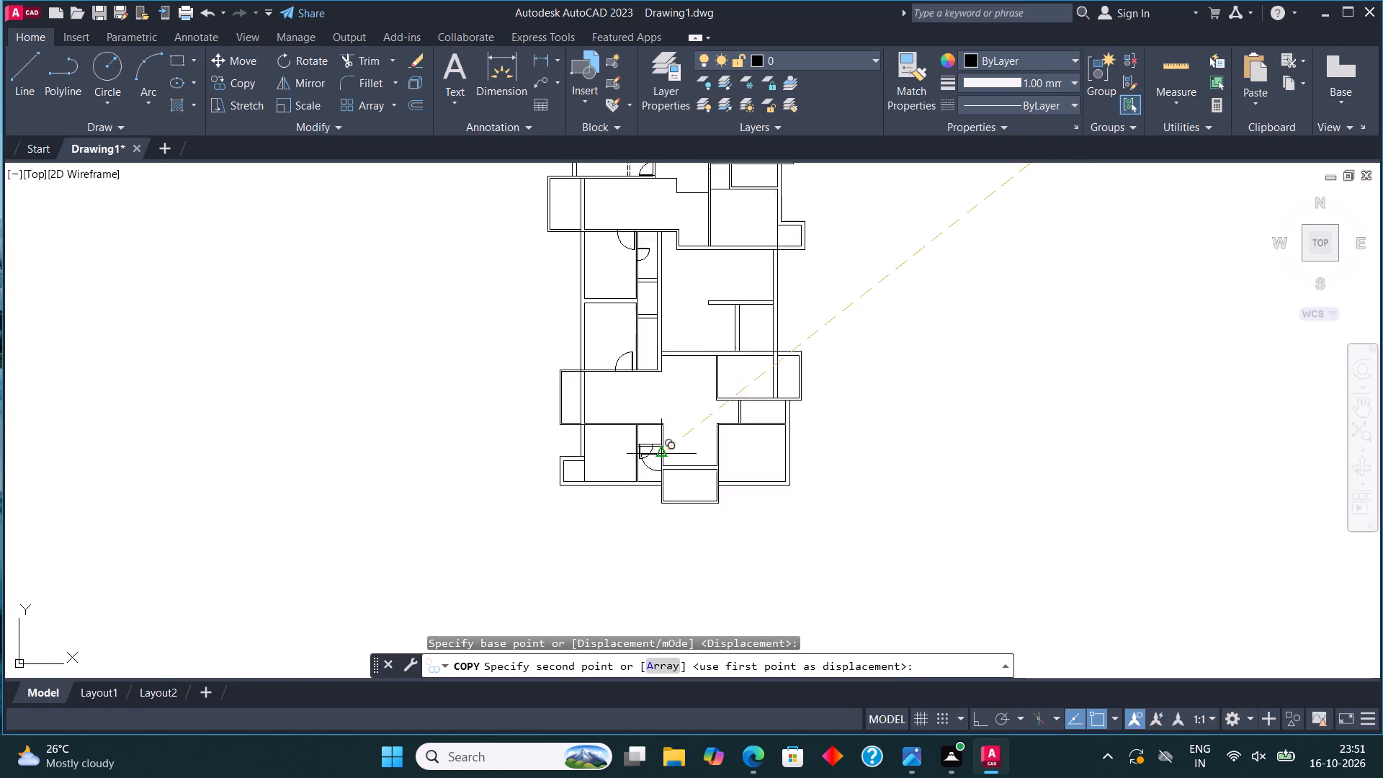
pyautogui.scroll(2, 663, 450)
pyautogui.scroll(4, 643, 390)
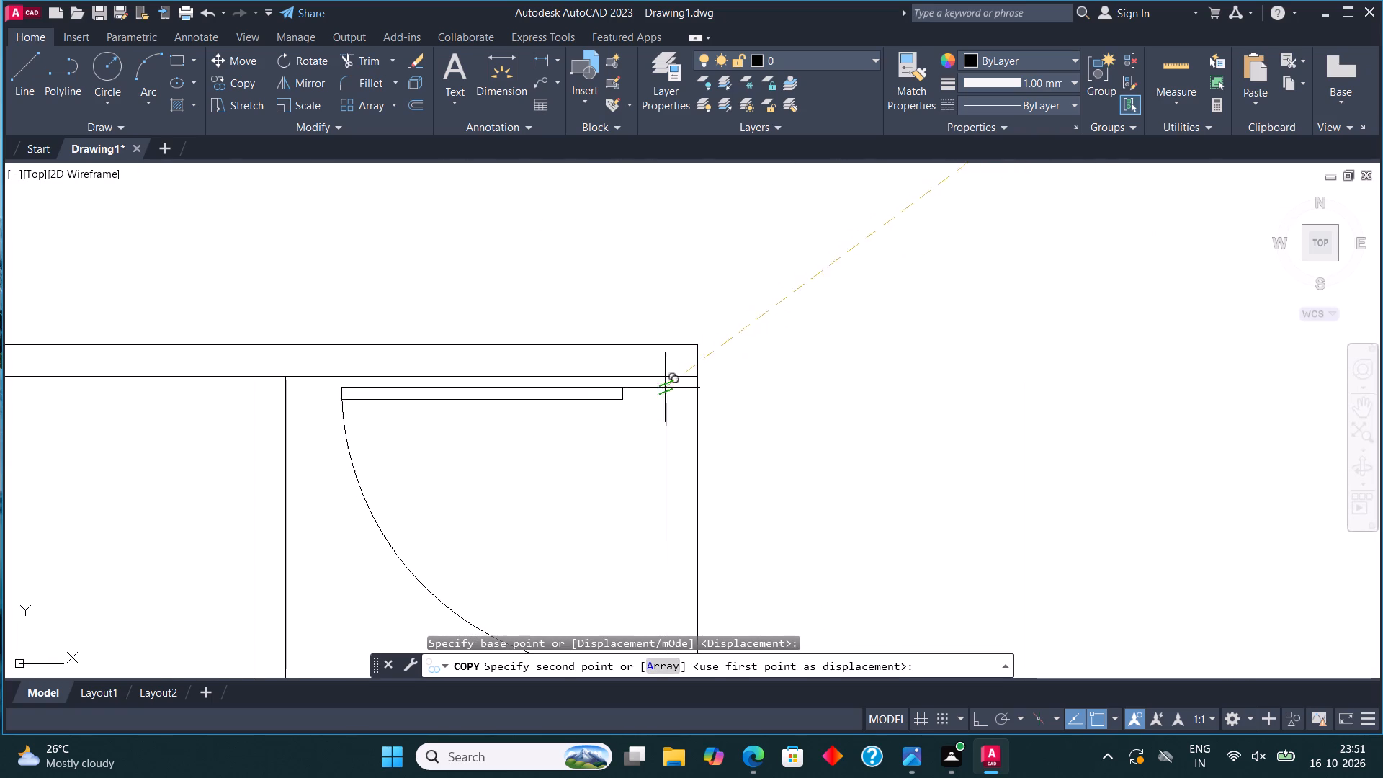
pyautogui.click(691, 387)
pyautogui.scroll(-2, 754, 317)
pyautogui.press('Escape')
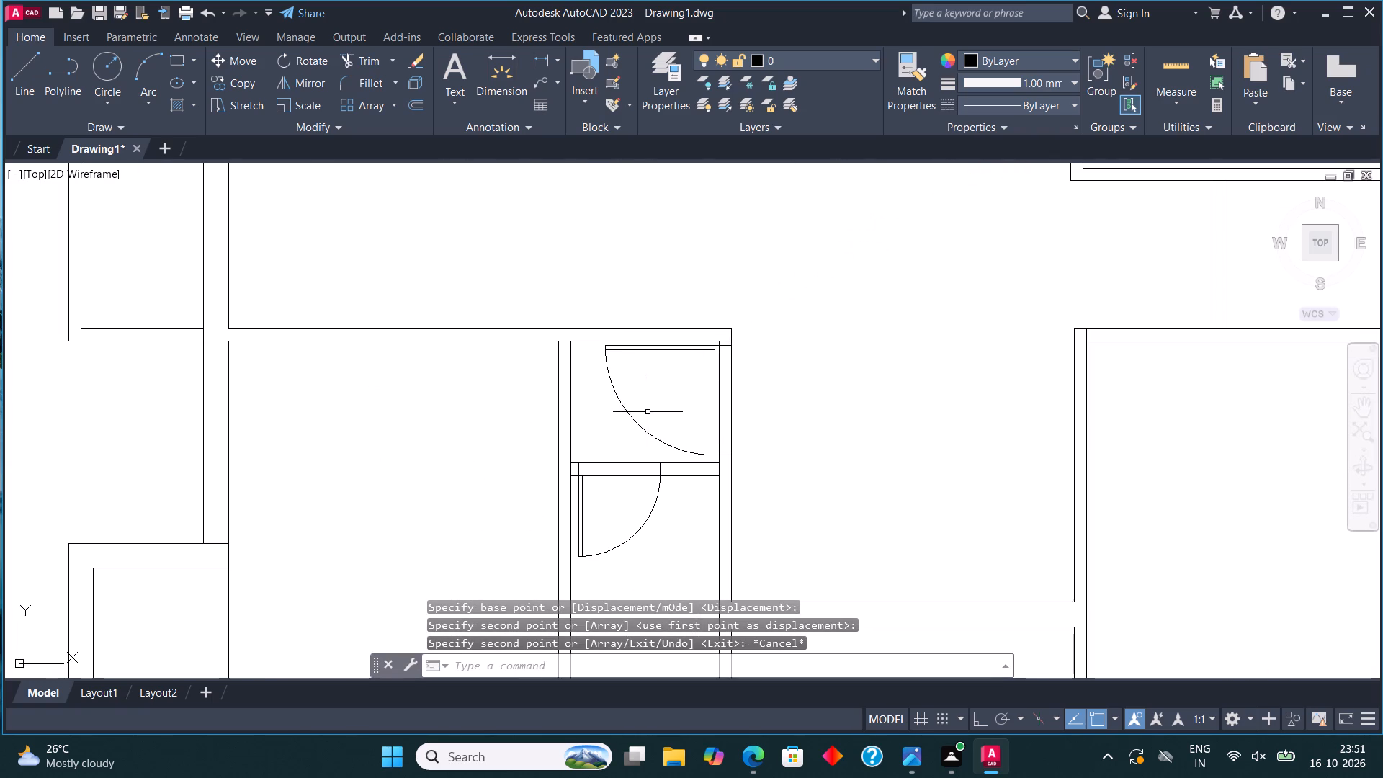
# Scale down the copied door in the compartment above the new partition, using its upper end on the right wall's outer face as base.
pyautogui.click(640, 421)
pyautogui.click(313, 106)
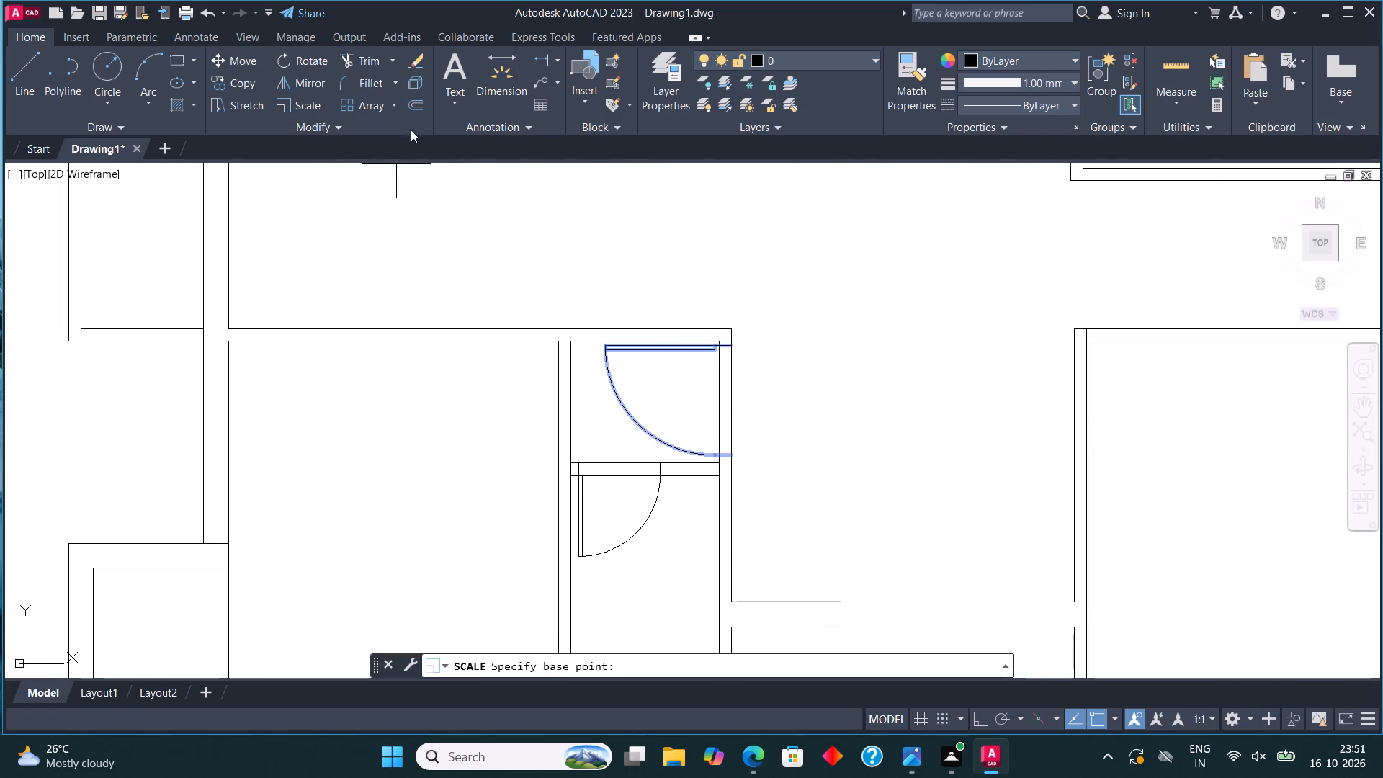
pyautogui.scroll(1, 815, 354)
pyautogui.click(679, 344)
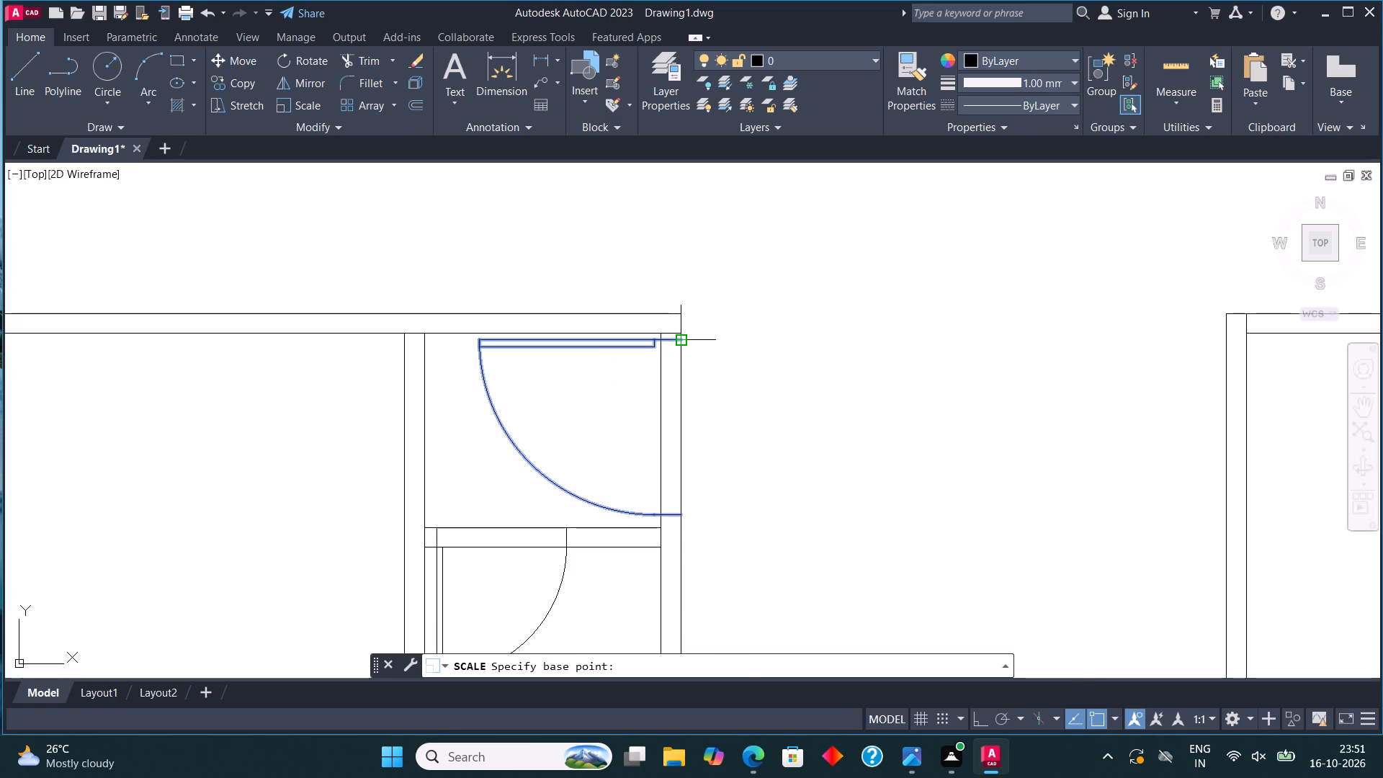
pyautogui.click(614, 367)
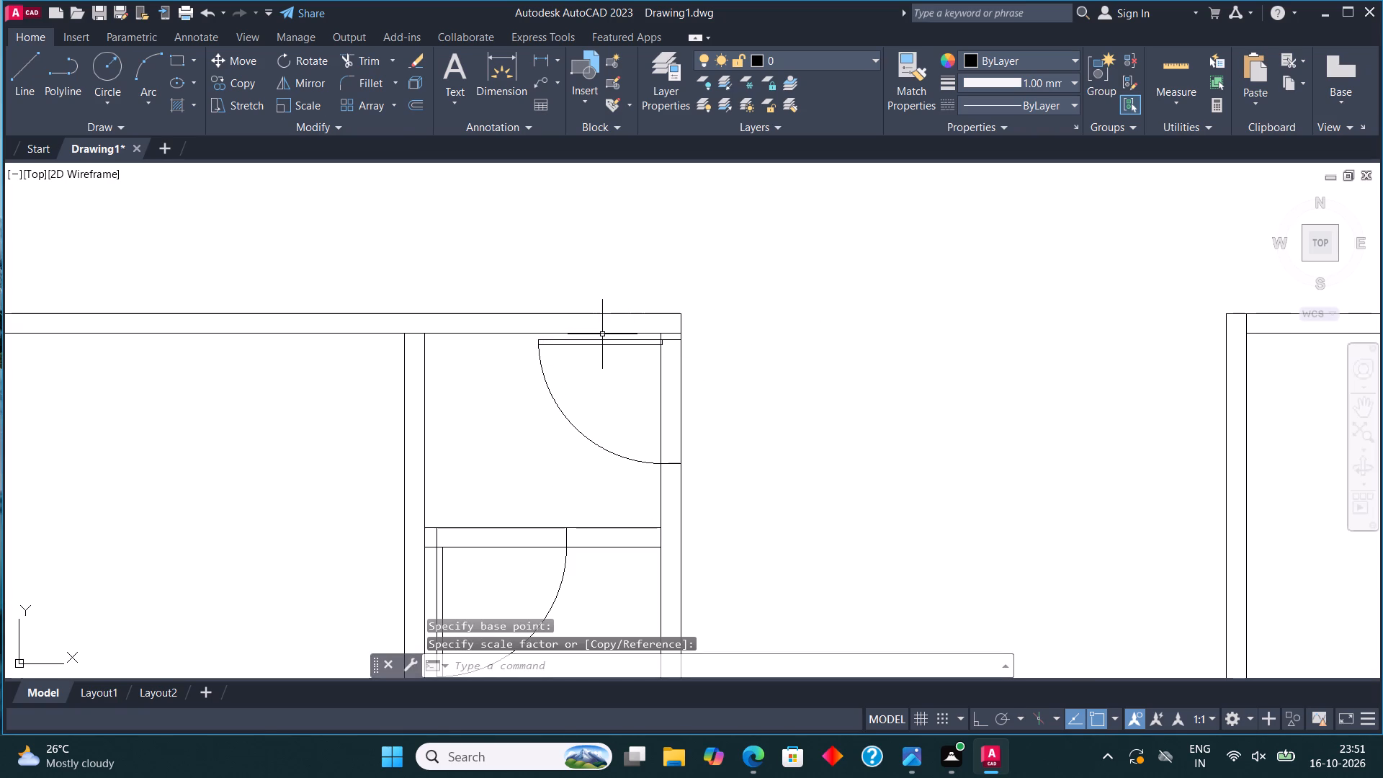
# Copy the lower-left door of the vertical-leaf set onto the top wall of the lower-right room, beside its left wall.
pyautogui.scroll(-1, 609, 338)
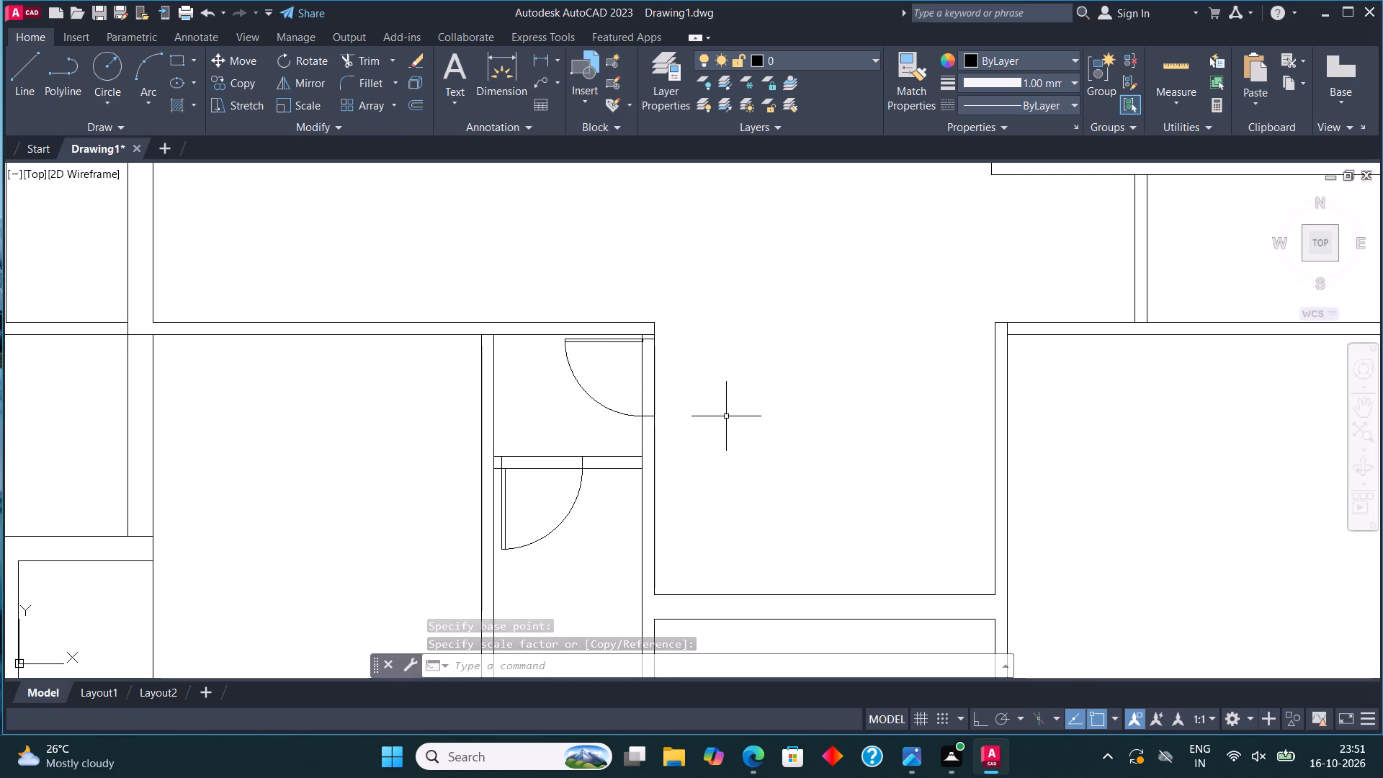
pyautogui.scroll(-3, 666, 372)
pyautogui.scroll(1, 814, 372)
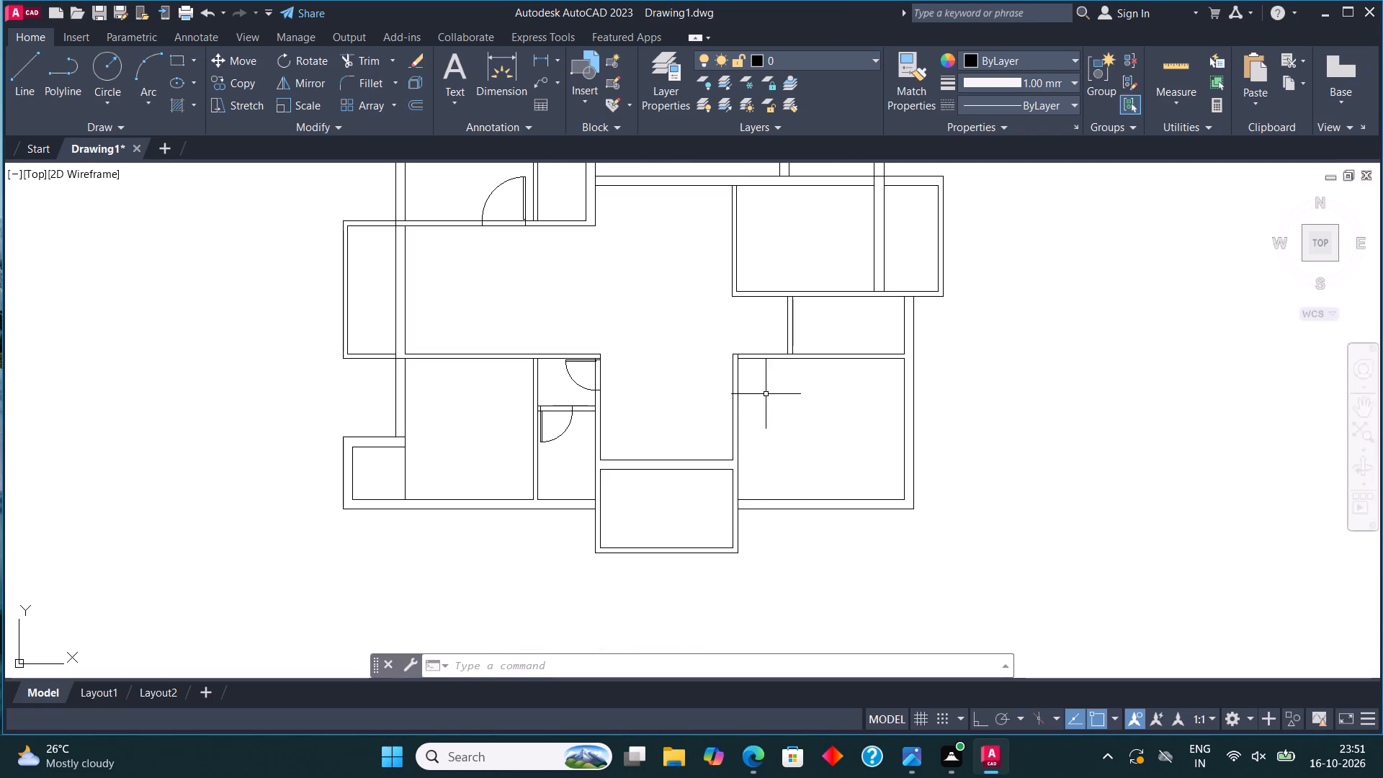
pyautogui.scroll(-3, 738, 407)
pyautogui.scroll(3, 1100, 192)
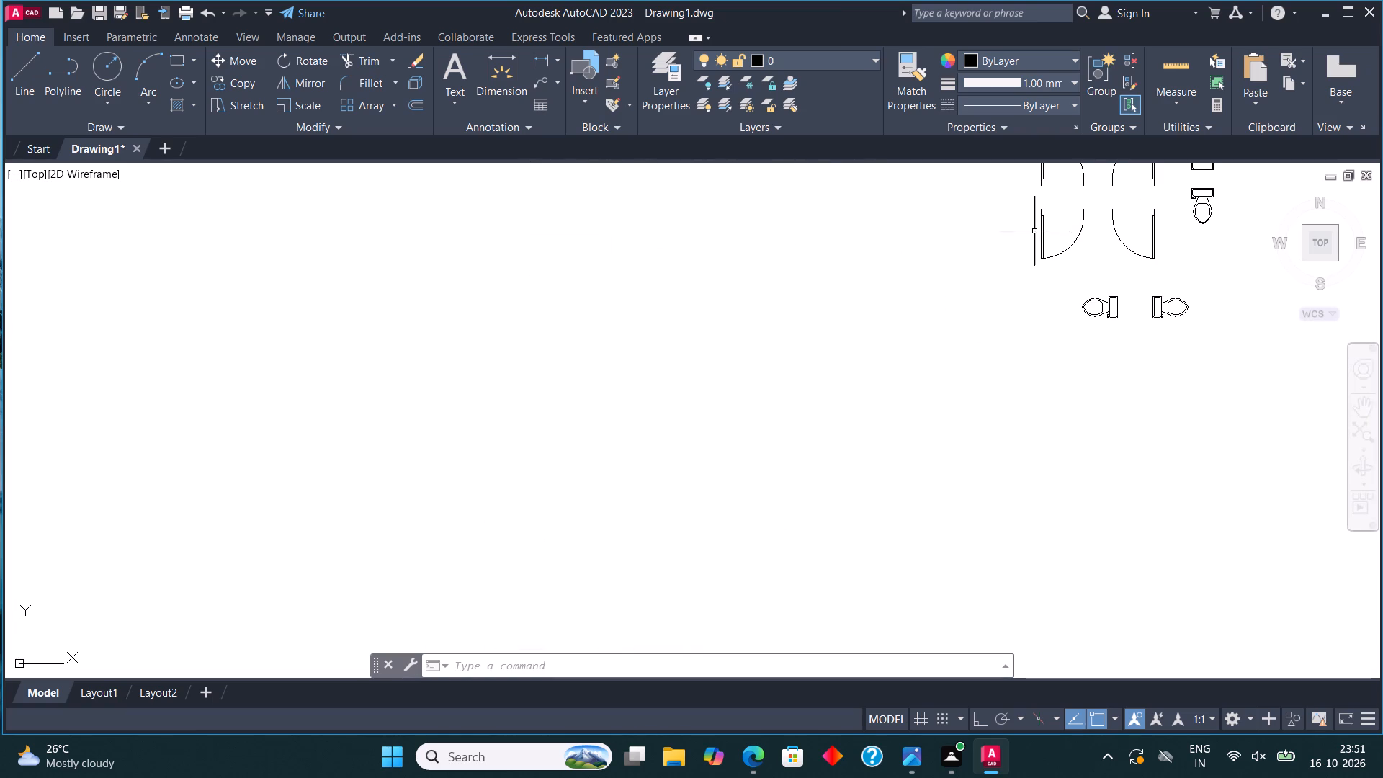
pyautogui.click(1045, 225)
pyautogui.click(240, 79)
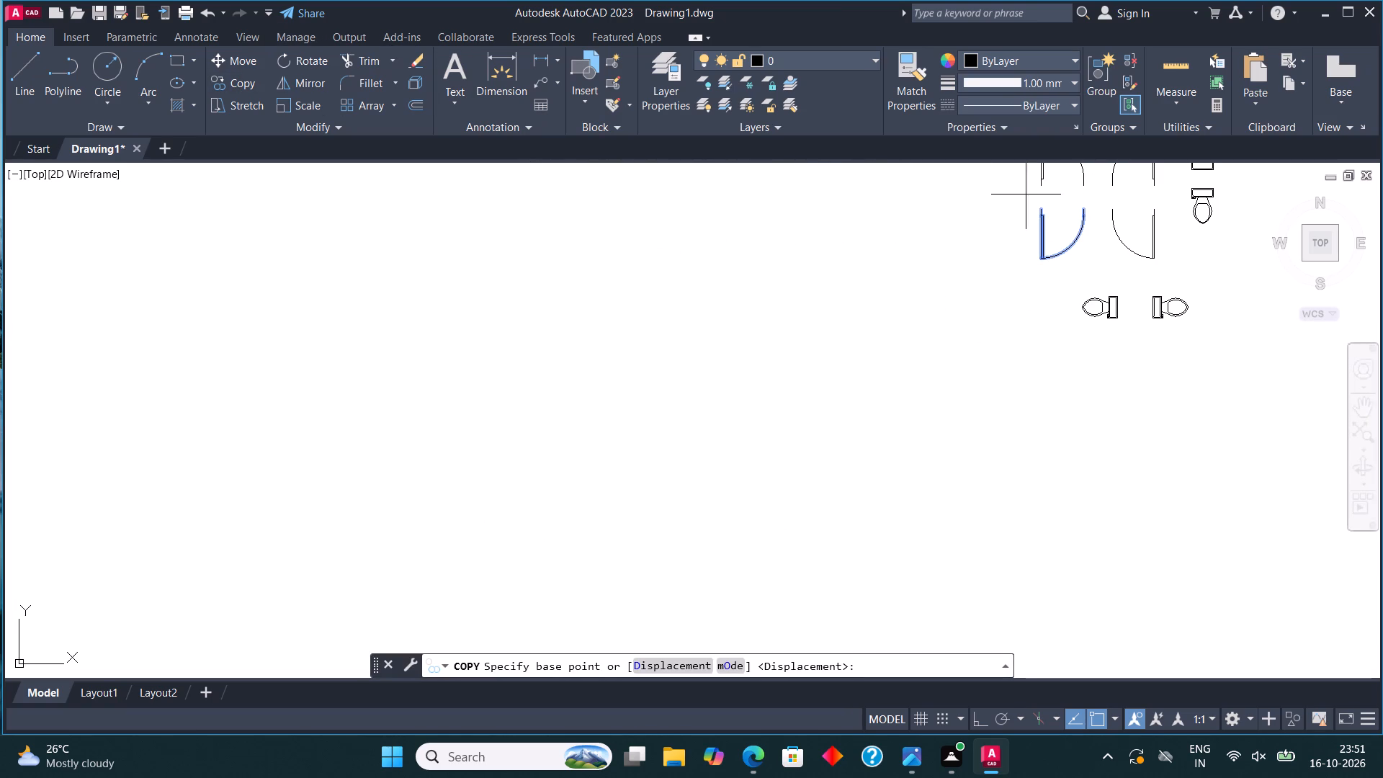
pyautogui.click(1040, 205)
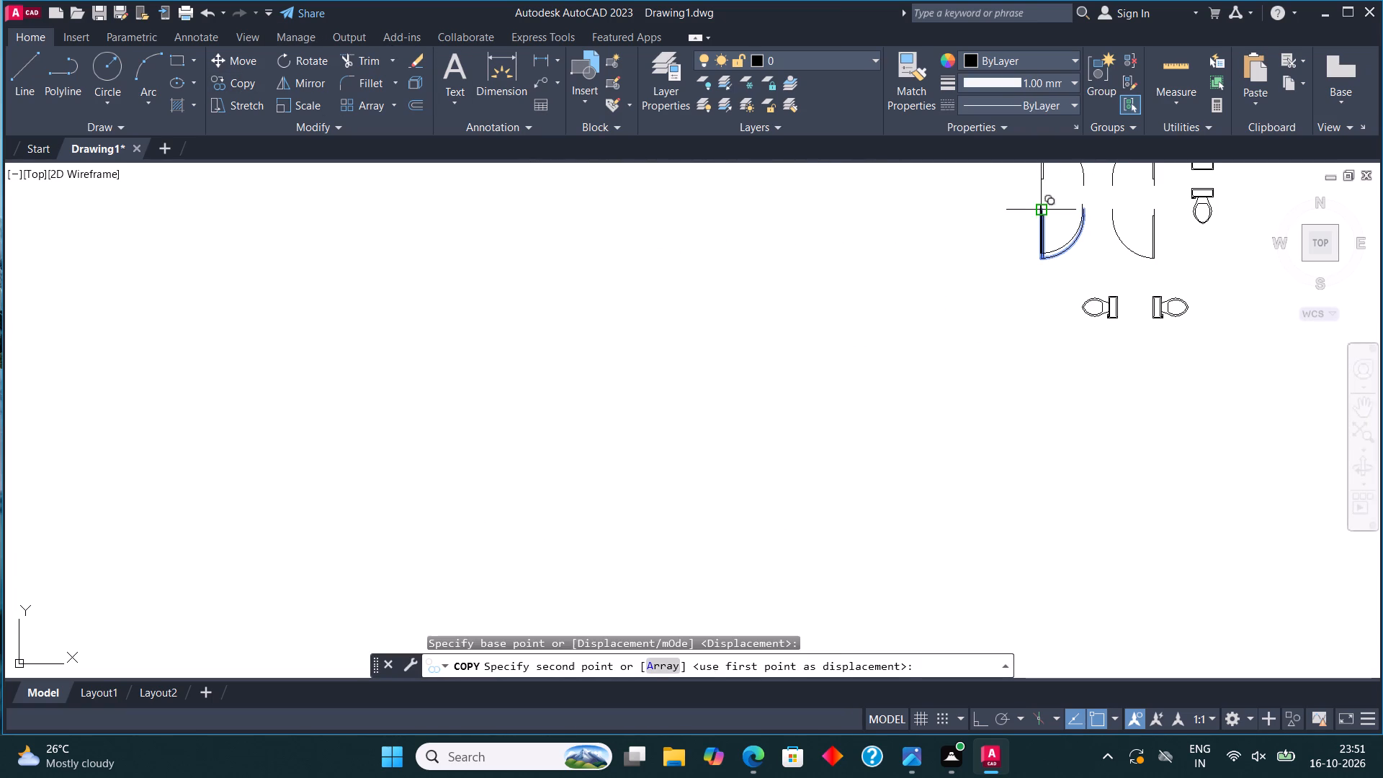
pyautogui.scroll(-3, 1099, 205)
pyautogui.scroll(1, 797, 390)
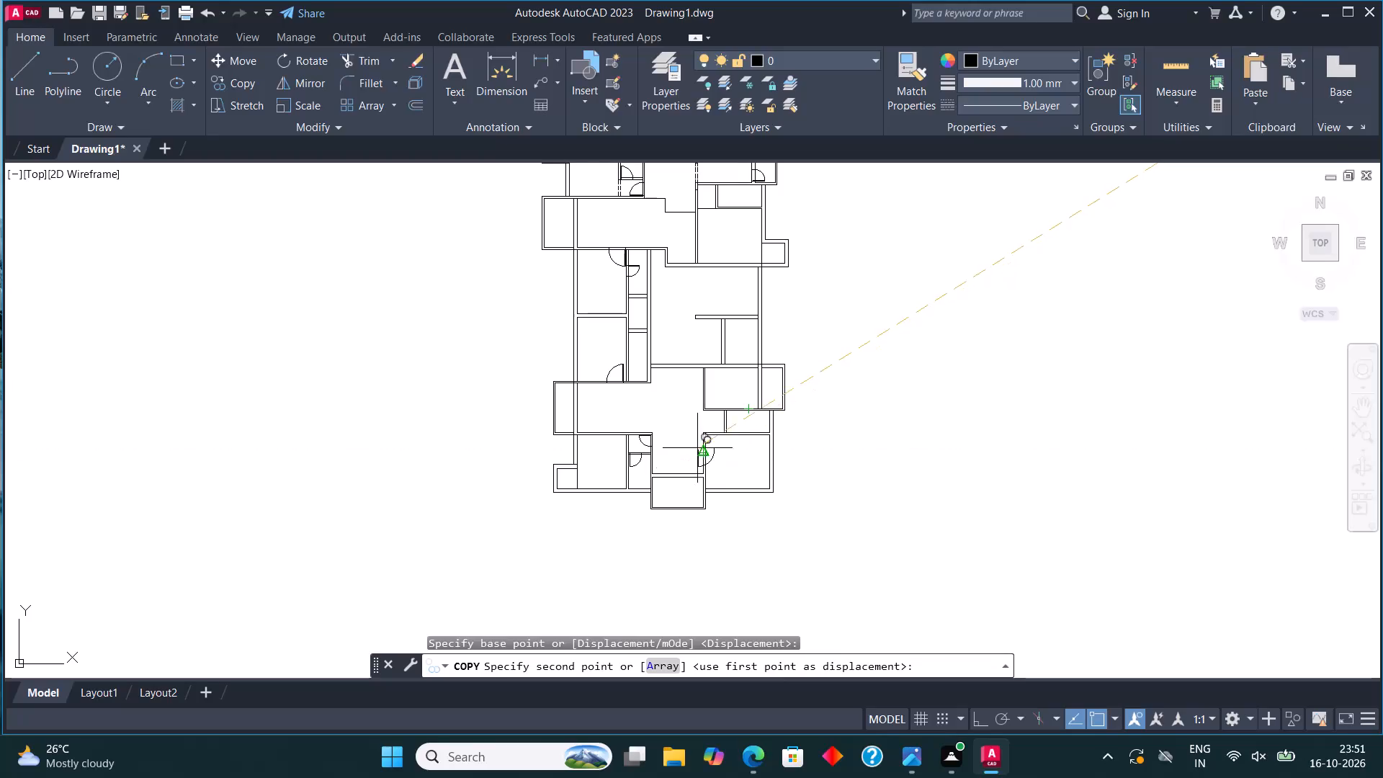
pyautogui.scroll(6, 735, 419)
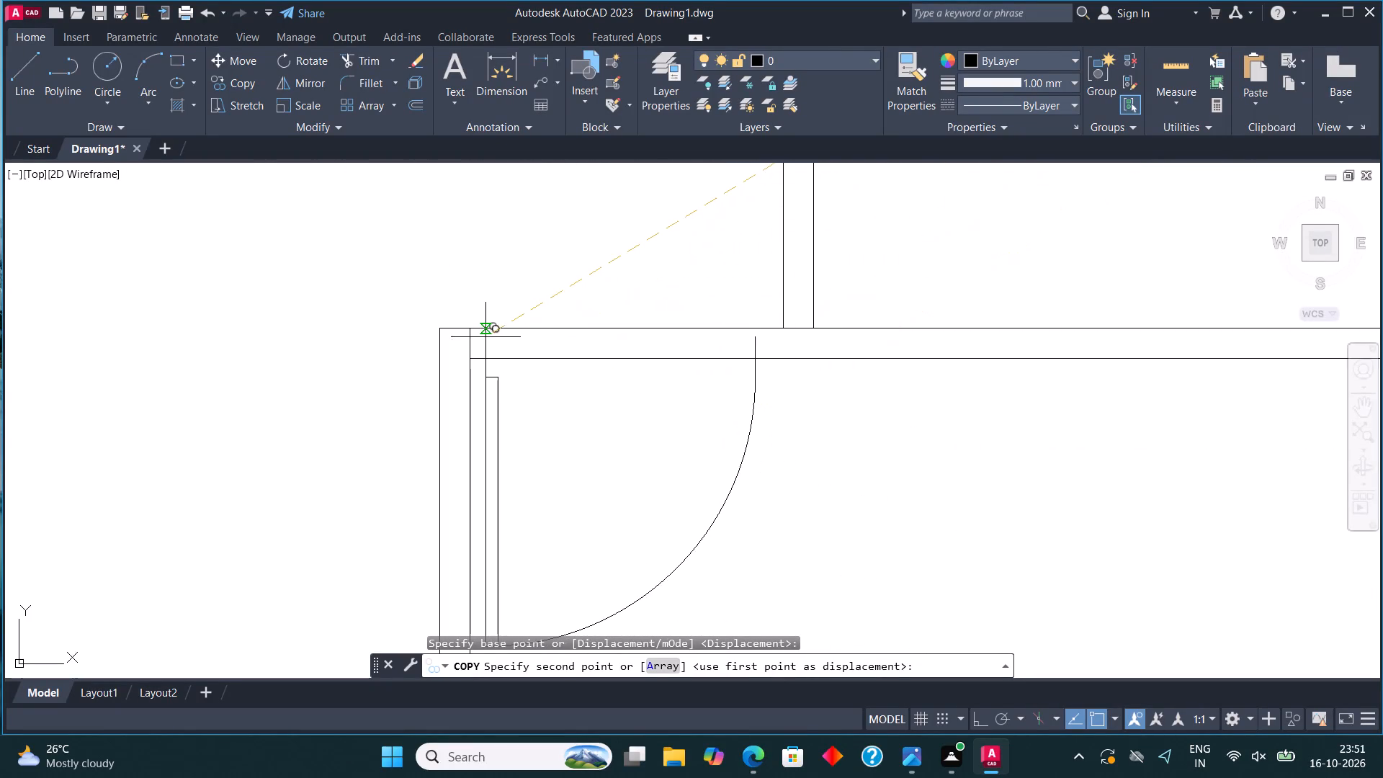
pyautogui.click(479, 334)
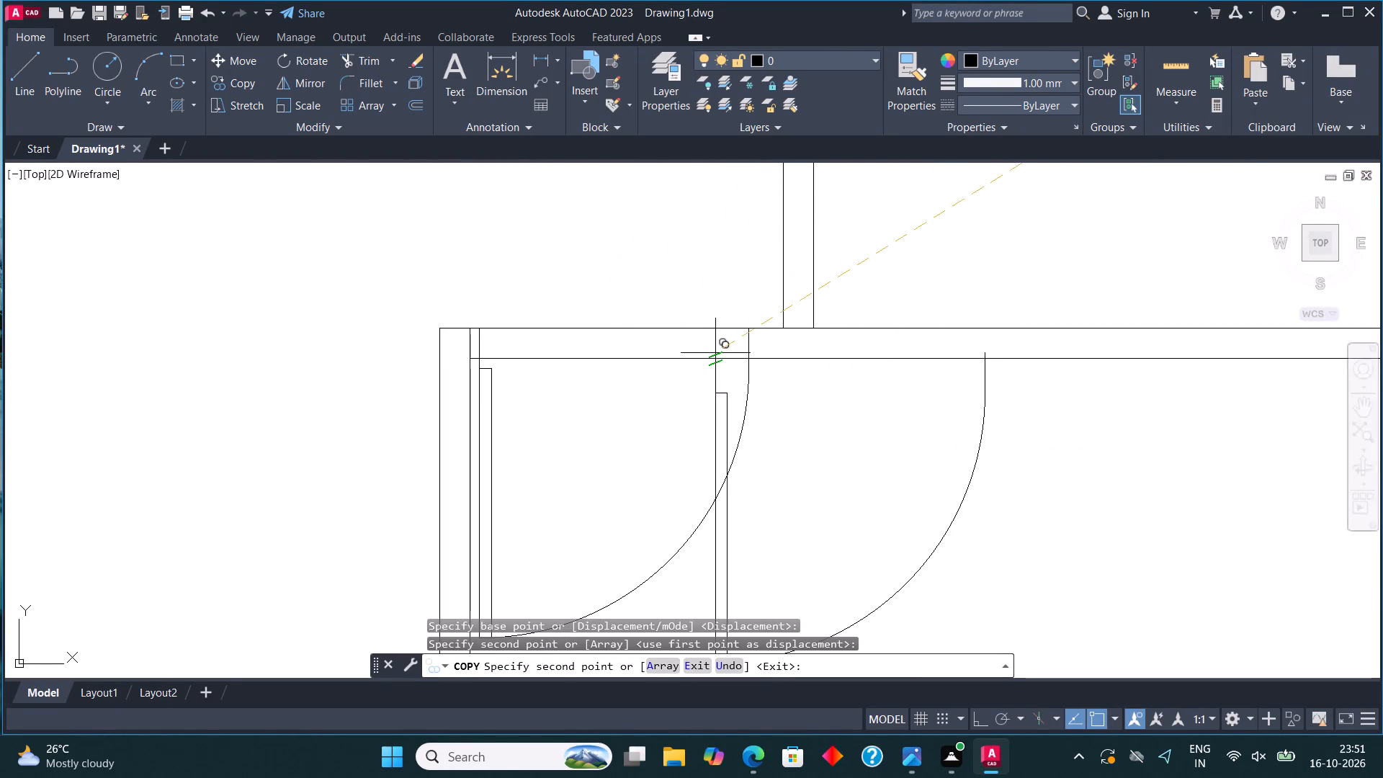
pyautogui.scroll(-4, 713, 387)
pyautogui.press('Escape')
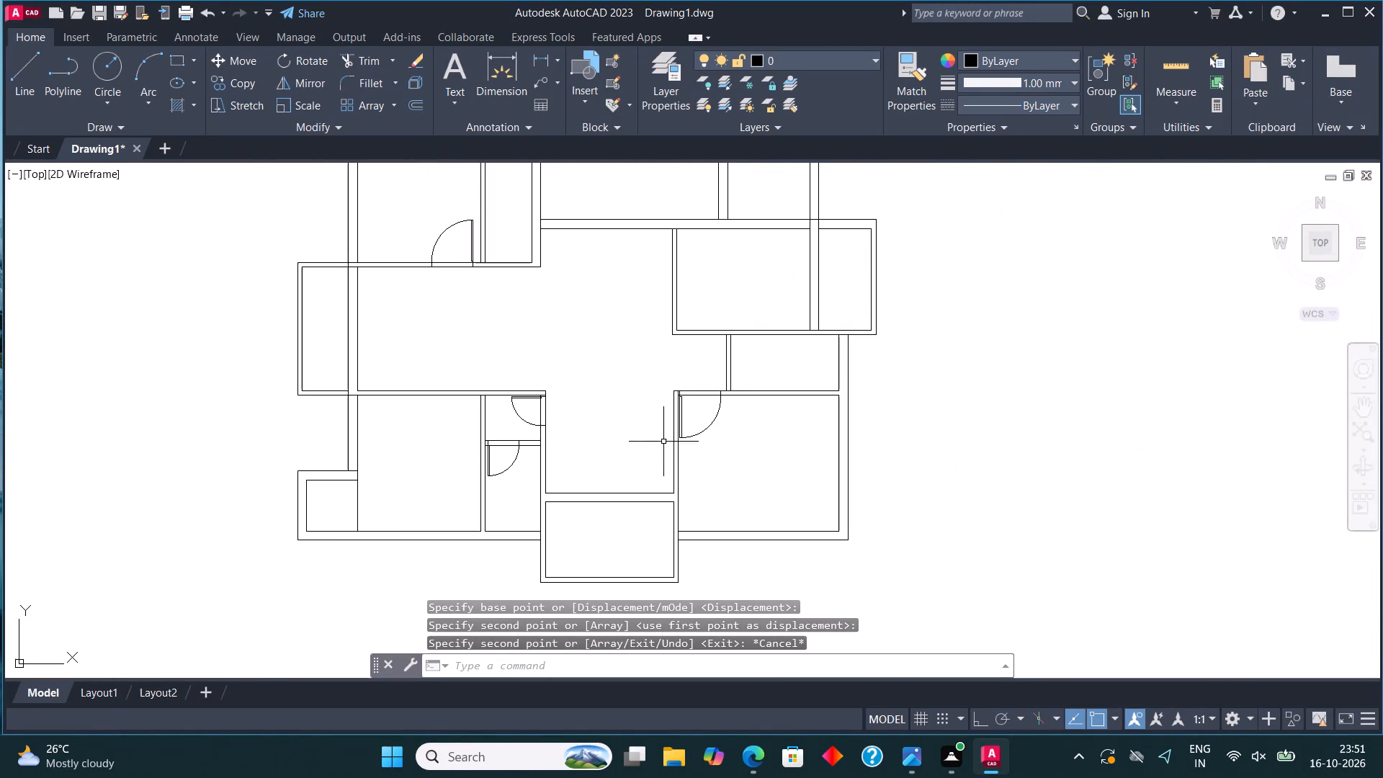
# Copy the upper-left door of the vertical-leaf set onto the bottom wall of the small room above, beside its left partition.
pyautogui.scroll(-5, 566, 441)
pyautogui.scroll(5, 761, 348)
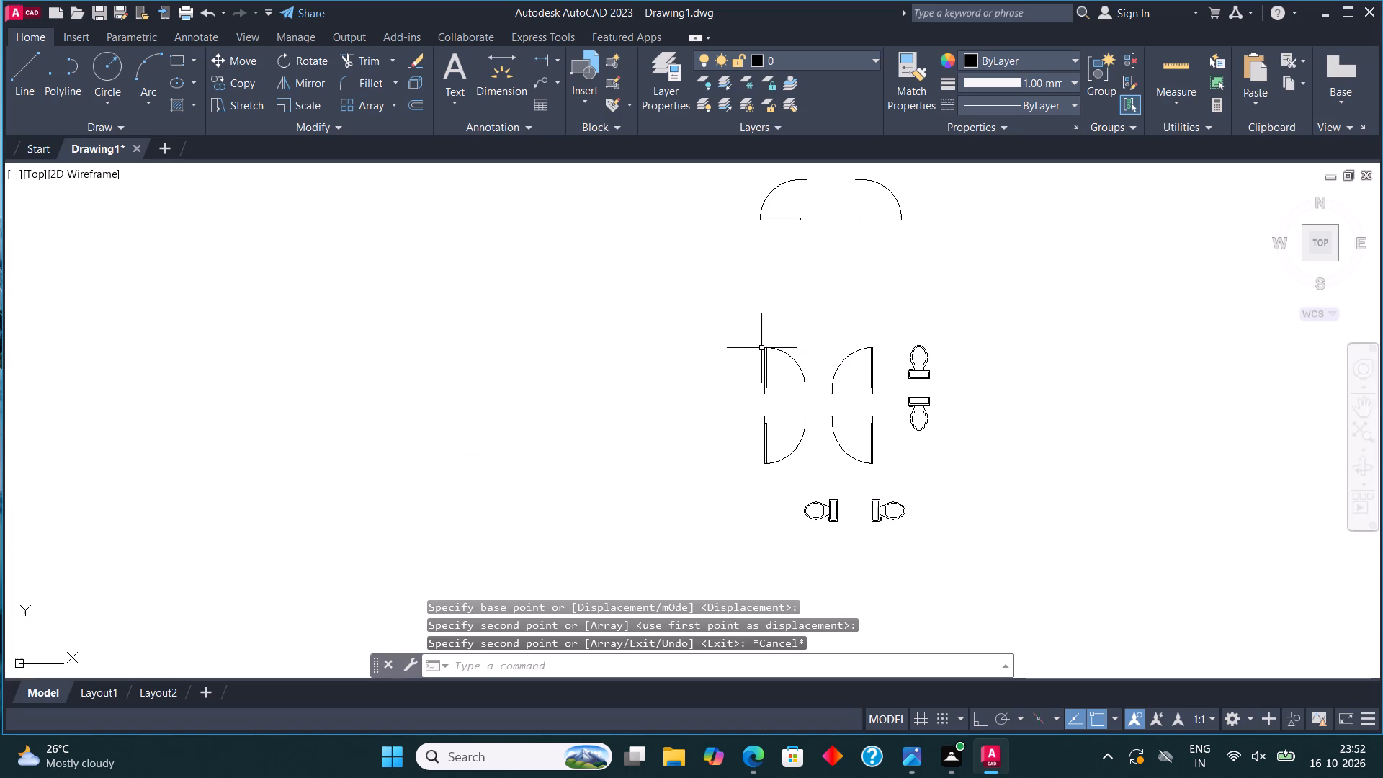
pyautogui.click(768, 365)
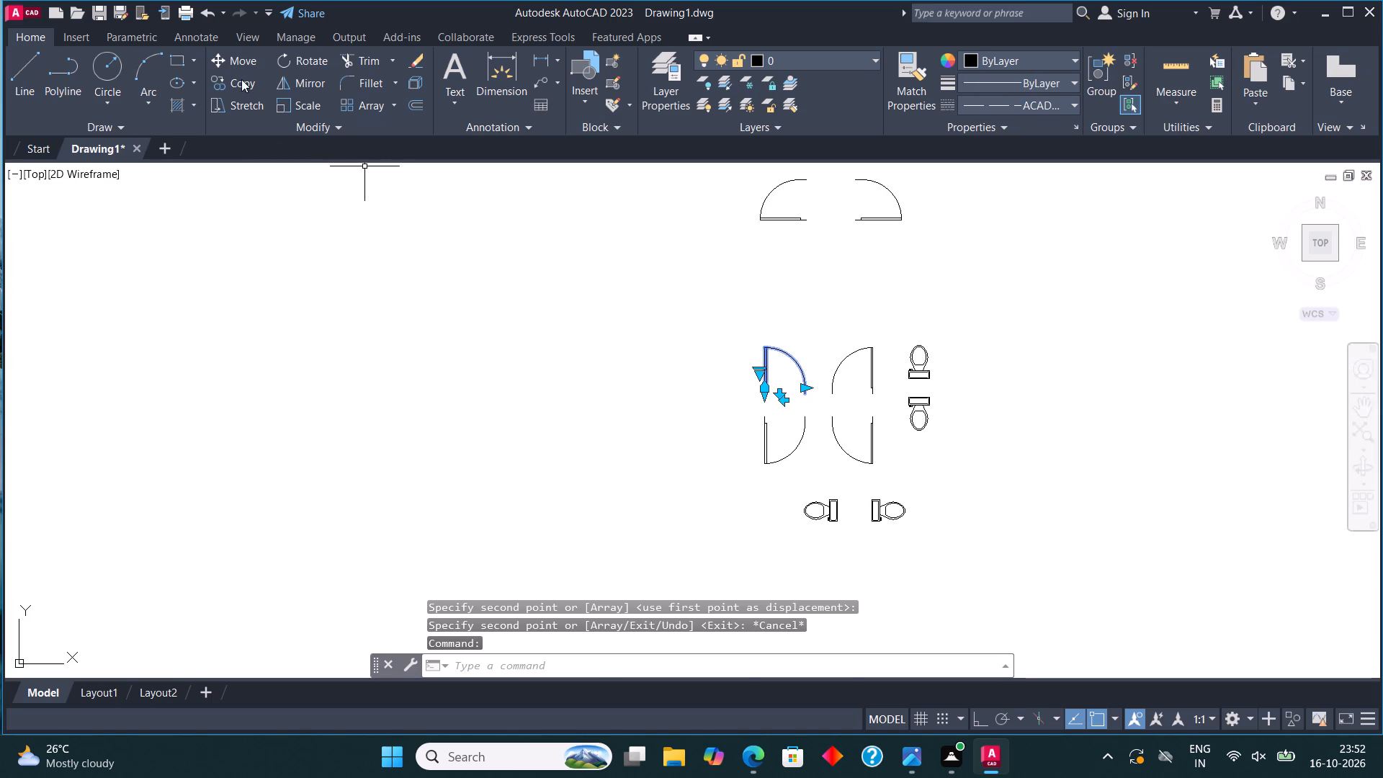
pyautogui.click(241, 79)
pyautogui.click(761, 394)
pyautogui.scroll(-3, 871, 326)
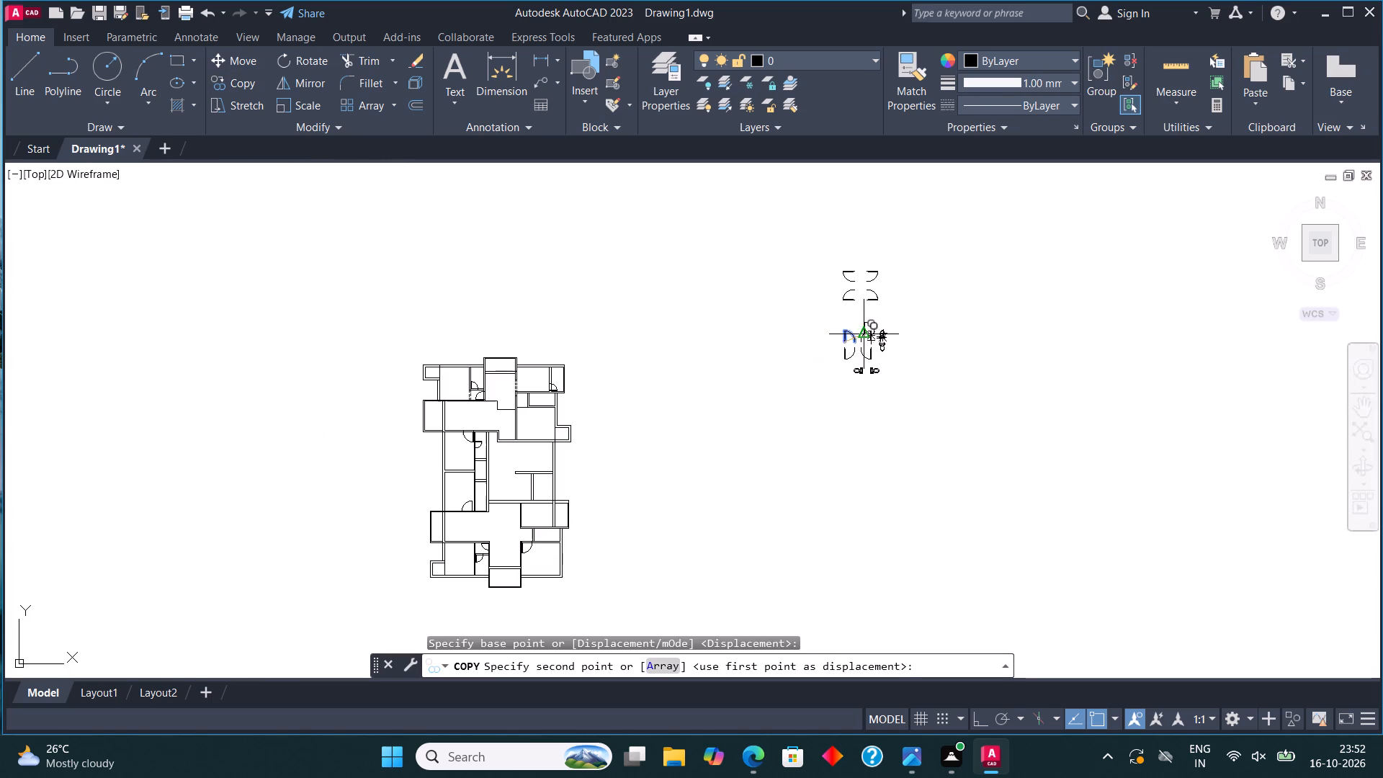
pyautogui.scroll(4, 525, 547)
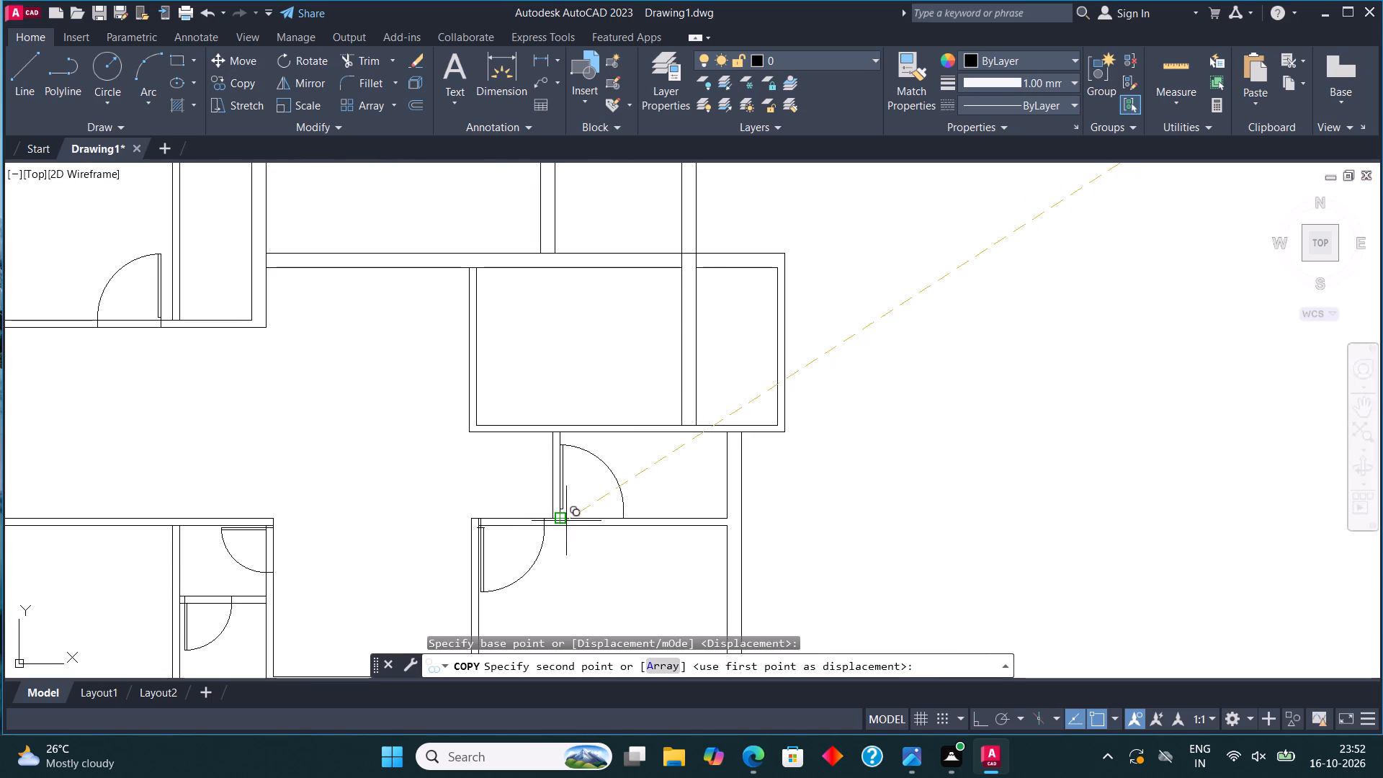
pyautogui.scroll(4, 566, 521)
pyautogui.click(527, 546)
pyautogui.scroll(-2, 555, 529)
pyautogui.press('Escape')
# Scale down the small room's copied door about its lower hinge-side end on the bottom wall.
pyautogui.click(542, 482)
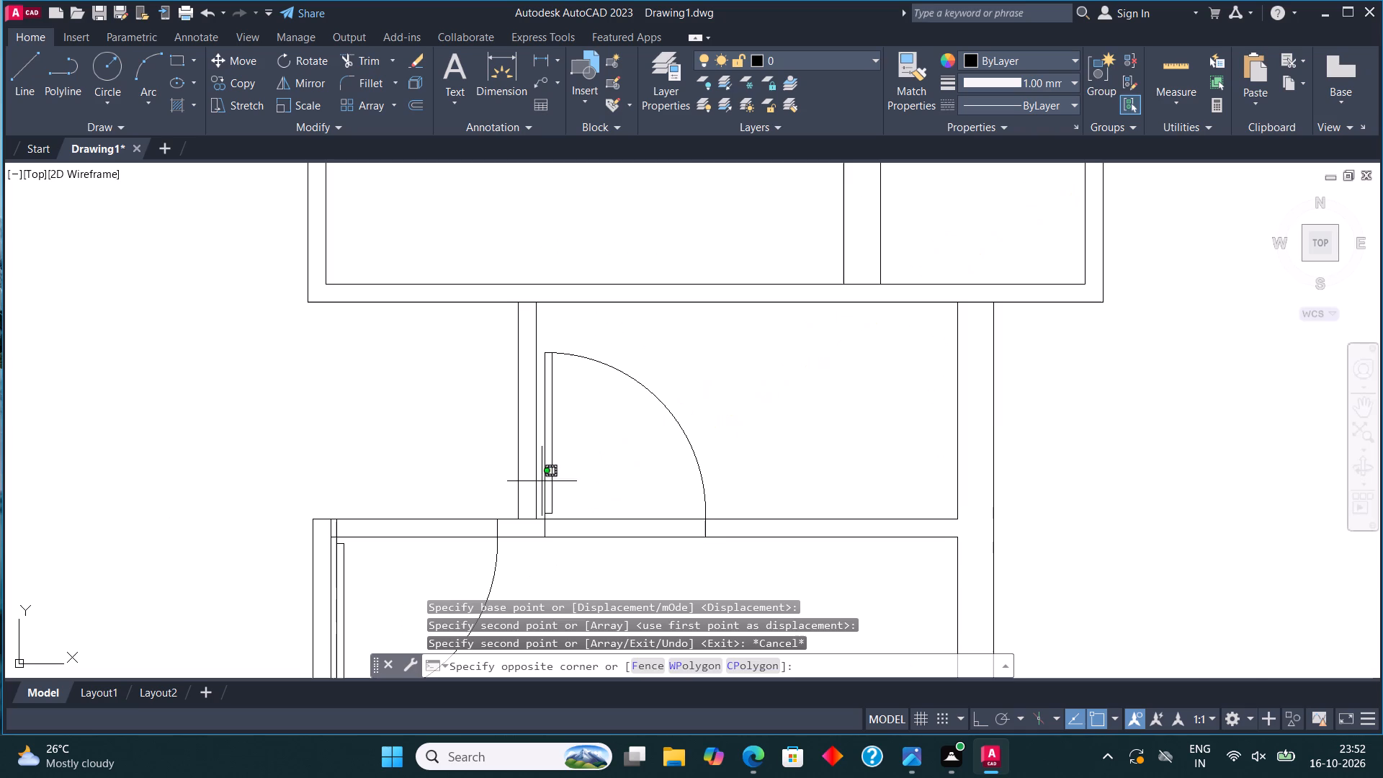
pyautogui.click(545, 427)
pyautogui.click(545, 450)
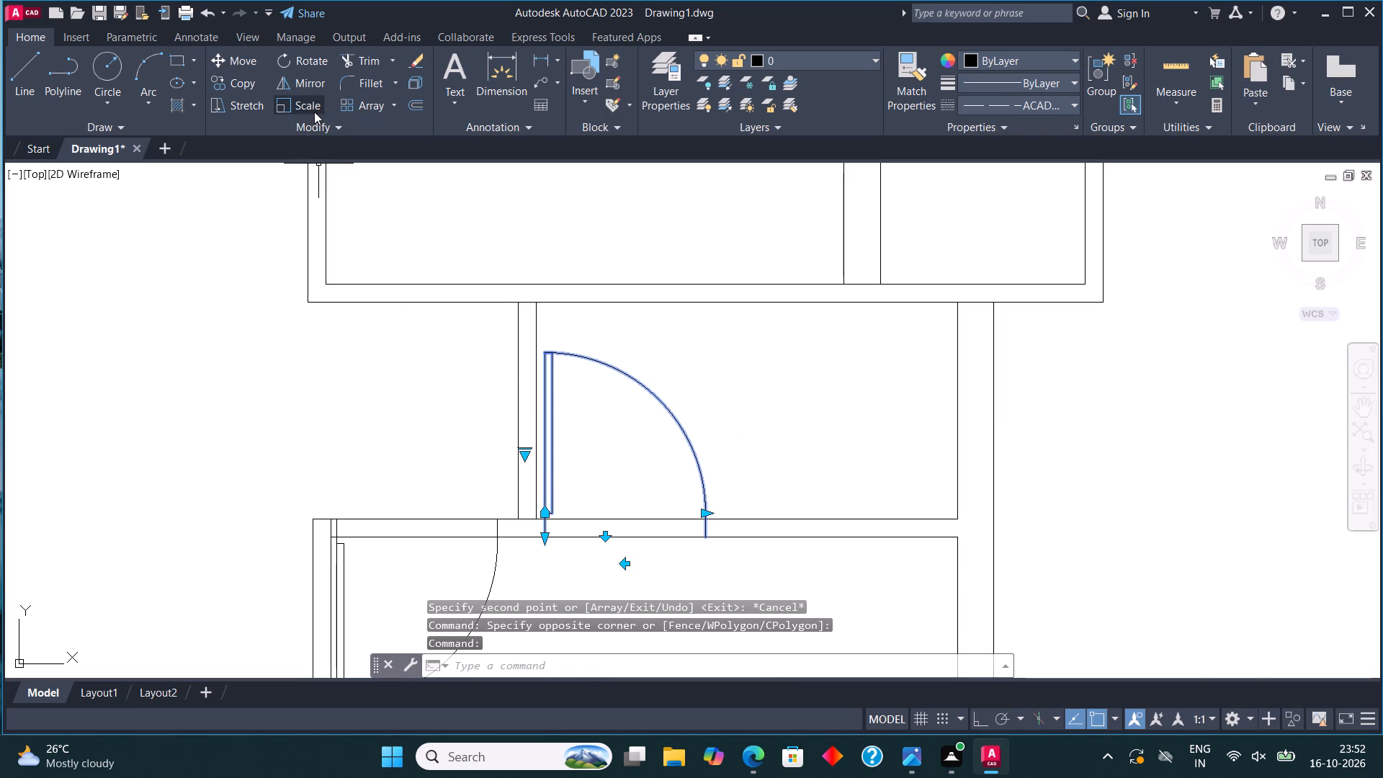
pyautogui.click(314, 107)
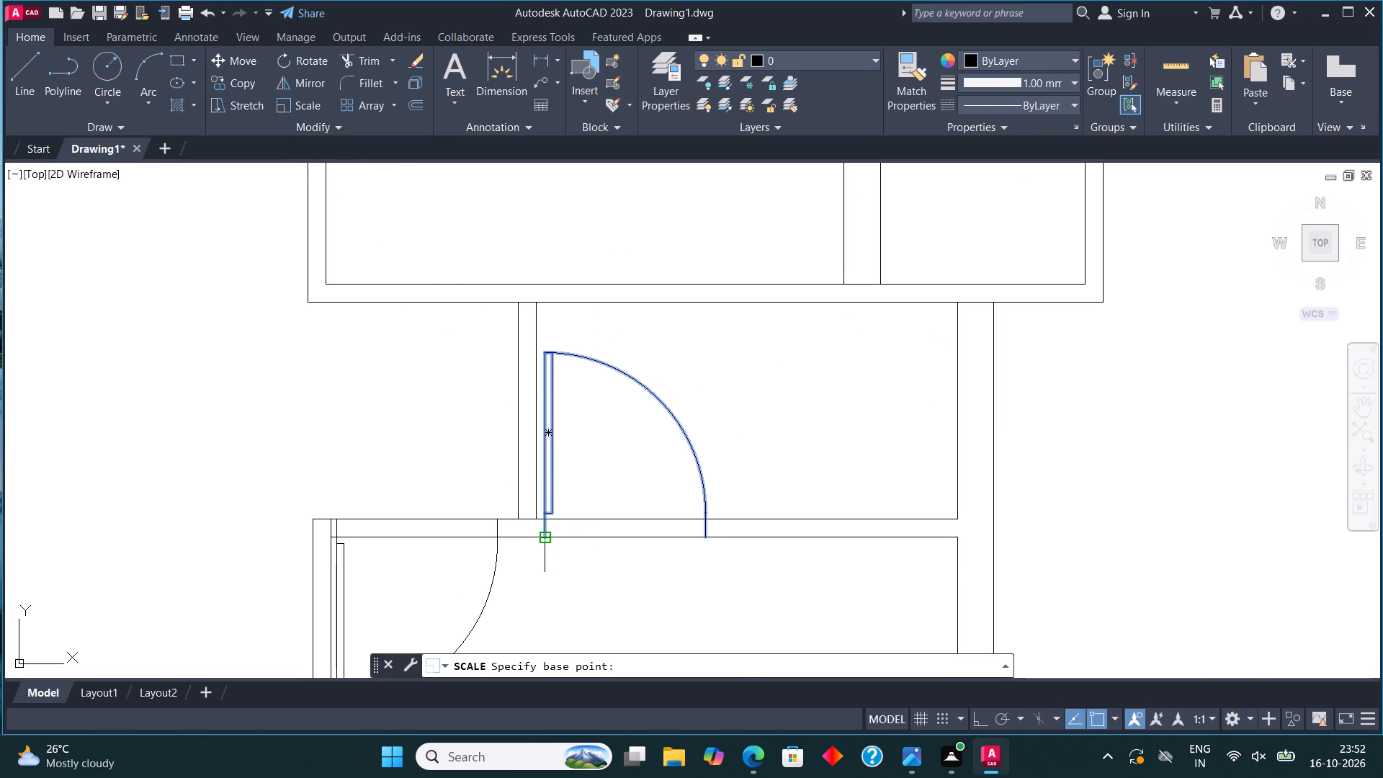
pyautogui.click(548, 537)
pyautogui.click(586, 480)
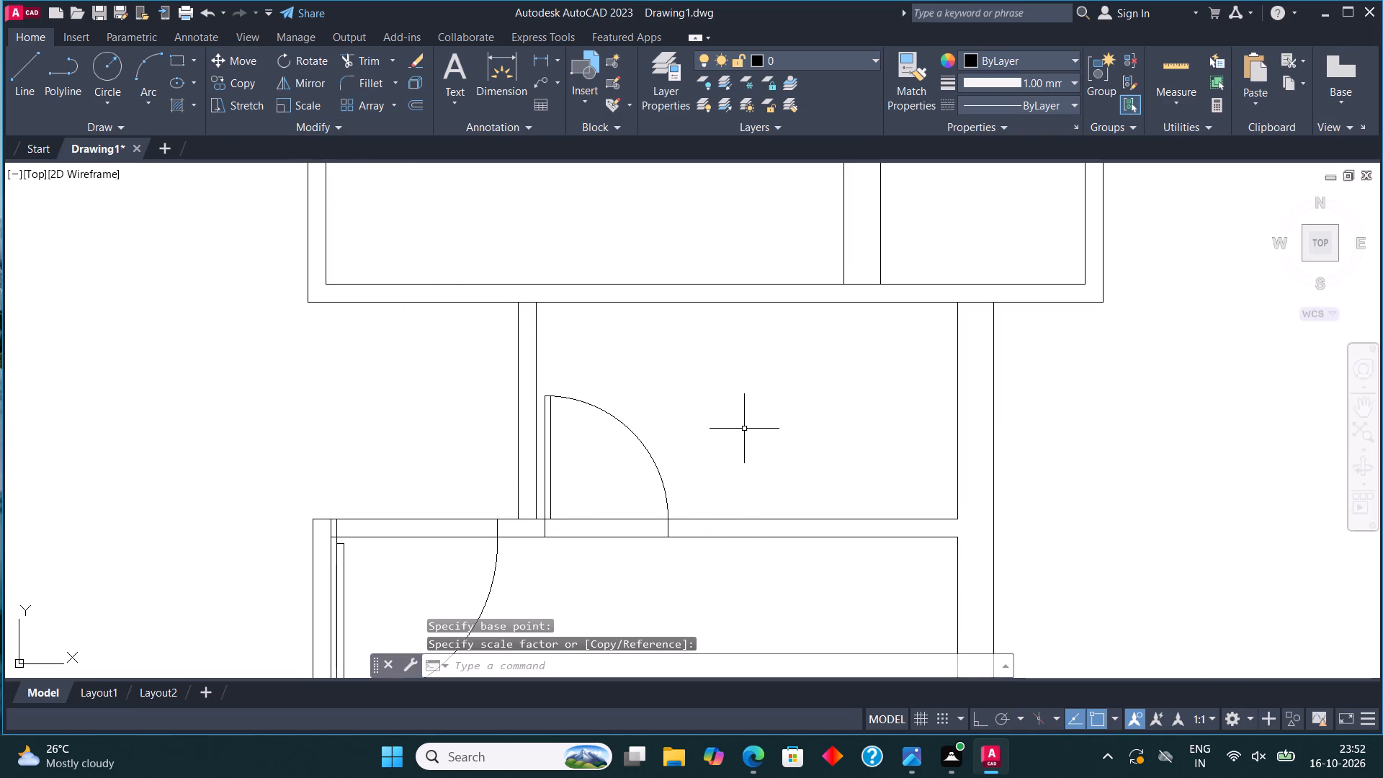
# Copy the lower-right door of the horizontal-leaf set onto the wall dividing the projecting right-hand room, near its bottom, swinging into the narrow strip.
pyautogui.scroll(-2, 690, 491)
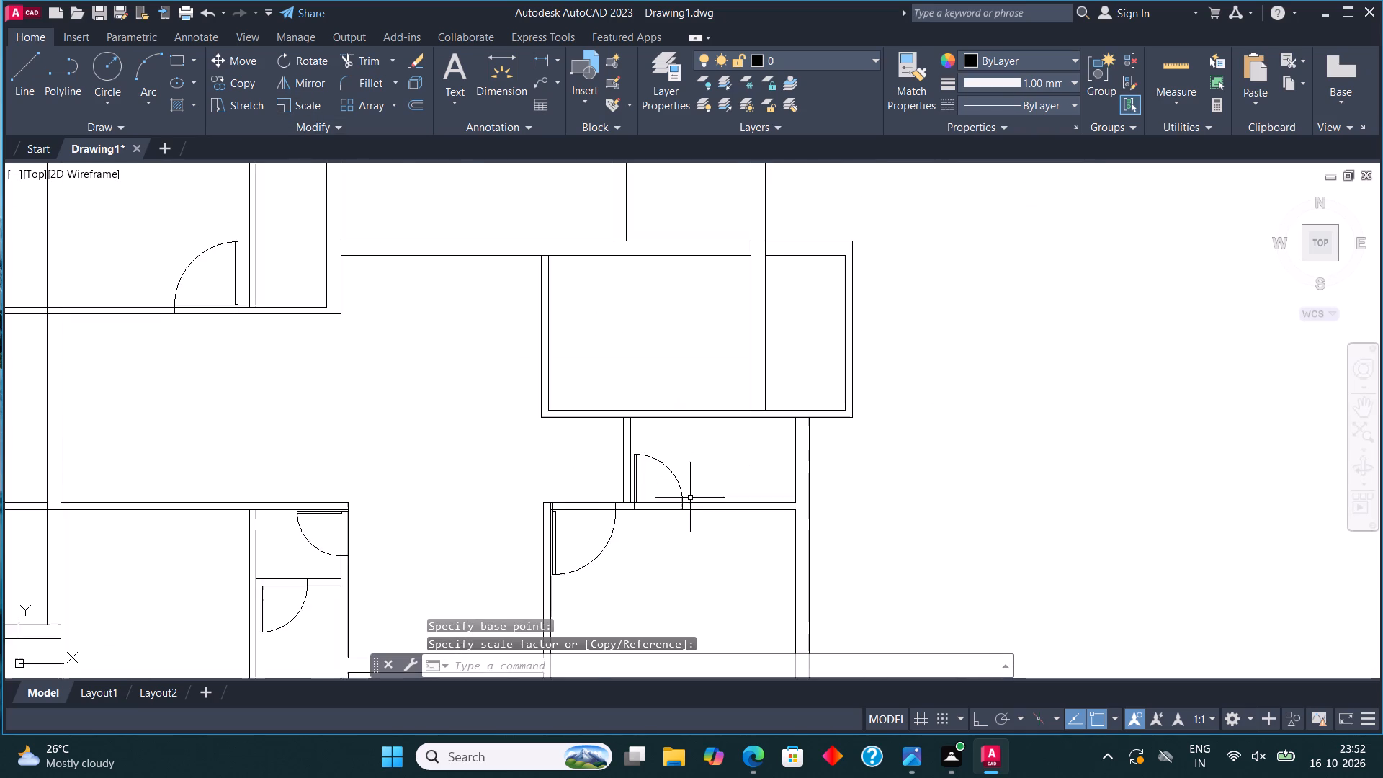
pyautogui.scroll(-5, 690, 498)
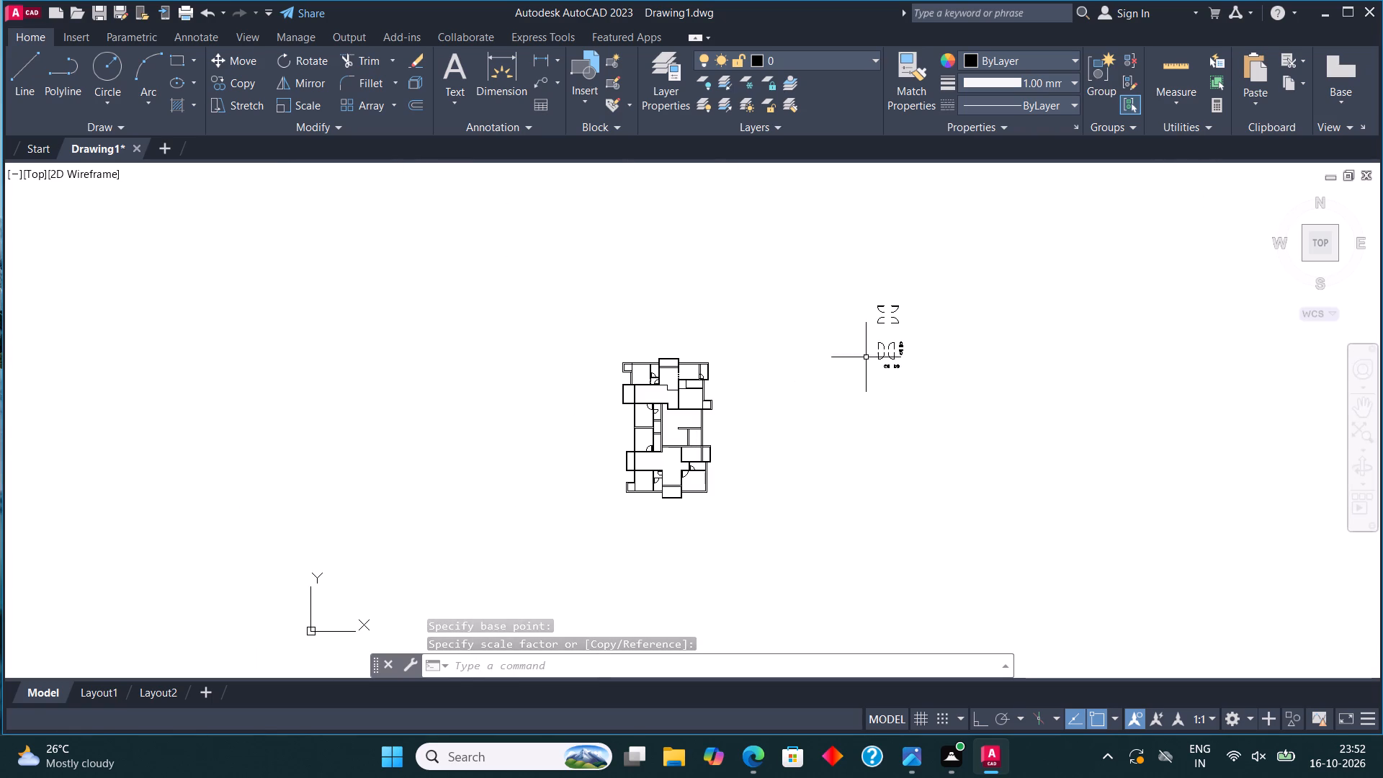
pyautogui.scroll(6, 906, 320)
pyautogui.moveTo(675, 346); pyautogui.dragTo(662, 360)
pyautogui.click(578, 445)
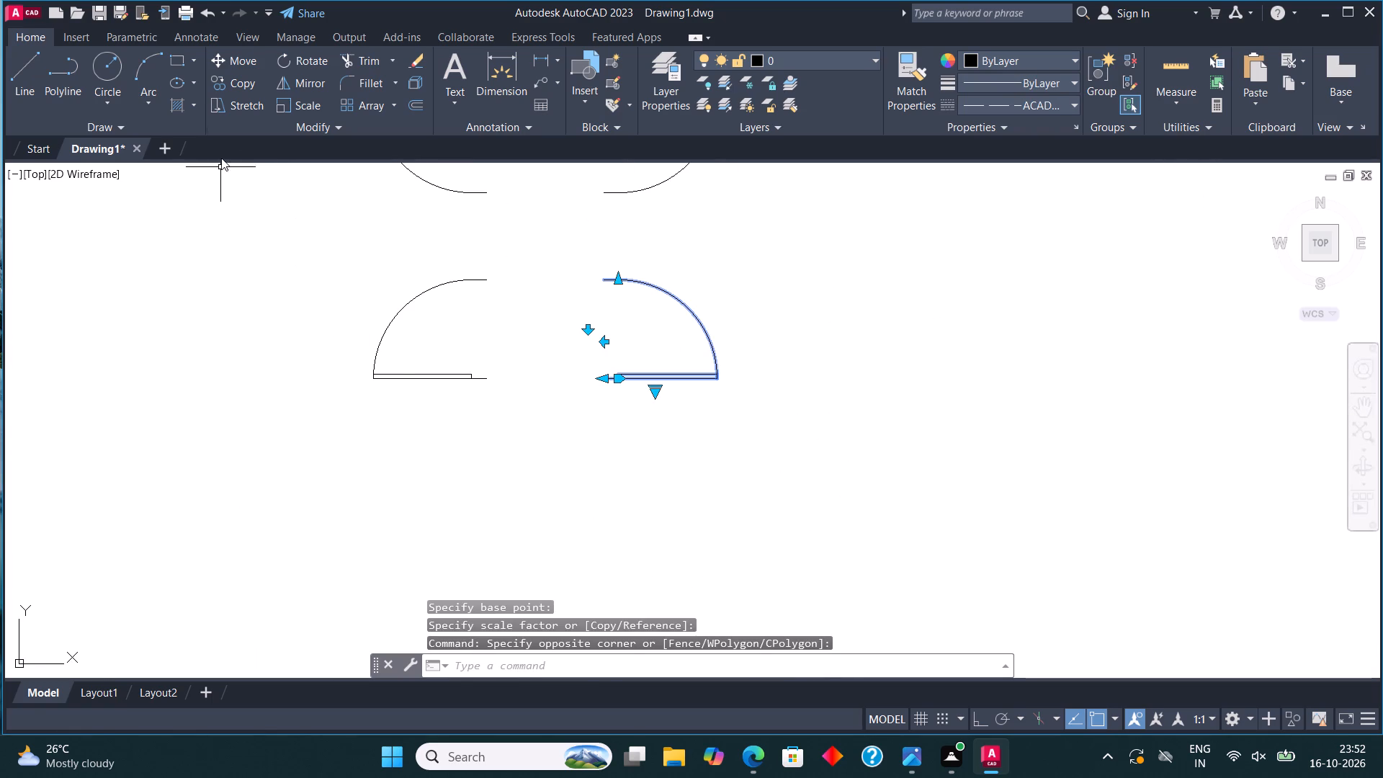
pyautogui.click(232, 79)
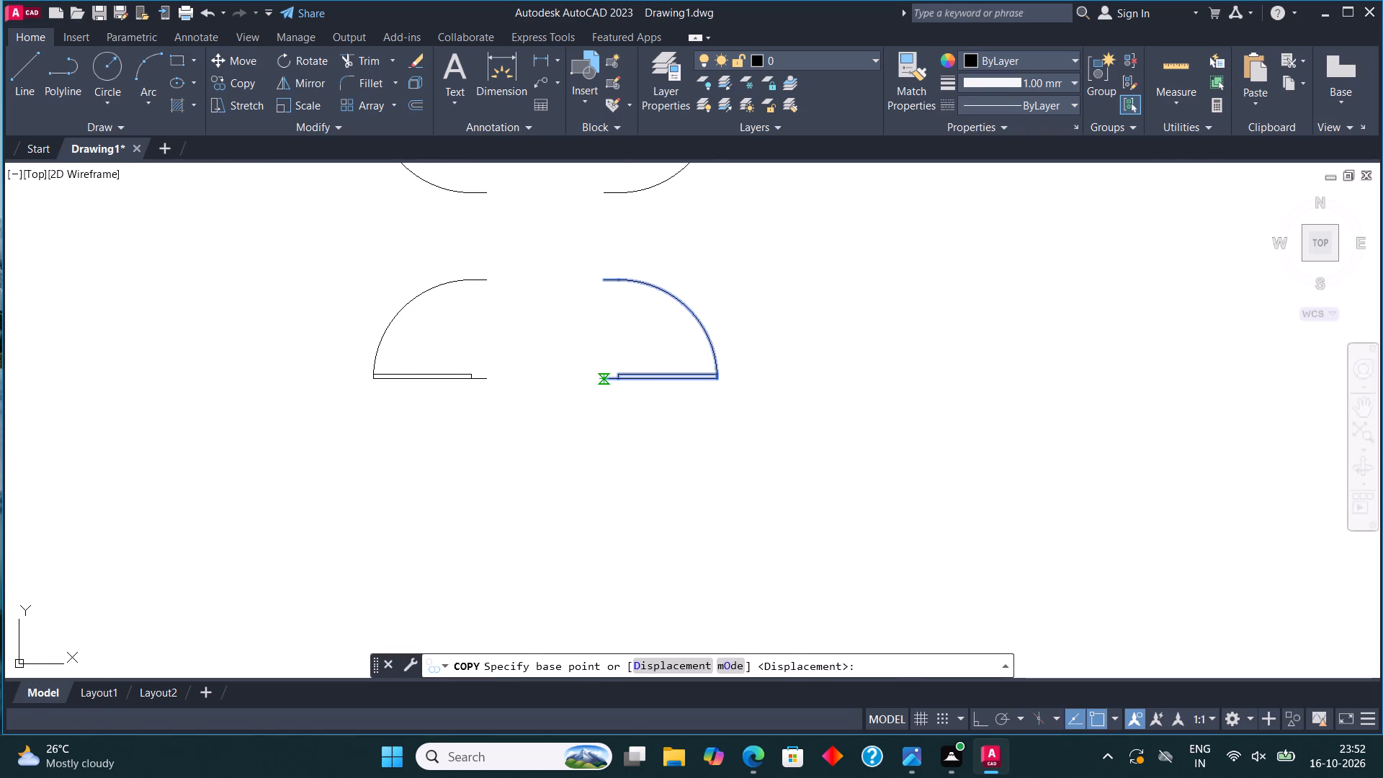
pyautogui.click(601, 378)
pyautogui.scroll(-5, 828, 343)
pyautogui.moveTo(757, 489); pyautogui.dragTo(867, 442, button='middle')
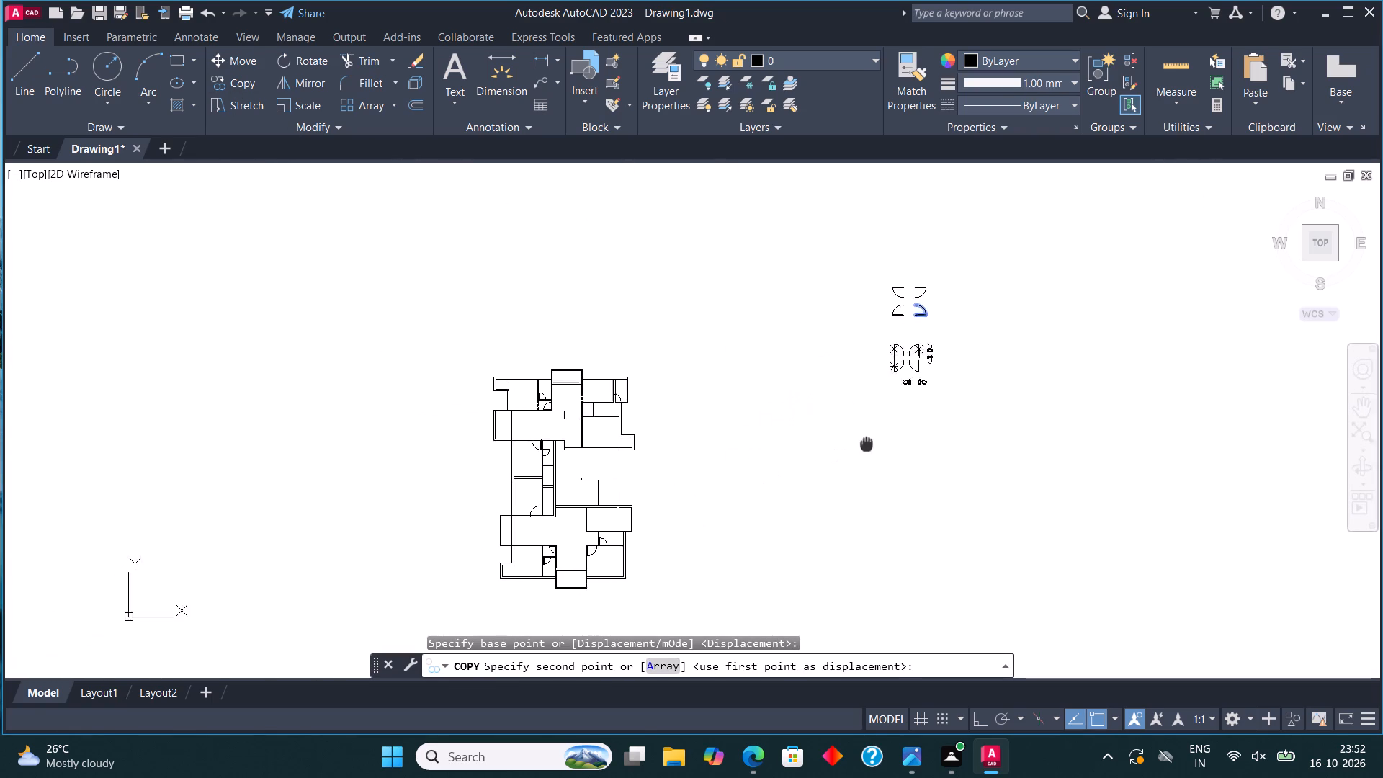
pyautogui.moveTo(867, 442); pyautogui.dragTo(895, 439, button='middle')
pyautogui.scroll(5, 632, 535)
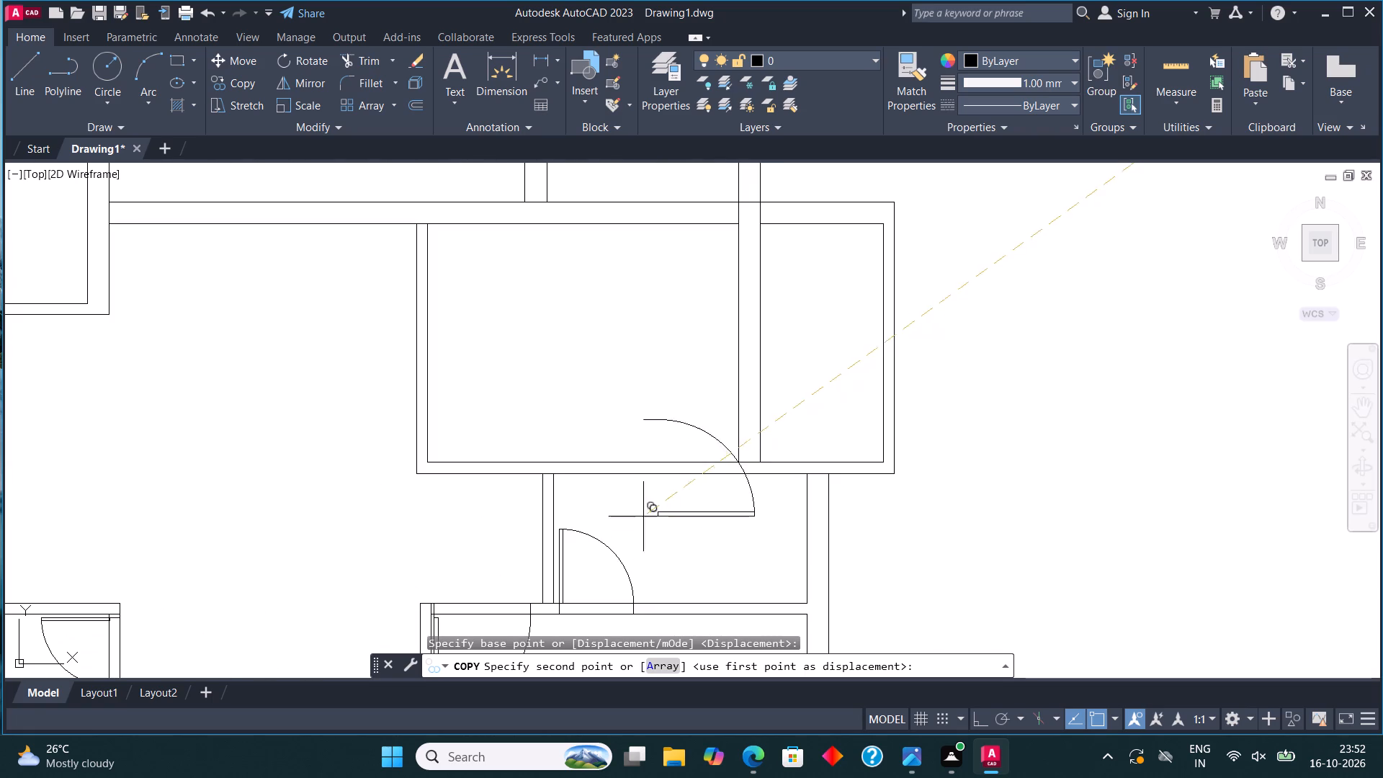
pyautogui.click(734, 451)
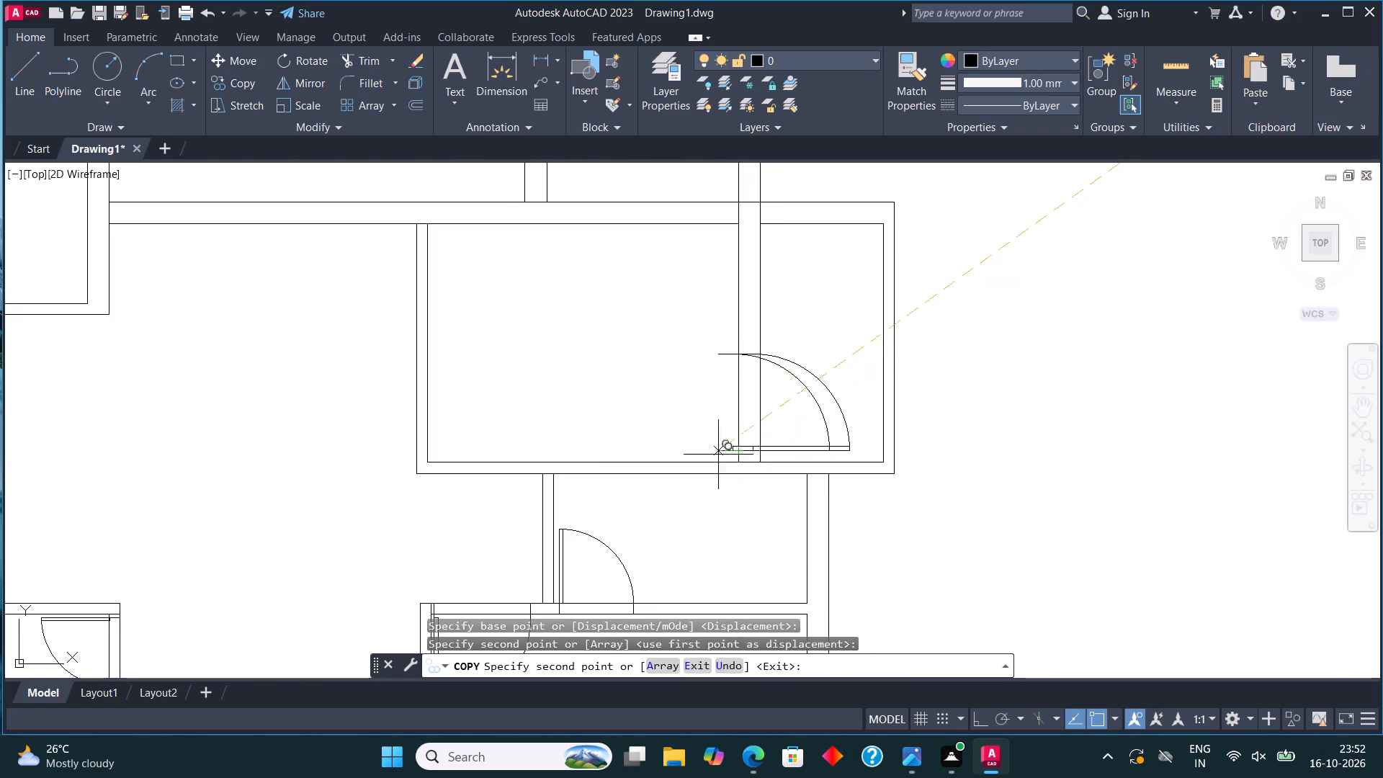
pyautogui.press('Escape')
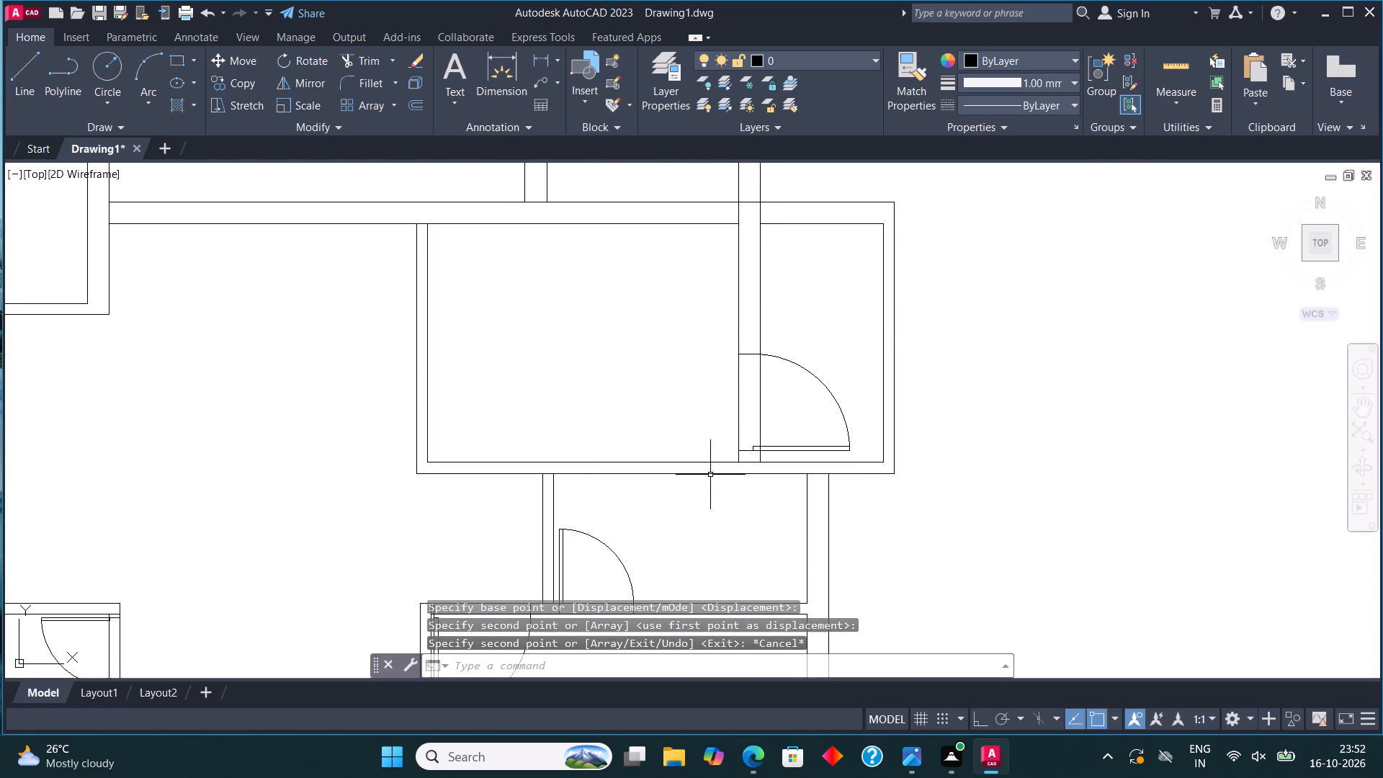
# Copy the upper-left door of the vertical-leaf set onto the bottom wall of the small upper-right room, beside its left partition.
pyautogui.scroll(-3, 714, 486)
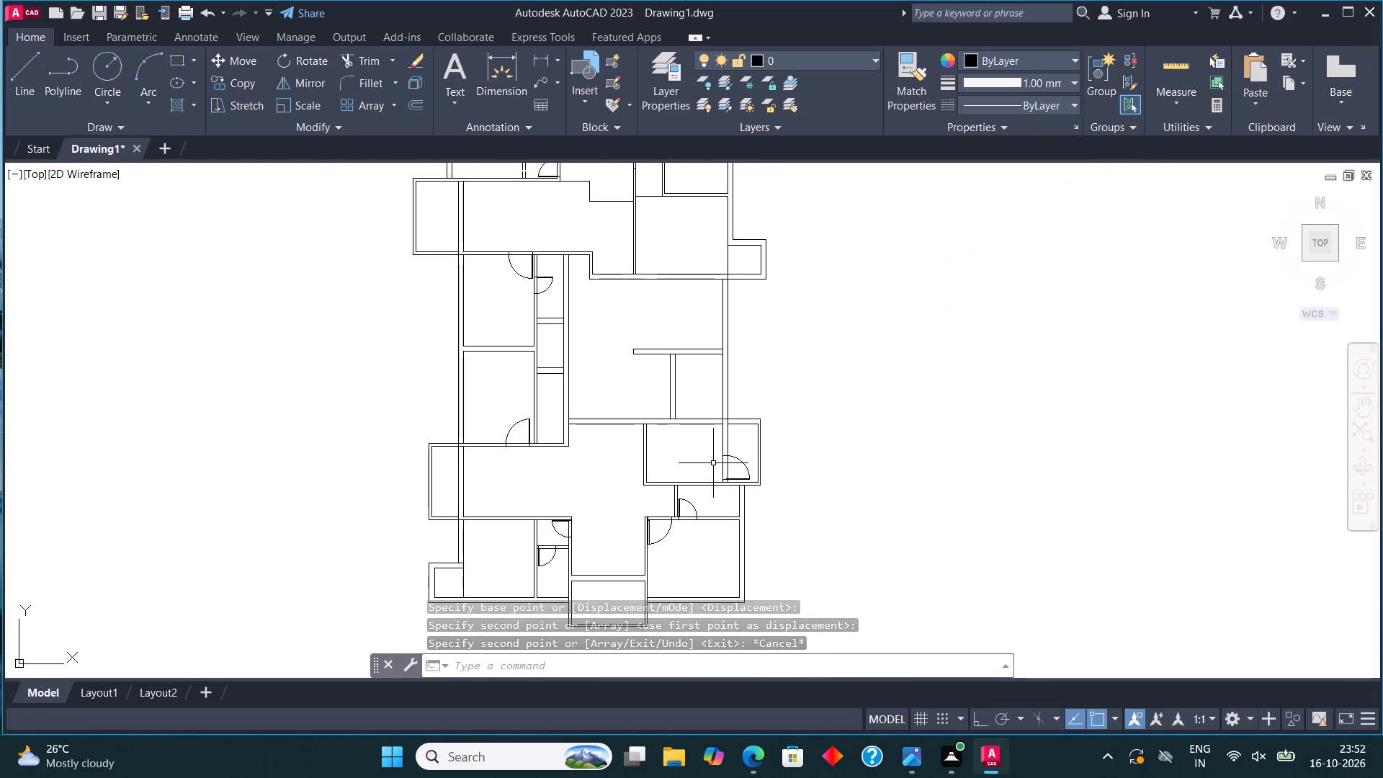
pyautogui.moveTo(713, 471); pyautogui.dragTo(837, 473, button='middle')
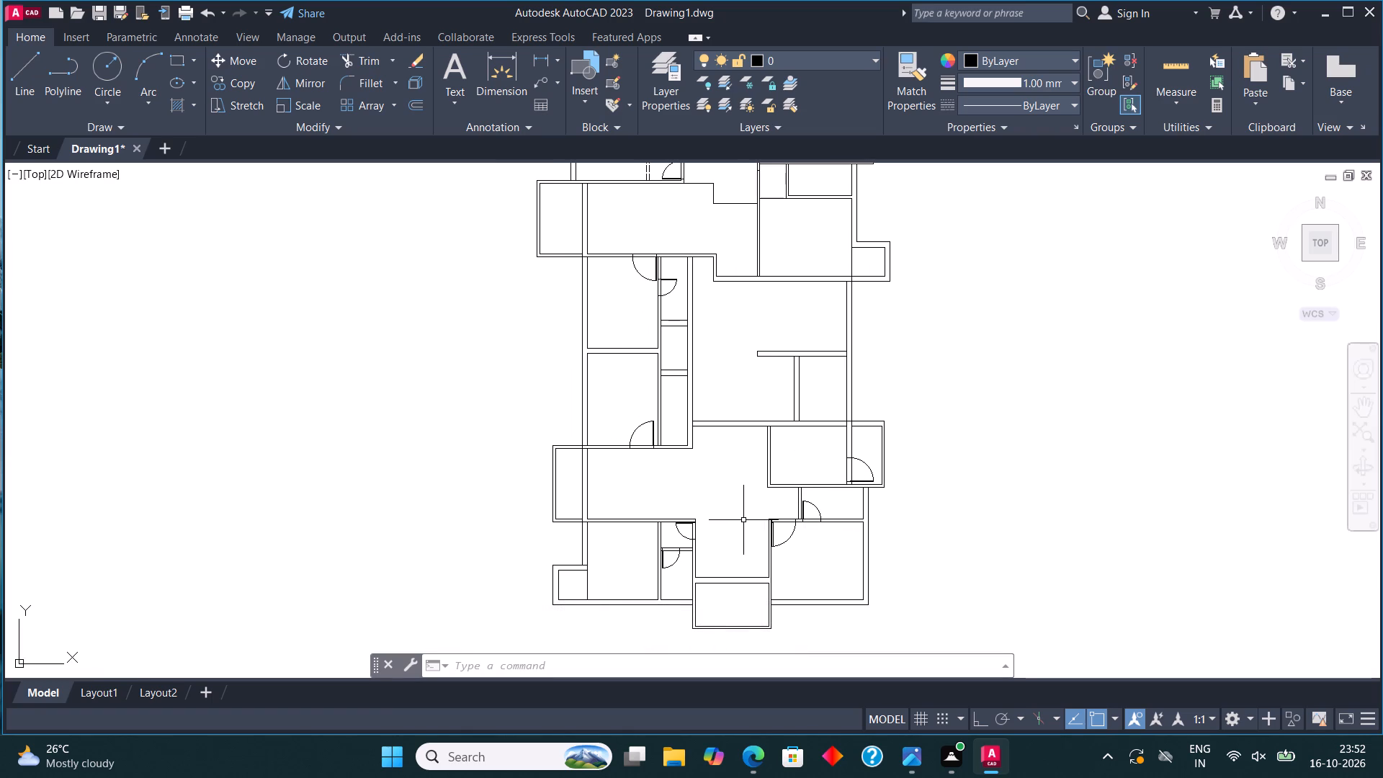
pyautogui.moveTo(662, 330); pyautogui.dragTo(661, 389, button='middle')
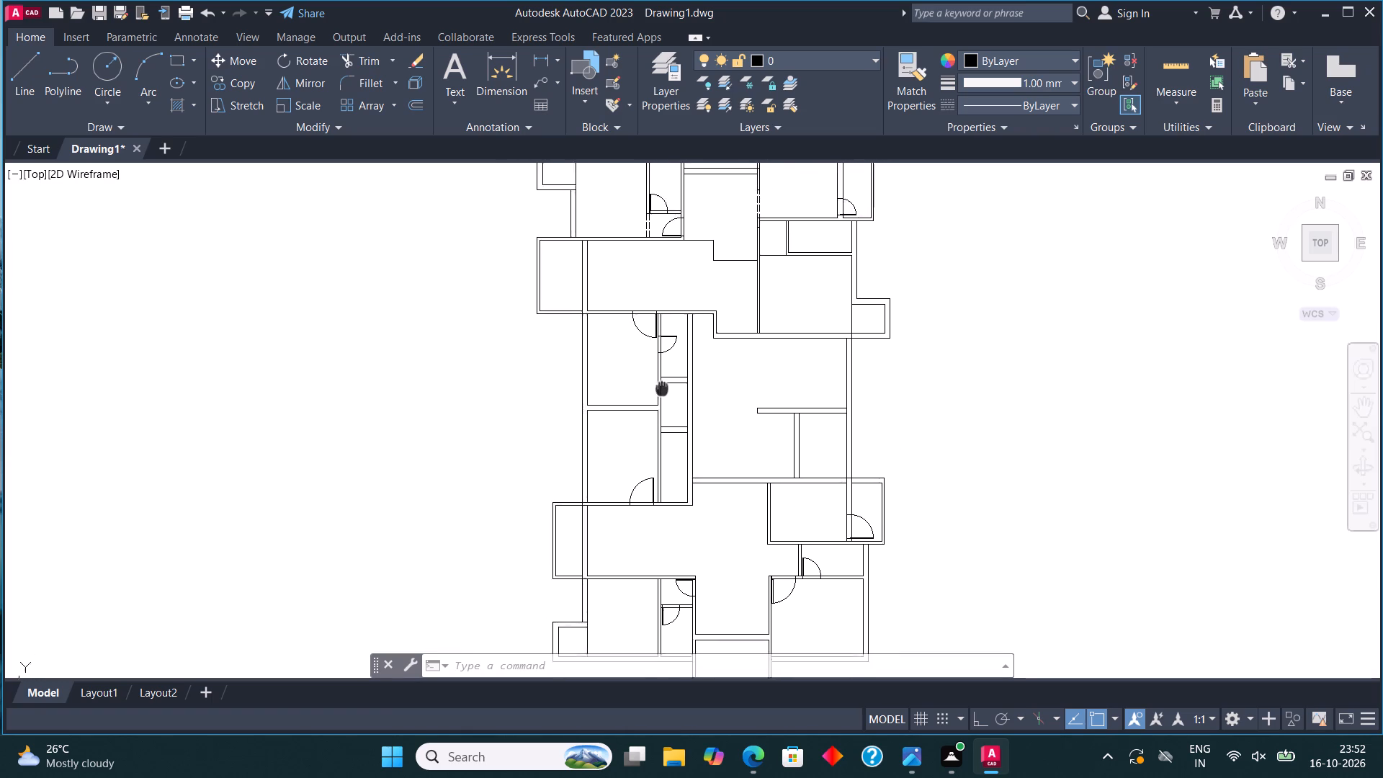
pyautogui.moveTo(661, 389); pyautogui.dragTo(623, 483, button='middle')
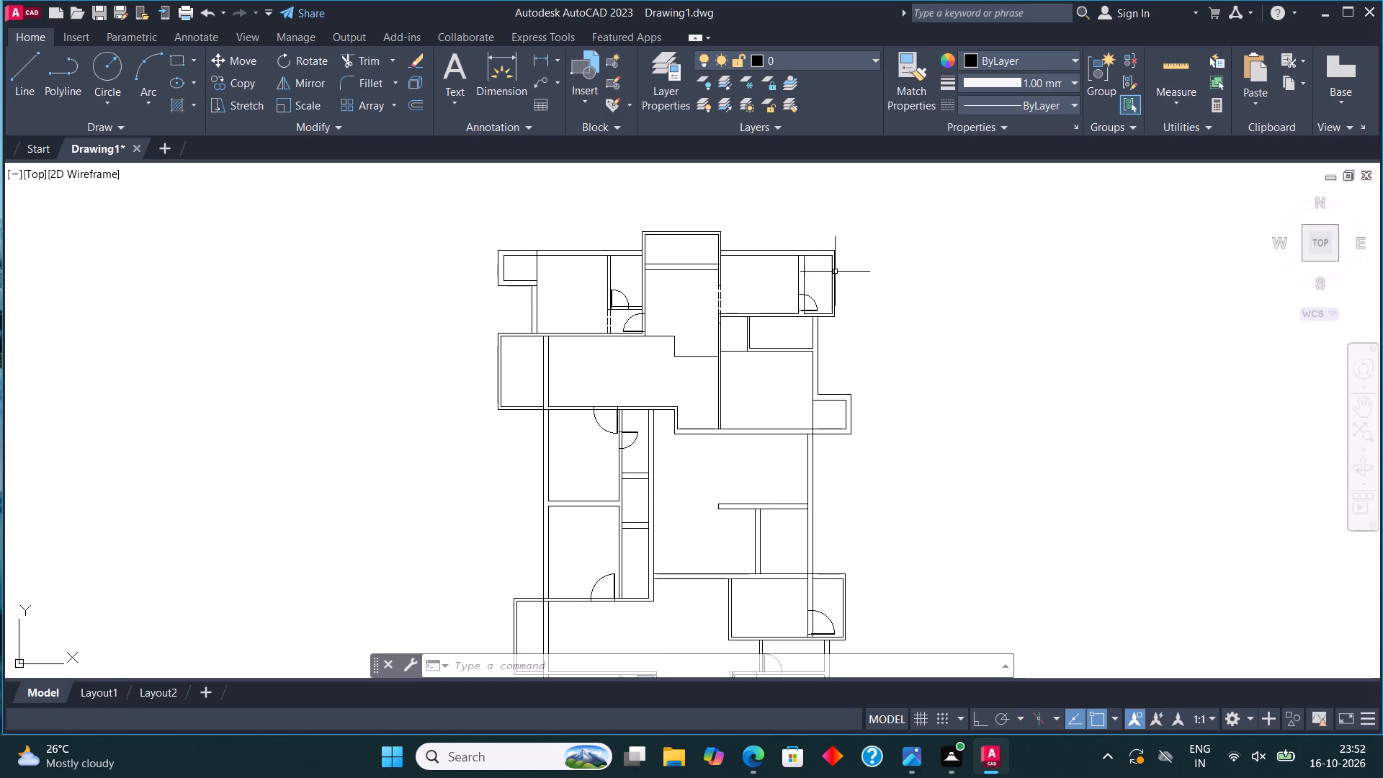
pyautogui.moveTo(838, 273); pyautogui.dragTo(805, 321, button='middle')
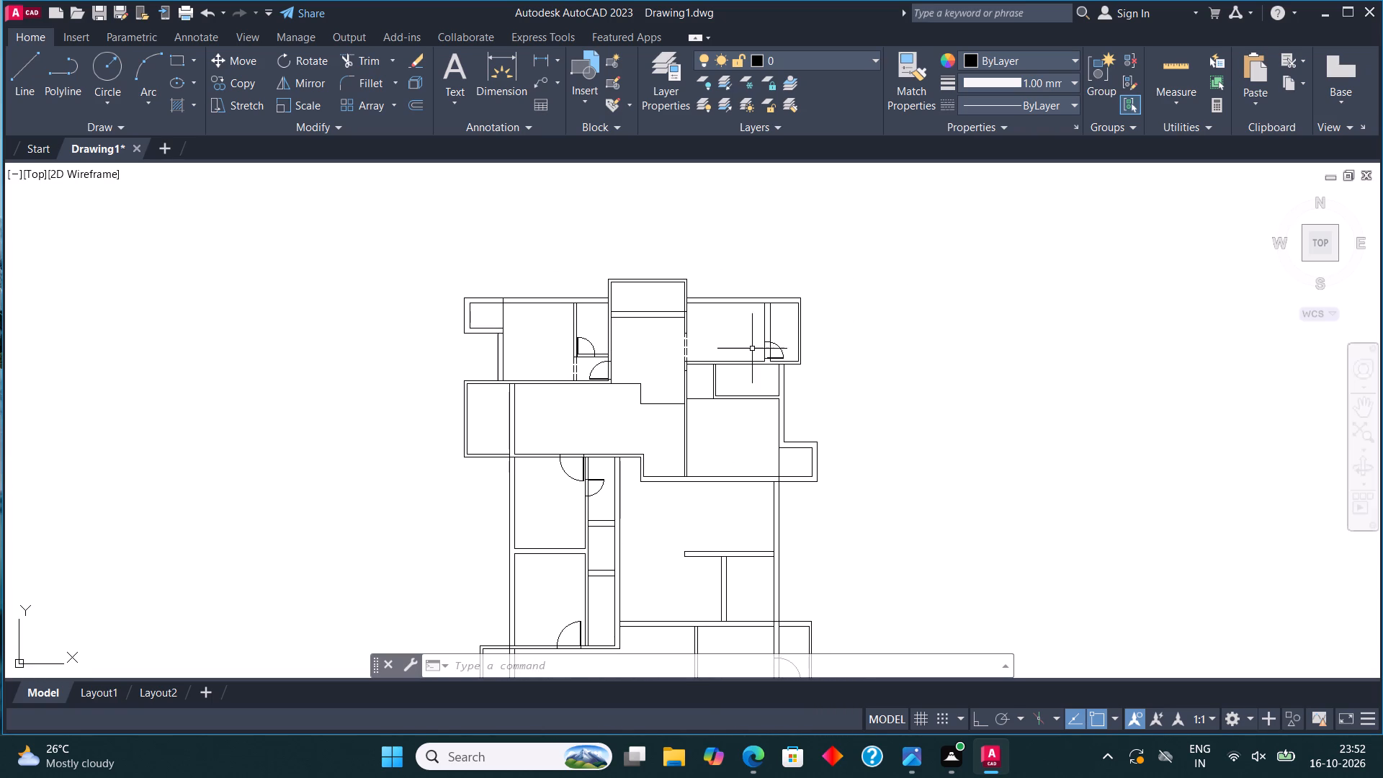
pyautogui.scroll(-4, 745, 385)
pyautogui.scroll(2, 861, 350)
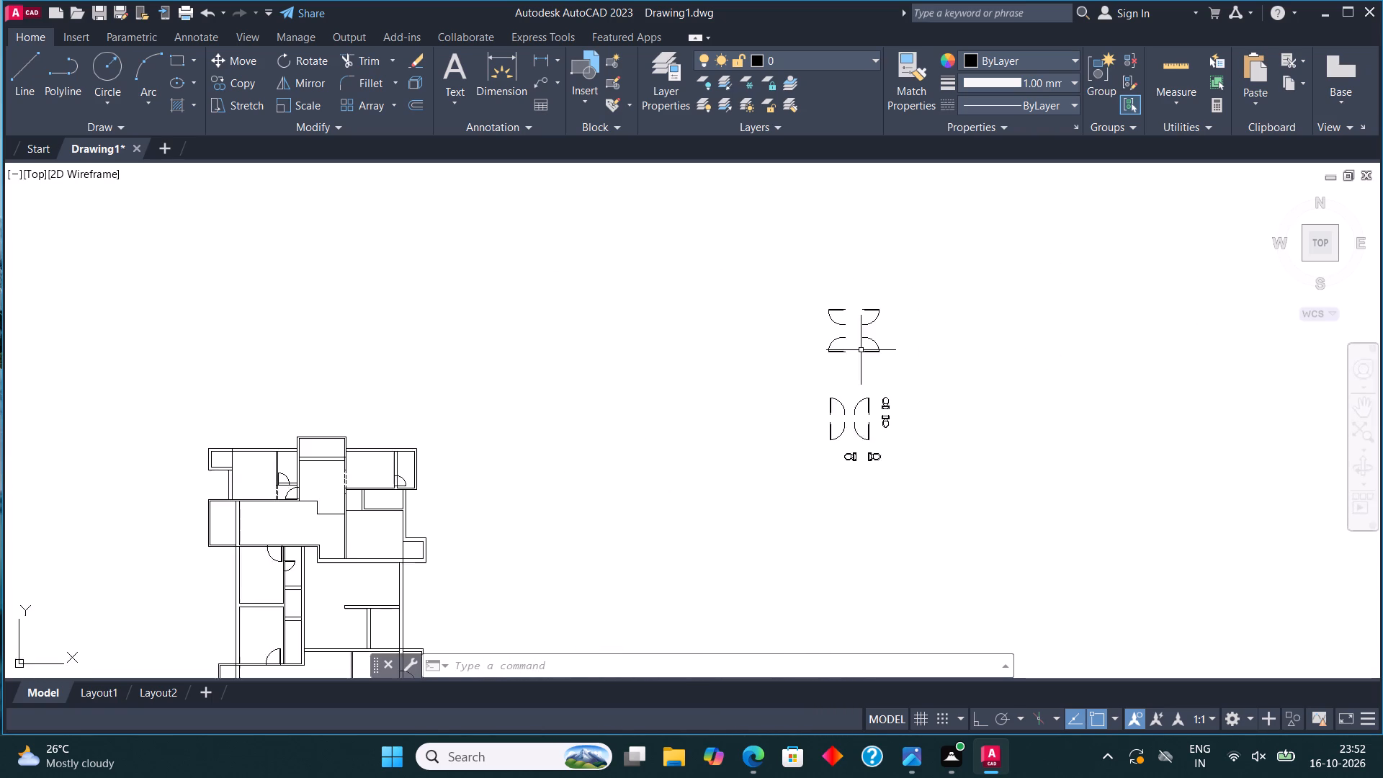
pyautogui.scroll(4, 861, 350)
pyautogui.click(732, 562)
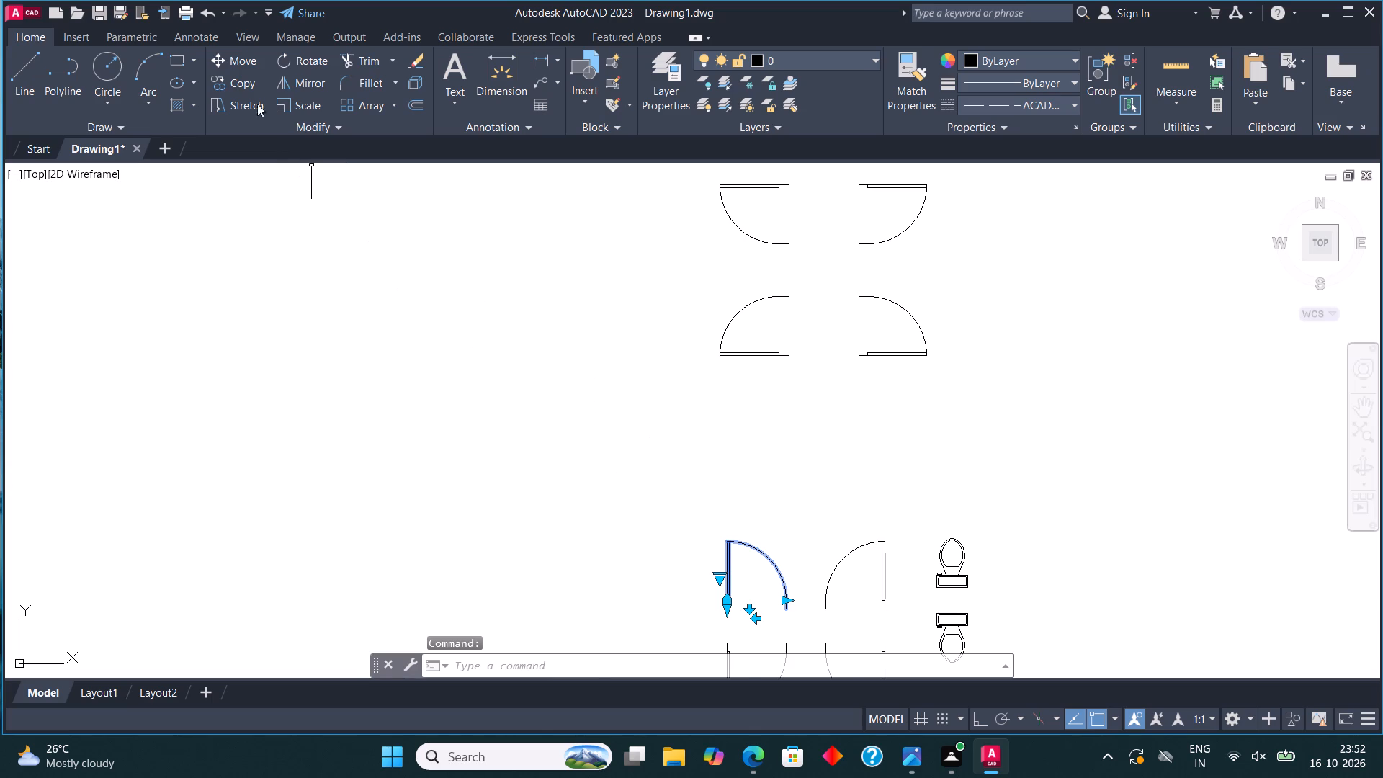
pyautogui.click(236, 82)
pyautogui.click(725, 611)
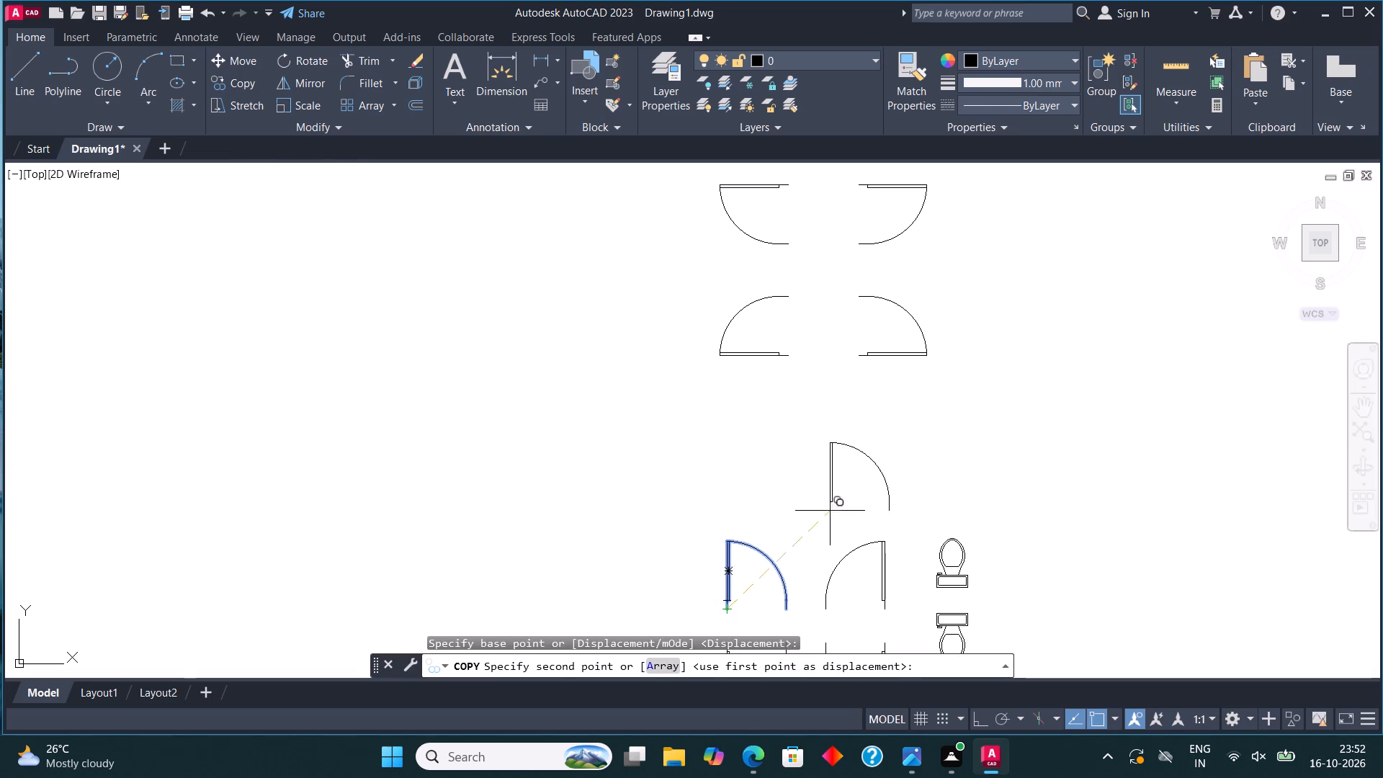
pyautogui.scroll(-3, 931, 453)
pyautogui.moveTo(802, 480); pyautogui.dragTo(1047, 408, button='middle')
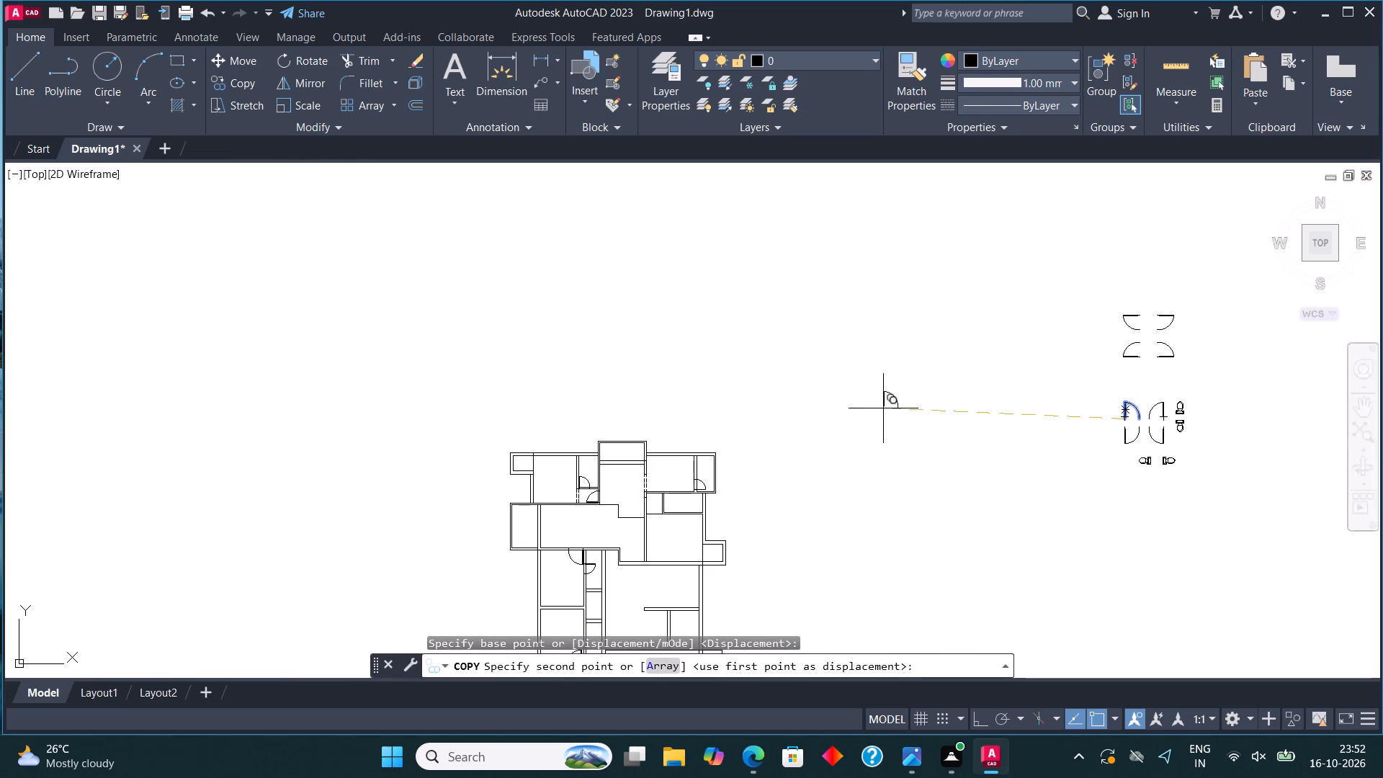
pyautogui.scroll(3, 680, 503)
pyautogui.scroll(4, 594, 559)
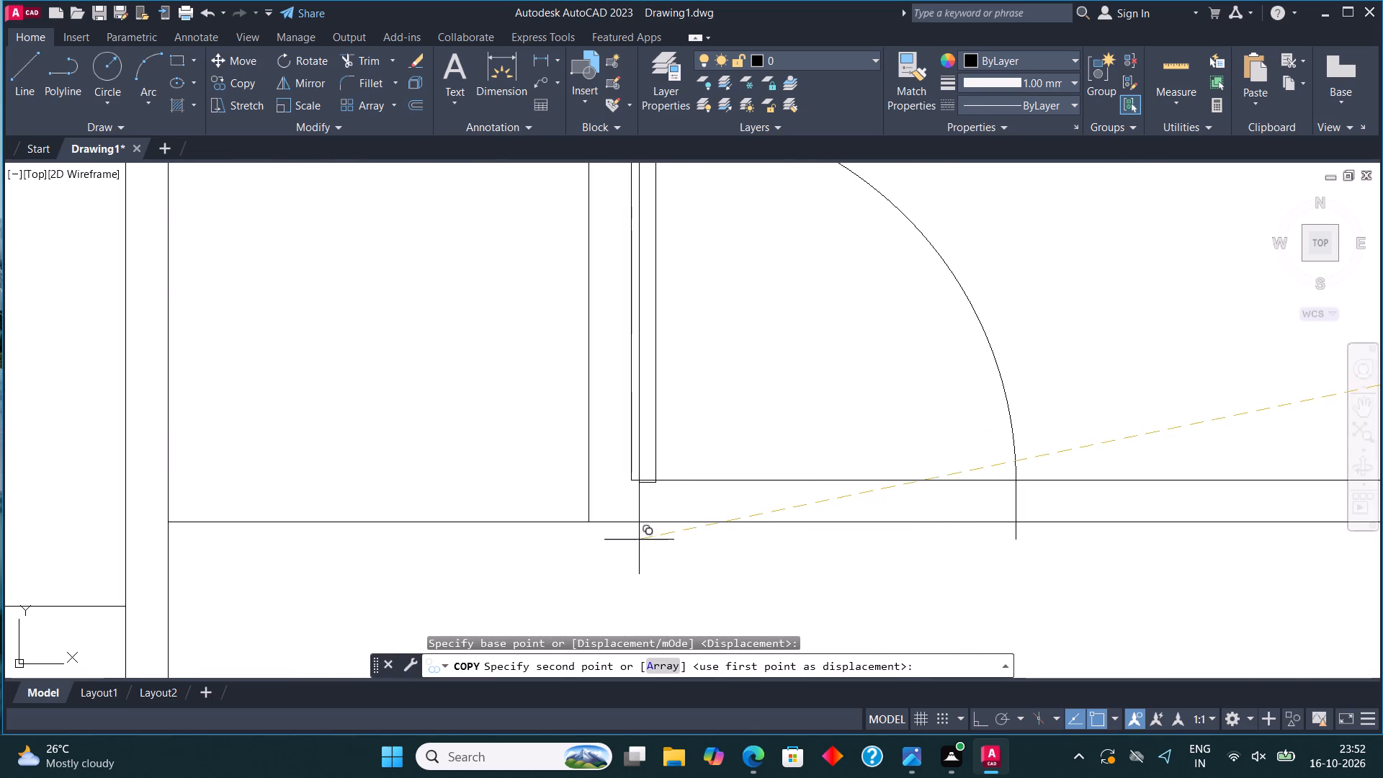
pyautogui.click(655, 522)
pyautogui.scroll(-3, 636, 583)
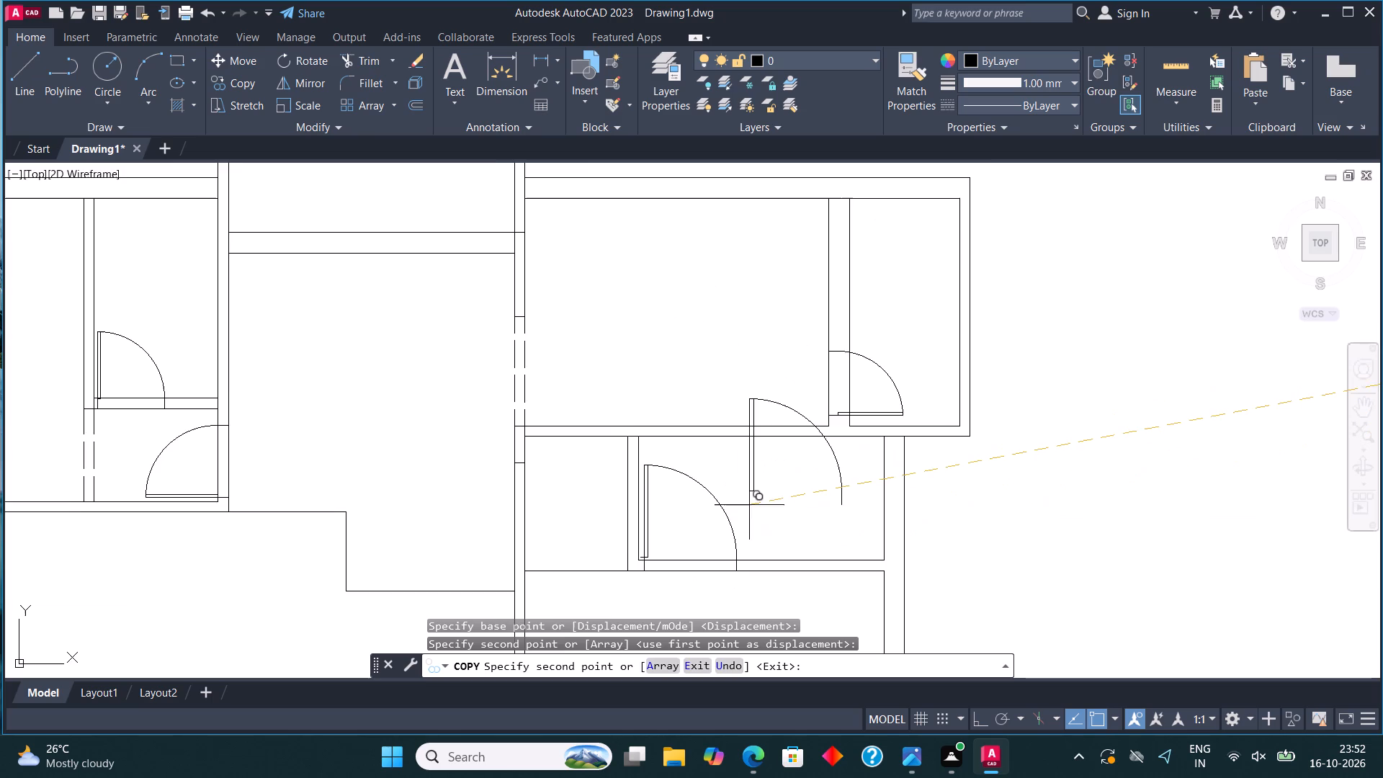
pyautogui.moveTo(758, 499); pyautogui.dragTo(794, 450, button='middle')
pyautogui.press('Escape')
# Scale down the small upper-right room's copied door about its lower hinge-side end on the bottom wall.
pyautogui.click(723, 432)
pyautogui.click(679, 403)
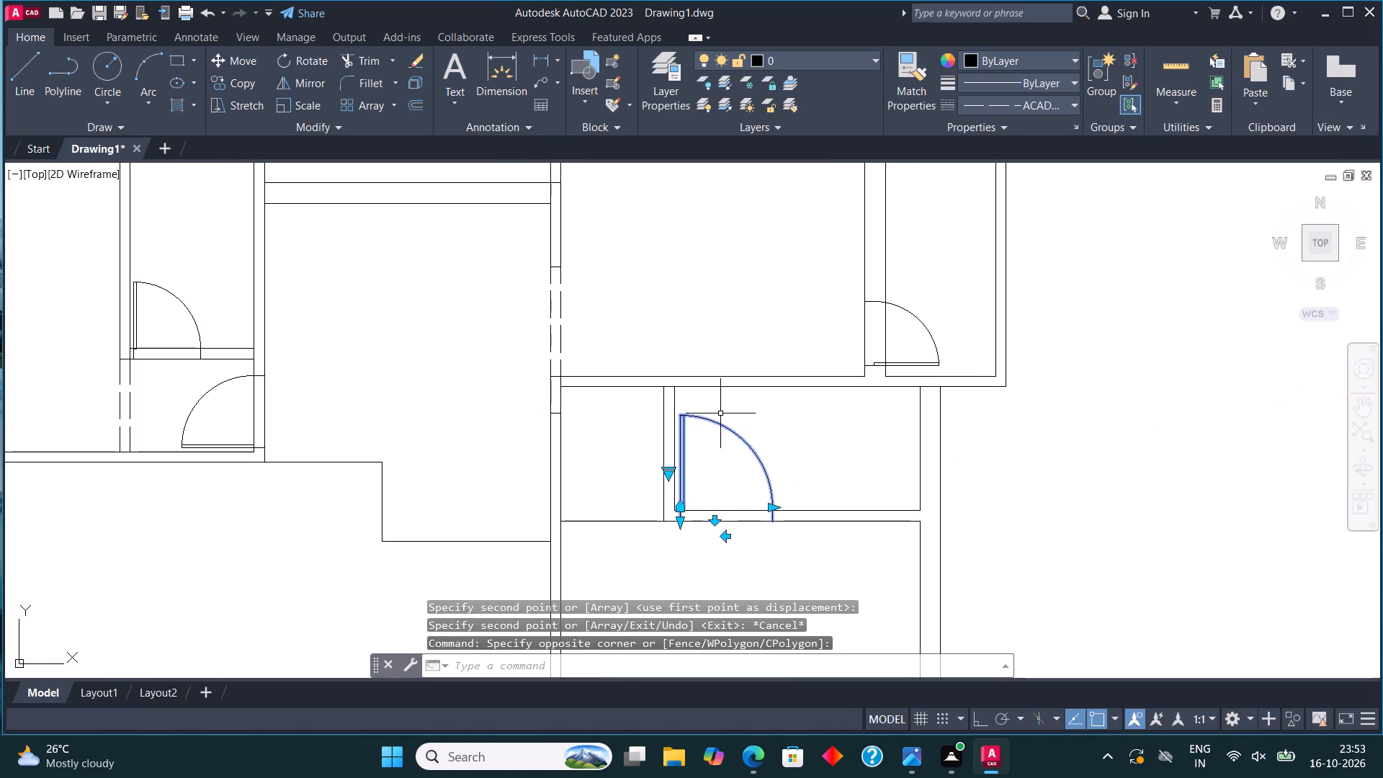
pyautogui.click(308, 108)
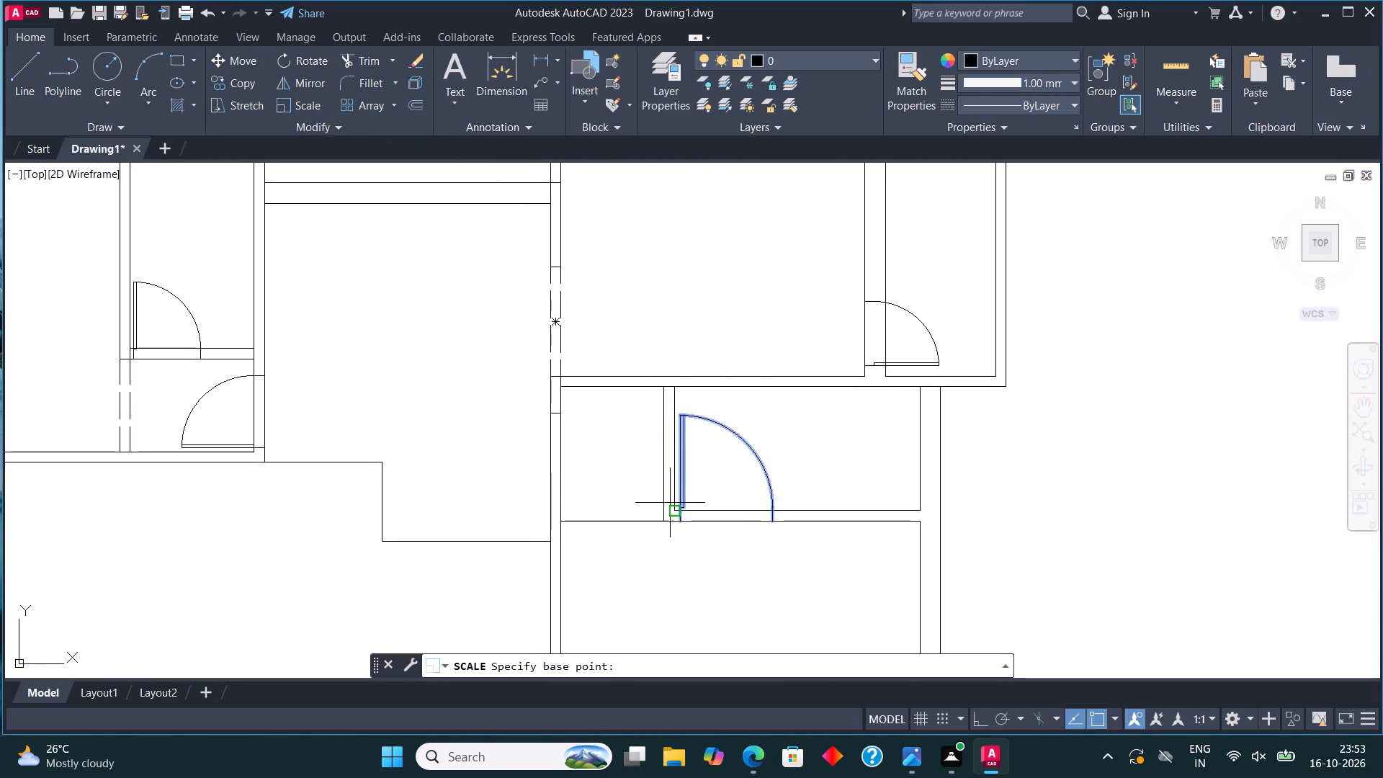
pyautogui.click(679, 526)
pyautogui.click(687, 476)
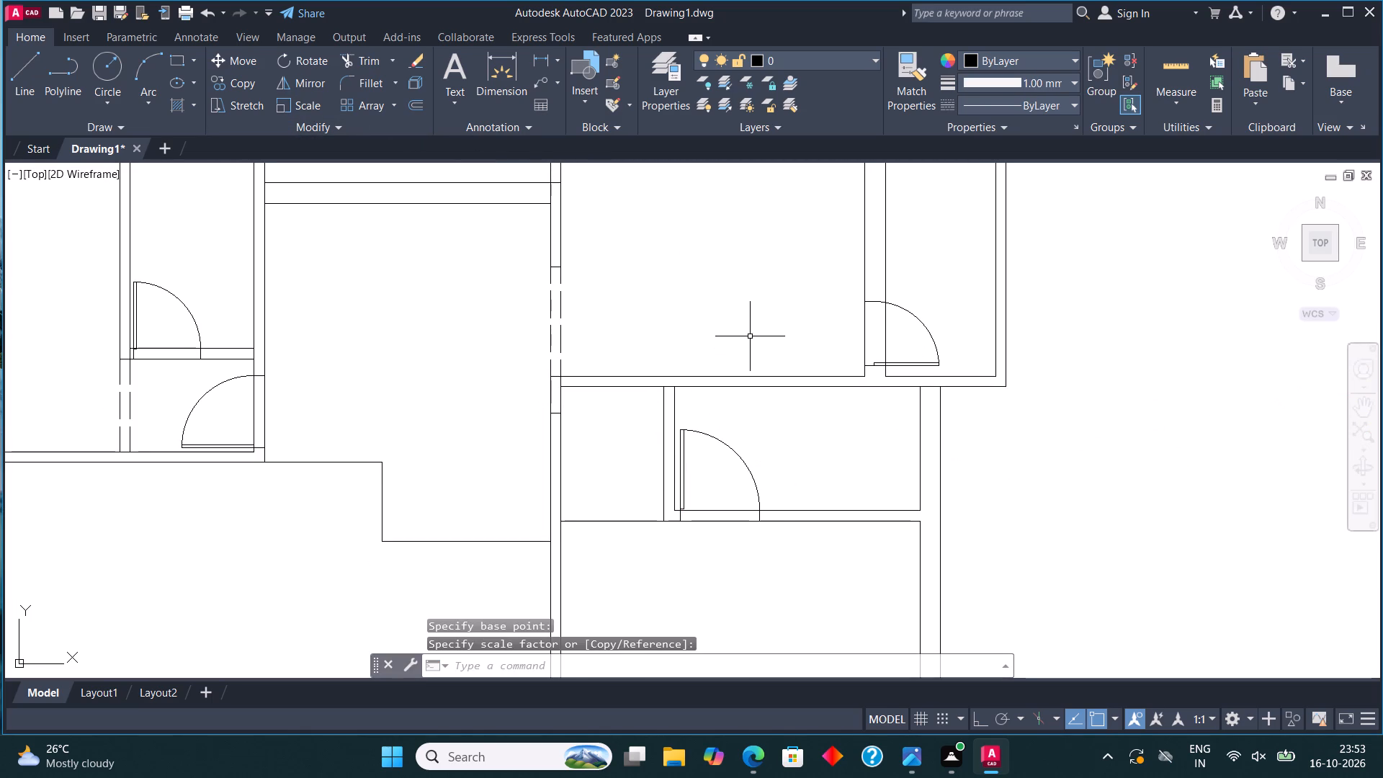
# Draw a line from the partition's lower corner beside the scaled door to the wall on its left, continuing the bottom wall's upper face.
pyautogui.scroll(-3, 747, 349)
pyautogui.scroll(1, 747, 367)
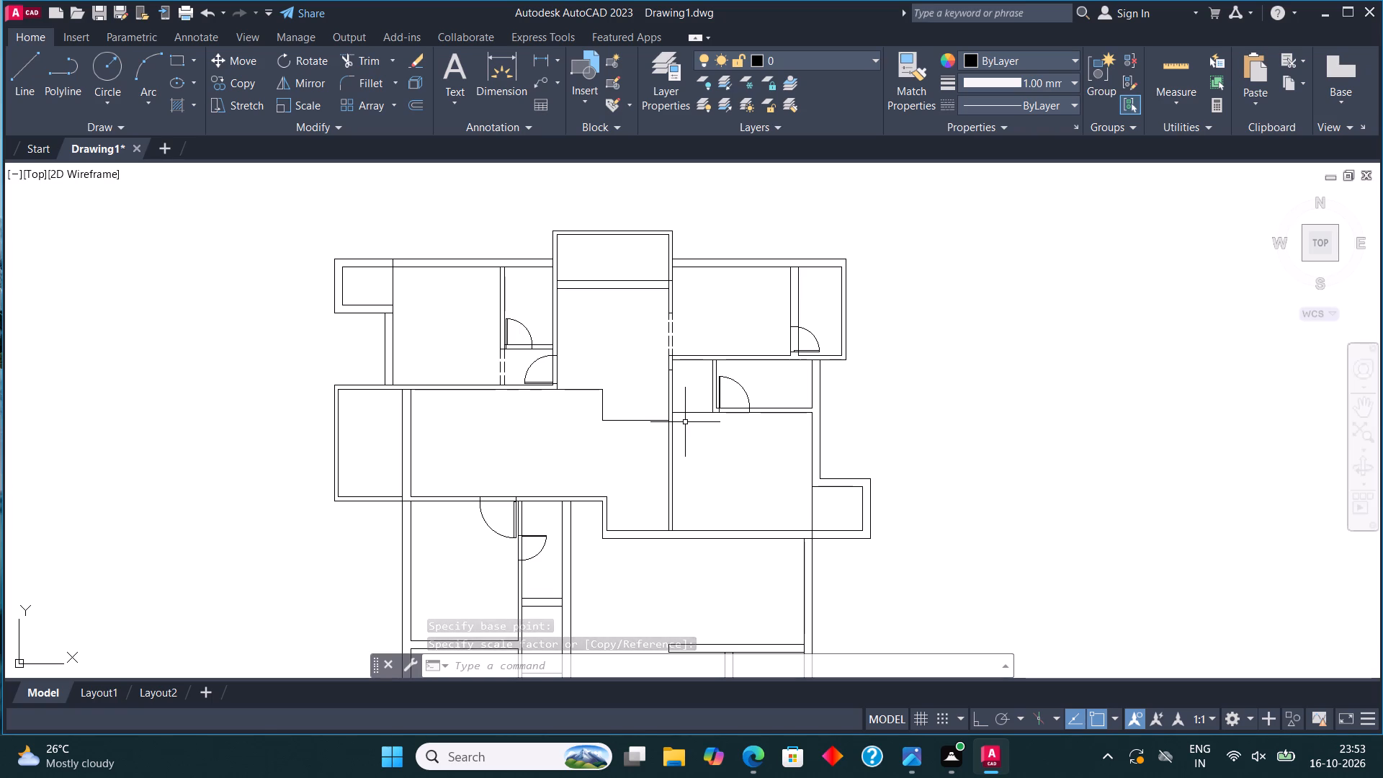
pyautogui.scroll(3, 717, 406)
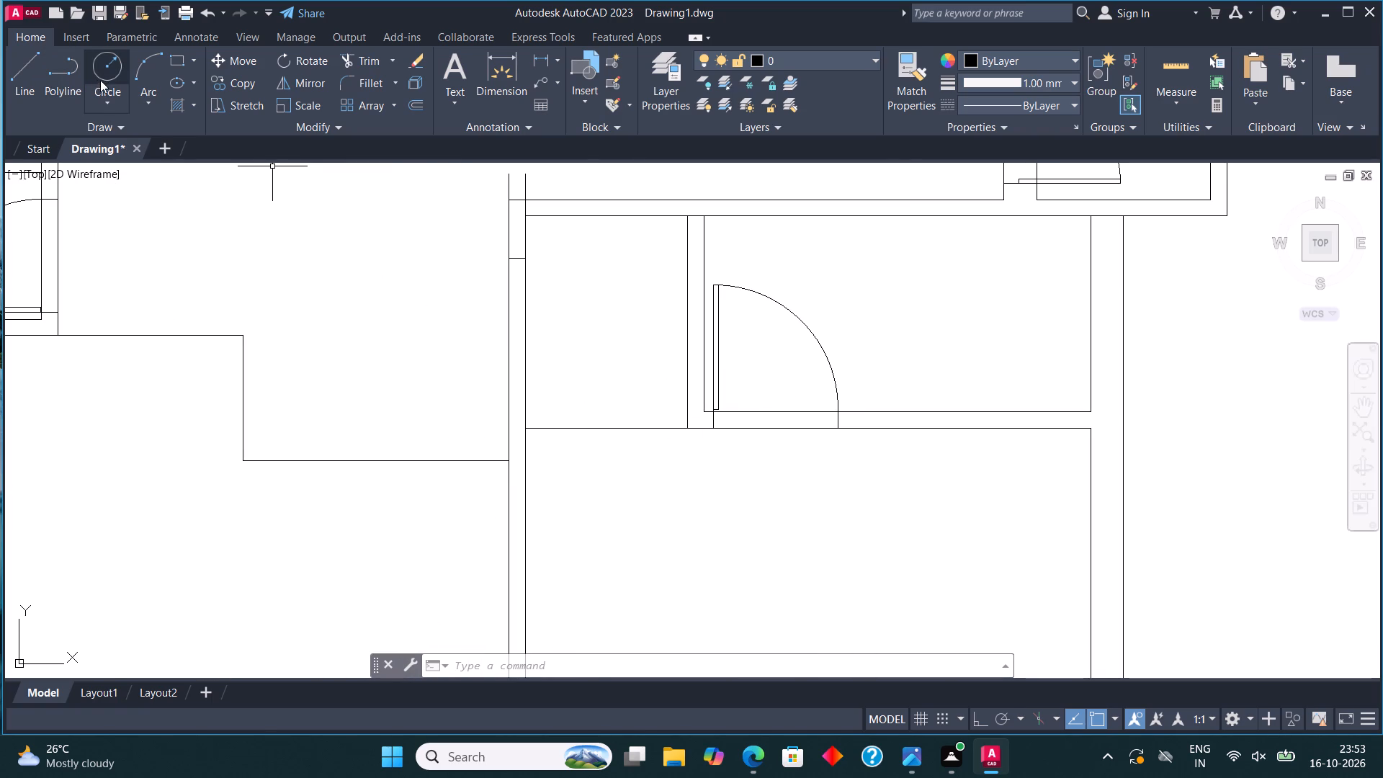
pyautogui.click(20, 61)
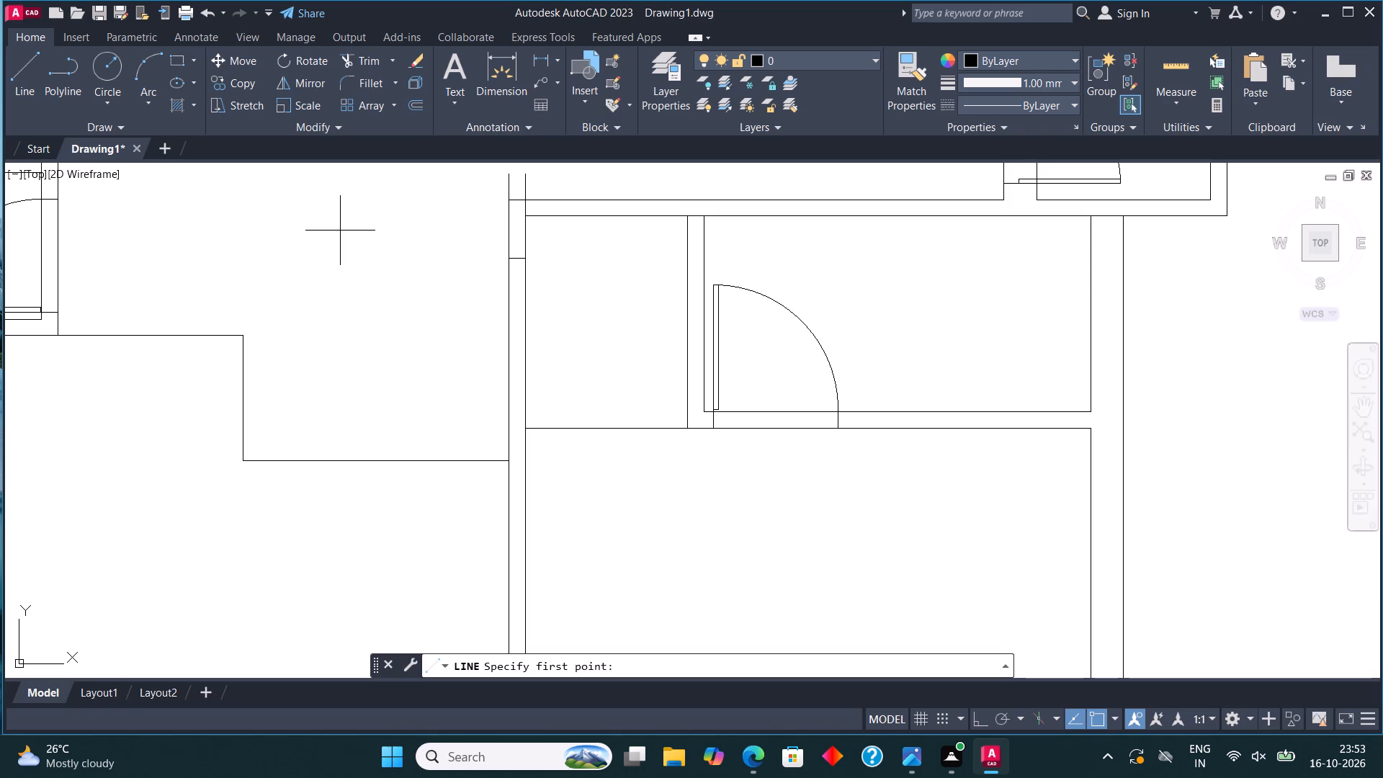
pyautogui.click(702, 409)
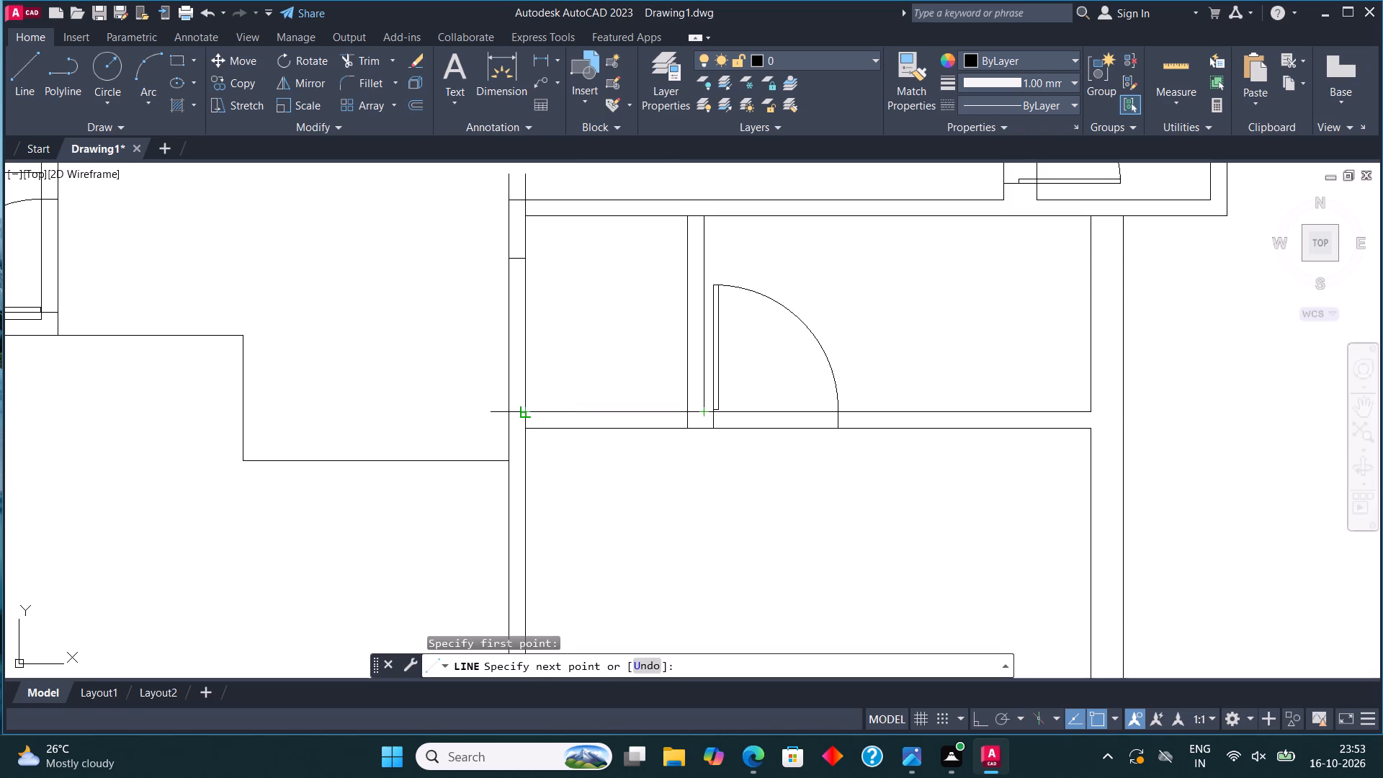
pyautogui.click(529, 412)
# Trim the new line between the partition faces and the partition's left face where it crosses the bottom wall.
pyautogui.click(372, 61)
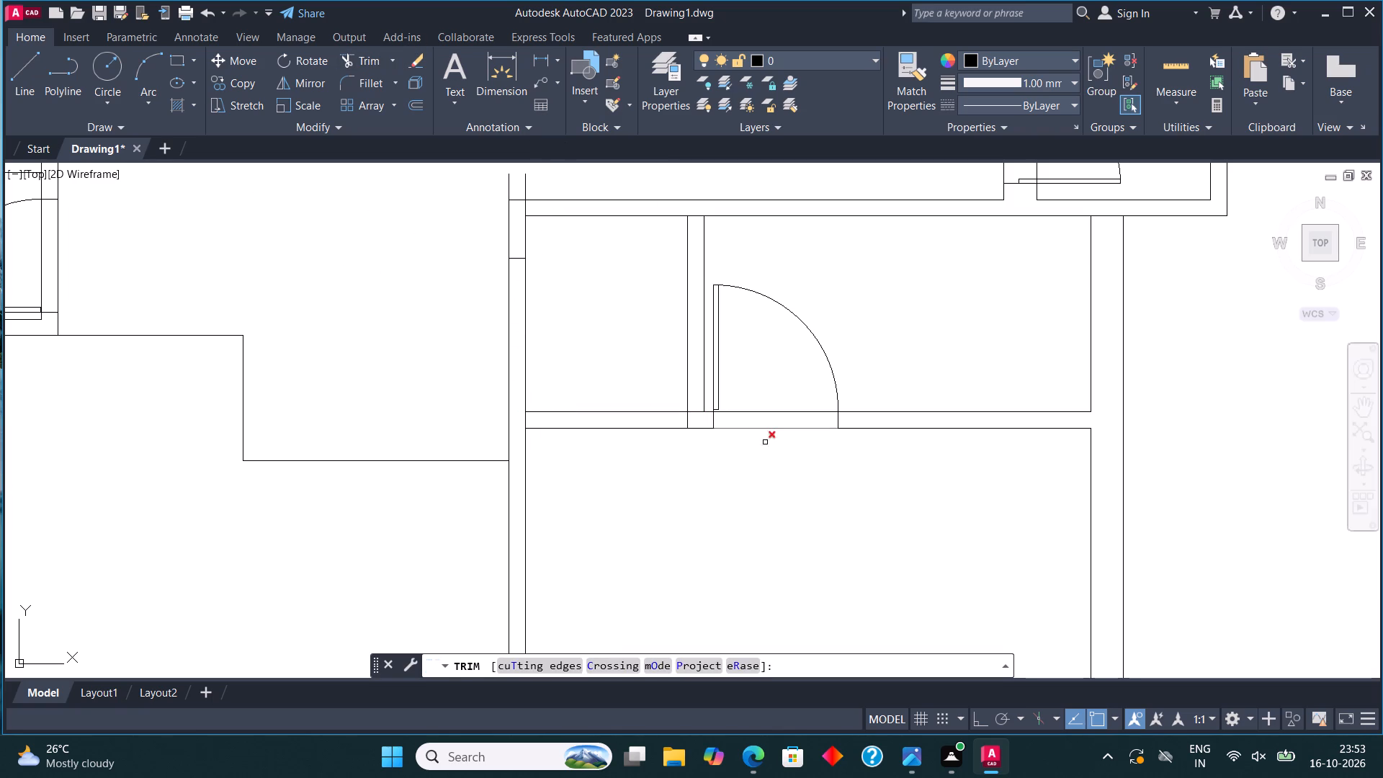
pyautogui.click(693, 412)
pyautogui.click(685, 422)
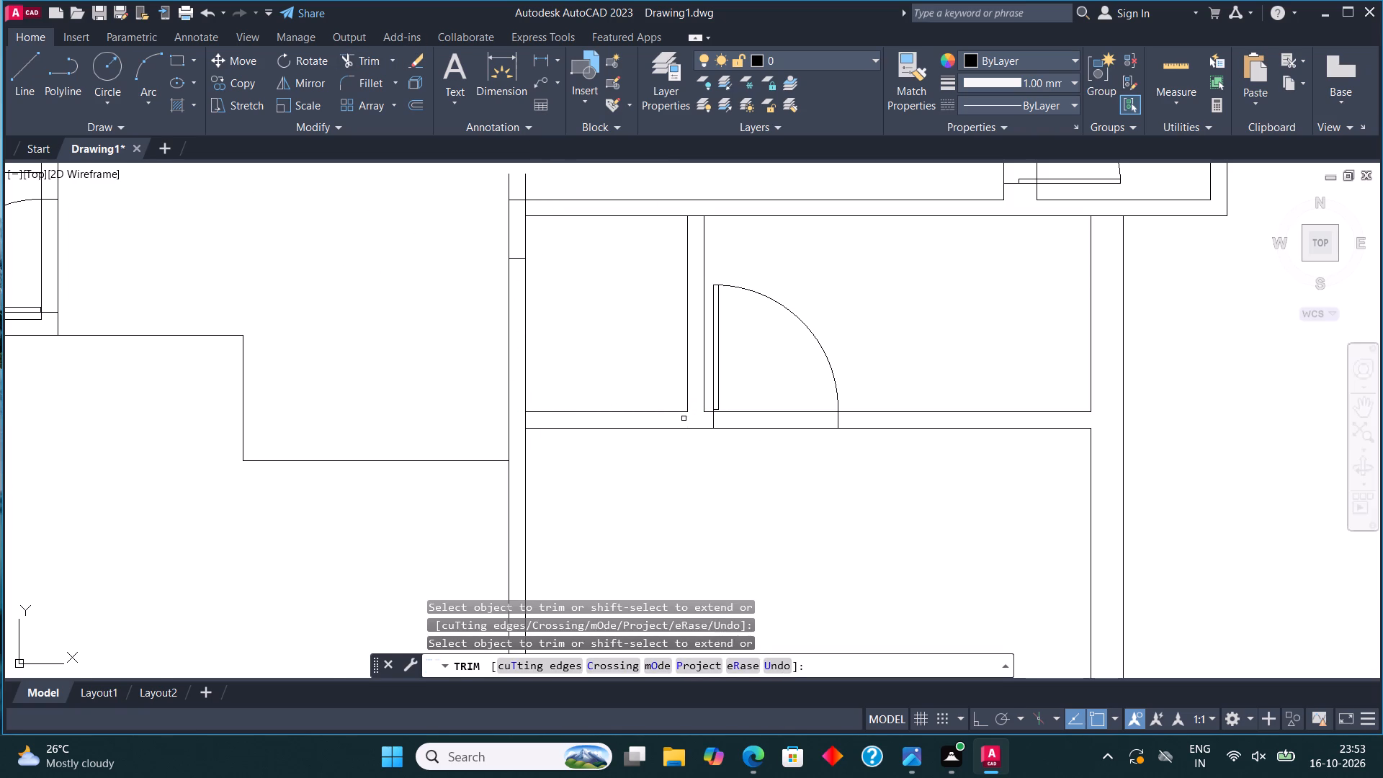
pyautogui.scroll(-4, 612, 364)
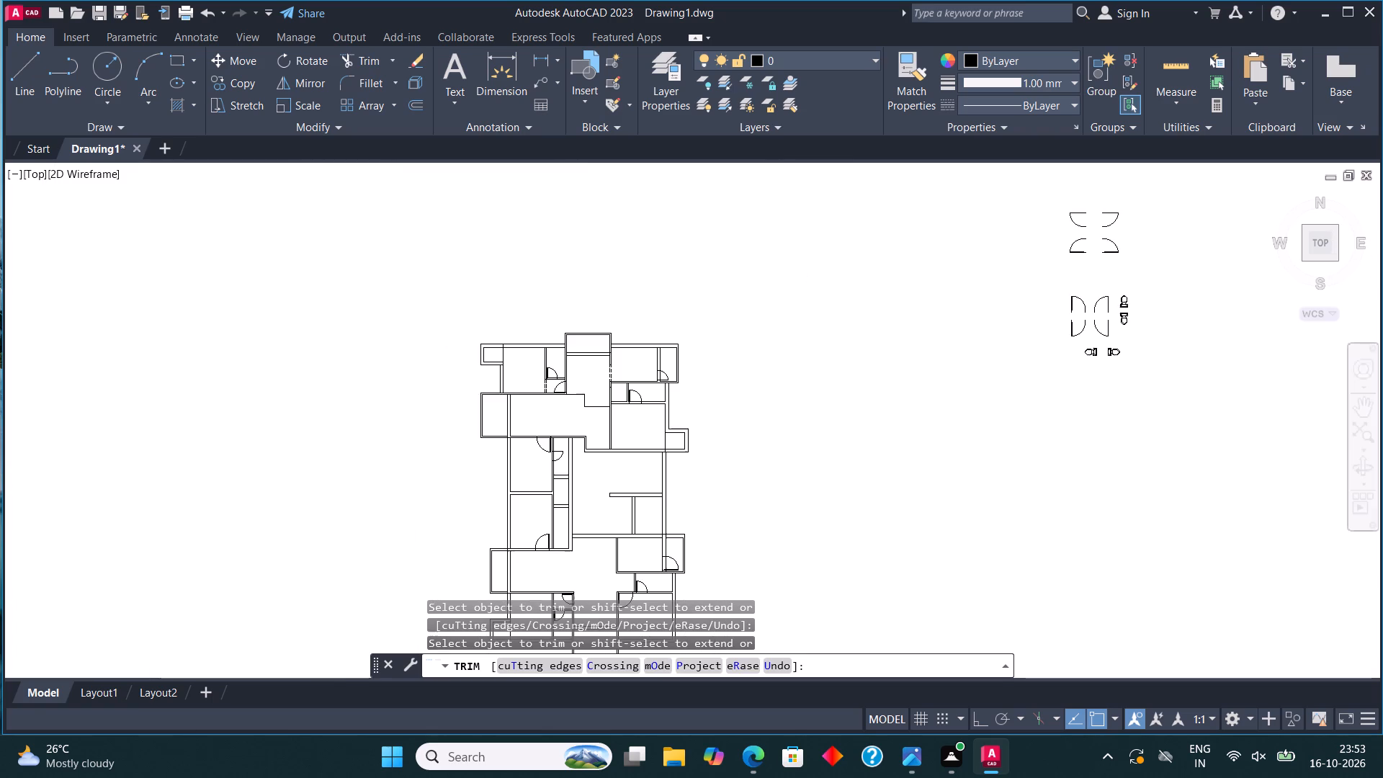
pyautogui.scroll(-1, 635, 417)
pyautogui.press('Escape')
# Copy the lower-left door of the vertical-leaf set onto the top wall of the large upper-right room, beside its left wall.
pyautogui.moveTo(1091, 352); pyautogui.dragTo(1089, 355, button='middle')
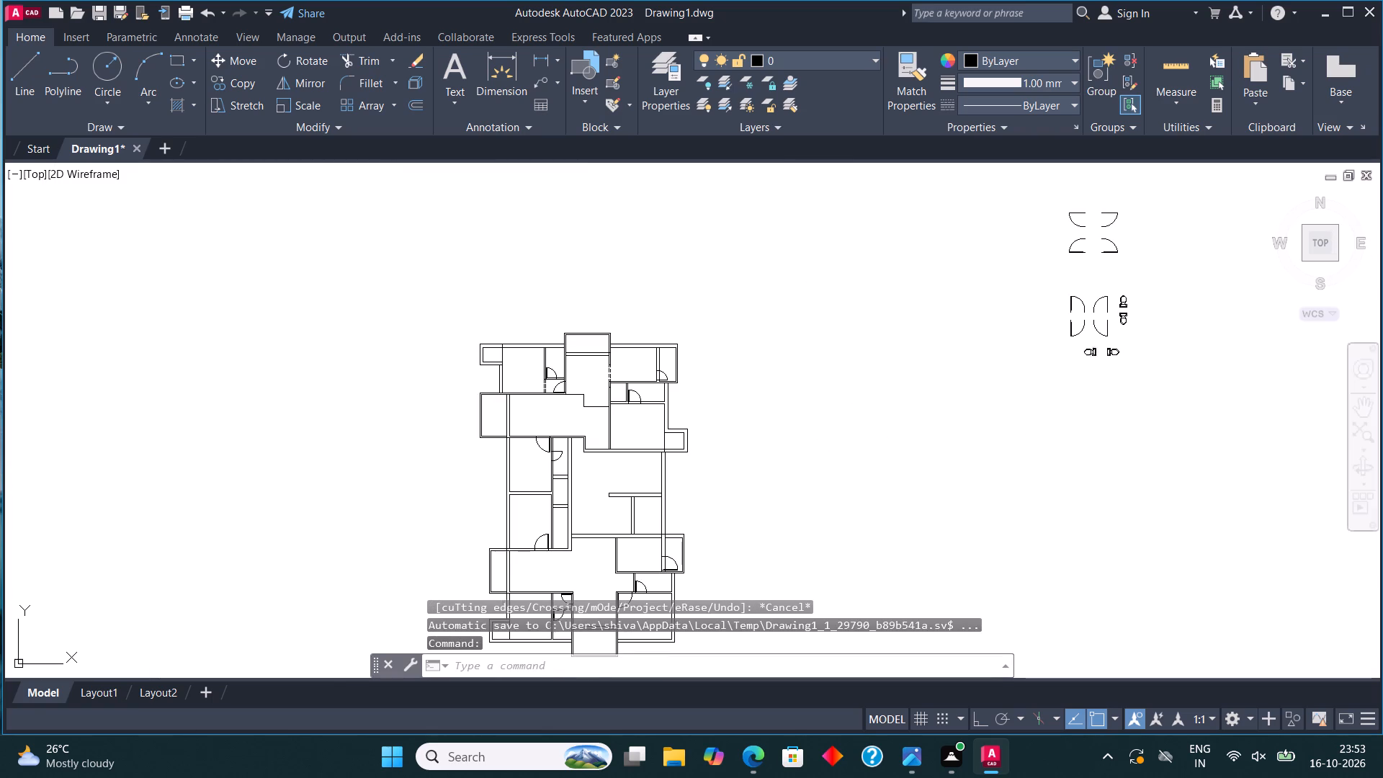
pyautogui.moveTo(1089, 355); pyautogui.dragTo(993, 404, button='middle')
pyautogui.scroll(2, 962, 391)
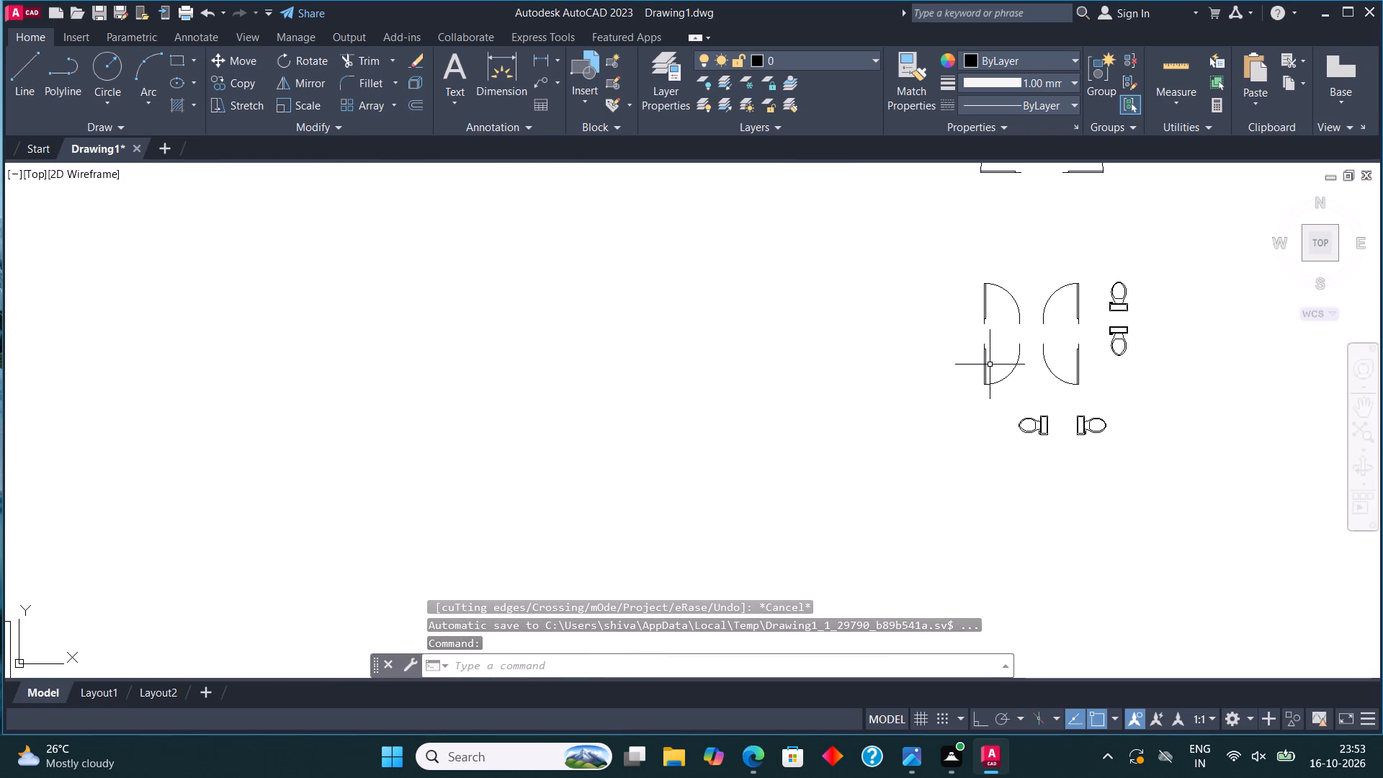
pyautogui.click(984, 361)
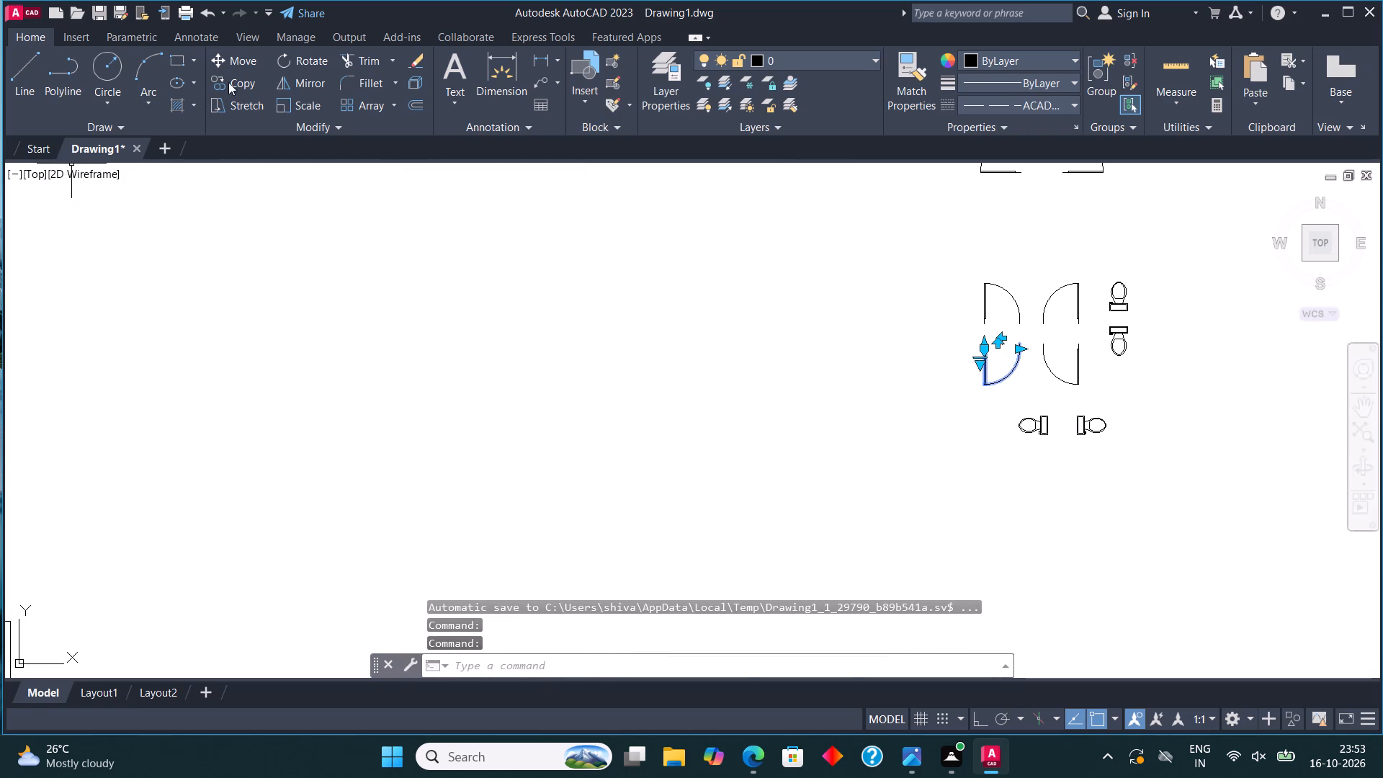
pyautogui.click(215, 84)
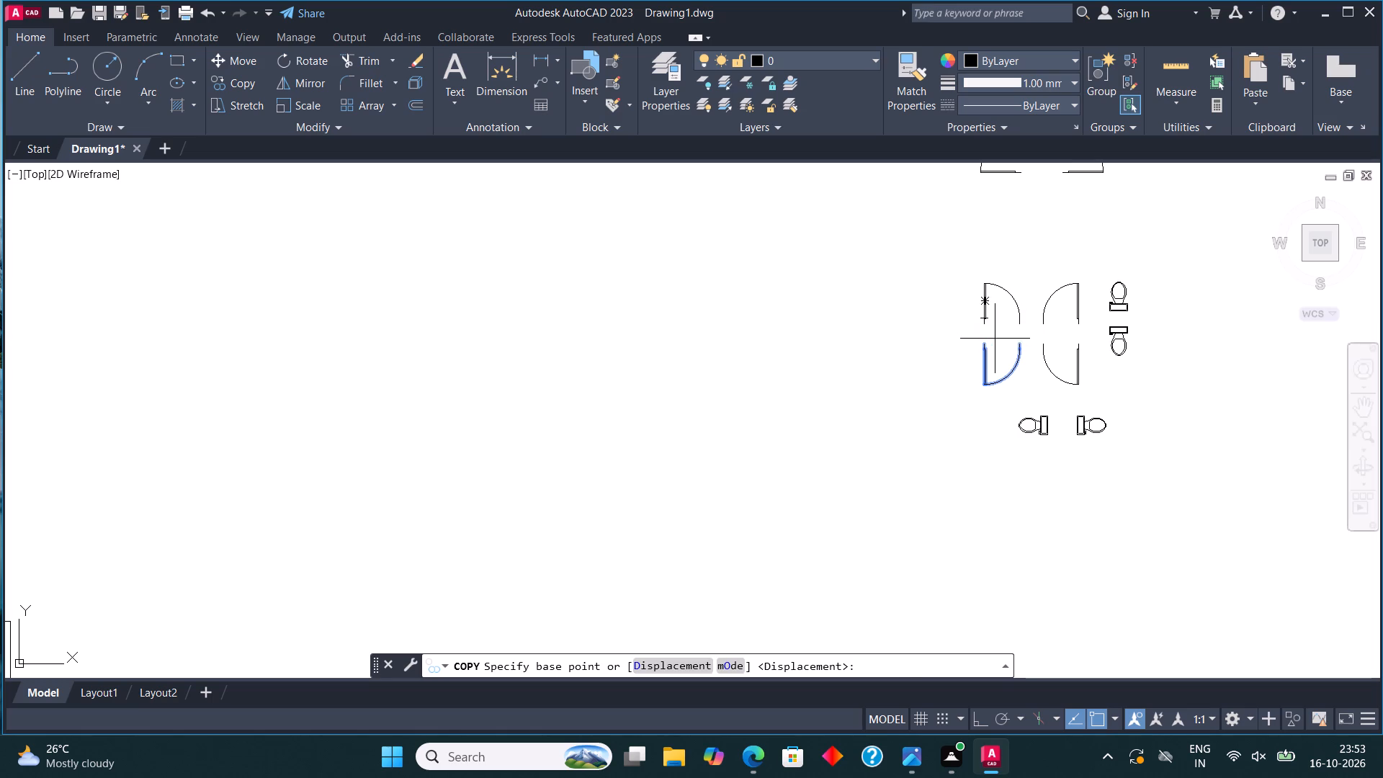
pyautogui.click(988, 341)
pyautogui.scroll(-2, 1067, 290)
pyautogui.scroll(3, 527, 397)
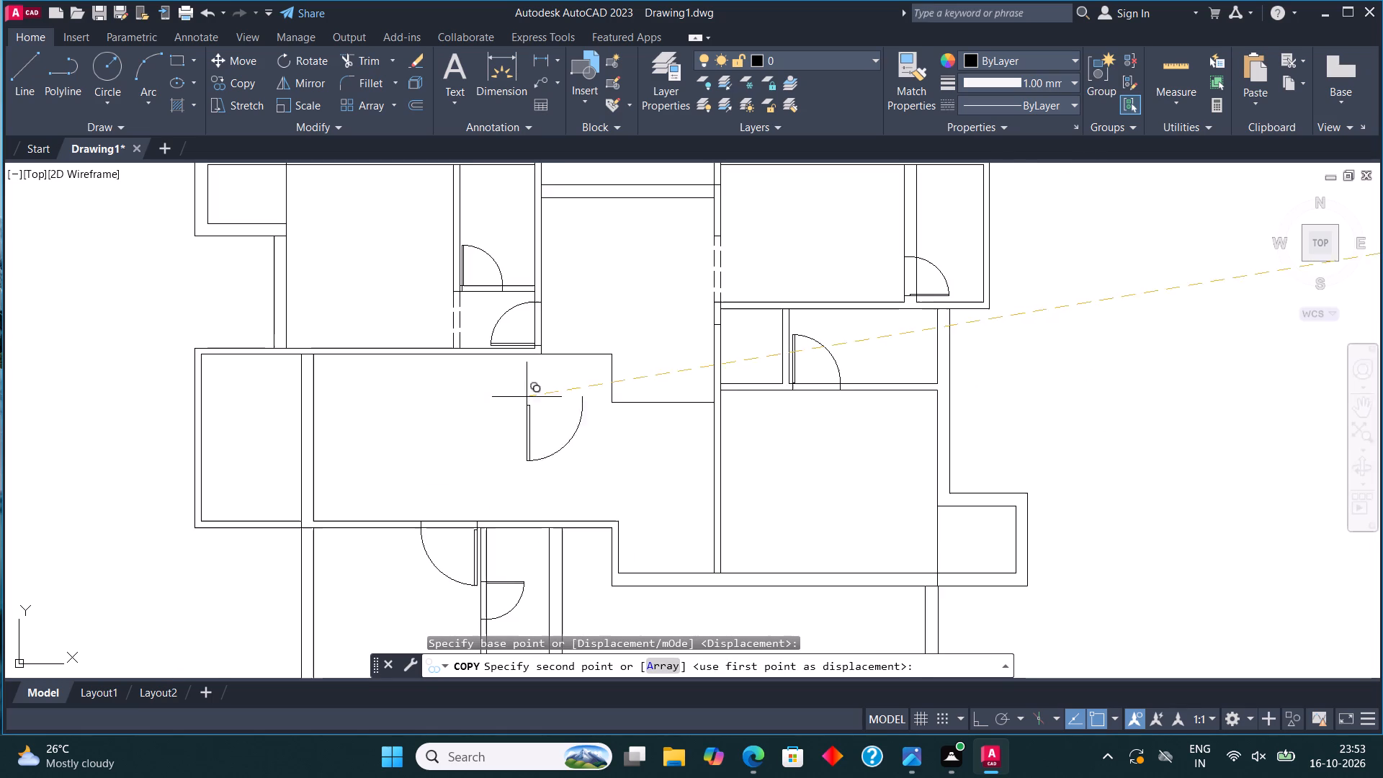
pyautogui.scroll(4, 714, 406)
pyautogui.click(755, 263)
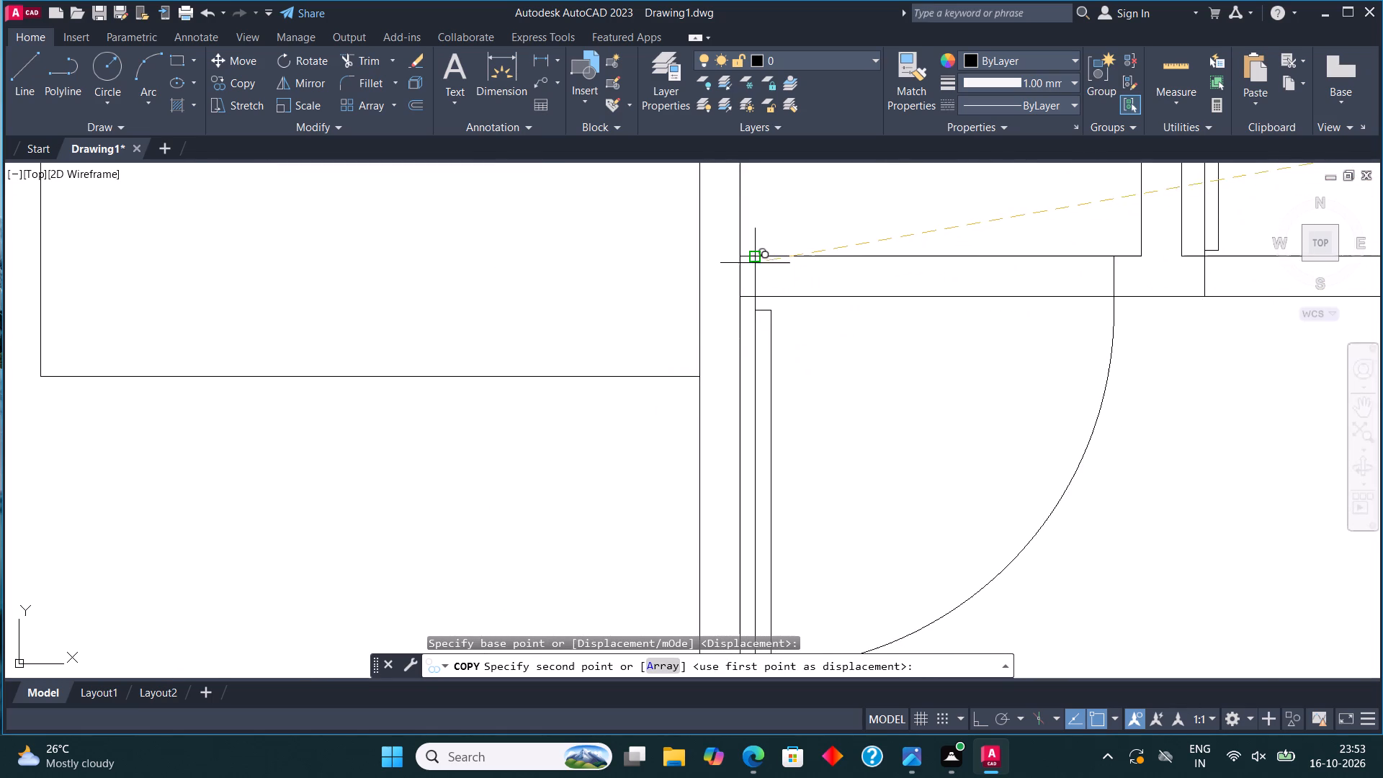
pyautogui.scroll(-2, 587, 285)
pyautogui.scroll(-2, 655, 285)
pyautogui.press('Escape')
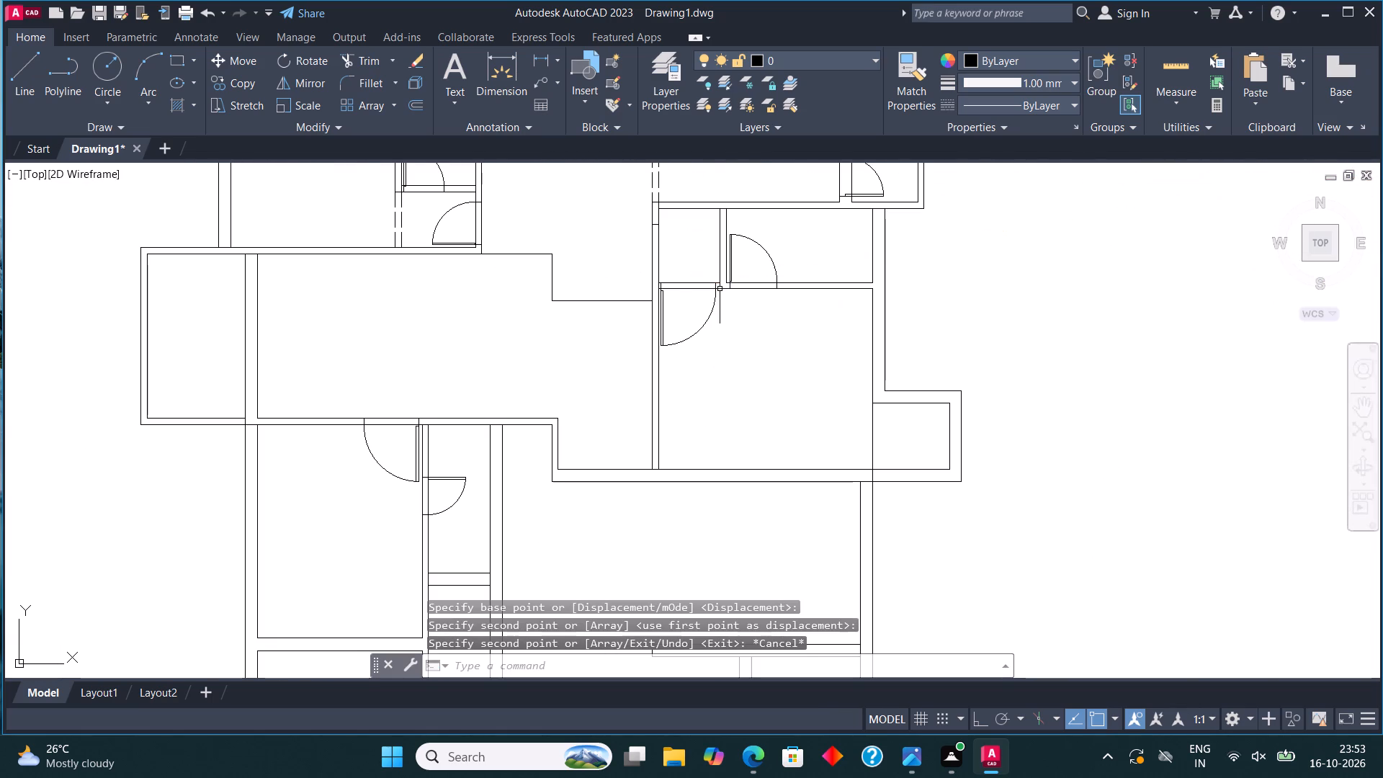
# Trim the lower face of the horizontal wall between the corridor's right-hand vertical wall and the stepped wall corner.
pyautogui.scroll(-2, 727, 312)
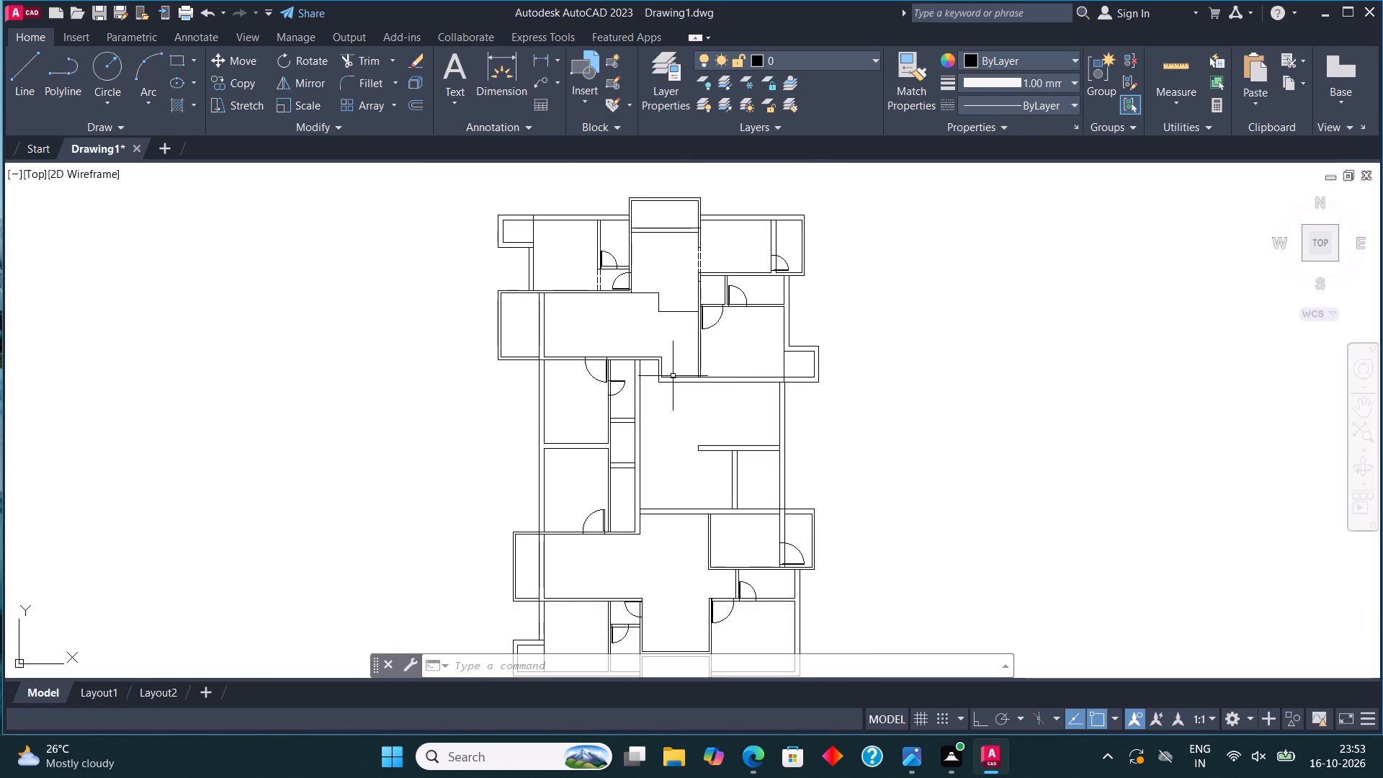
pyautogui.scroll(4, 664, 372)
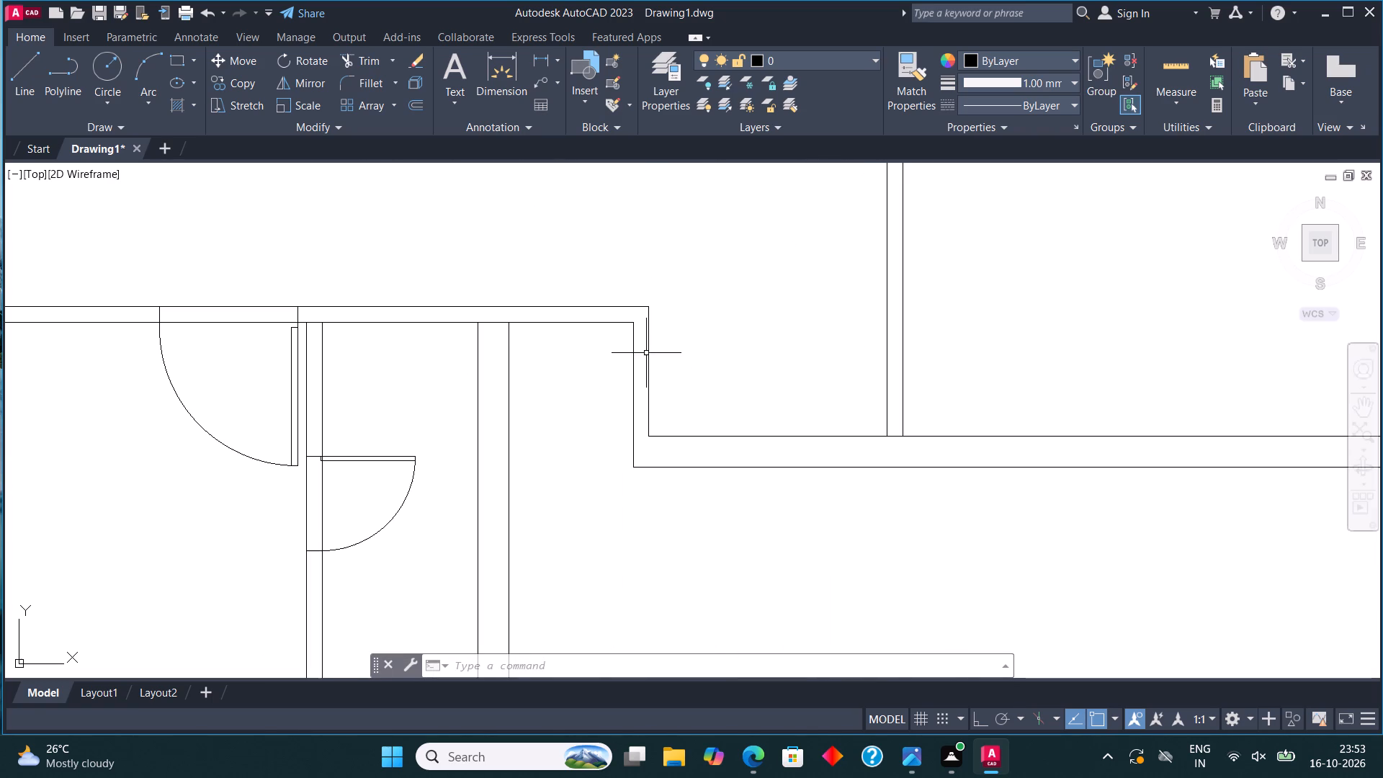
pyautogui.click(368, 61)
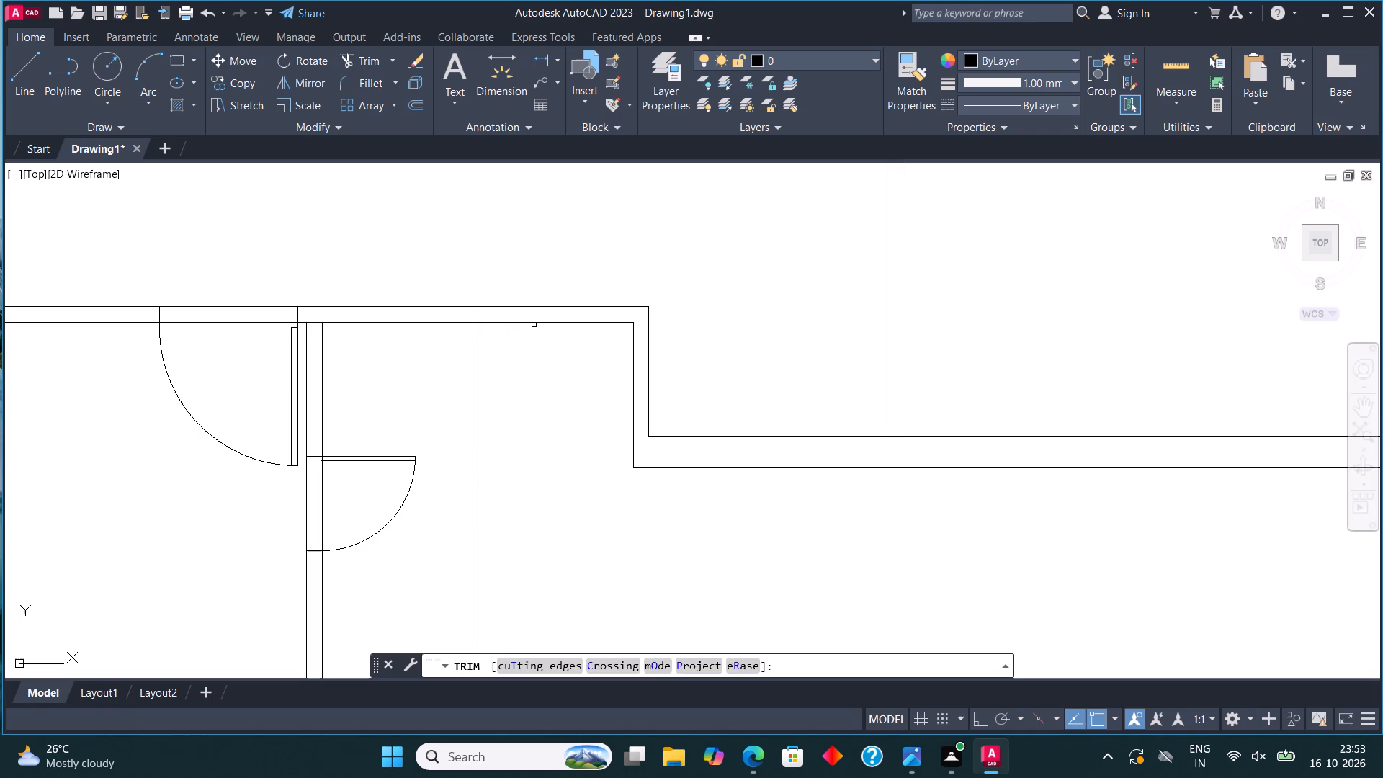
pyautogui.click(536, 325)
pyautogui.press('Escape')
# Draw lines extending the vertical wall's right face up to the upper wall line and the stepped wall's lower face across to that face.
pyautogui.click(17, 58)
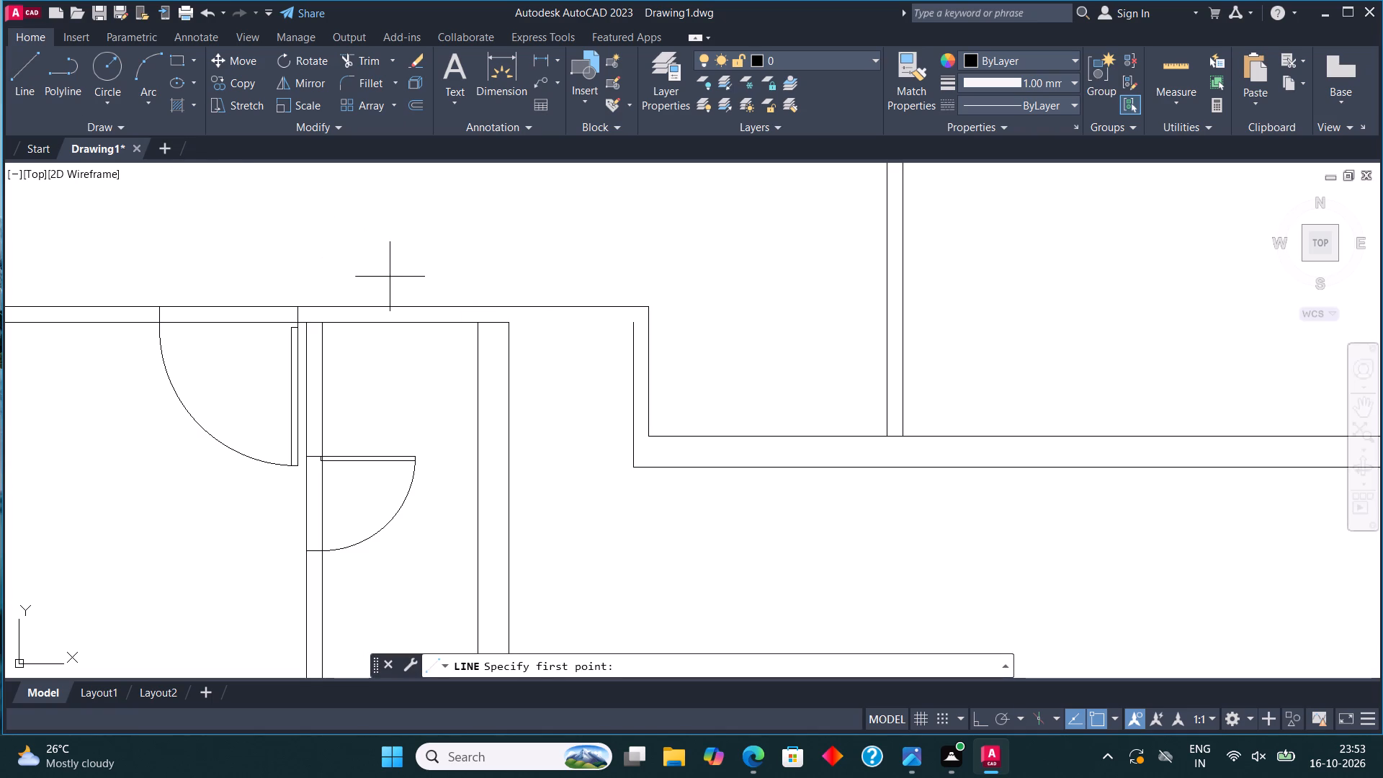
pyautogui.click(503, 324)
pyautogui.click(509, 310)
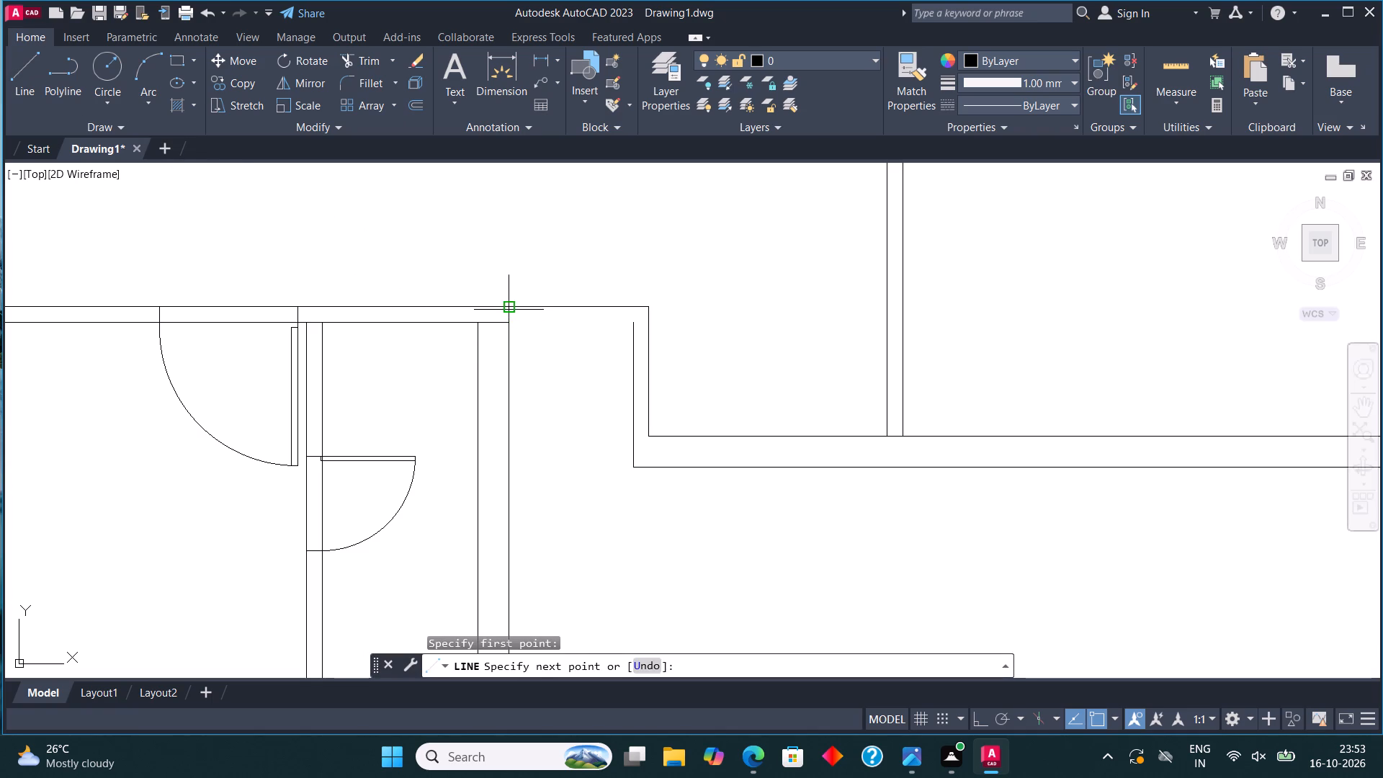
pyautogui.press('Escape')
pyautogui.click(17, 67)
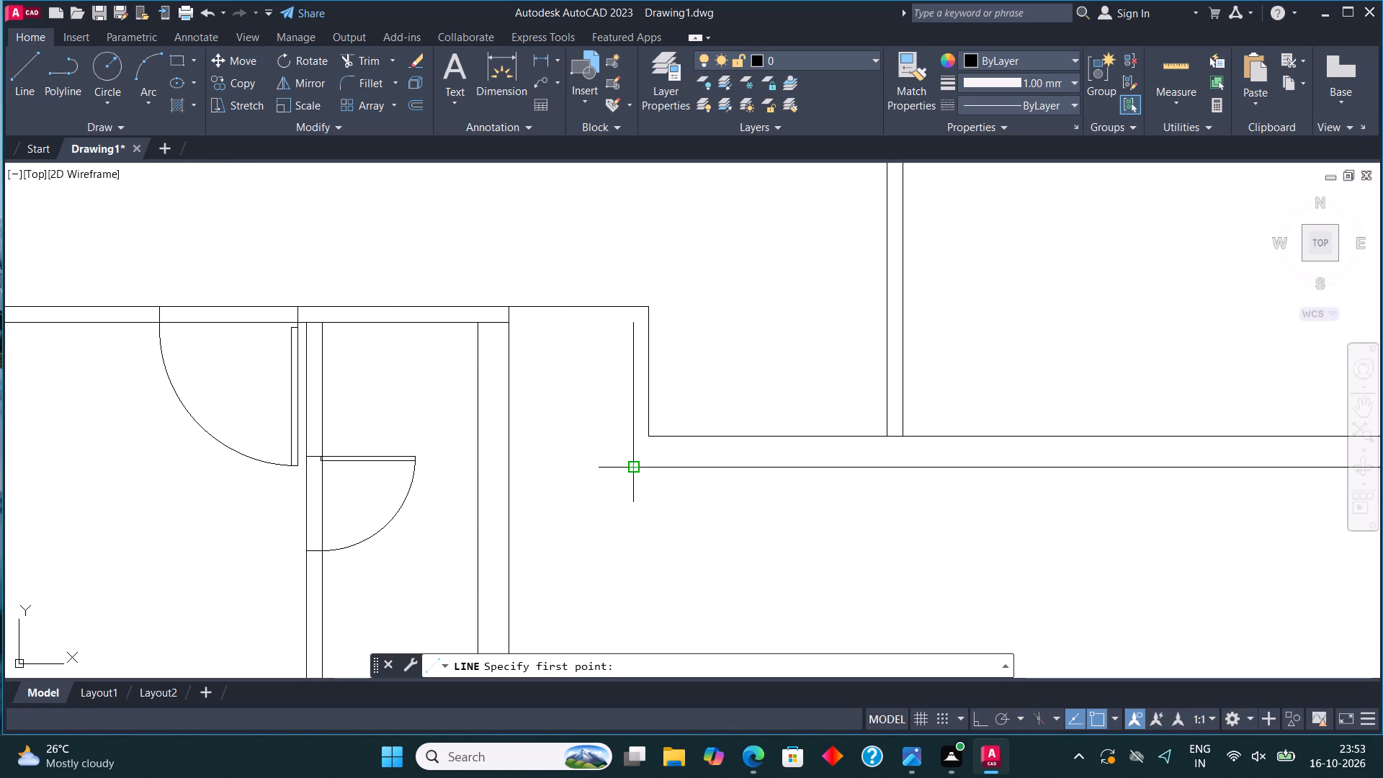
pyautogui.click(632, 463)
pyautogui.click(512, 464)
pyautogui.press('Escape')
# Draw a line from the stepped wall's lower corner across to the vertical wall's right face, continuing the horizontal wall's upper face.
pyautogui.click(25, 59)
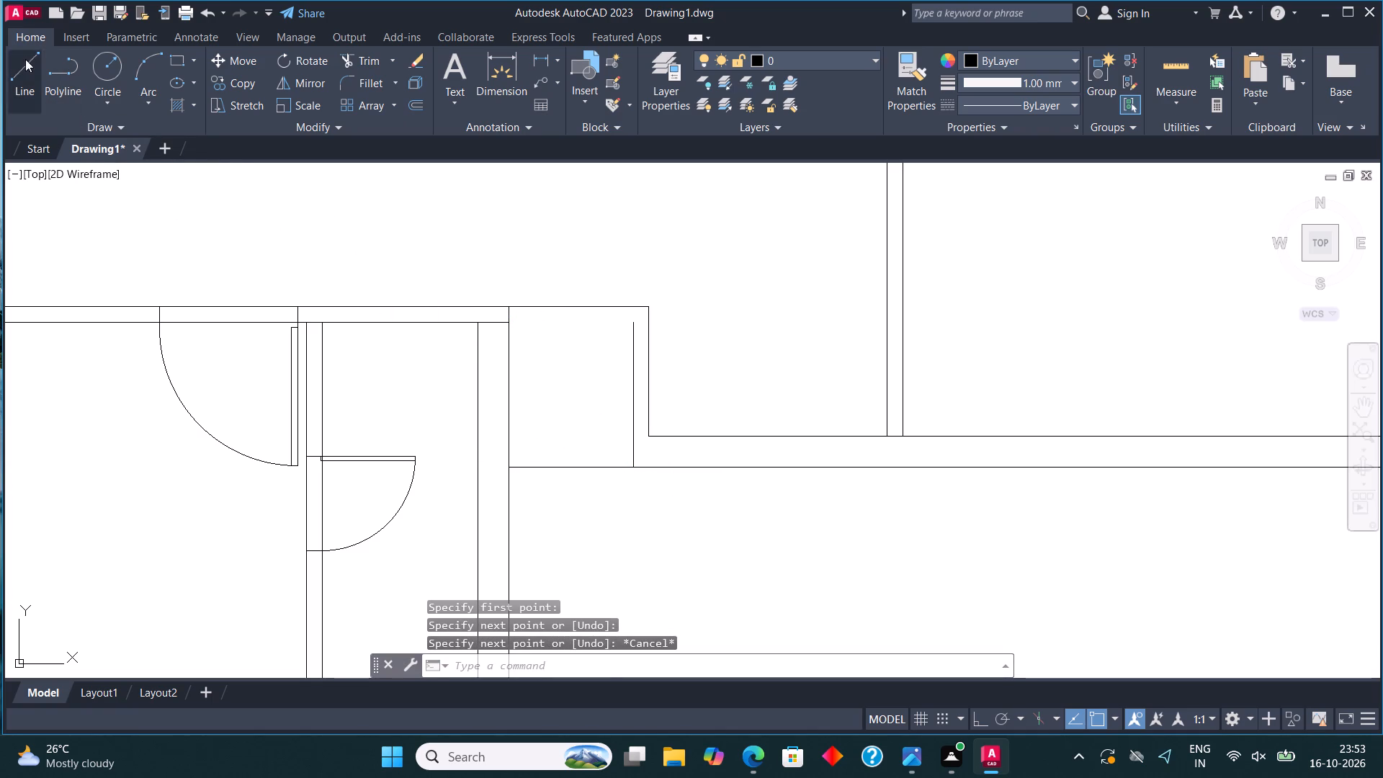
pyautogui.click(653, 434)
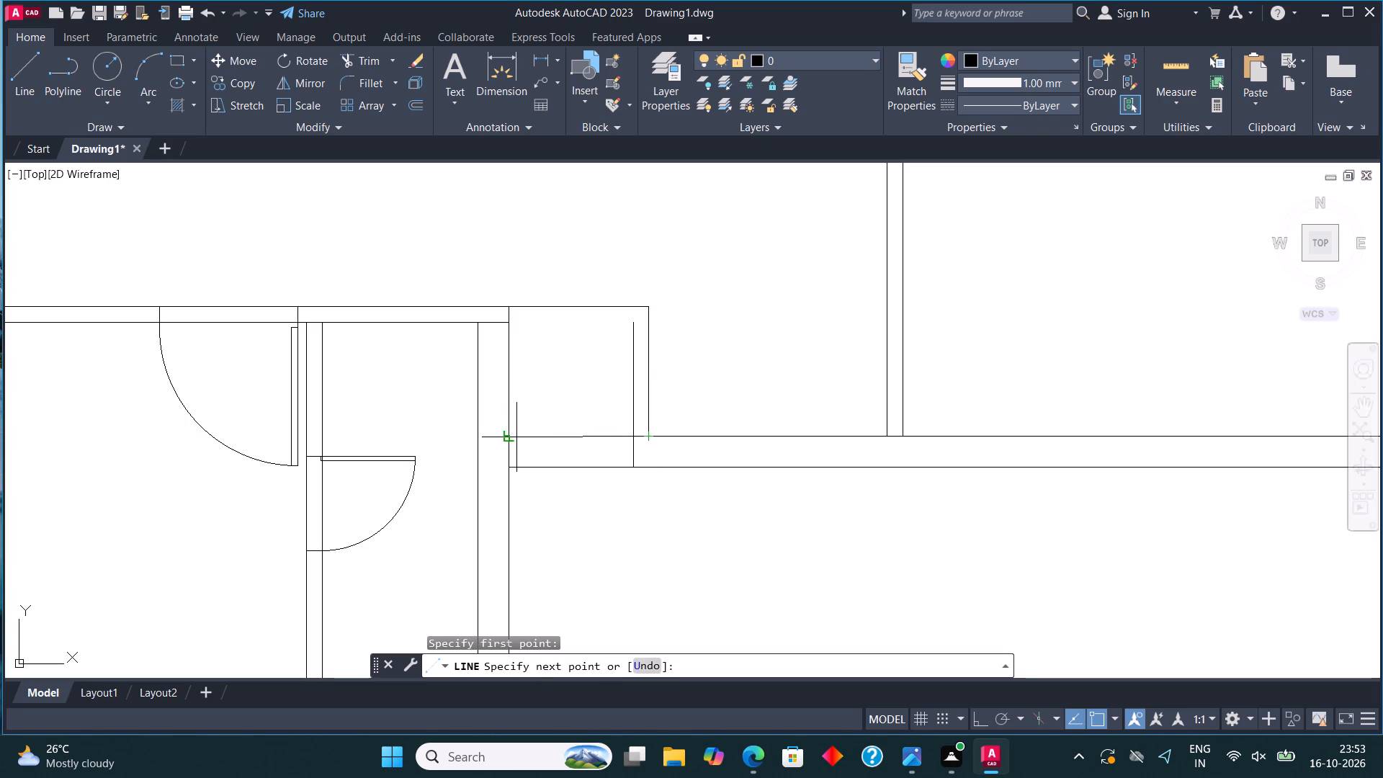
pyautogui.click(511, 435)
pyautogui.press('Escape')
# Trim away the old stepped wall lines above the extended horizontal wall and the leftover stubs at the adjoining wall junctions.
pyautogui.click(364, 56)
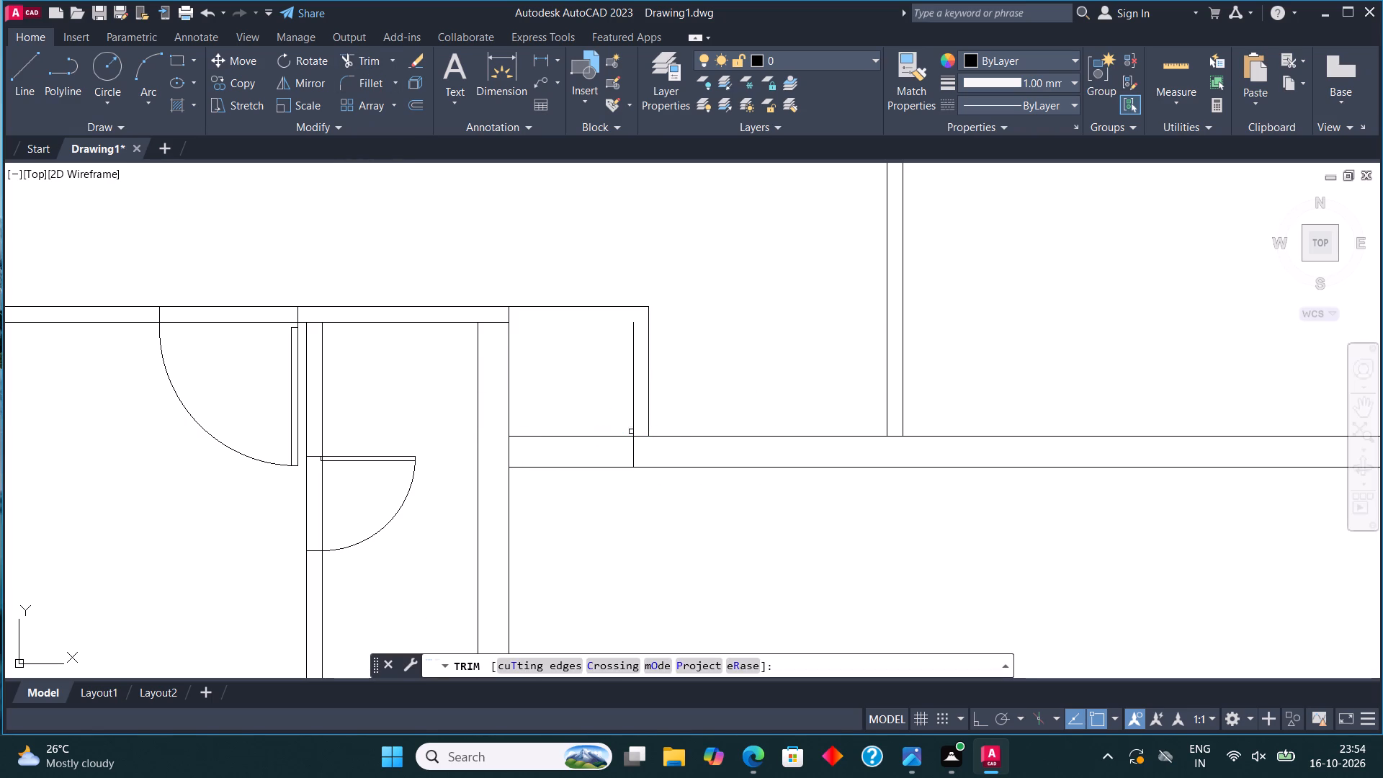
pyautogui.click(630, 451)
pyautogui.click(666, 455)
pyautogui.click(612, 264)
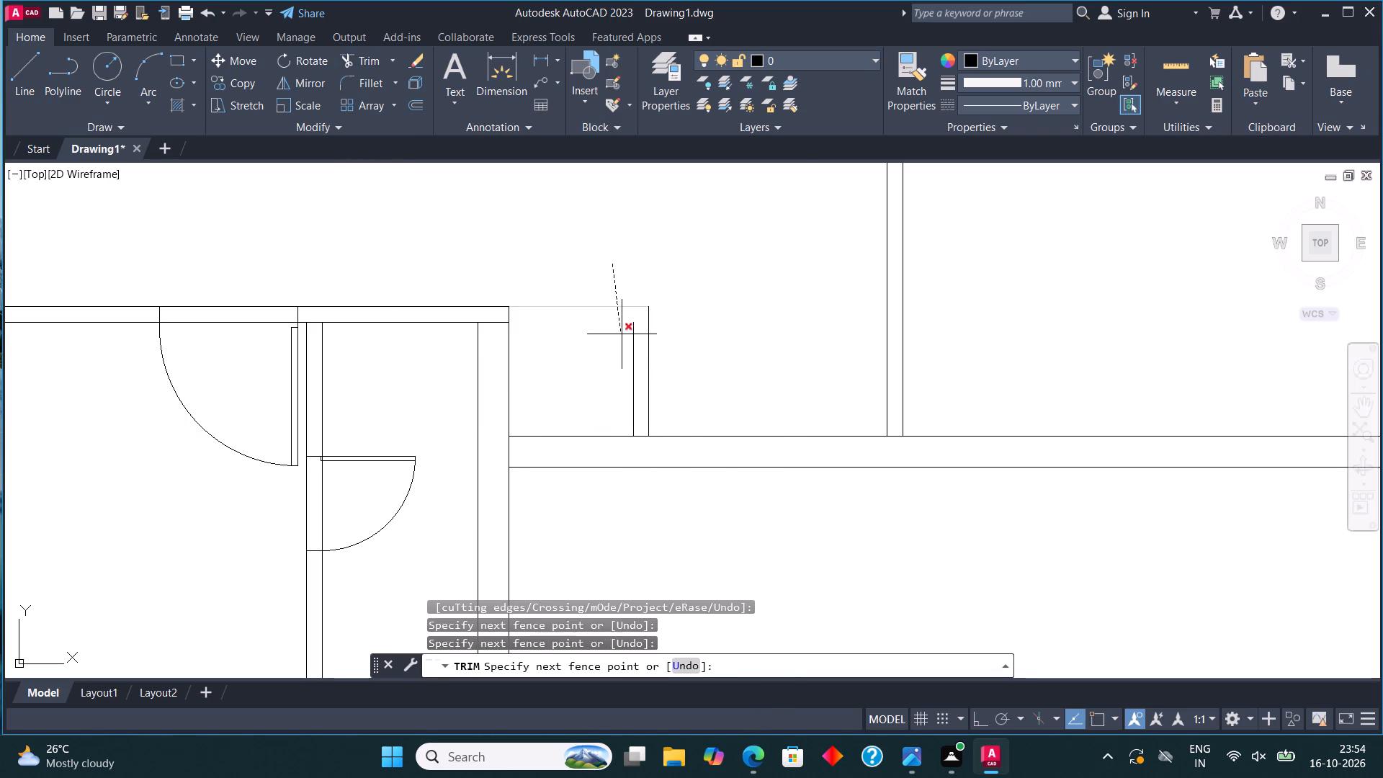
pyautogui.click(686, 363)
pyautogui.click(635, 372)
pyautogui.click(496, 324)
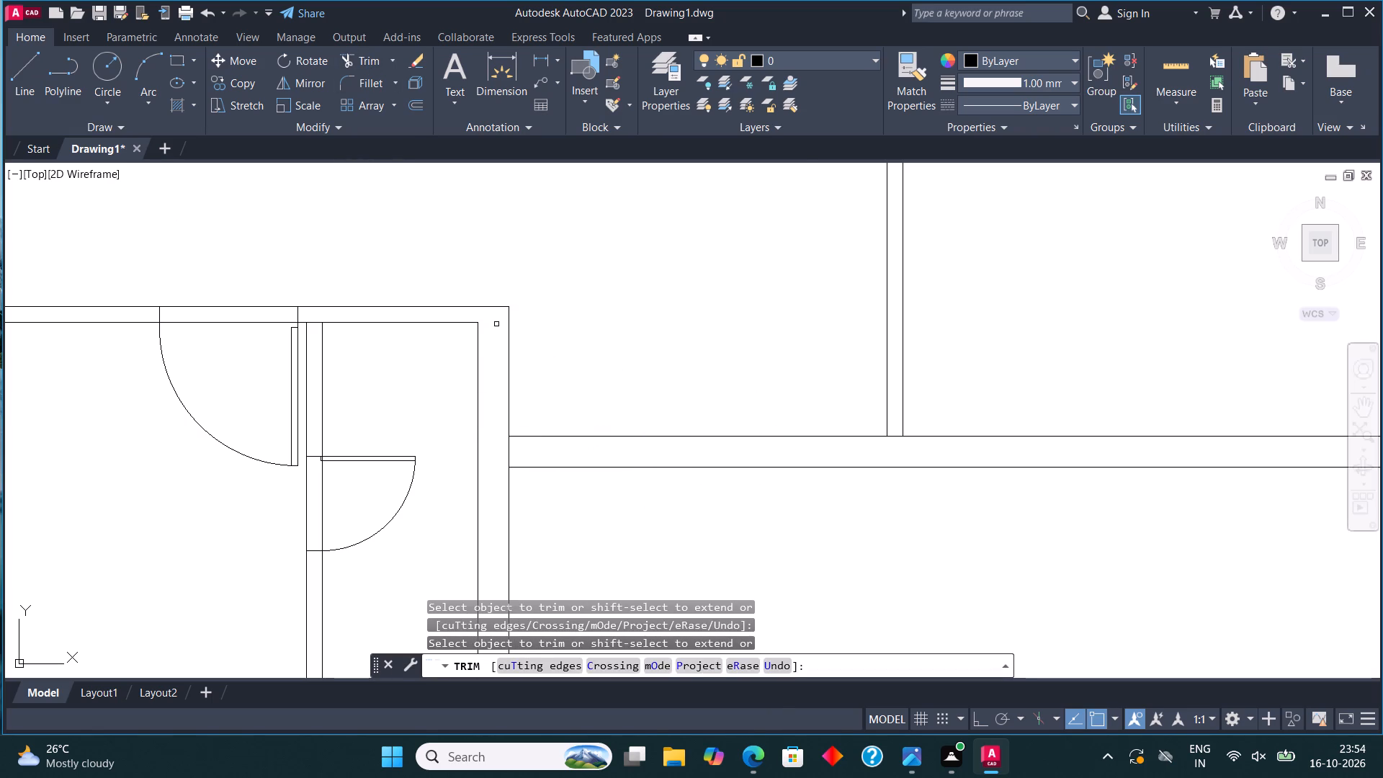
pyautogui.scroll(-3, 496, 324)
pyautogui.press('Escape')
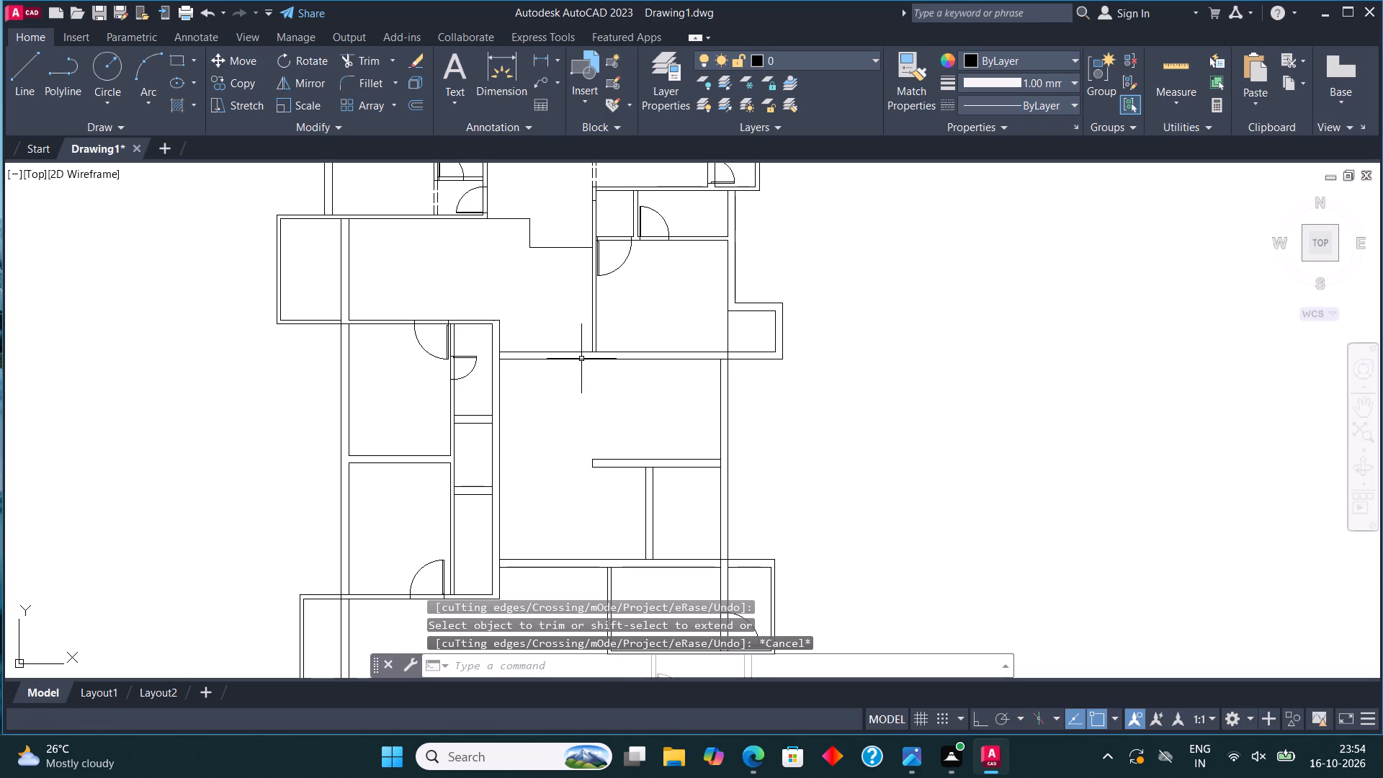
# Copy the upper-left door of the vertical-leaf set onto the lower face of the extended horizontal wall, near the vertical wall.
pyautogui.scroll(-3, 581, 359)
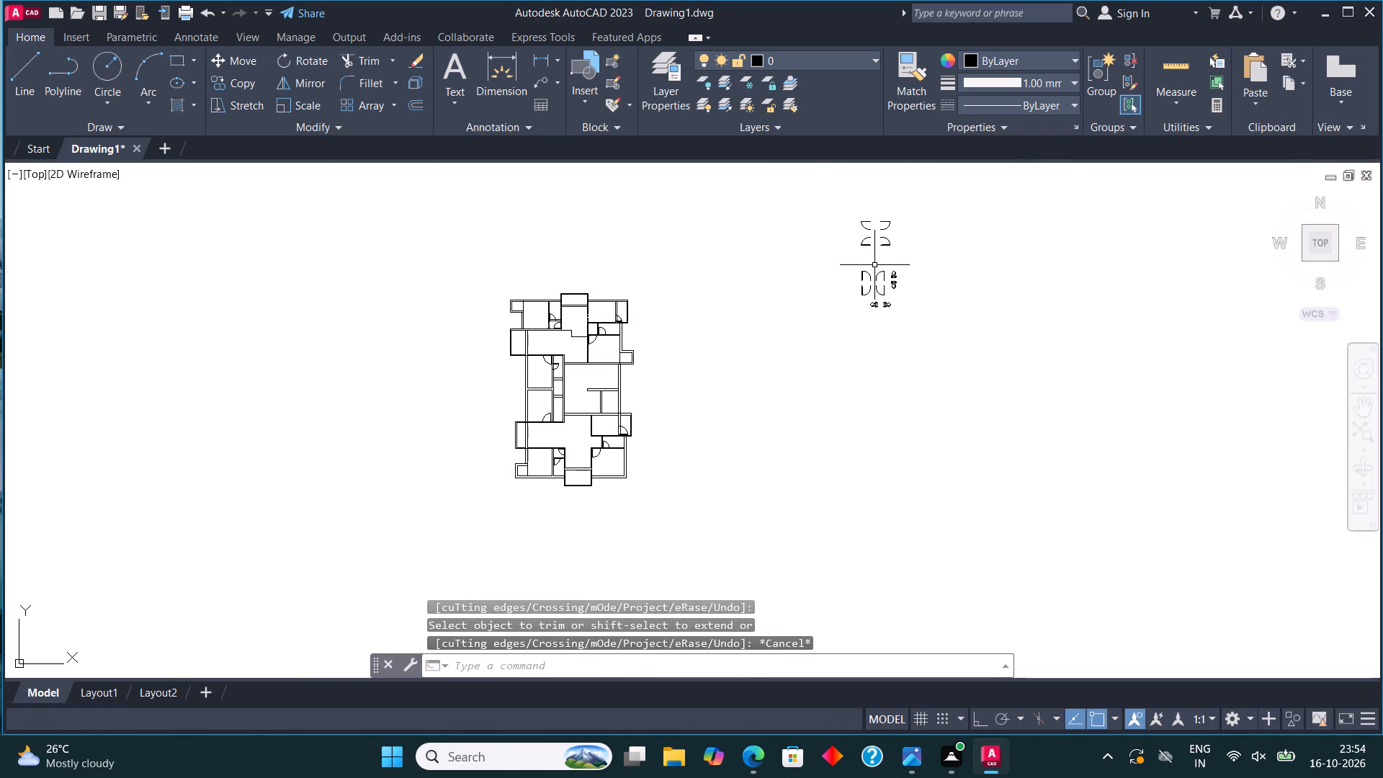
pyautogui.scroll(3, 874, 265)
pyautogui.click(813, 305)
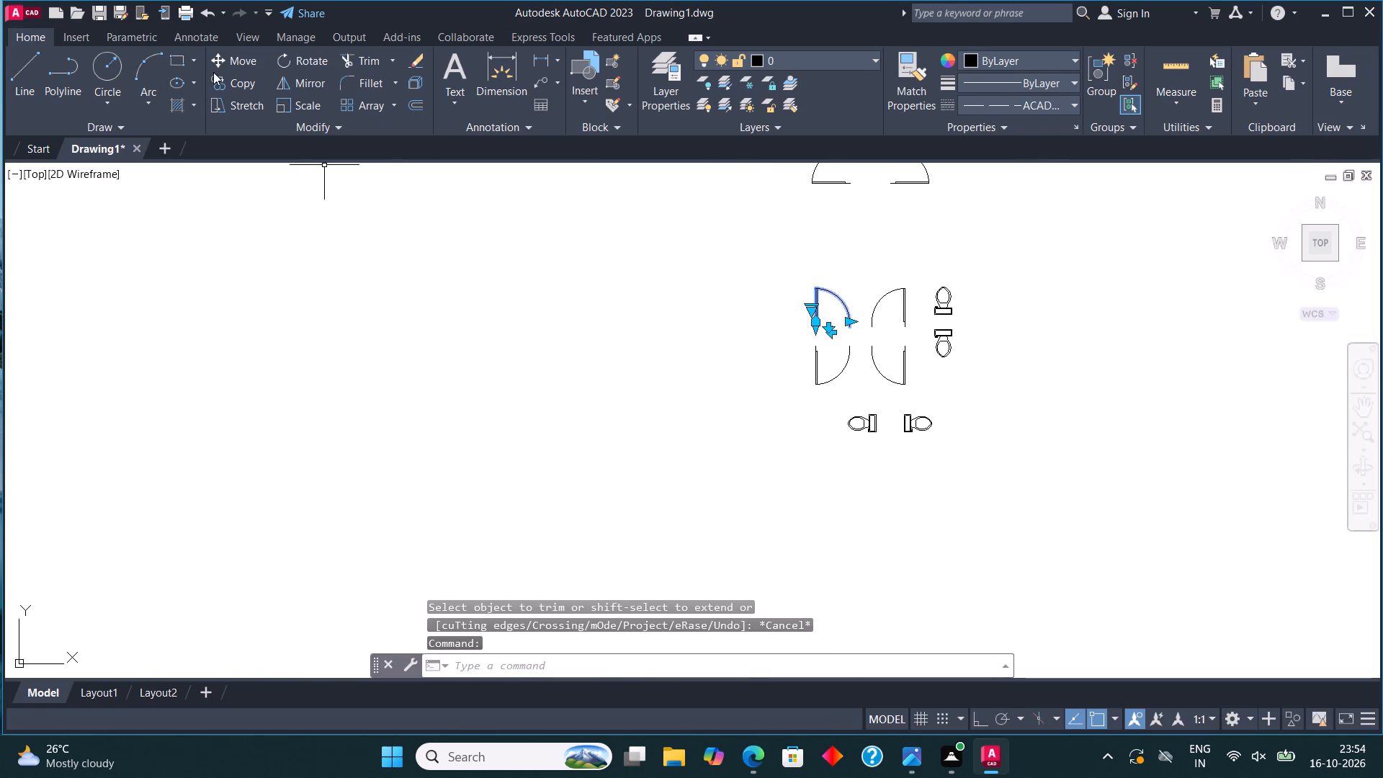
pyautogui.click(213, 72)
pyautogui.click(247, 86)
pyautogui.scroll(3, 815, 319)
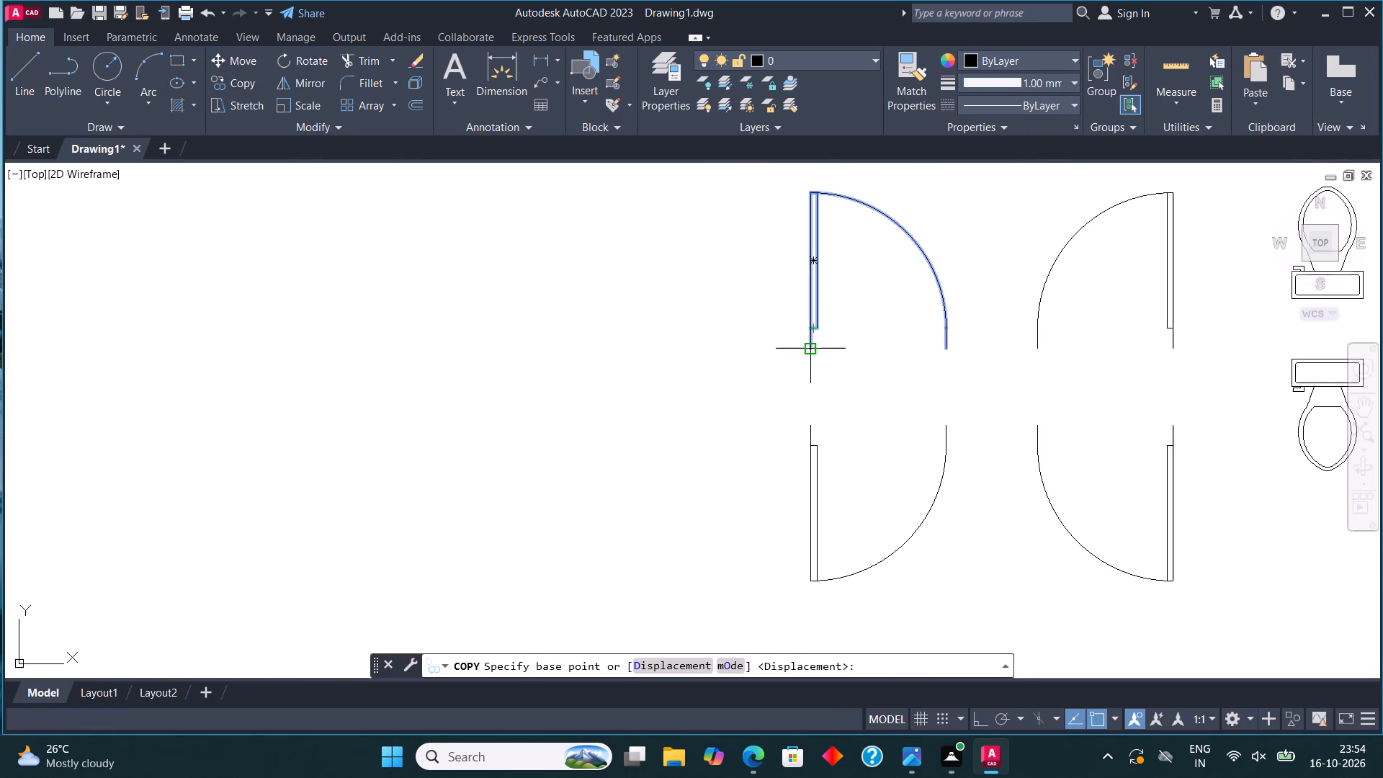
pyautogui.click(813, 348)
pyautogui.scroll(-4, 990, 321)
pyautogui.moveTo(516, 515); pyautogui.dragTo(863, 452, button='middle')
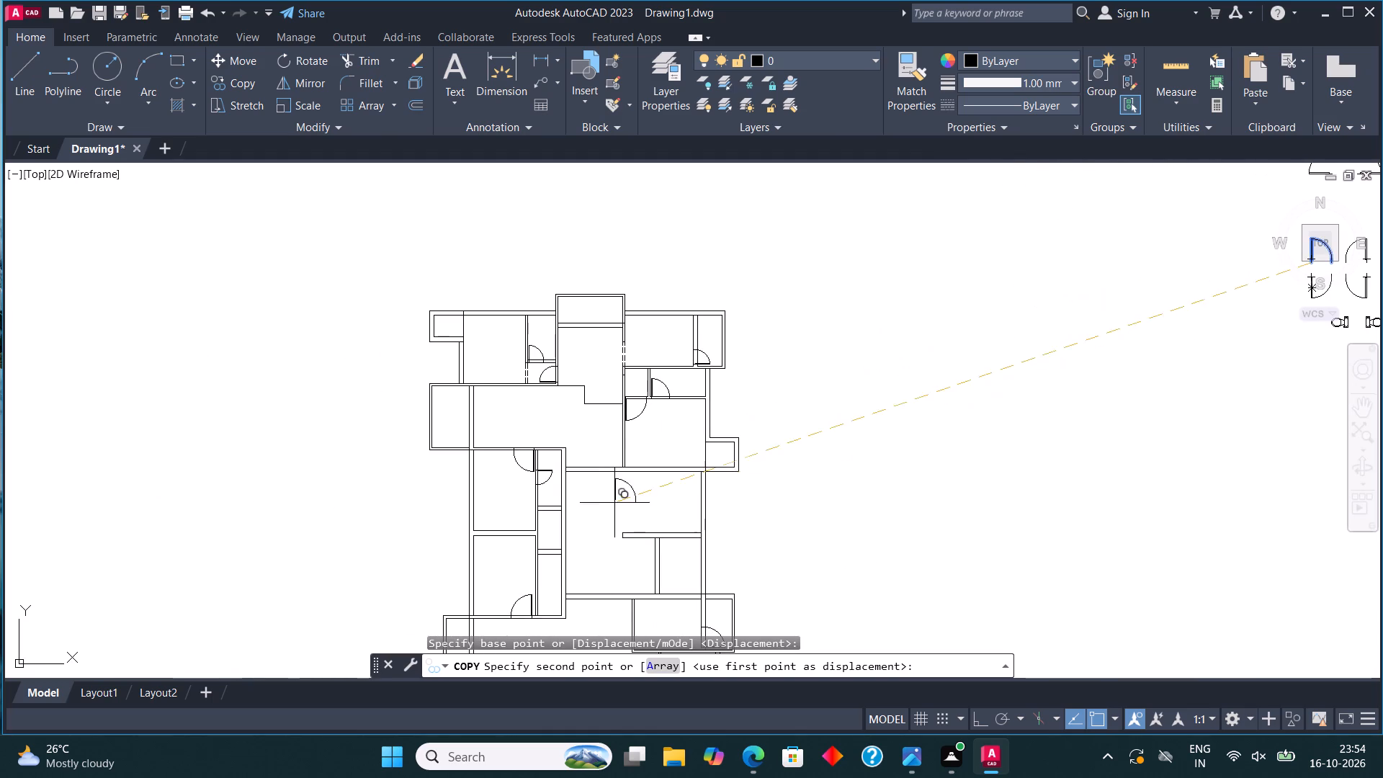
pyautogui.scroll(4, 576, 478)
pyautogui.click(587, 446)
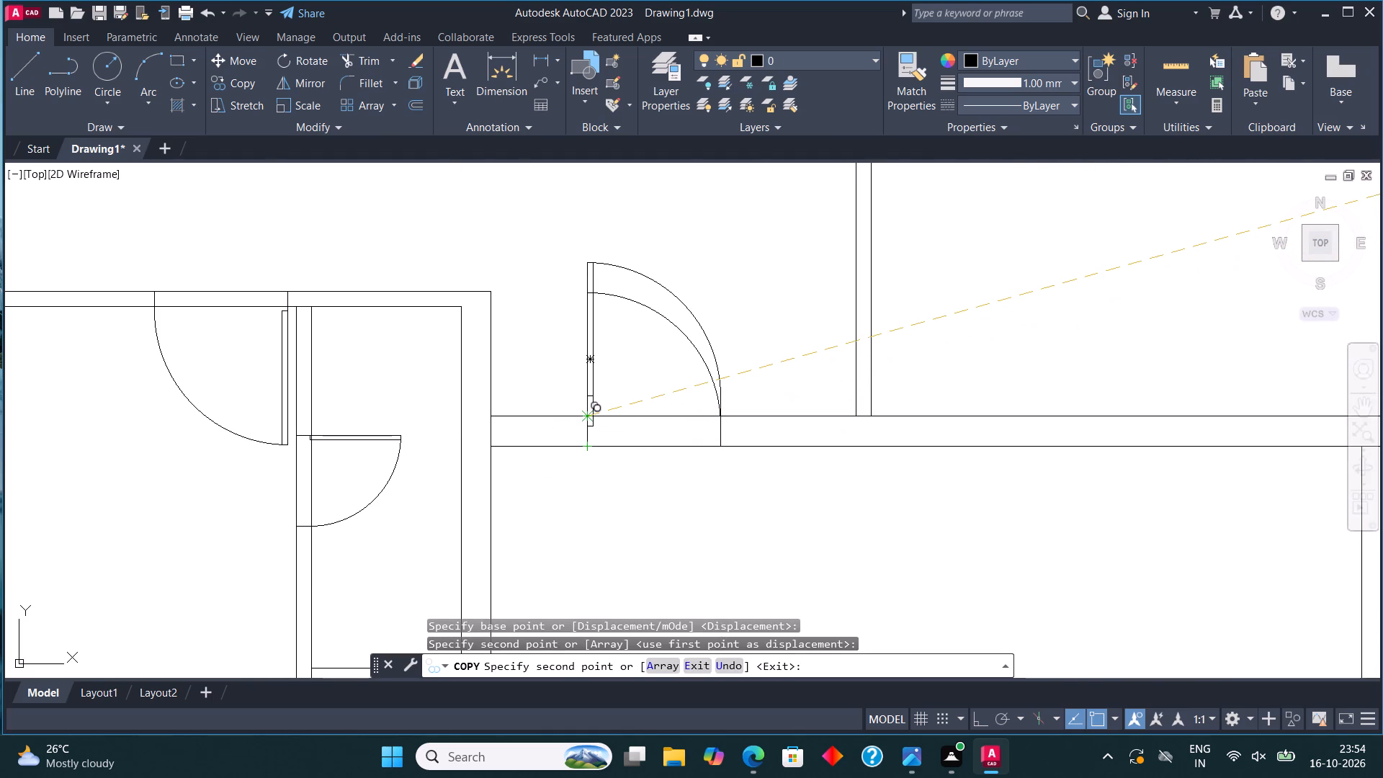
pyautogui.press('Escape')
# Move the copied door along the wall's lower face so that its hinge side sits closer to the vertical wall.
pyautogui.scroll(-2, 709, 441)
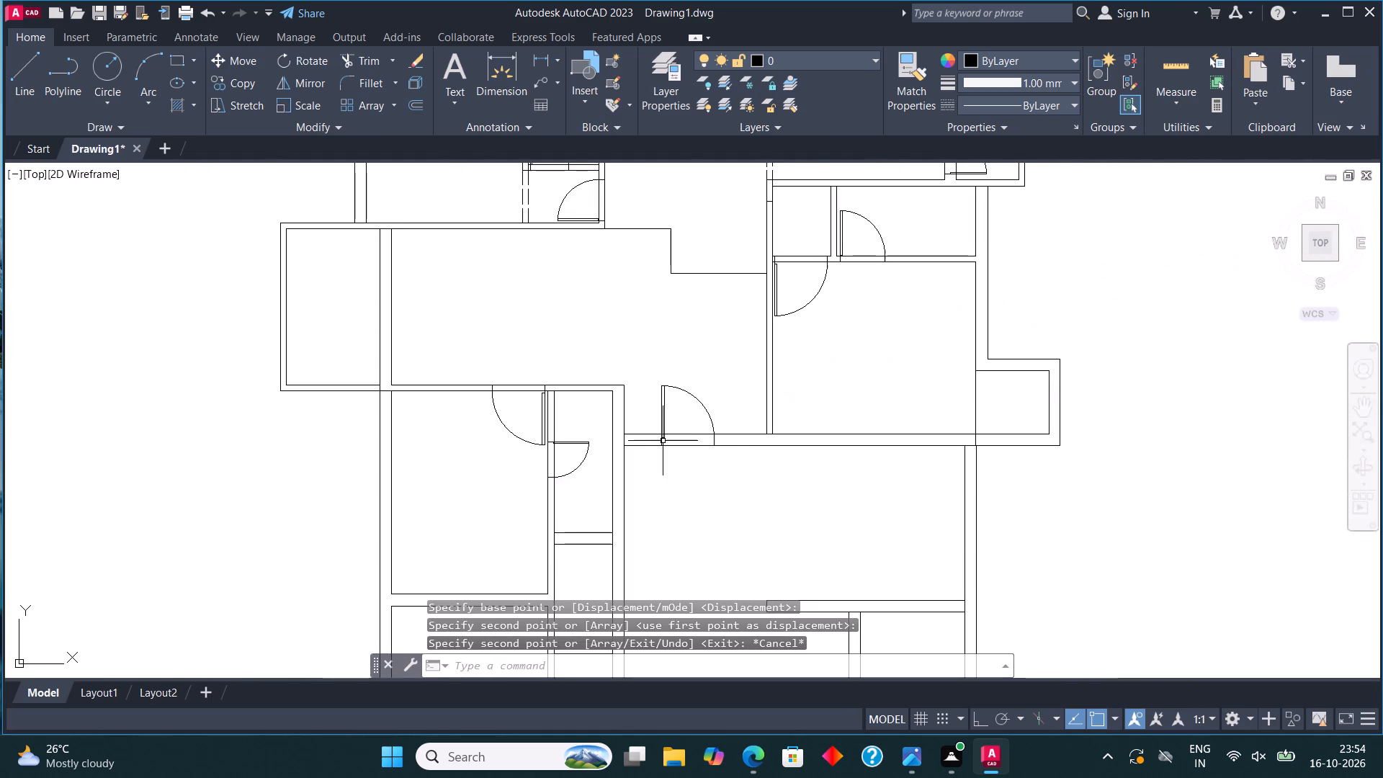
pyautogui.scroll(2, 663, 412)
pyautogui.click(663, 412)
pyautogui.click(225, 67)
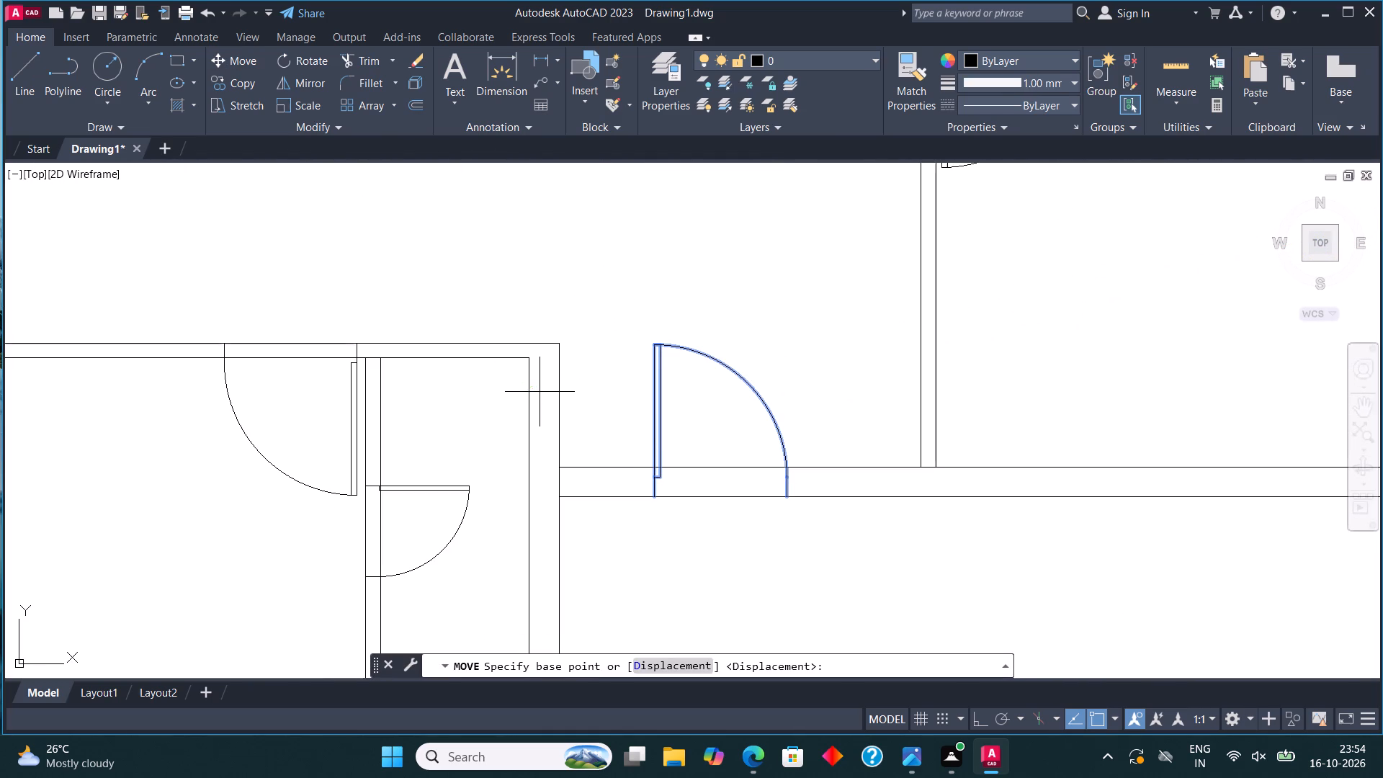
pyautogui.scroll(2, 598, 483)
pyautogui.click(710, 518)
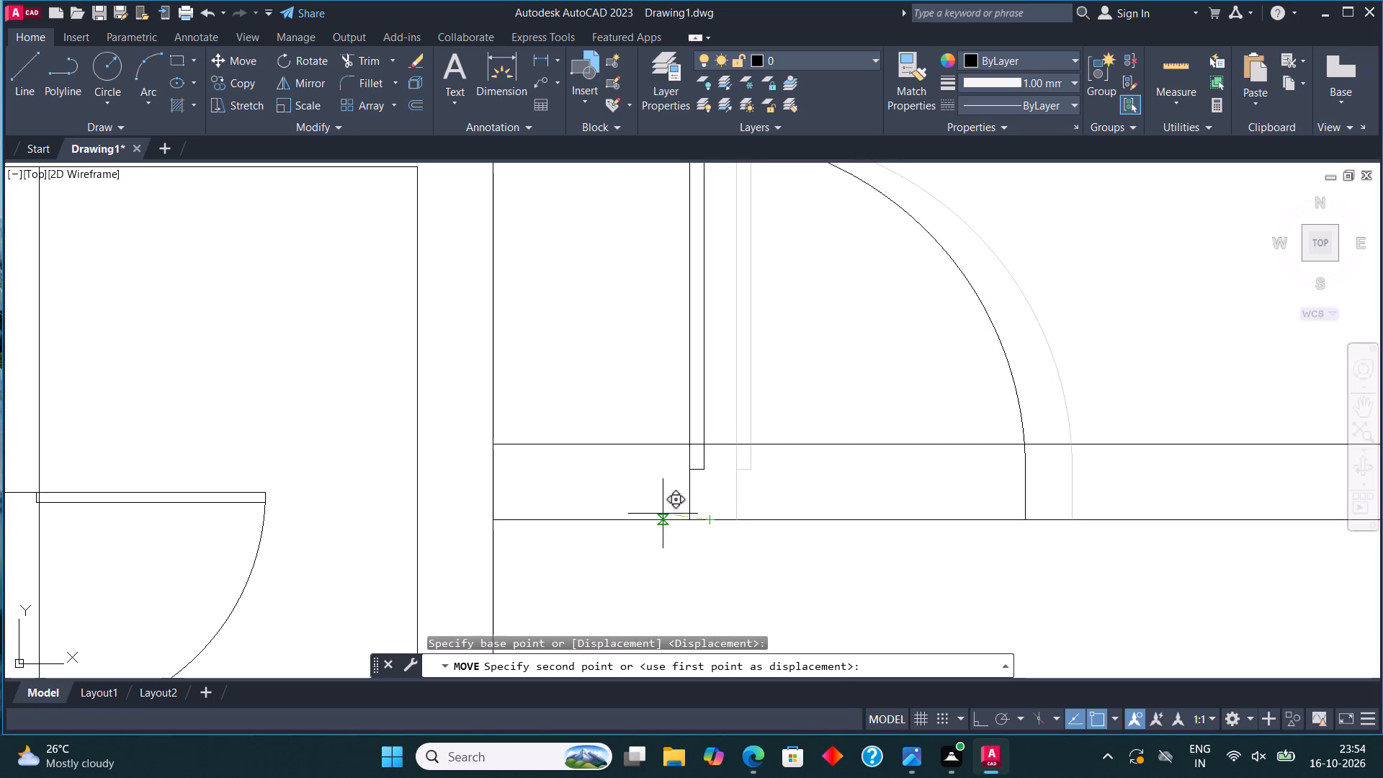
pyautogui.click(532, 523)
# Copy the upper-left door of the vertical-leaf set onto the bottom wall of the projecting room at the plan's top centre.
pyautogui.scroll(-2, 617, 478)
pyautogui.scroll(-4, 682, 424)
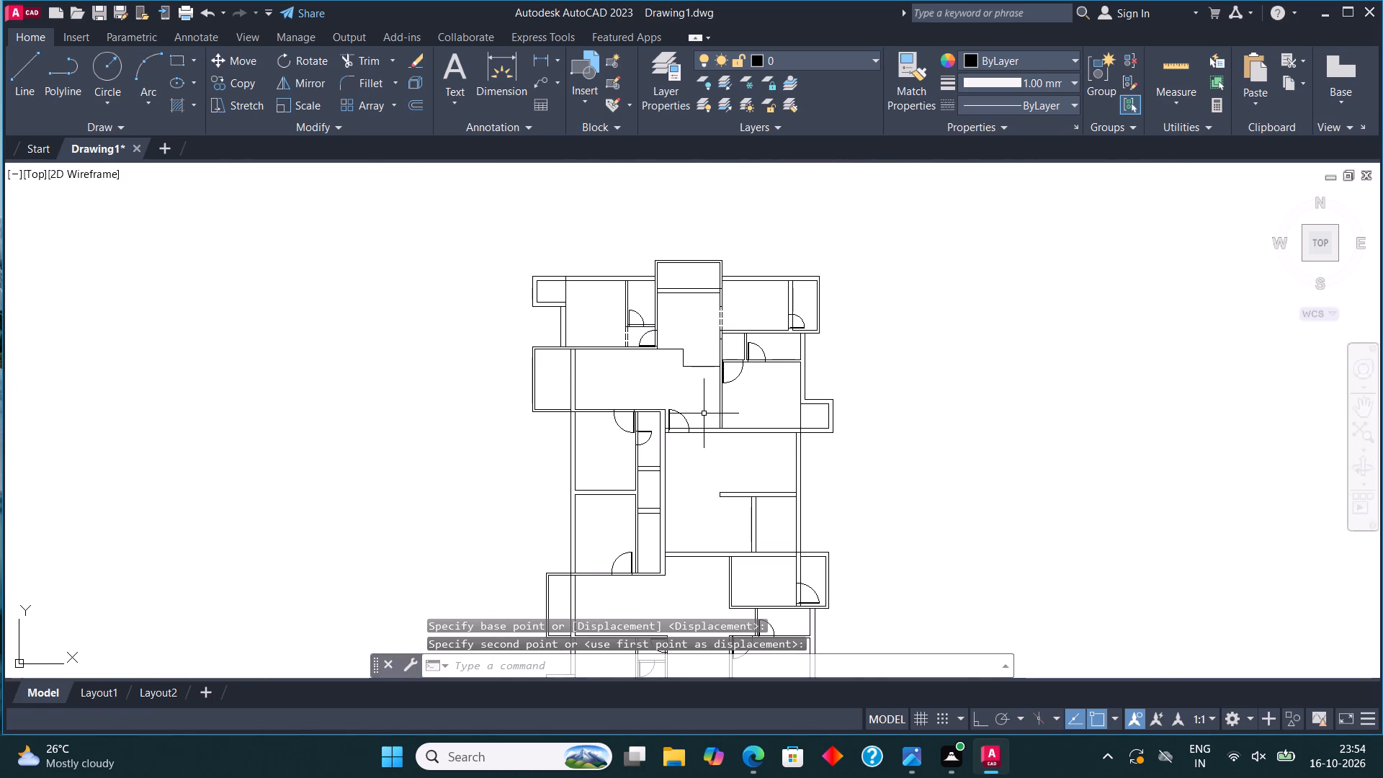
pyautogui.moveTo(707, 418); pyautogui.dragTo(734, 446, button='middle')
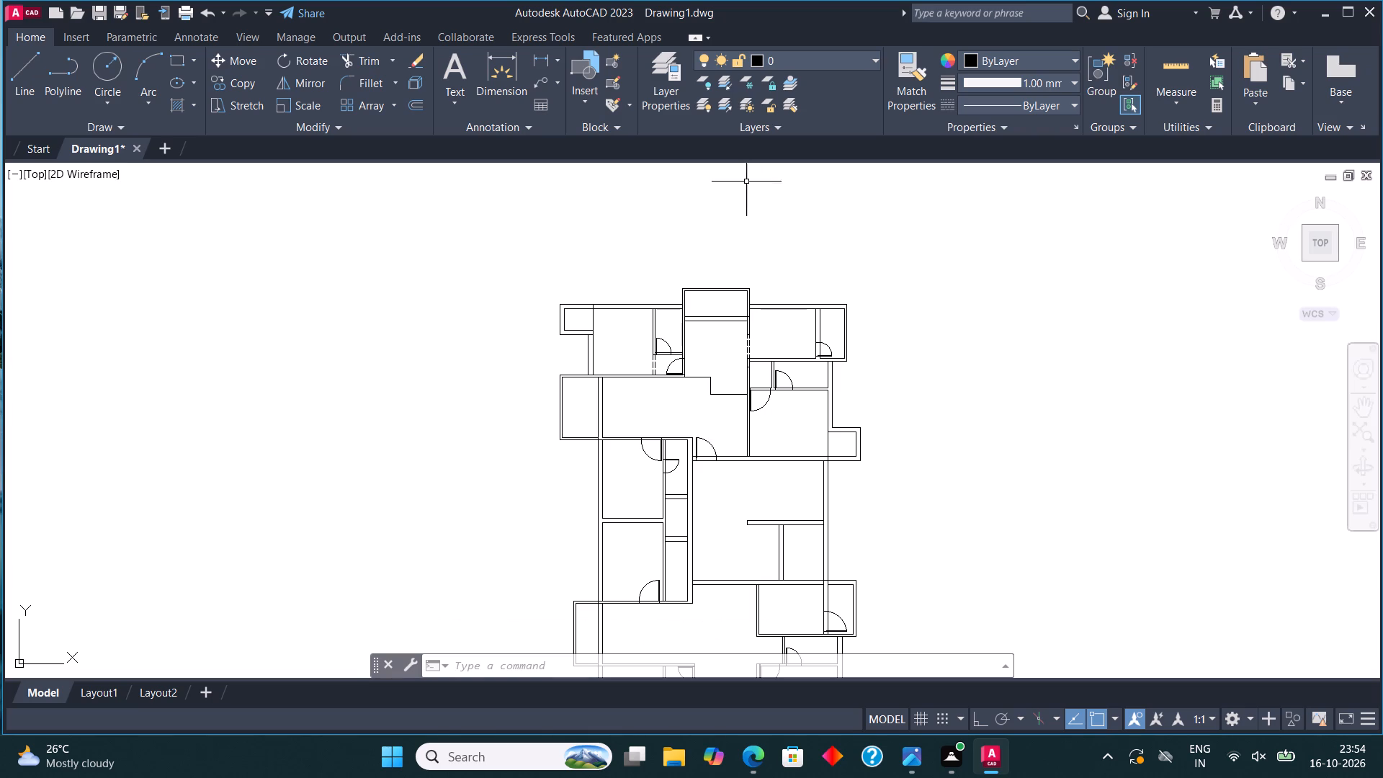
pyautogui.scroll(2, 743, 282)
pyautogui.scroll(-3, 636, 377)
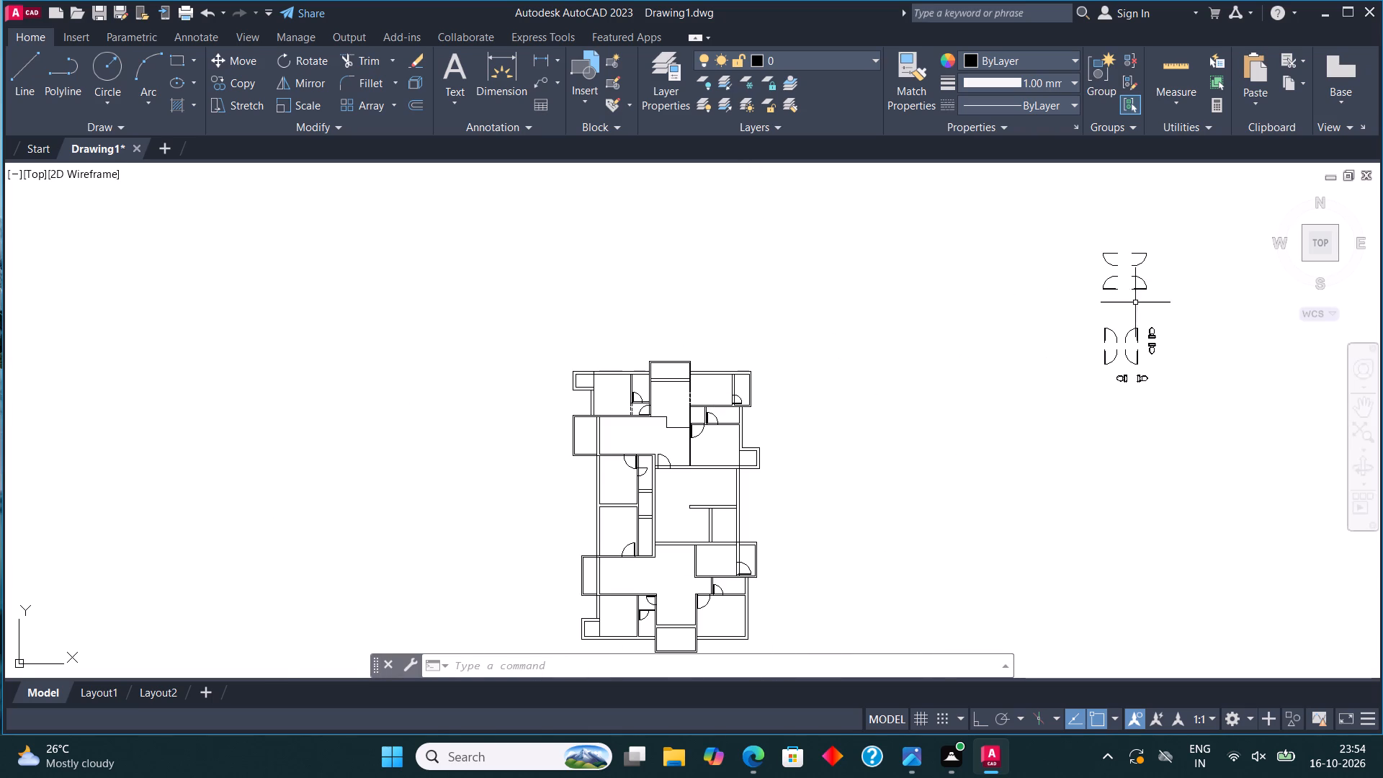
pyautogui.scroll(5, 1119, 325)
pyautogui.click(955, 412)
pyautogui.click(797, 403)
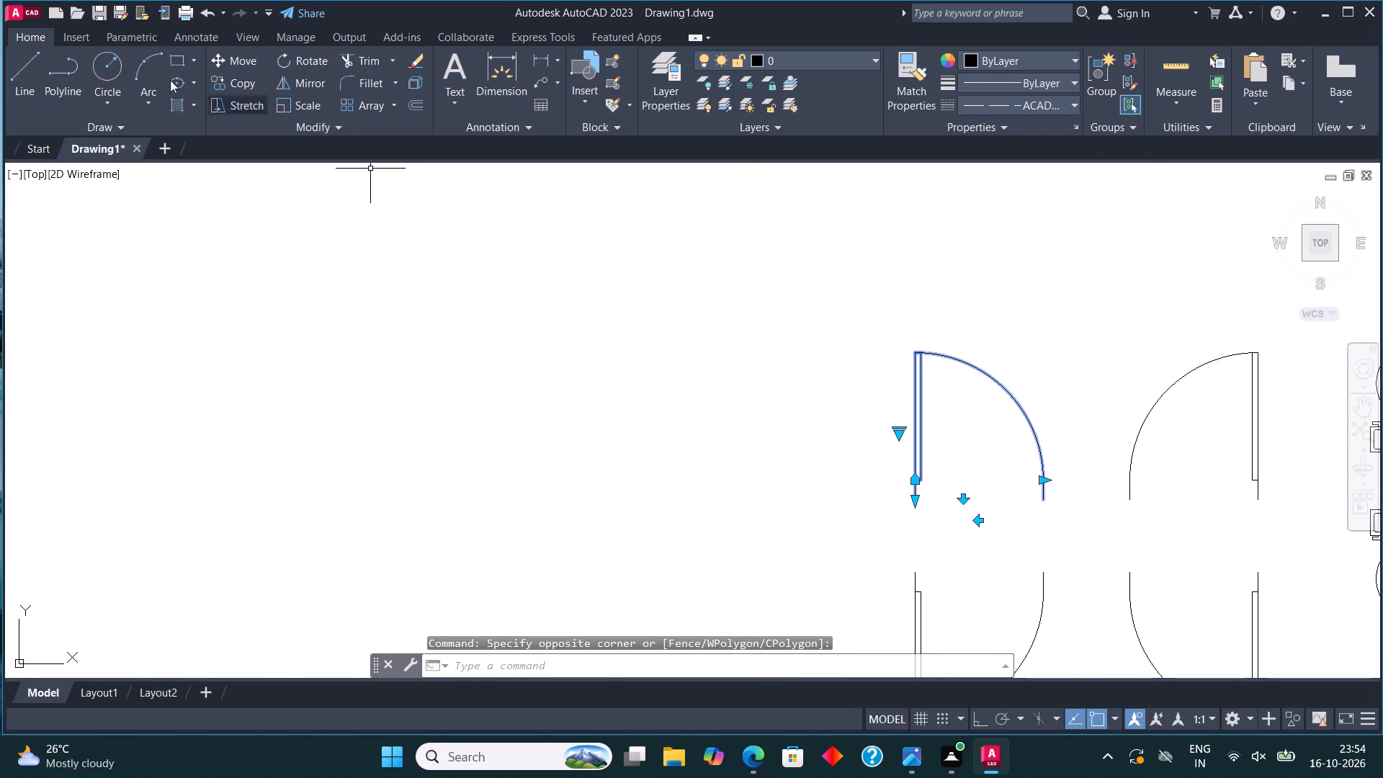
pyautogui.click(240, 81)
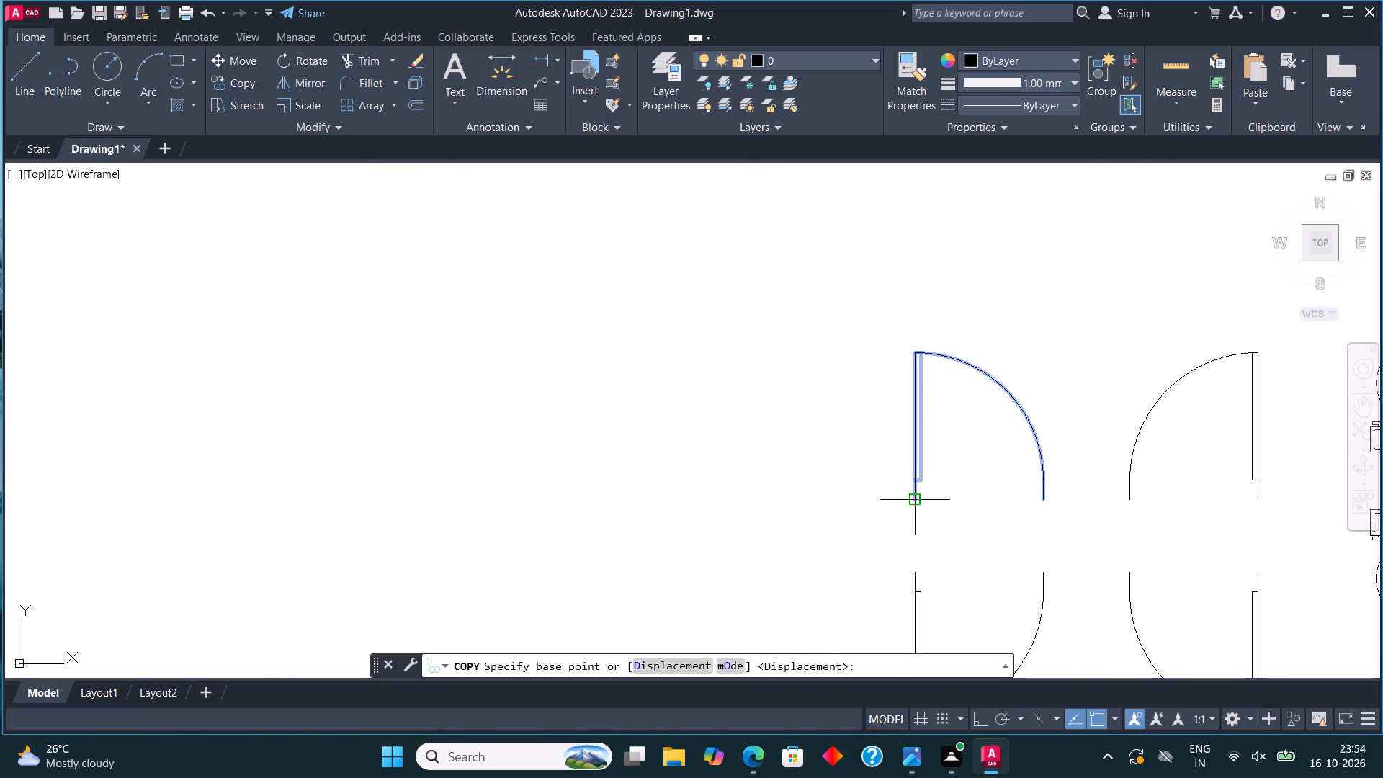
pyautogui.click(918, 501)
pyautogui.scroll(-4, 1003, 421)
pyautogui.moveTo(275, 495); pyautogui.dragTo(635, 493, button='middle')
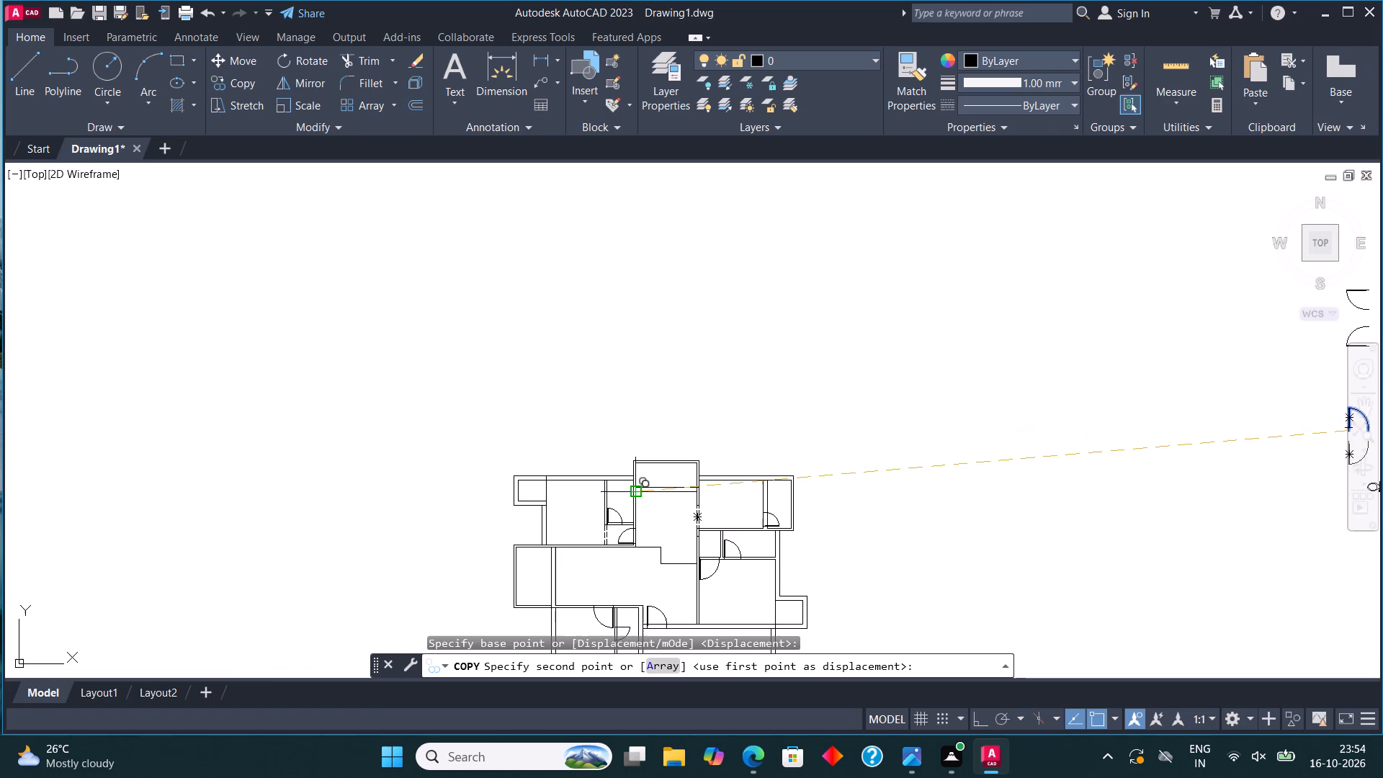
pyautogui.scroll(4, 649, 500)
pyautogui.click(588, 456)
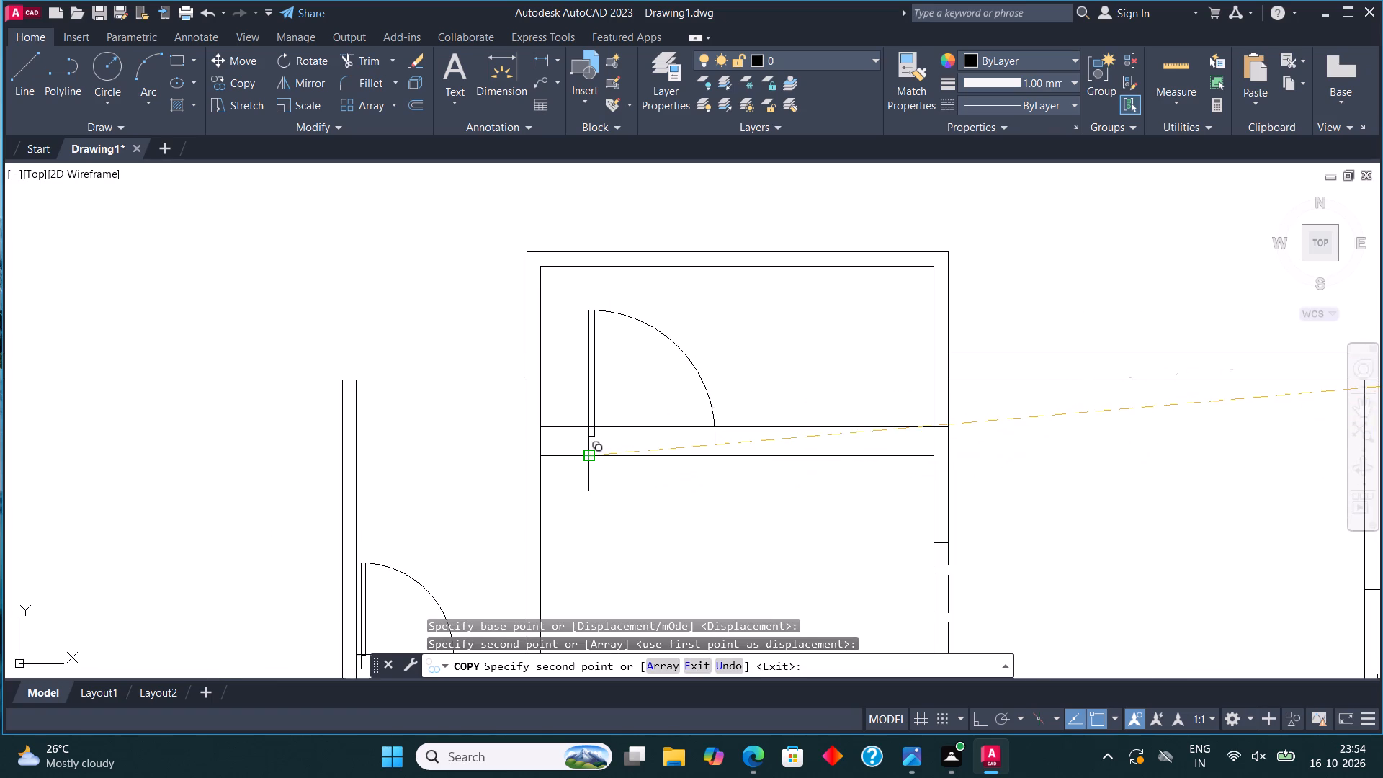
pyautogui.press('Escape')
# Scale the new door down to under half its size about its lower hinge-side corner.
pyautogui.click(590, 403)
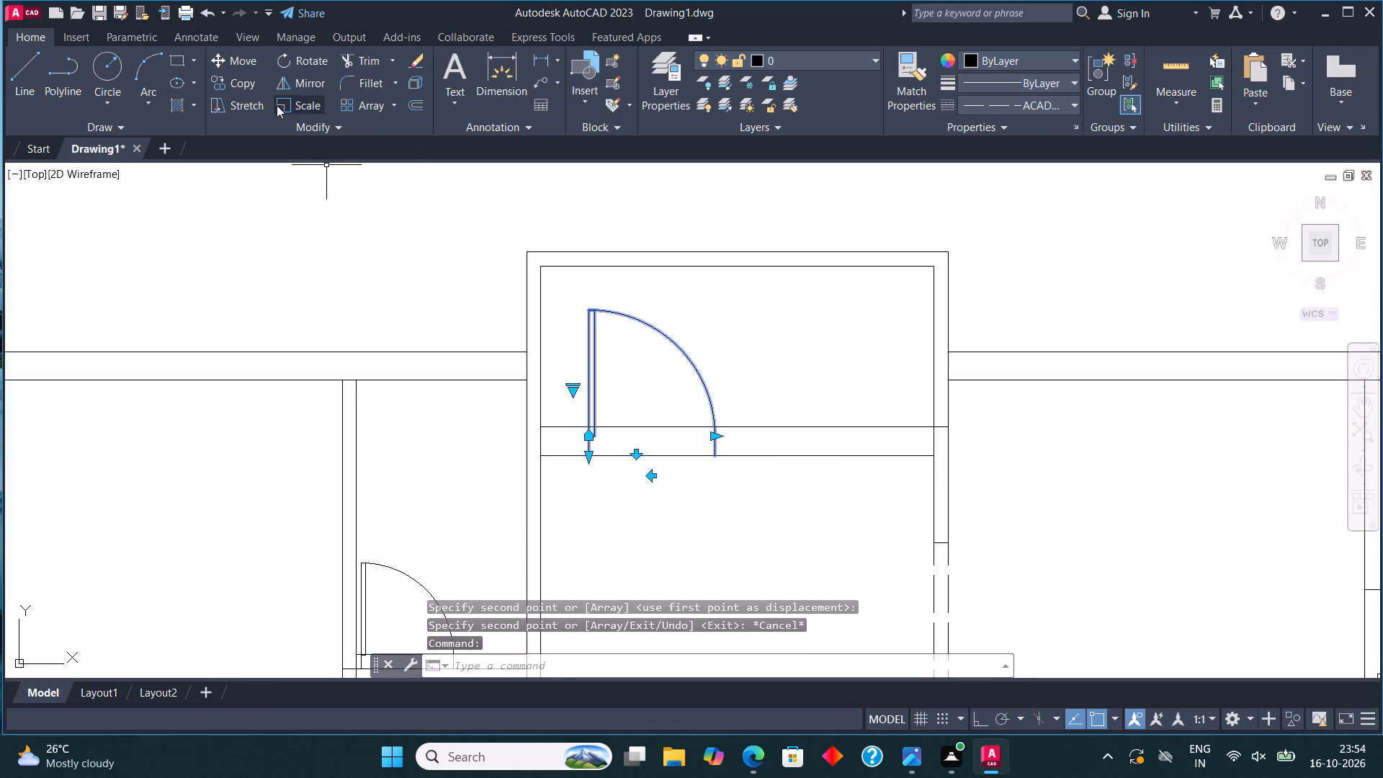
pyautogui.click(299, 96)
pyautogui.scroll(1, 639, 456)
pyautogui.click(552, 455)
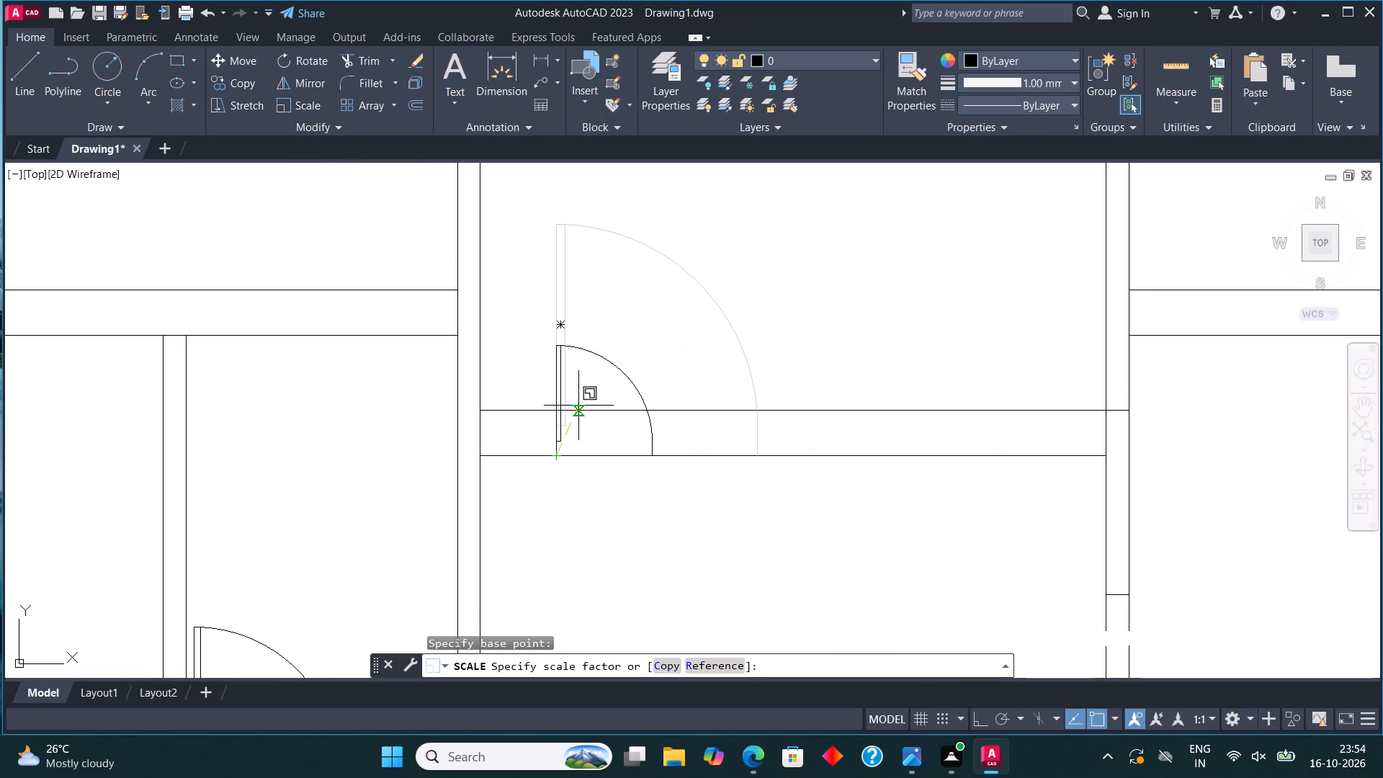
pyautogui.click(579, 404)
# Copy the scaled door alongside itself so that the second leaf starts where the first one's swing ends.
pyautogui.click(608, 372)
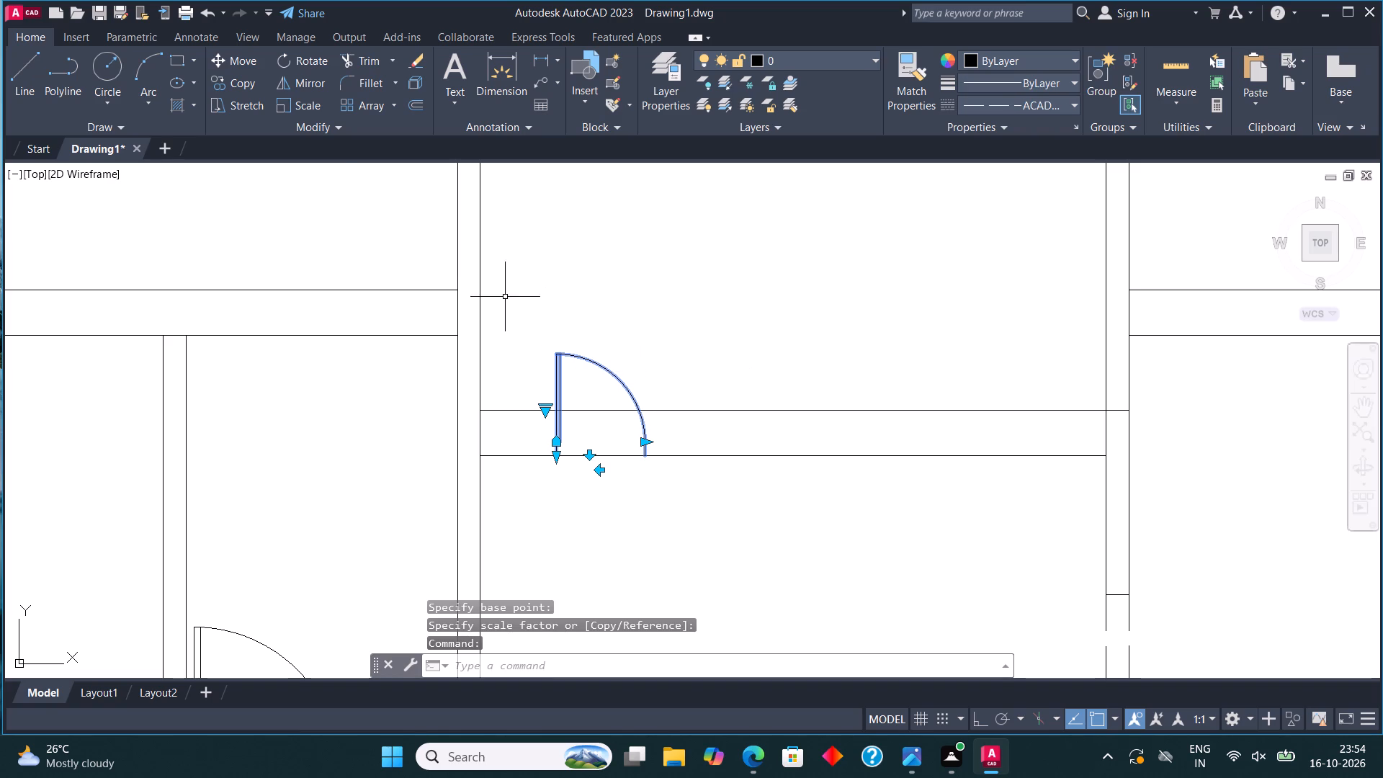
pyautogui.click(238, 81)
pyautogui.click(549, 457)
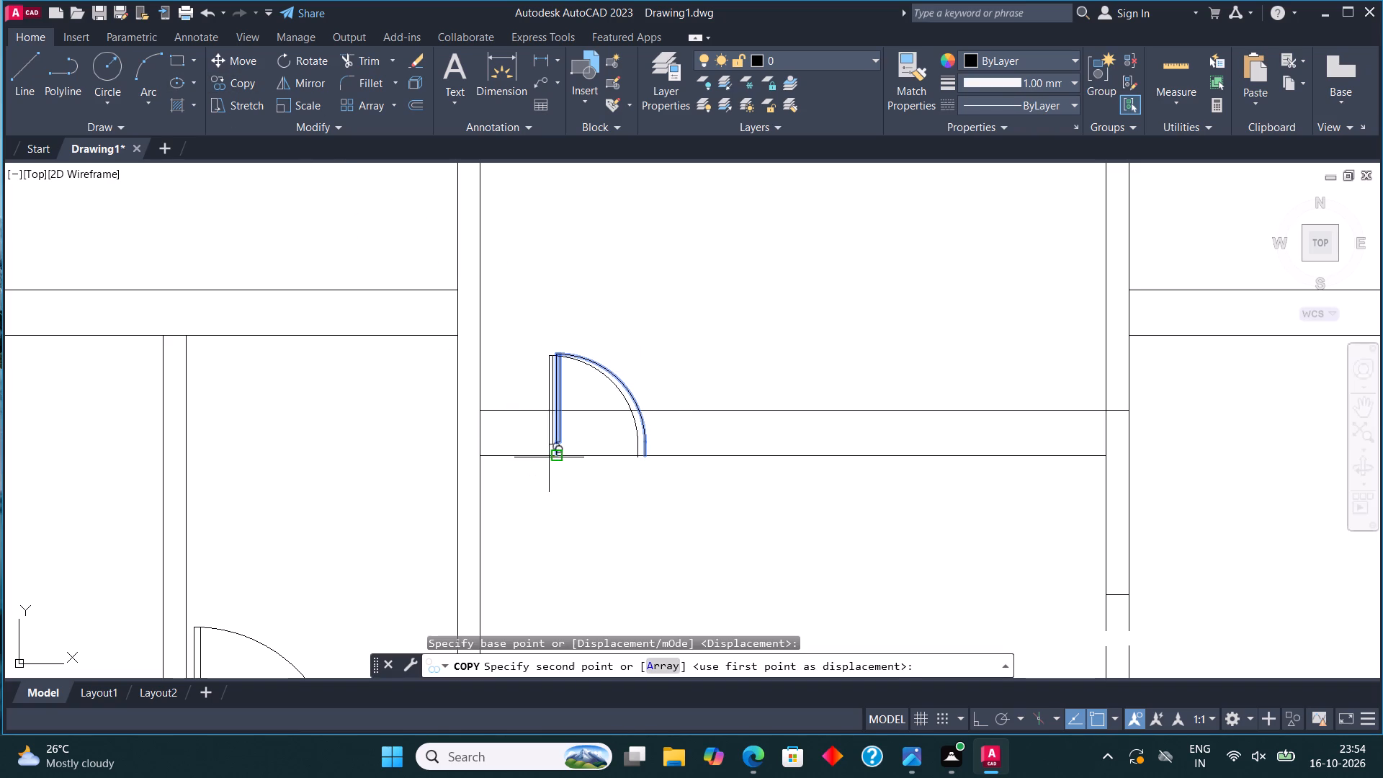
pyautogui.click(649, 456)
pyautogui.press('Escape')
# Mirror the two small door leaves about a vertical line through the second leaf's outer end, keeping the originals.
pyautogui.click(660, 401)
pyautogui.click(540, 388)
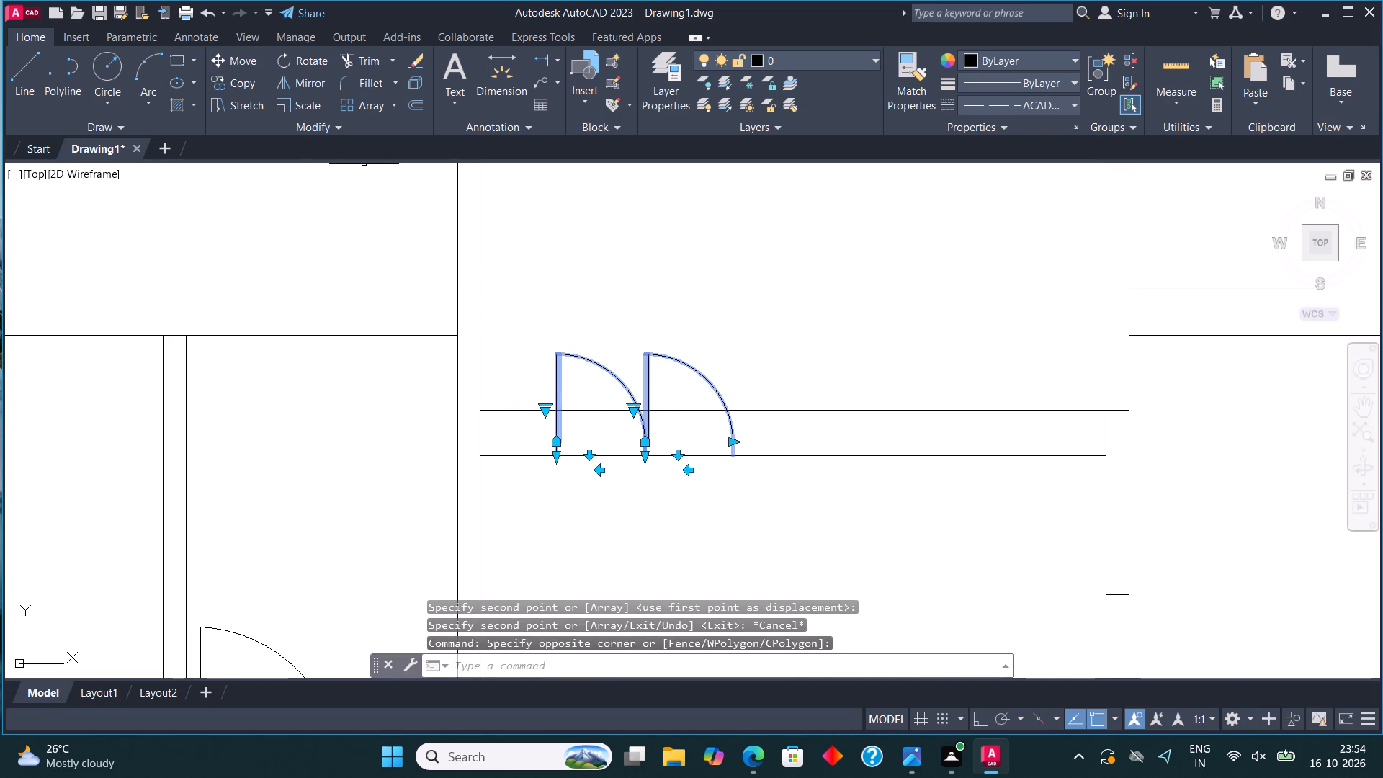
pyautogui.click(307, 84)
pyautogui.click(733, 455)
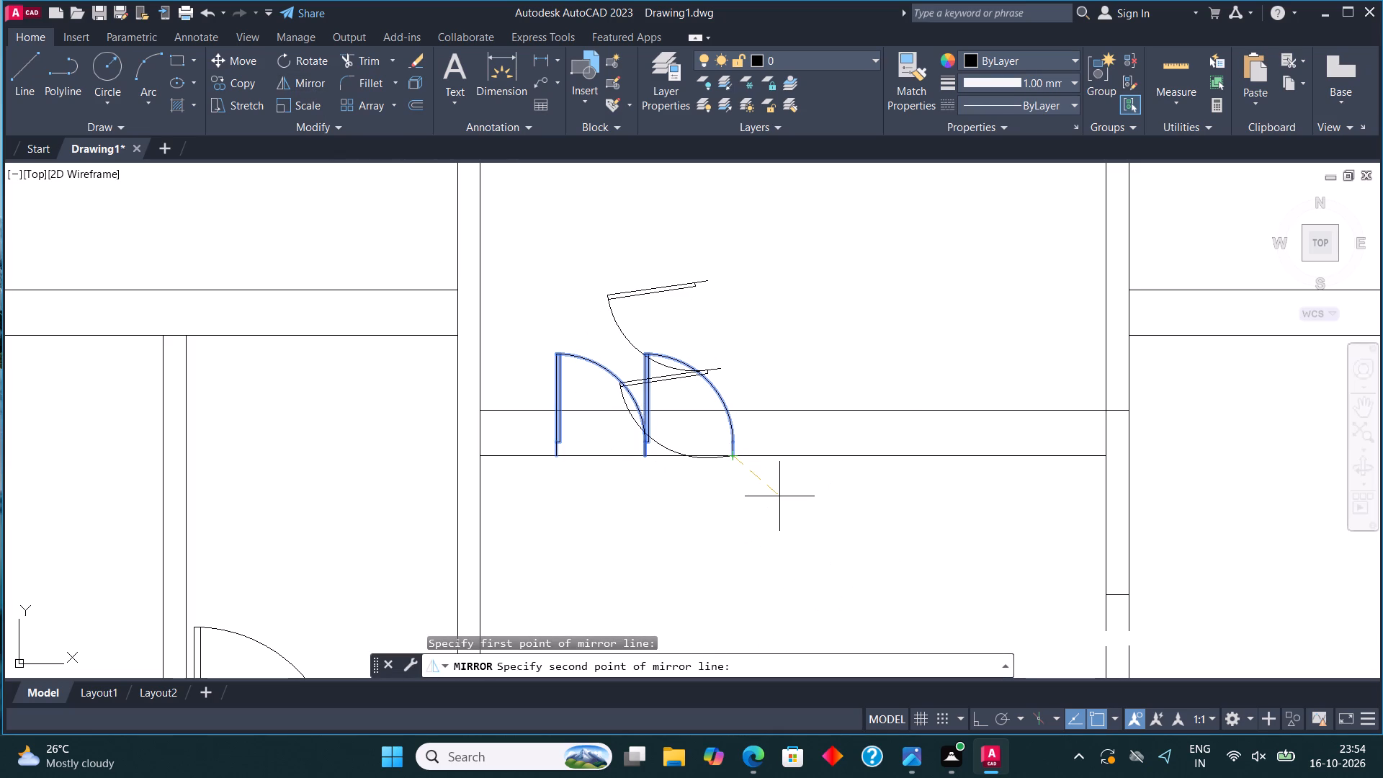
pyautogui.press('F8')
pyautogui.click(694, 497)
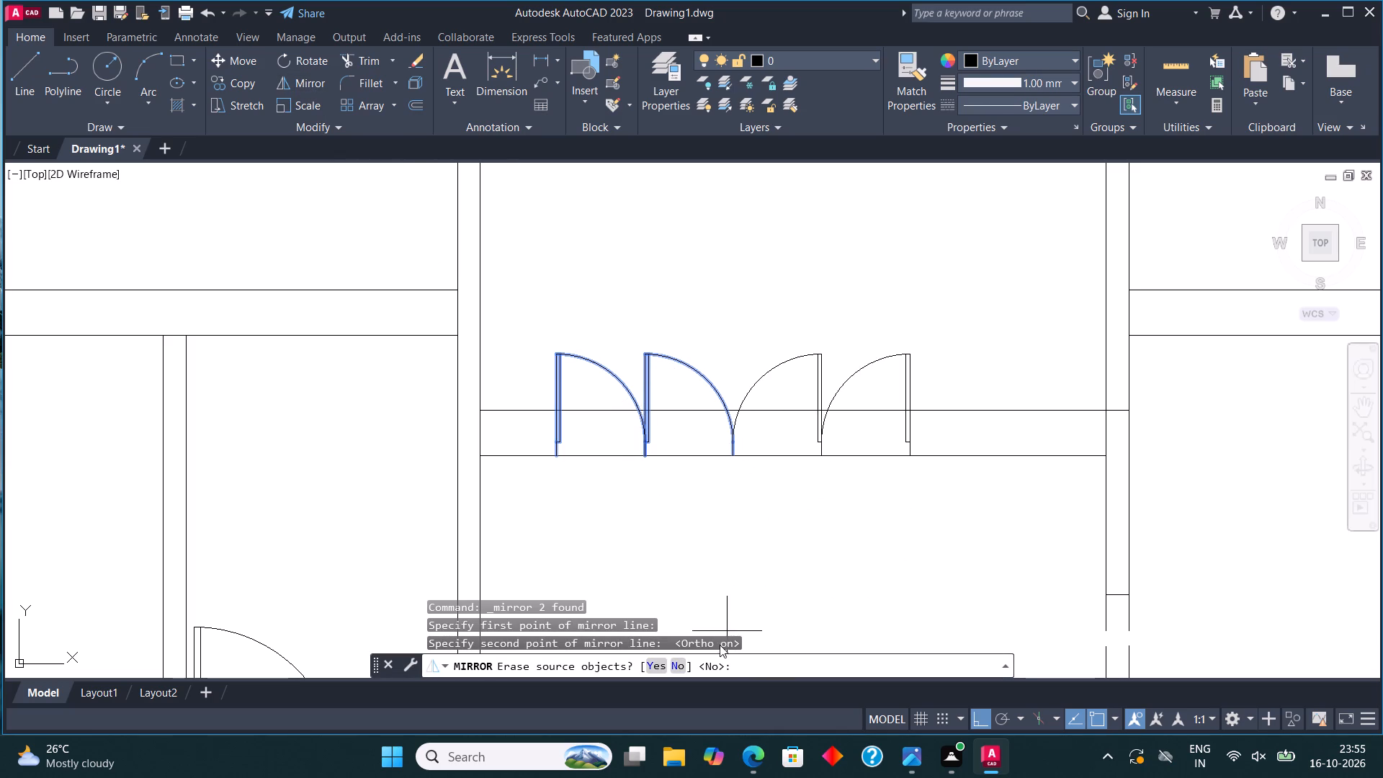
pyautogui.click(679, 668)
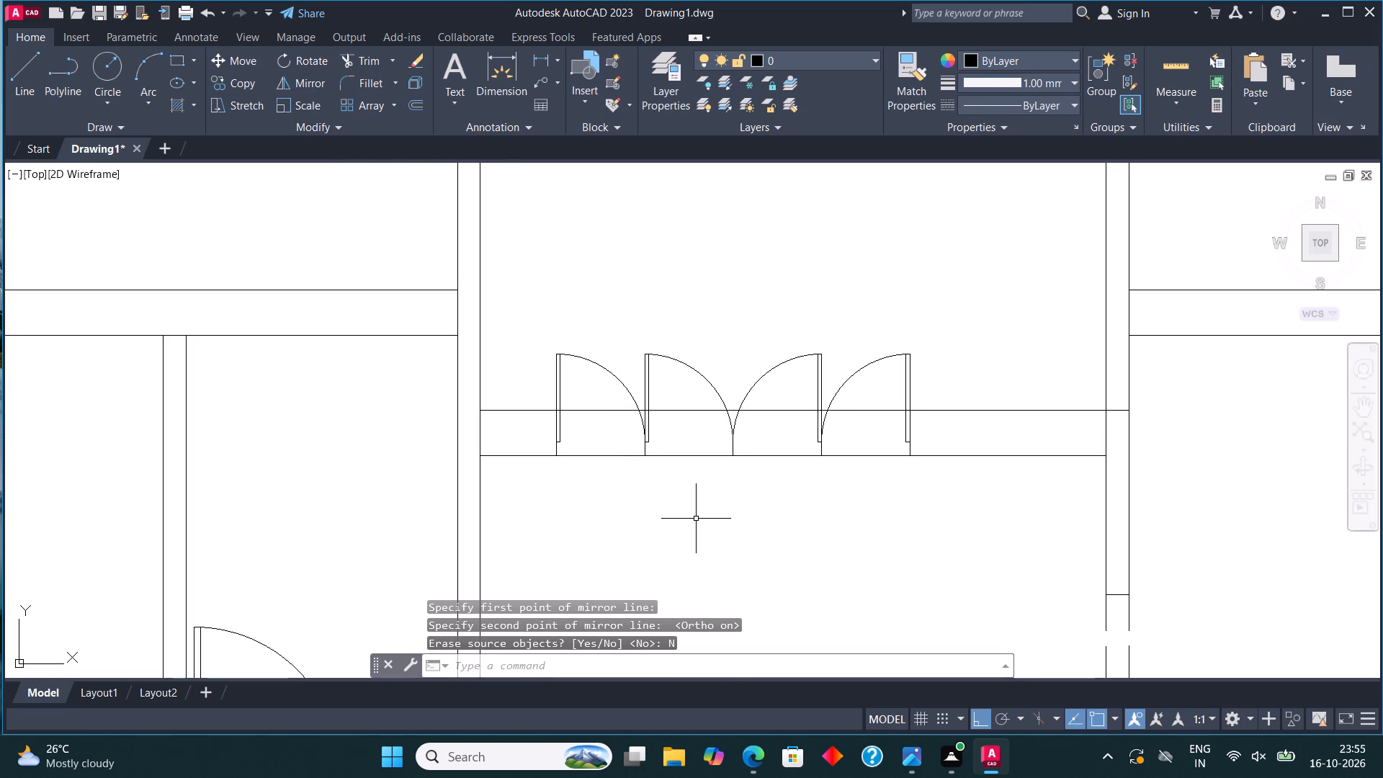
# Move the four-leaf door set along the wall so its centre sits at the midpoint of the top-centre room's bottom wall.
pyautogui.scroll(-3, 674, 458)
pyautogui.moveTo(767, 499); pyautogui.dragTo(767, 500, button='middle')
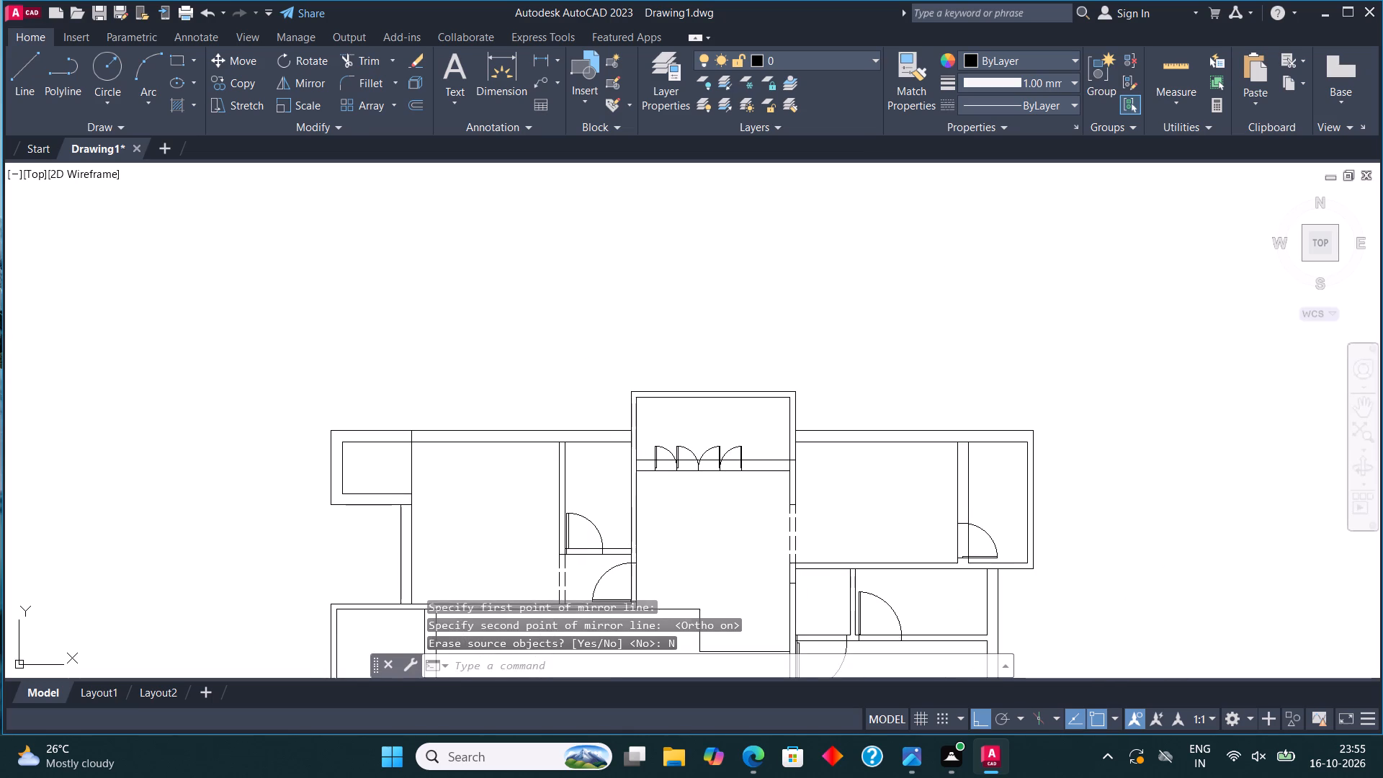
pyautogui.moveTo(767, 500); pyautogui.dragTo(788, 423, button='middle')
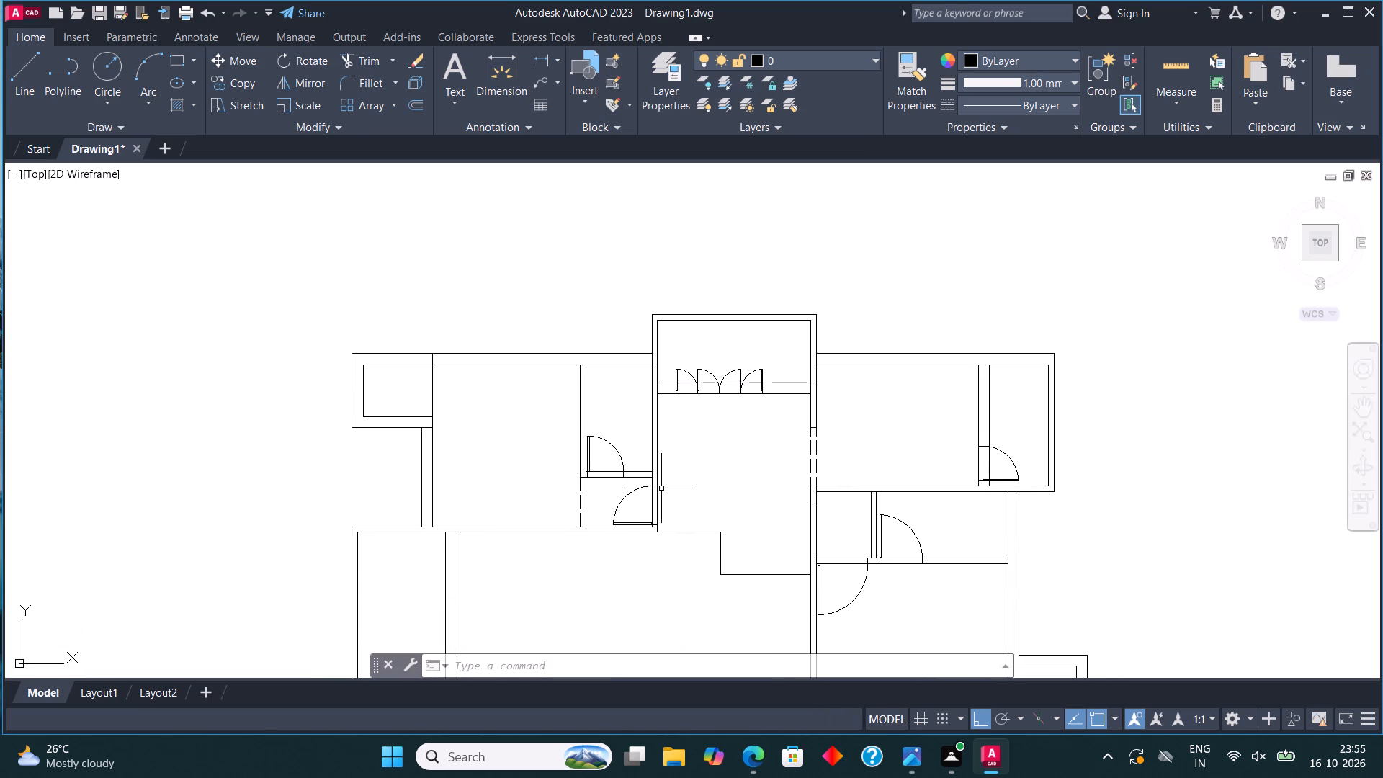
pyautogui.moveTo(662, 488); pyautogui.dragTo(571, 310, button='middle')
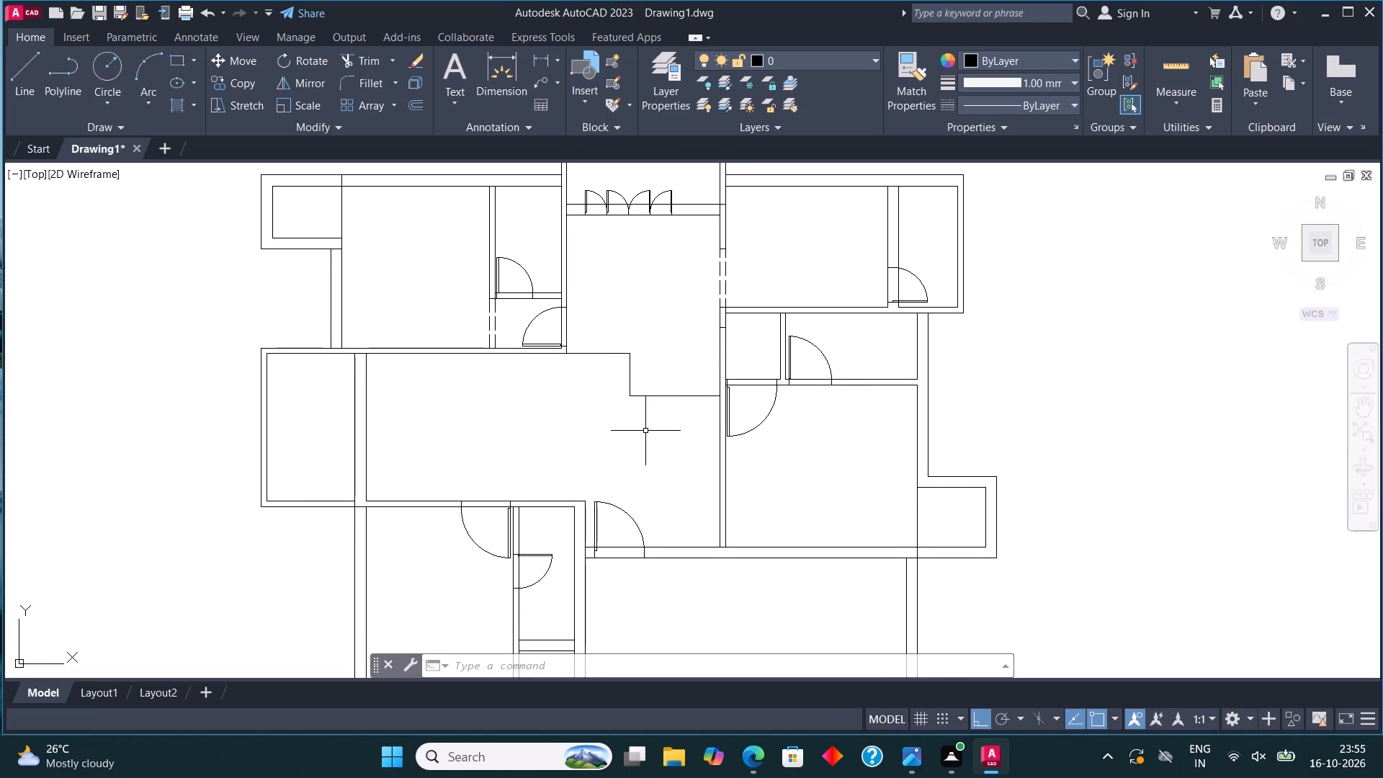
pyautogui.moveTo(383, 236); pyautogui.dragTo(415, 446, button='middle')
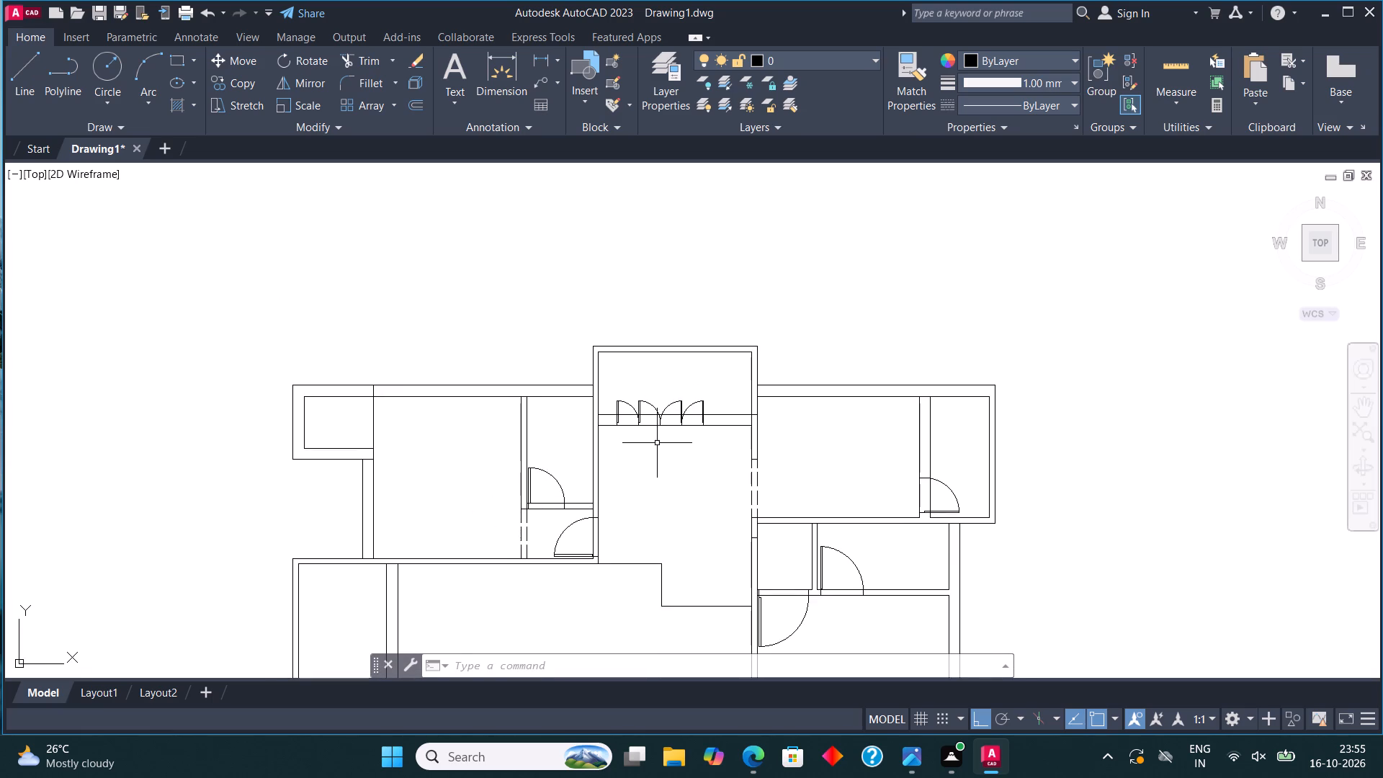
pyautogui.scroll(2, 684, 407)
pyautogui.click(761, 411)
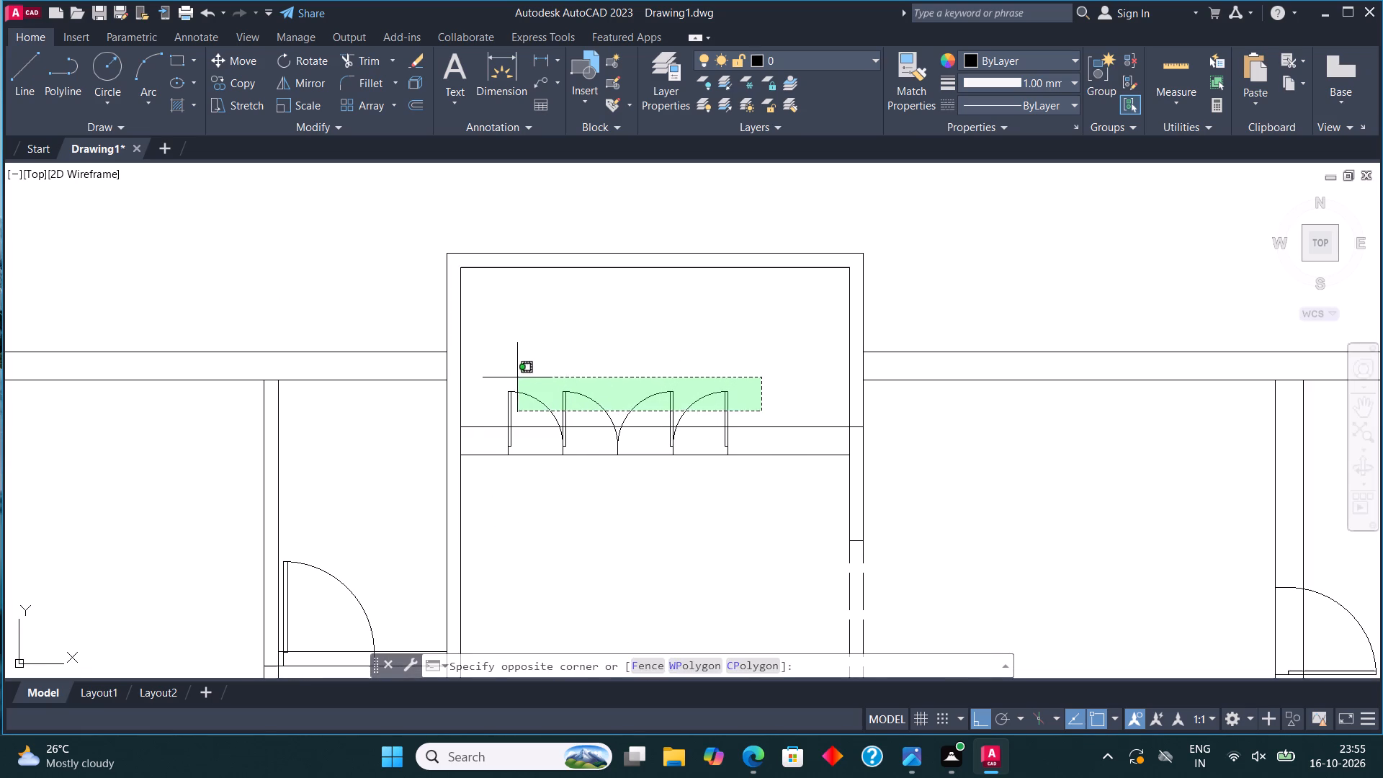
pyautogui.click(503, 366)
pyautogui.click(245, 47)
pyautogui.click(244, 55)
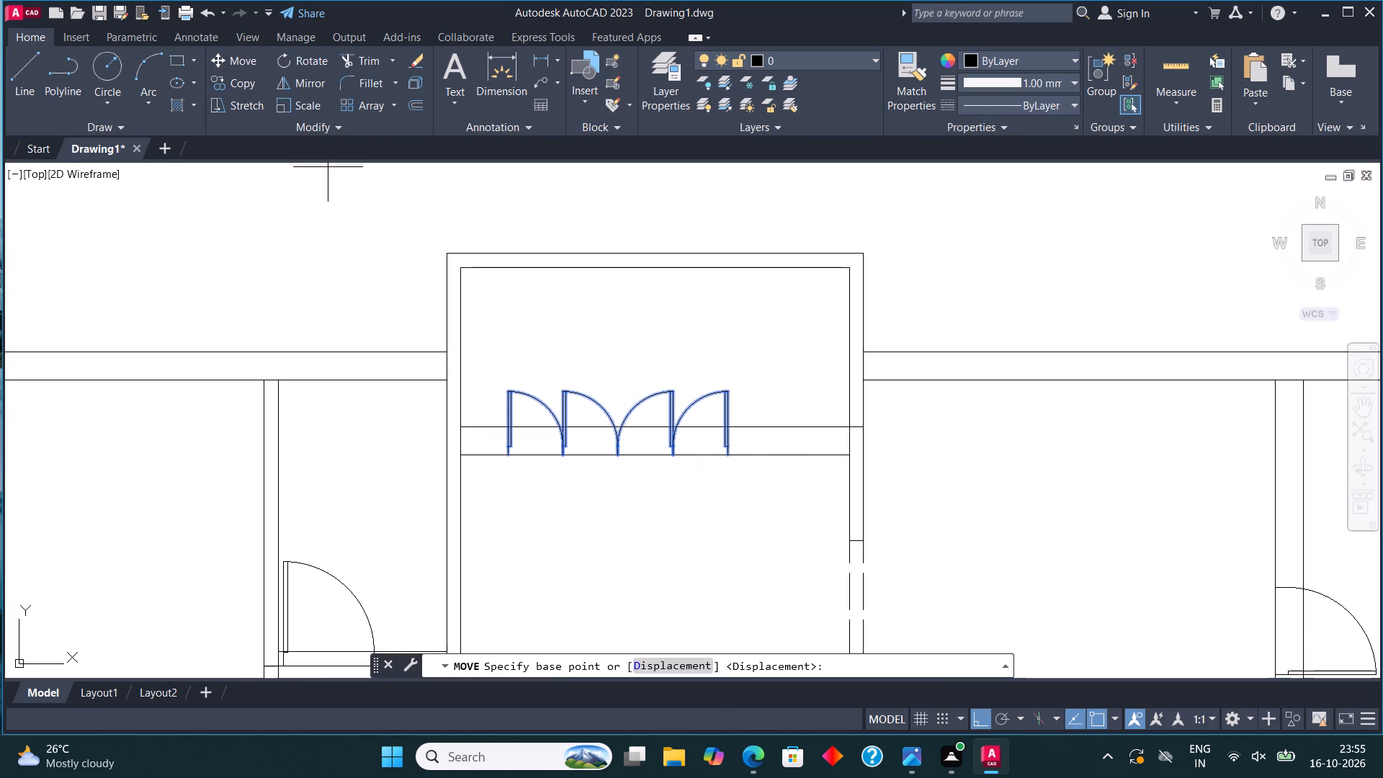
pyautogui.scroll(1, 674, 461)
pyautogui.click(581, 455)
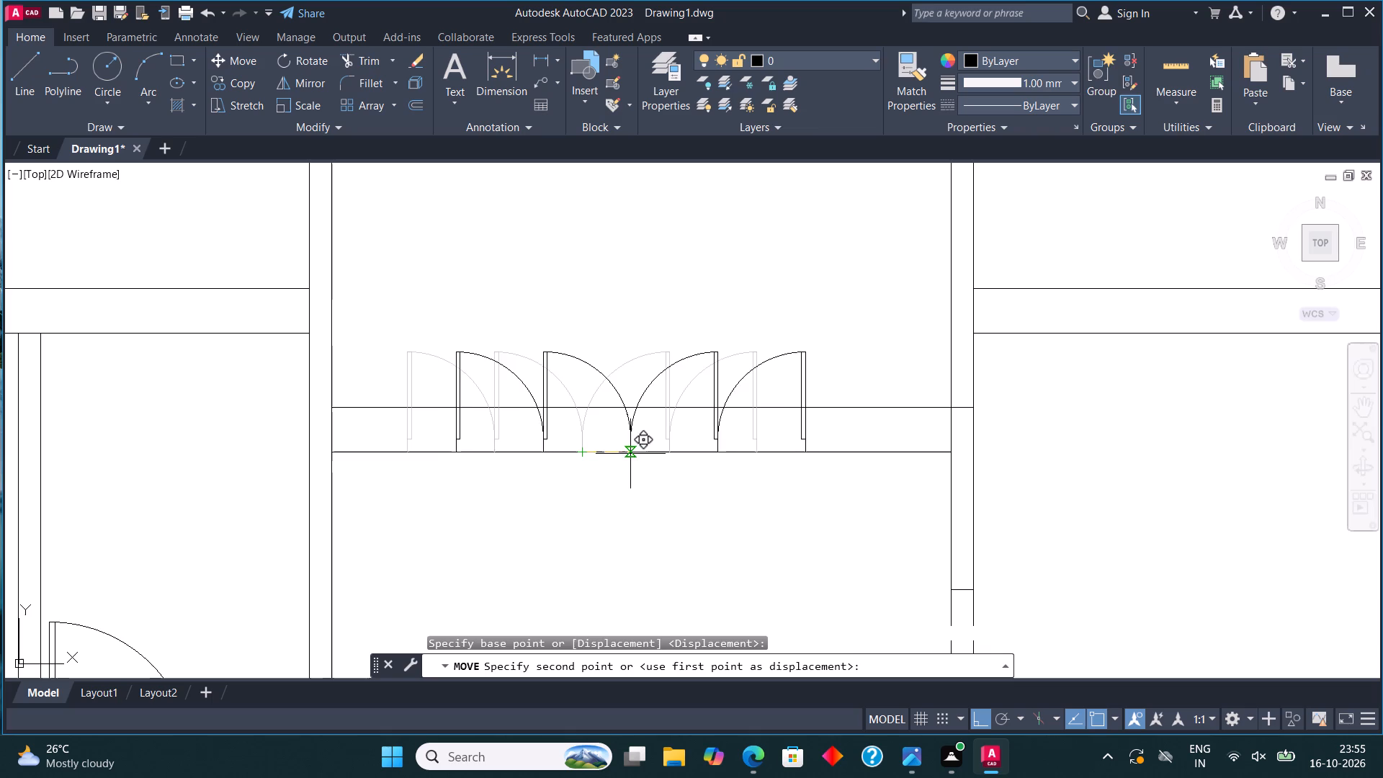
pyautogui.click(662, 456)
# Copy the four-leaf door set to the empty space left of the floor plan.
pyautogui.click(854, 388)
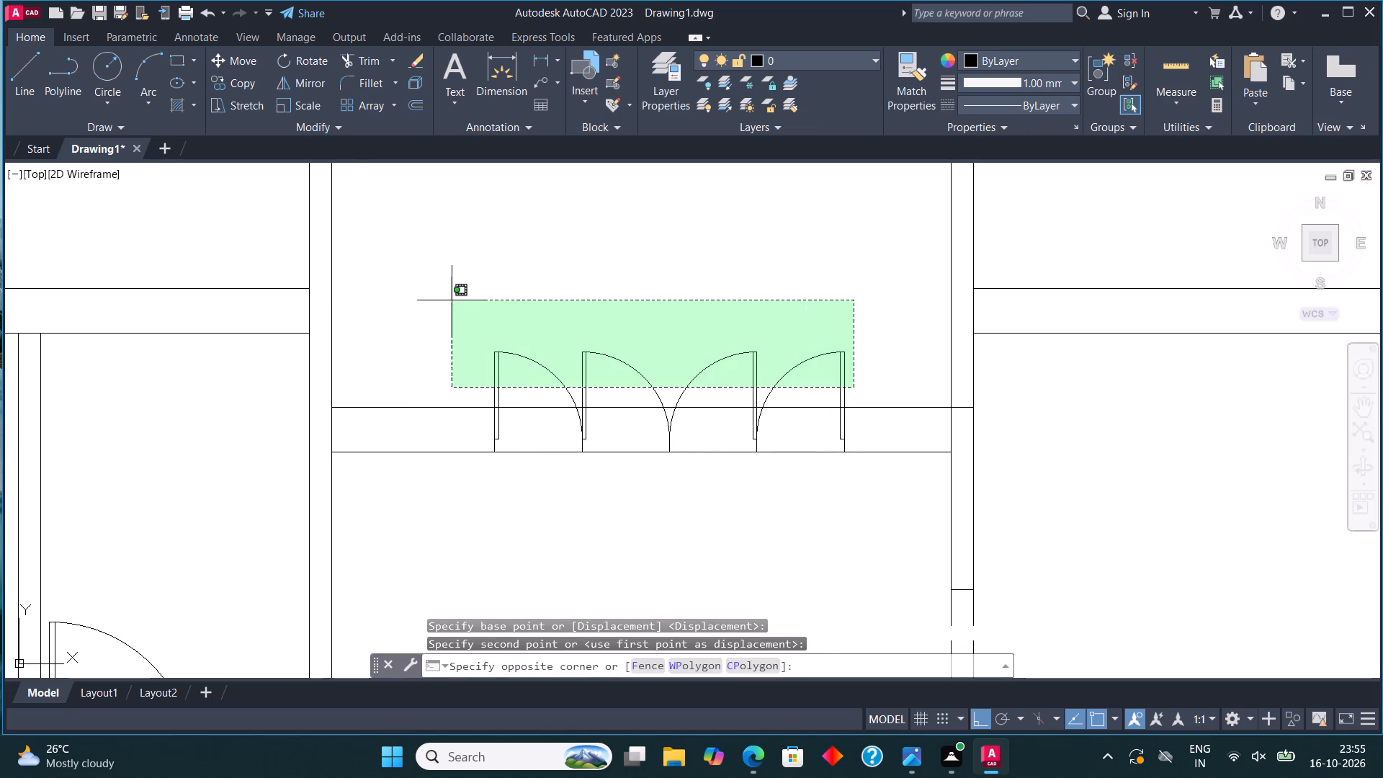
pyautogui.click(450, 300)
pyautogui.click(244, 74)
pyautogui.click(598, 380)
pyautogui.scroll(-5, 841, 367)
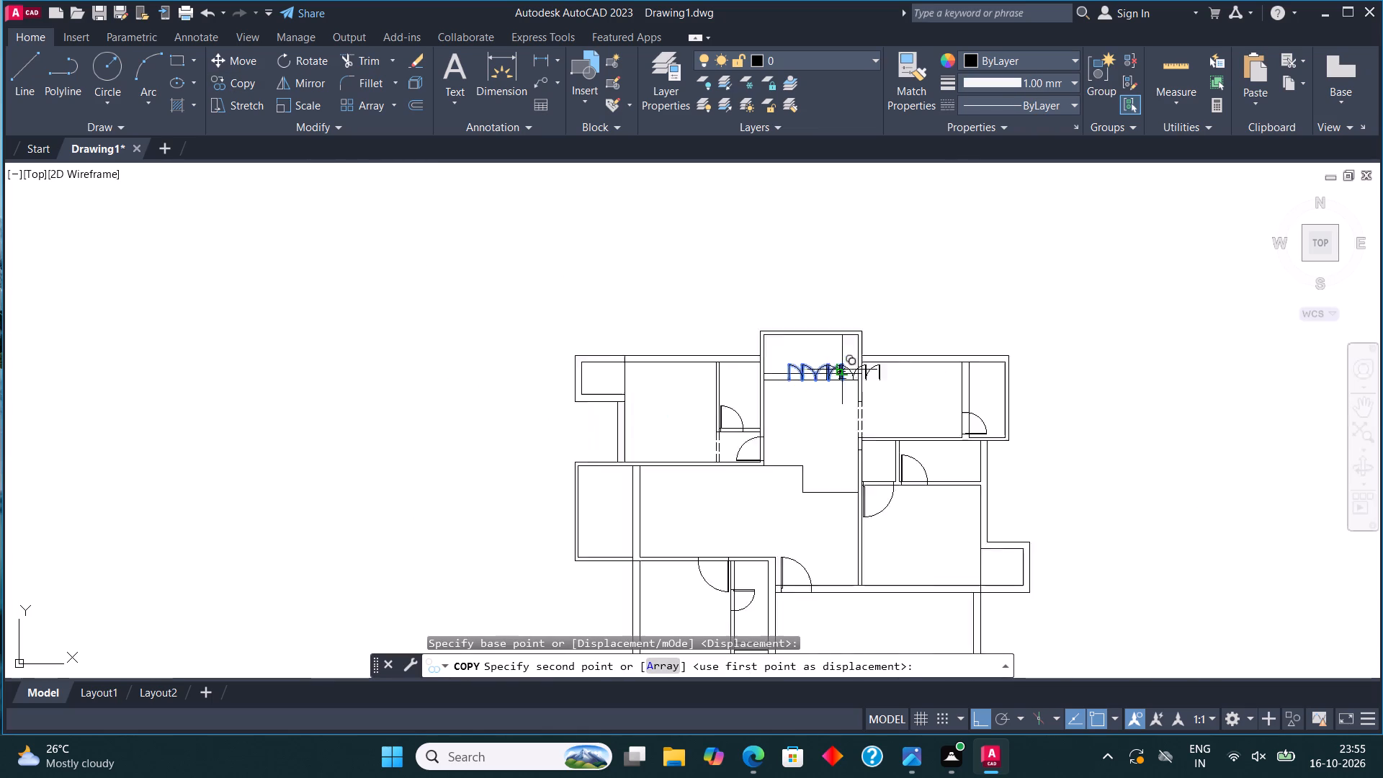
pyautogui.click(532, 405)
pyautogui.press('Escape')
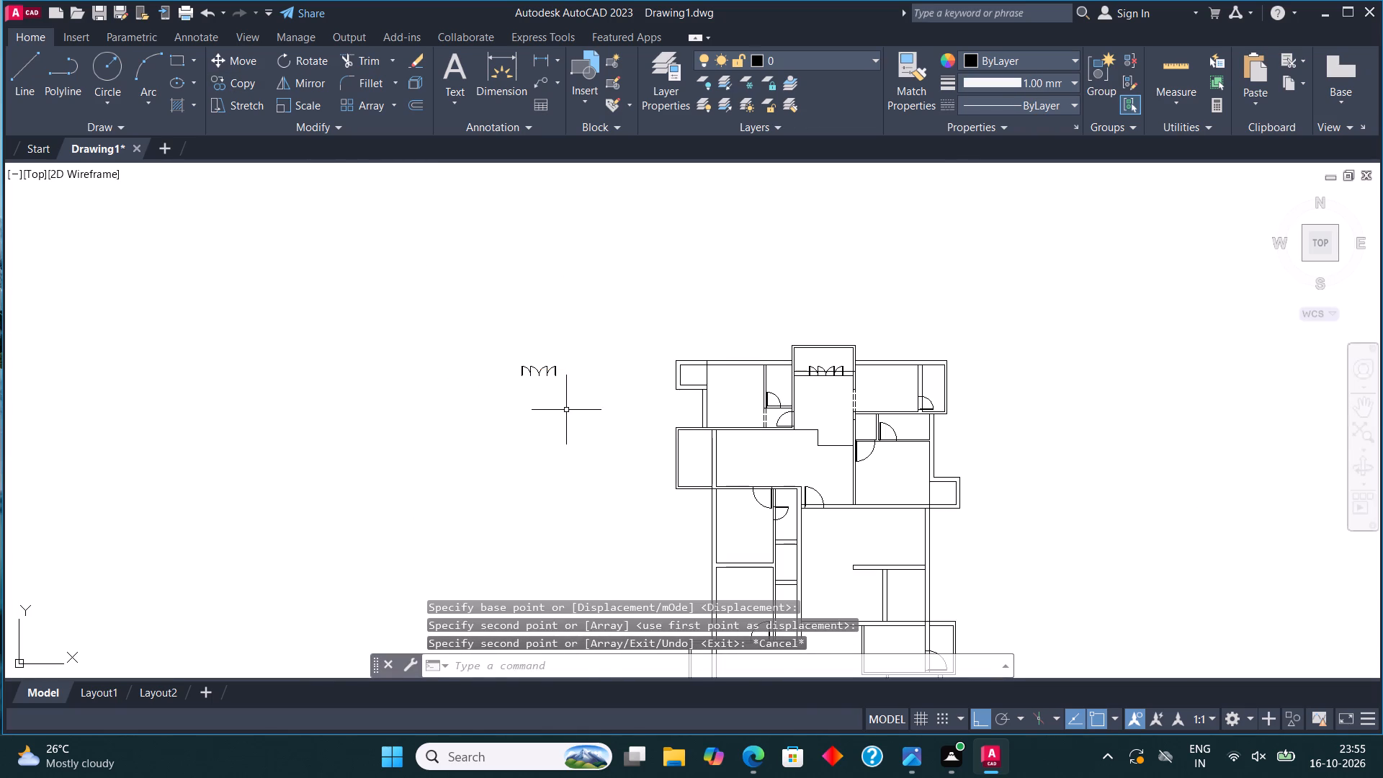
# Rotate the copied four-leaf door set 90 degrees so that its leaves stack vertically.
pyautogui.moveTo(566, 410); pyautogui.dragTo(565, 393)
pyautogui.click(495, 326)
pyautogui.click(313, 55)
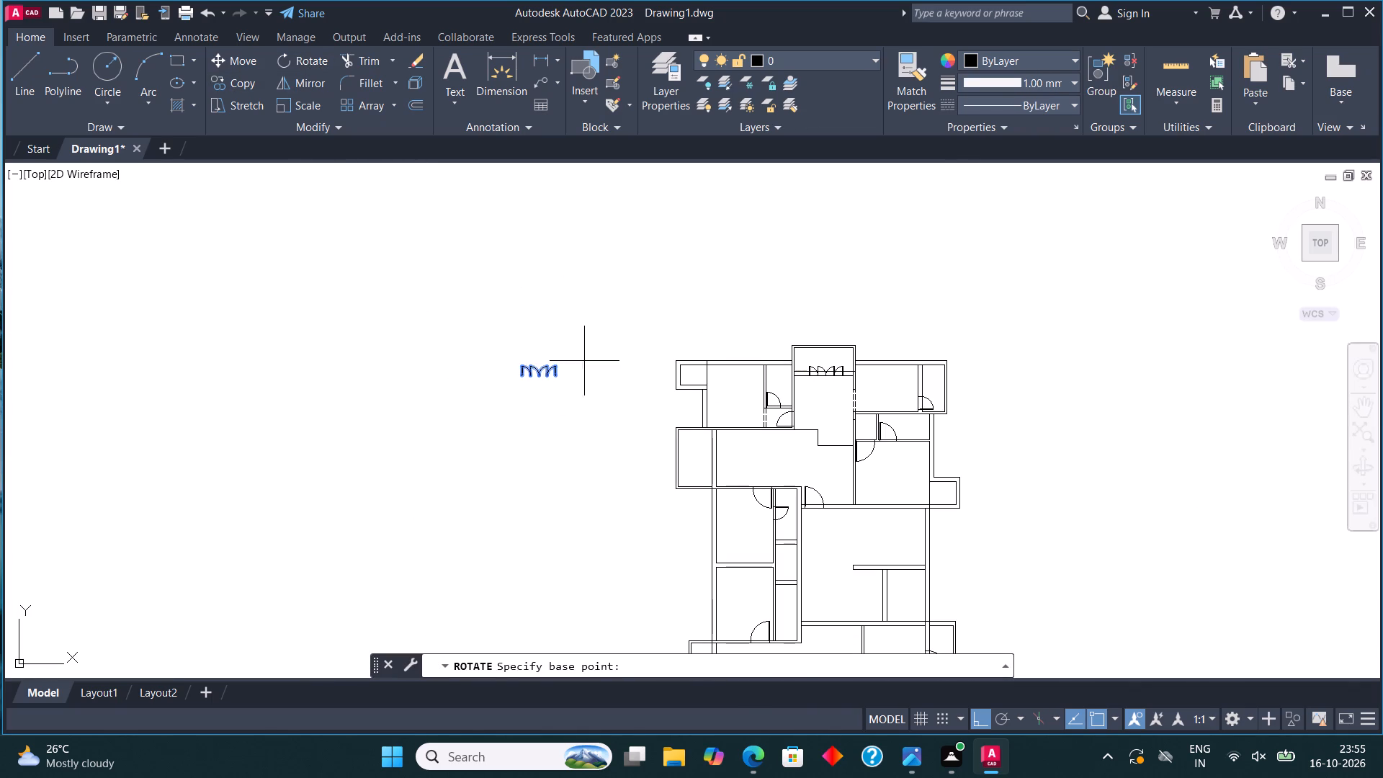
pyautogui.click(565, 408)
pyautogui.click(532, 325)
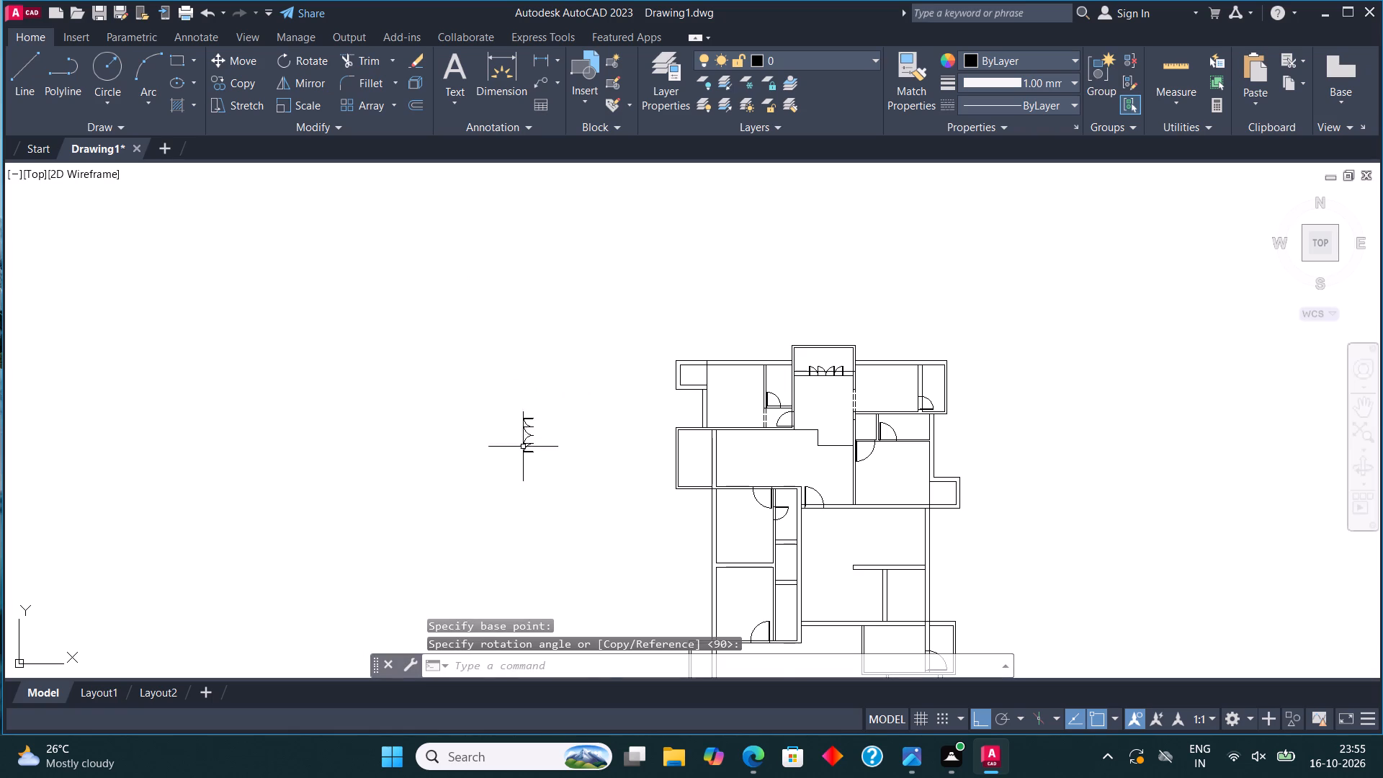
# Copy the rotated door set by its centre point onto the midpoint of the upper-left projecting room's inner wall.
pyautogui.click(561, 473)
pyautogui.click(494, 364)
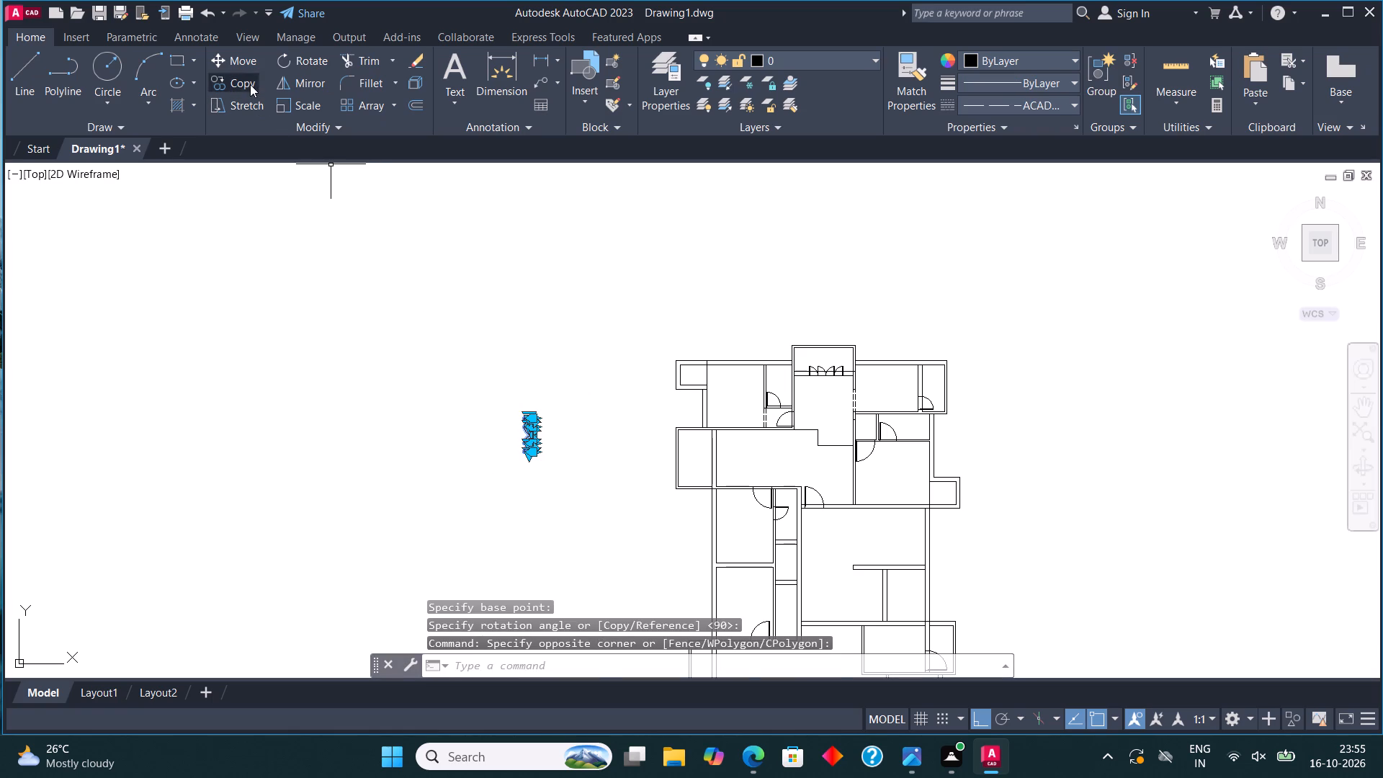
pyautogui.click(250, 84)
pyautogui.scroll(4, 481, 455)
pyautogui.click(803, 345)
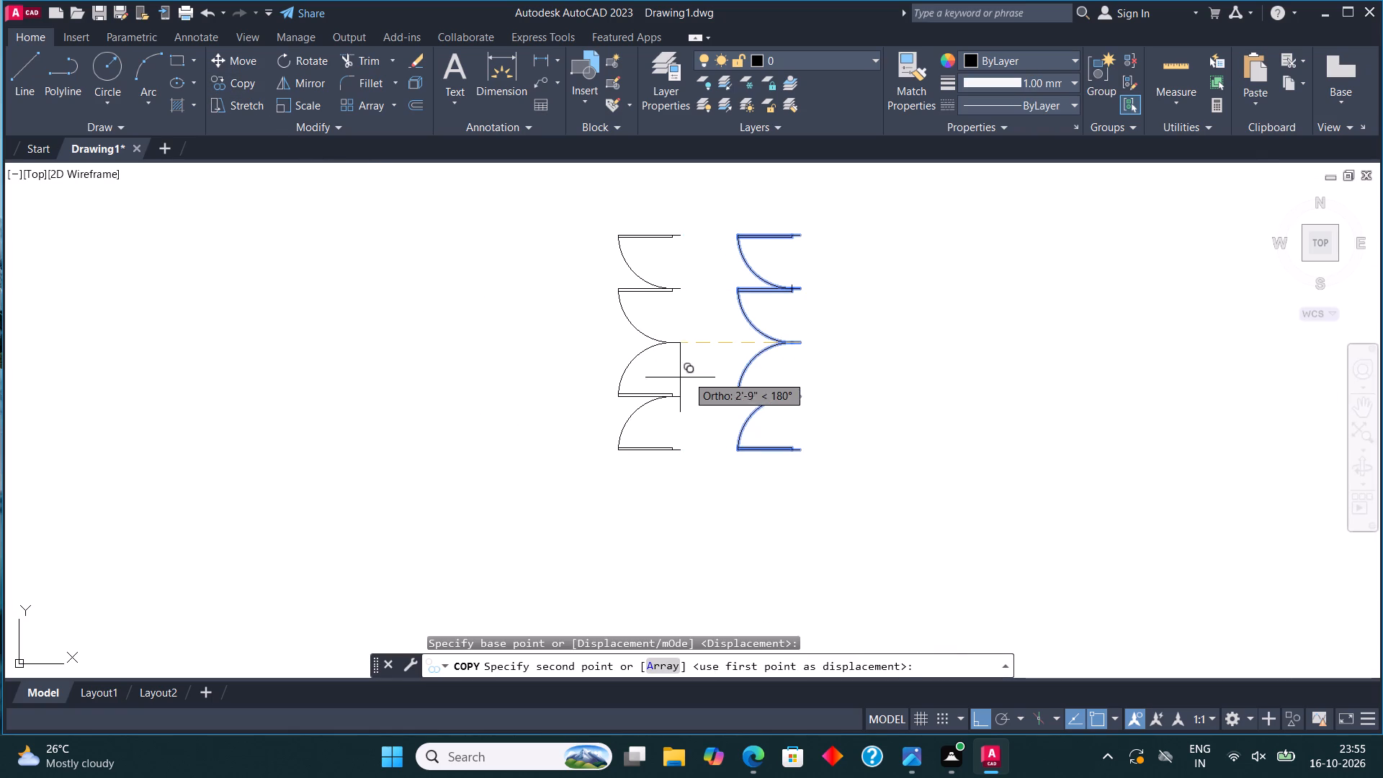
pyautogui.press('F8')
pyautogui.scroll(-2, 597, 431)
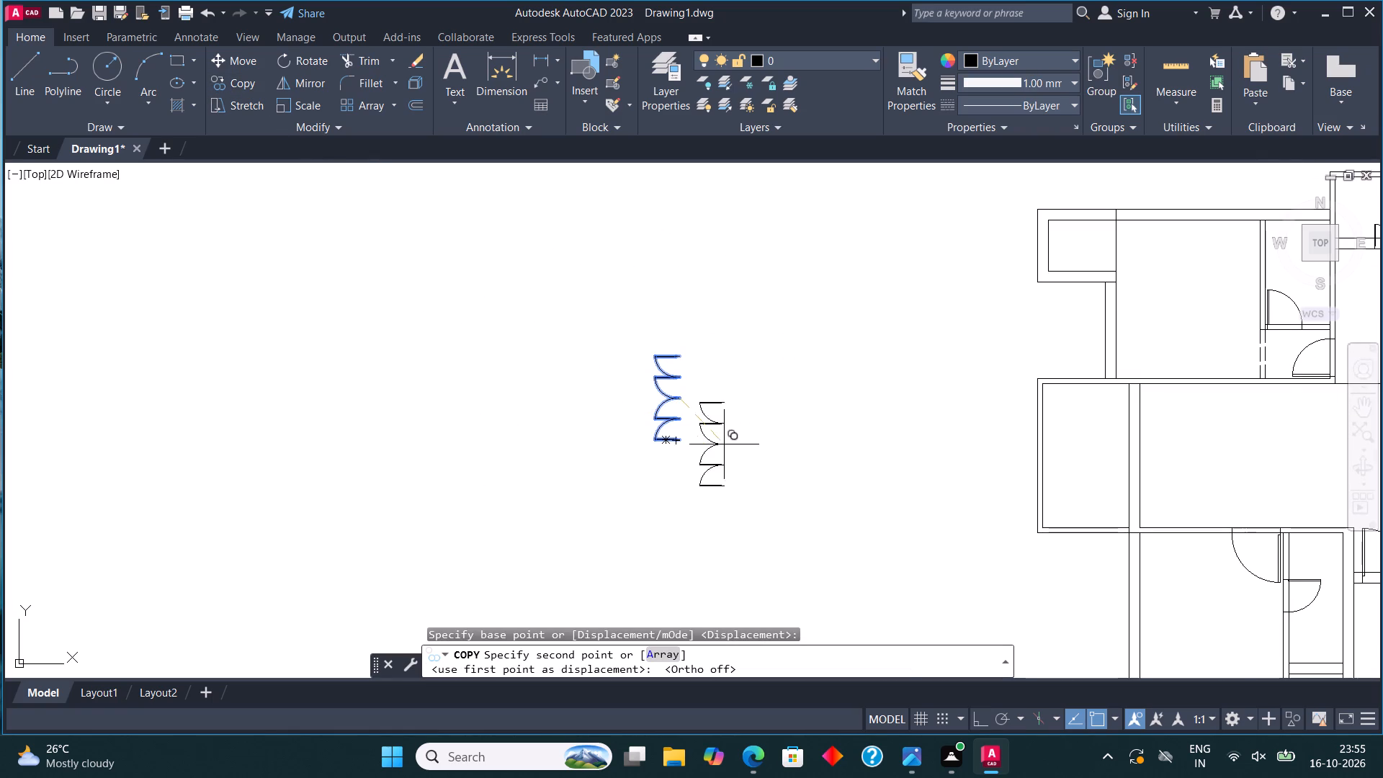
pyautogui.moveTo(710, 431); pyautogui.dragTo(680, 411, button='middle')
pyautogui.scroll(-2, 679, 407)
pyautogui.scroll(3, 843, 415)
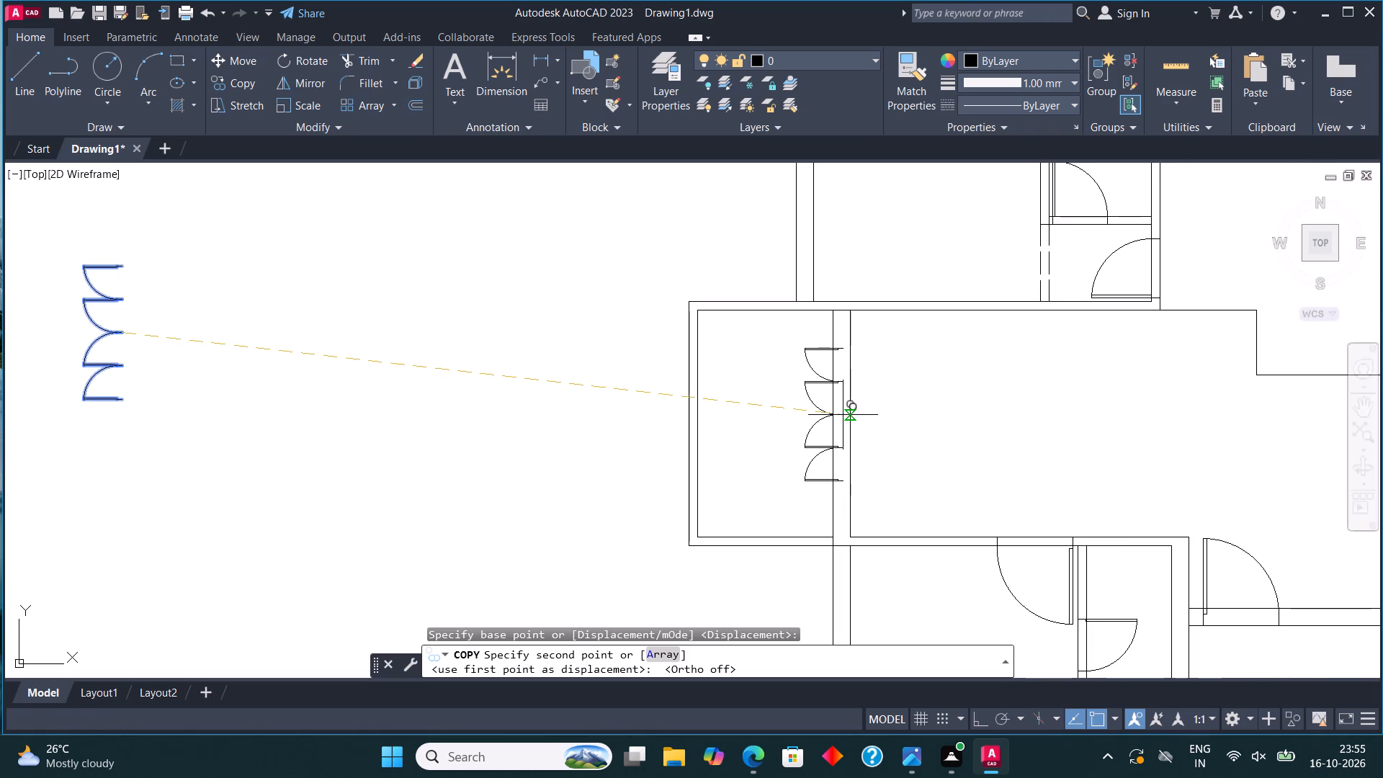
pyautogui.scroll(1, 849, 416)
pyautogui.click(852, 429)
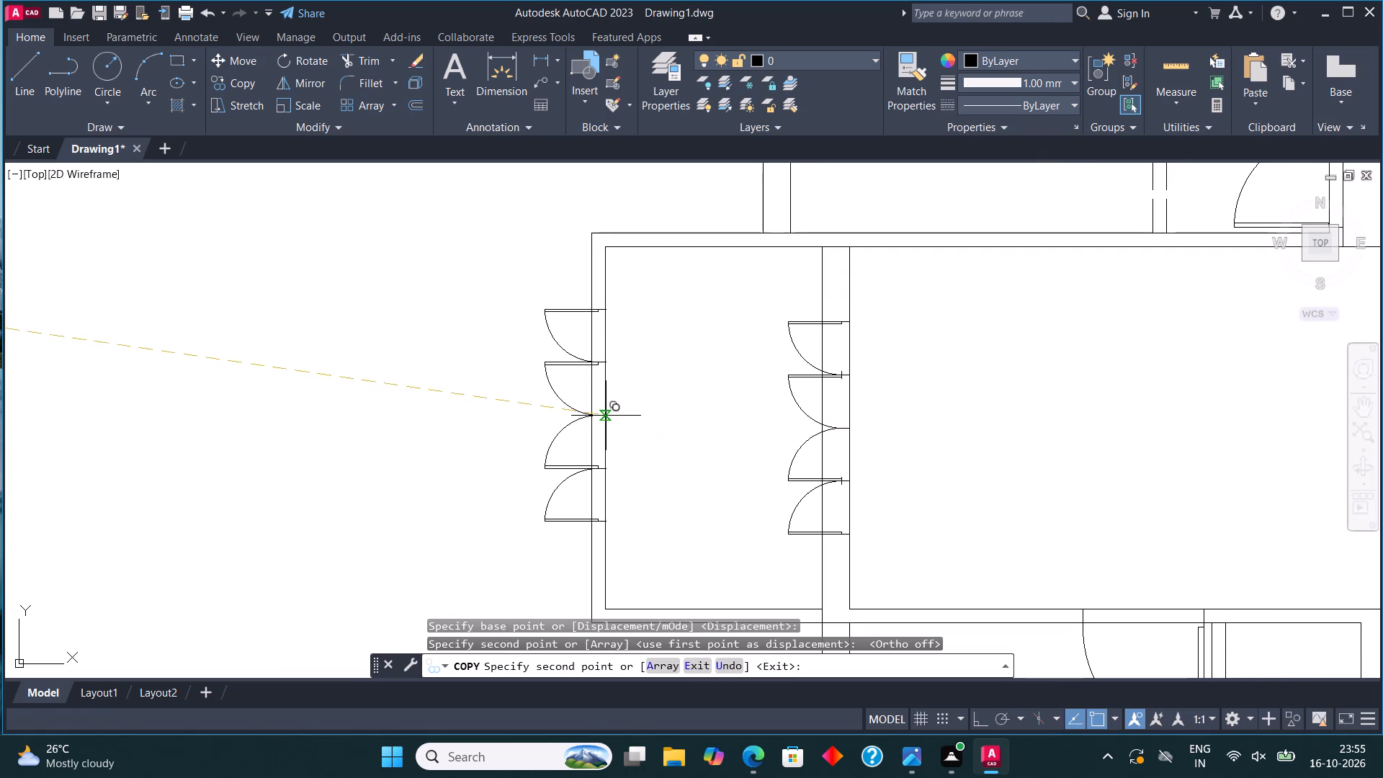
# Place another copy of the rotated door set at the midpoint of the lower-left projecting room's inner wall.
pyautogui.scroll(-4, 607, 382)
pyautogui.moveTo(671, 483); pyautogui.dragTo(689, 385, button='middle')
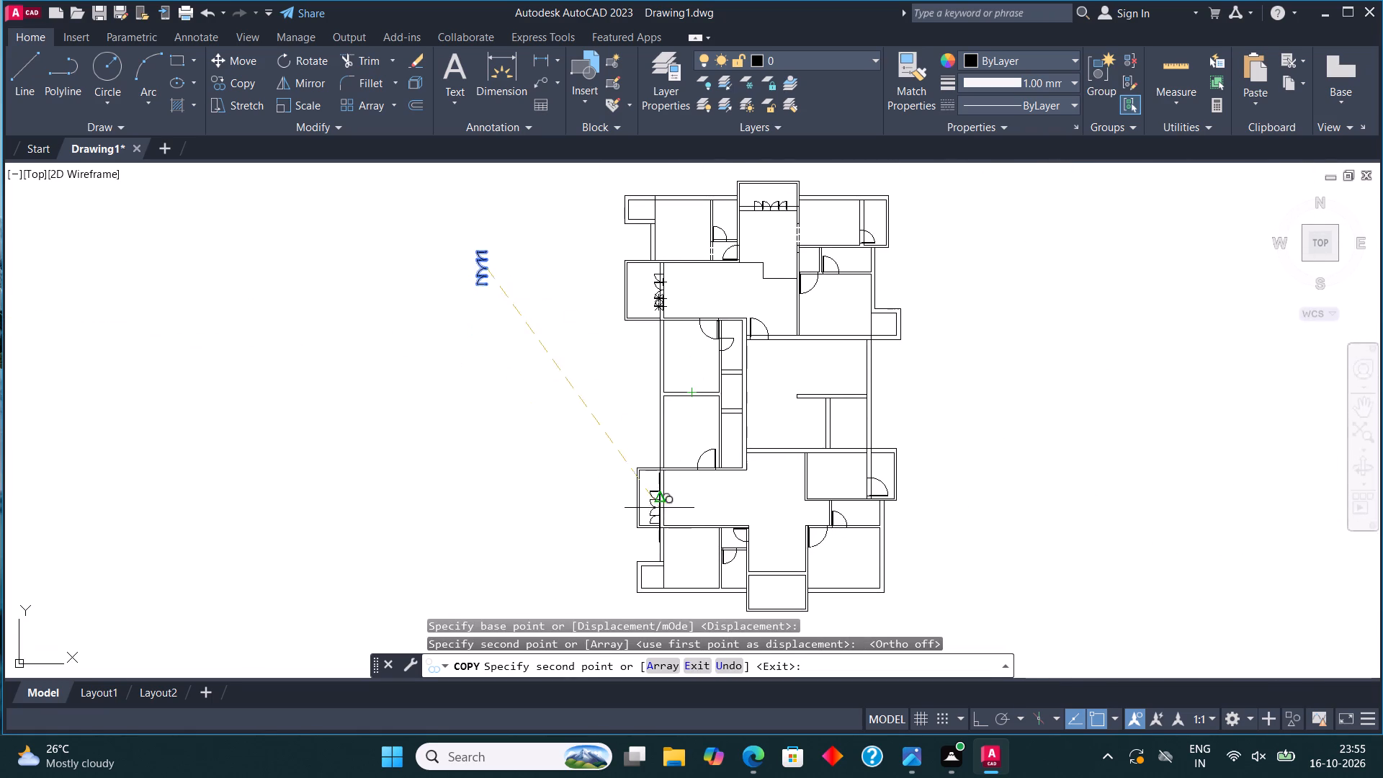
pyautogui.scroll(4, 659, 511)
pyautogui.click(673, 448)
# Place a spare copy of the rotated door set in the empty space right of the floor plan.
pyautogui.scroll(-5, 620, 453)
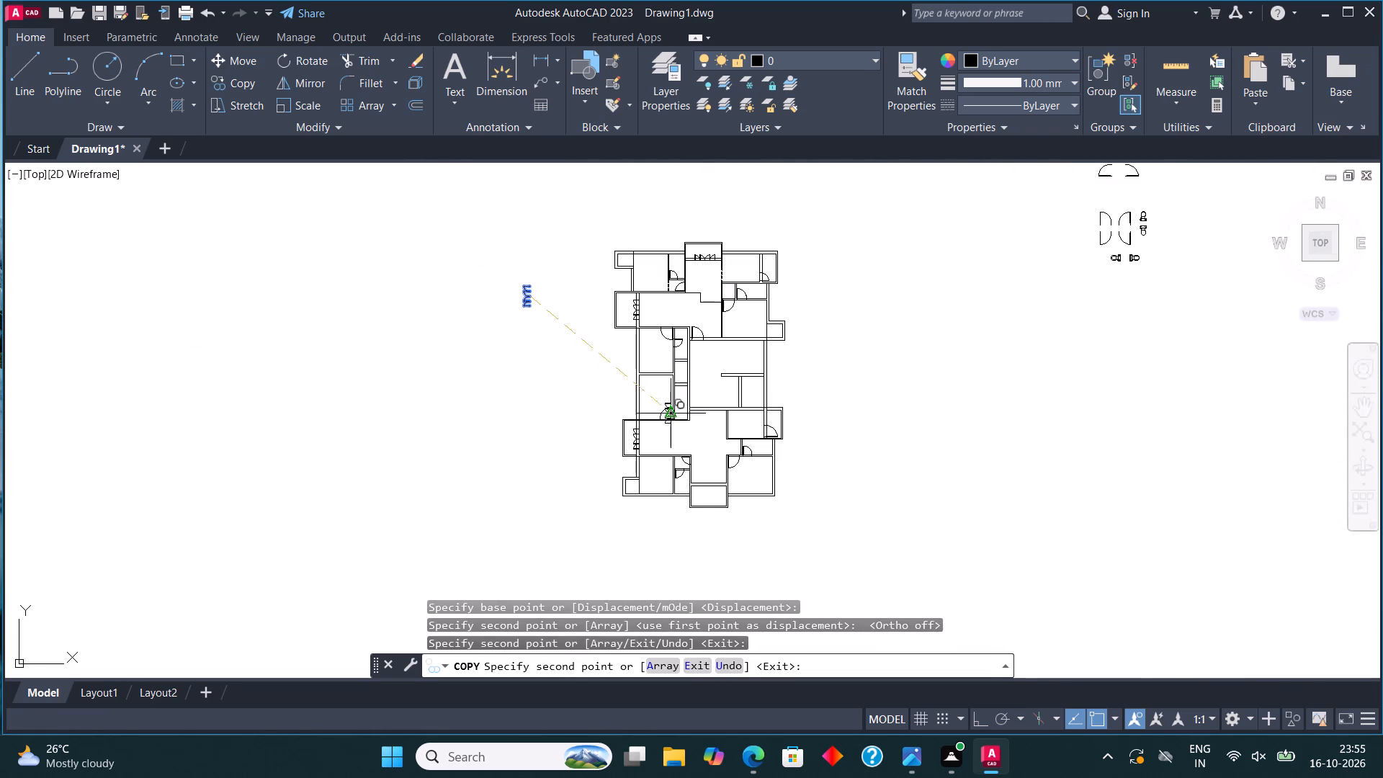
pyautogui.click(868, 364)
pyautogui.press('Escape')
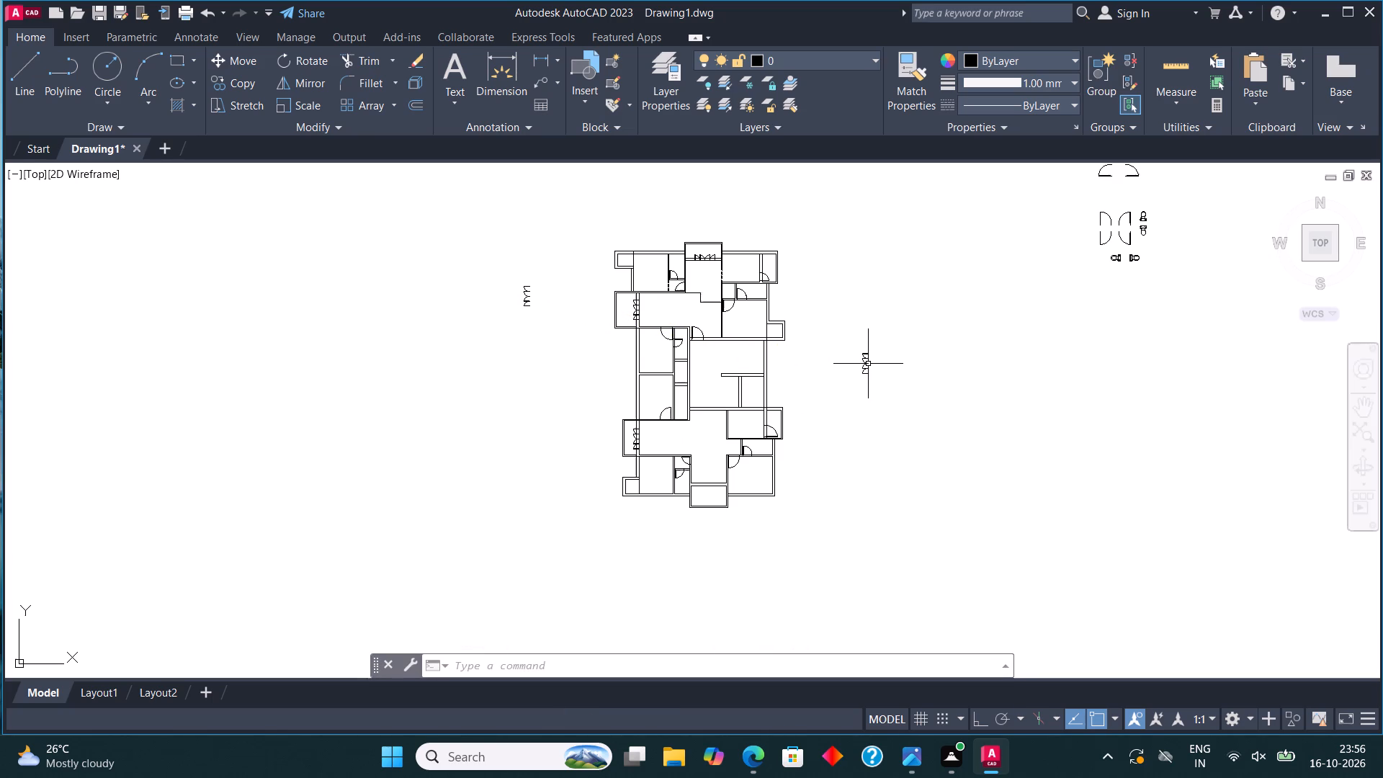
# Copy the lower-right door of the horizontal-leaf set onto the left wall of the lowest narrow room in the central strip.
pyautogui.scroll(2, 603, 277)
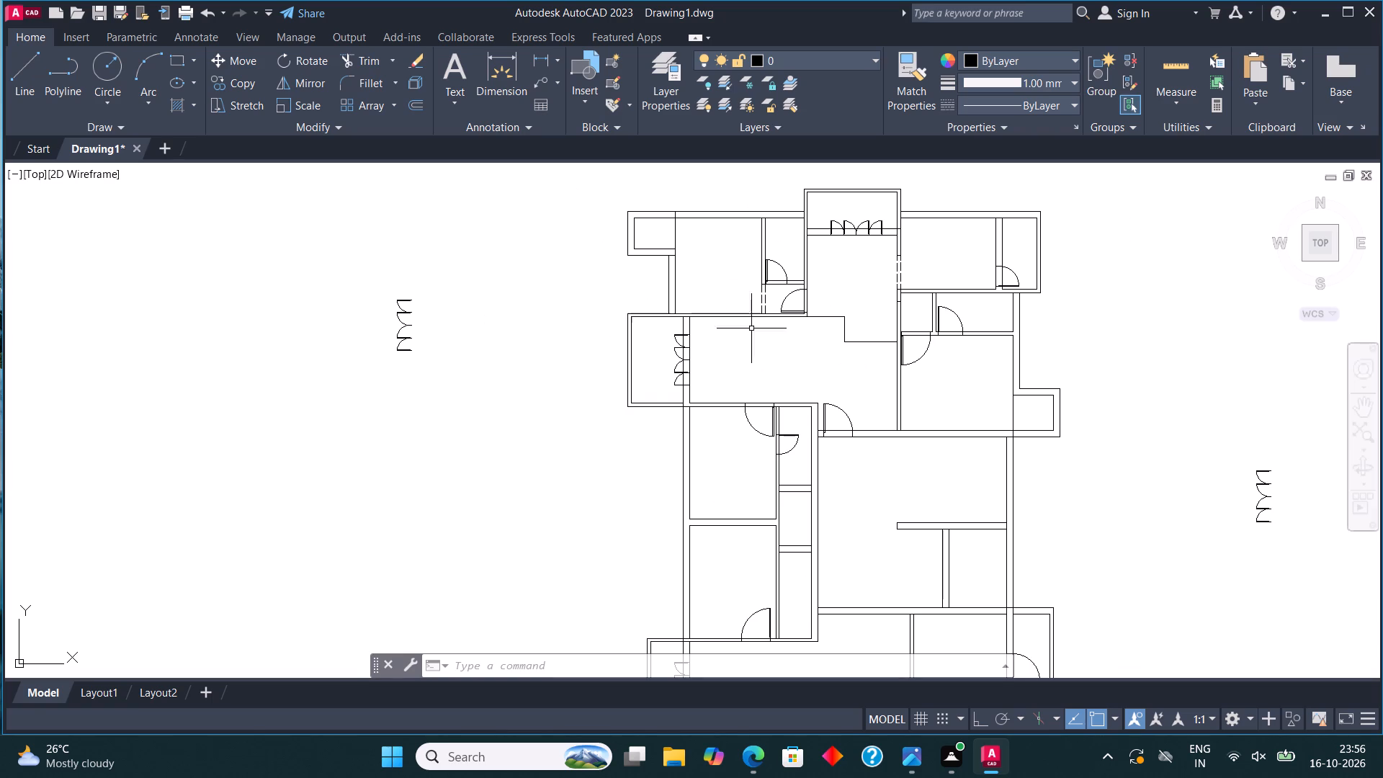
pyautogui.moveTo(844, 350); pyautogui.dragTo(735, 347, button='middle')
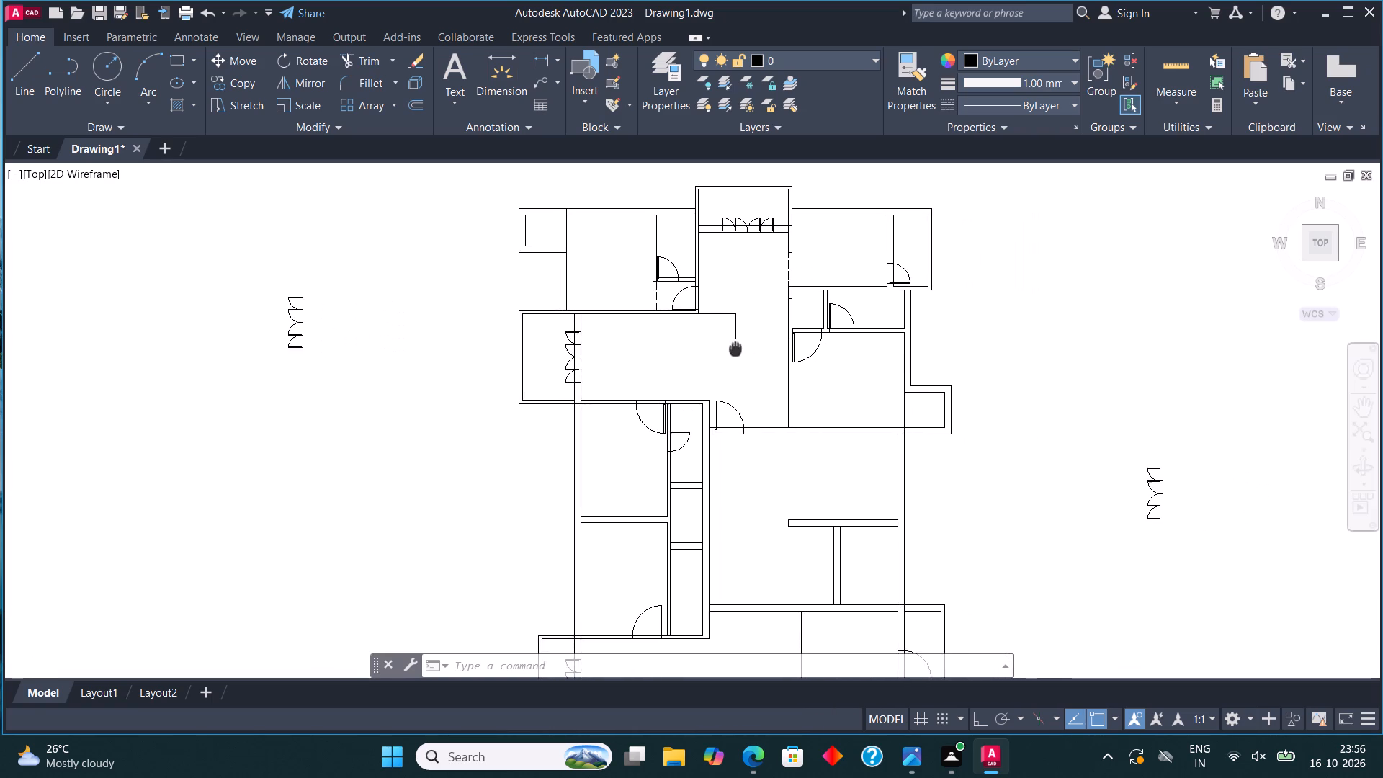
pyautogui.moveTo(735, 347); pyautogui.dragTo(698, 334, button='middle')
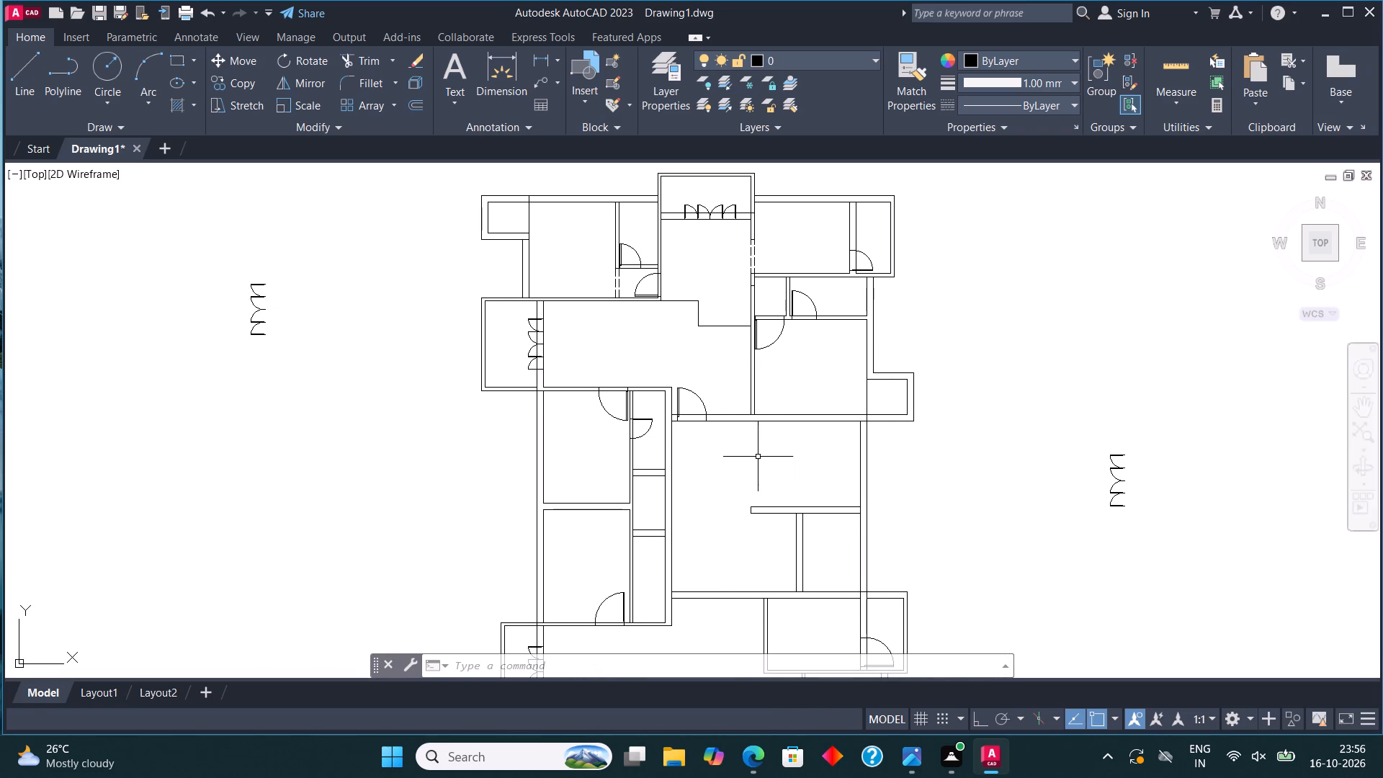
pyautogui.moveTo(736, 456); pyautogui.dragTo(795, 379, button='middle')
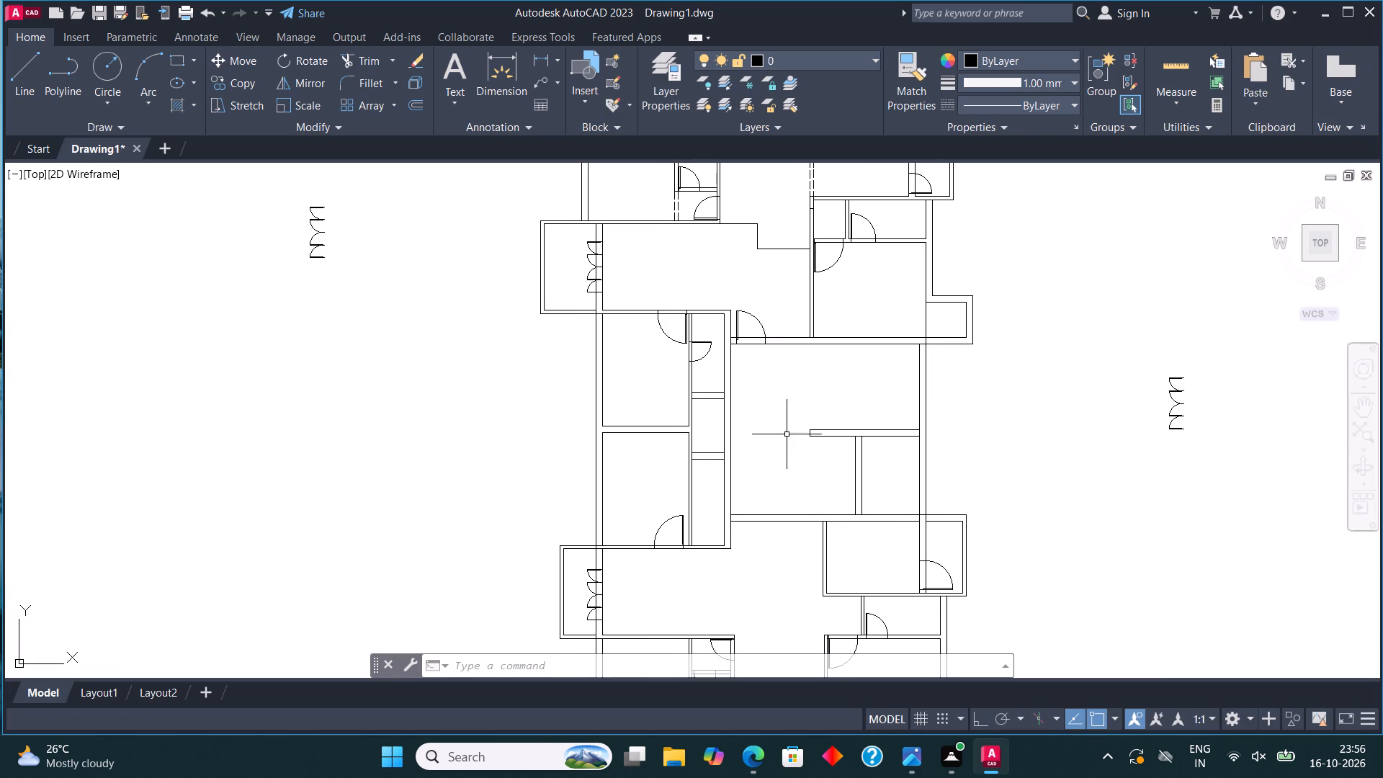
pyautogui.scroll(-3, 723, 531)
pyautogui.scroll(3, 1011, 418)
pyautogui.click(980, 316)
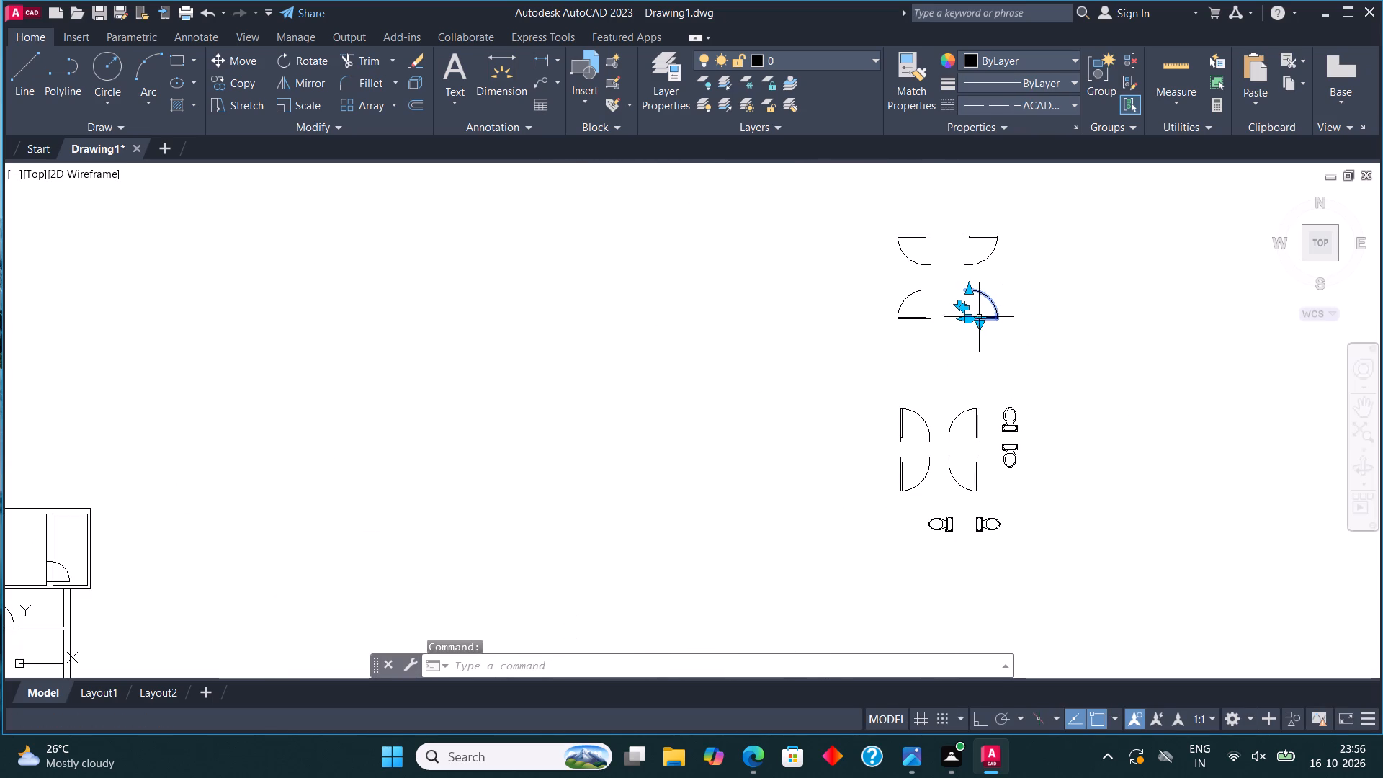
pyautogui.click(220, 84)
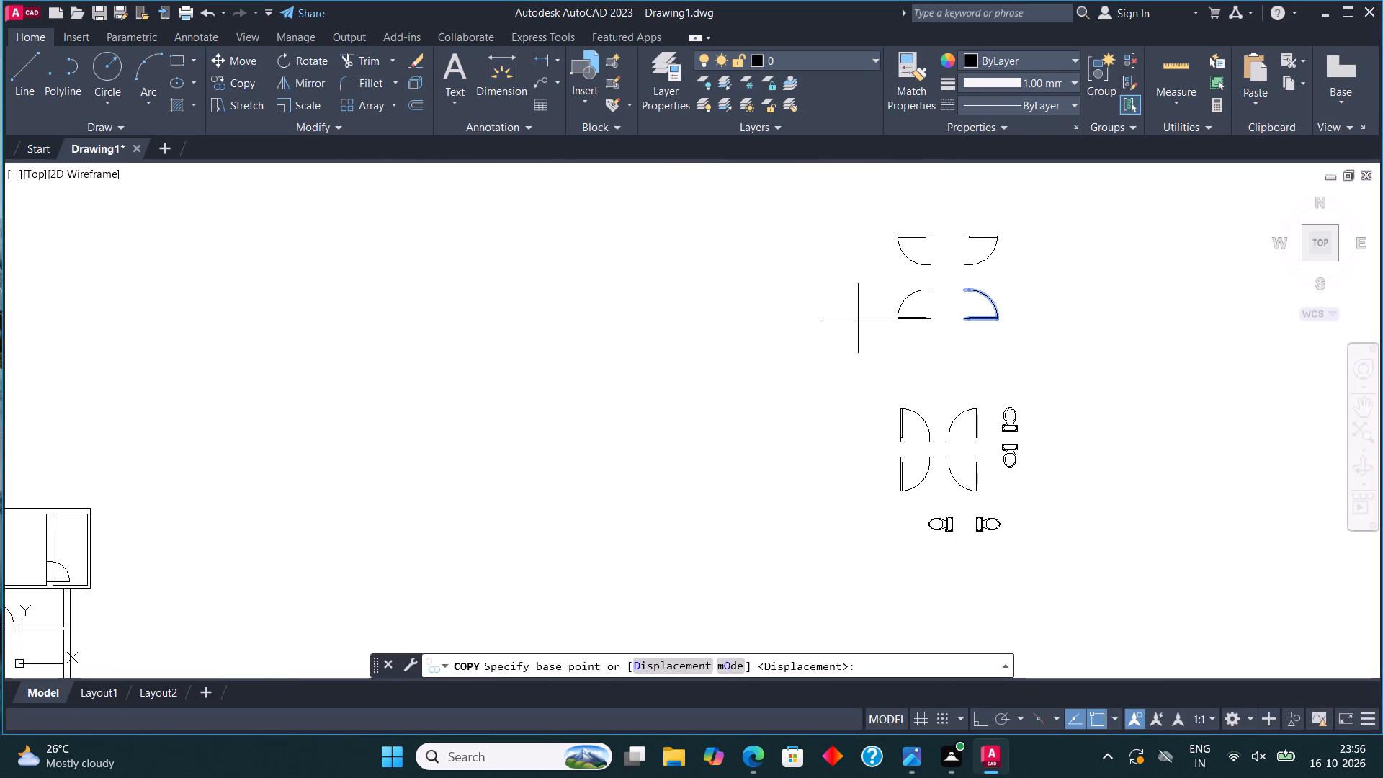
pyautogui.scroll(3, 954, 326)
pyautogui.click(977, 295)
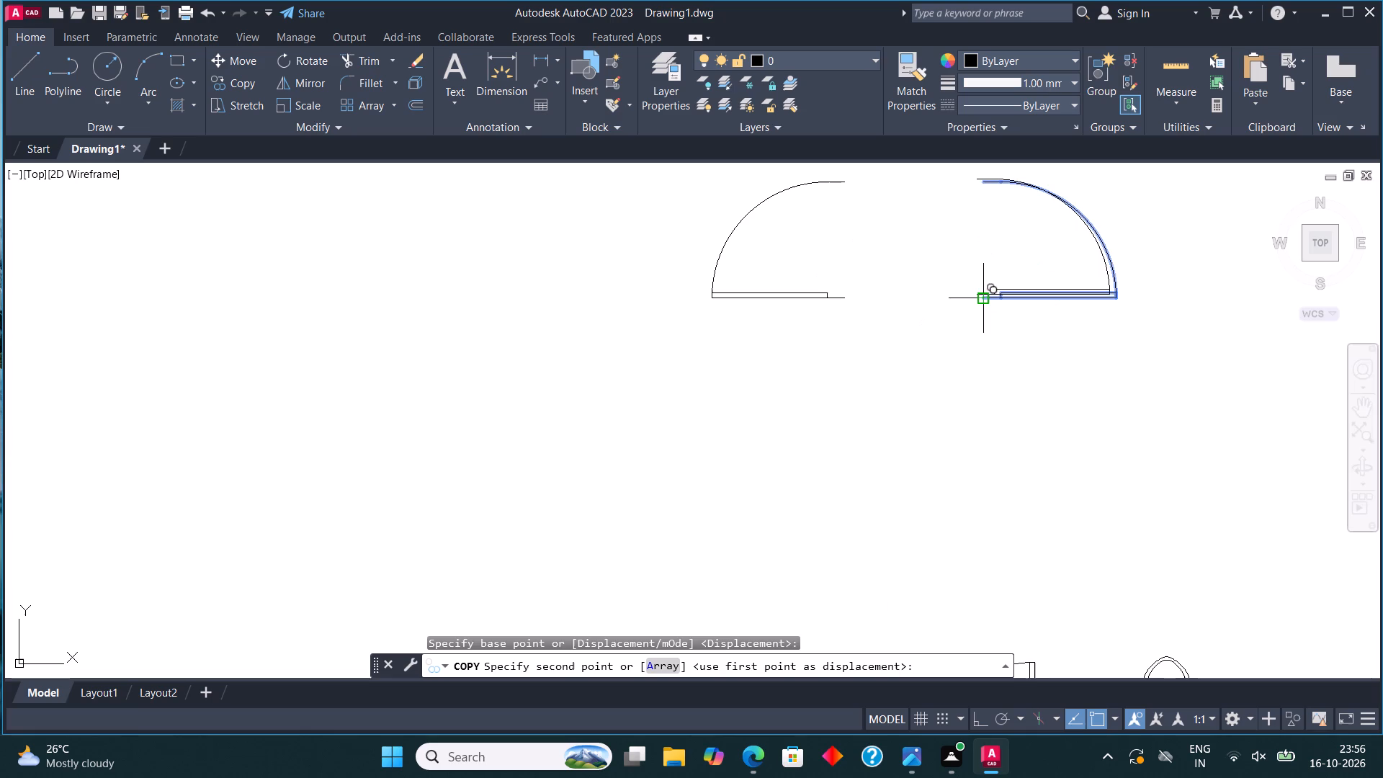
pyautogui.scroll(-4, 1027, 313)
pyautogui.moveTo(568, 556); pyautogui.dragTo(956, 308, button='middle')
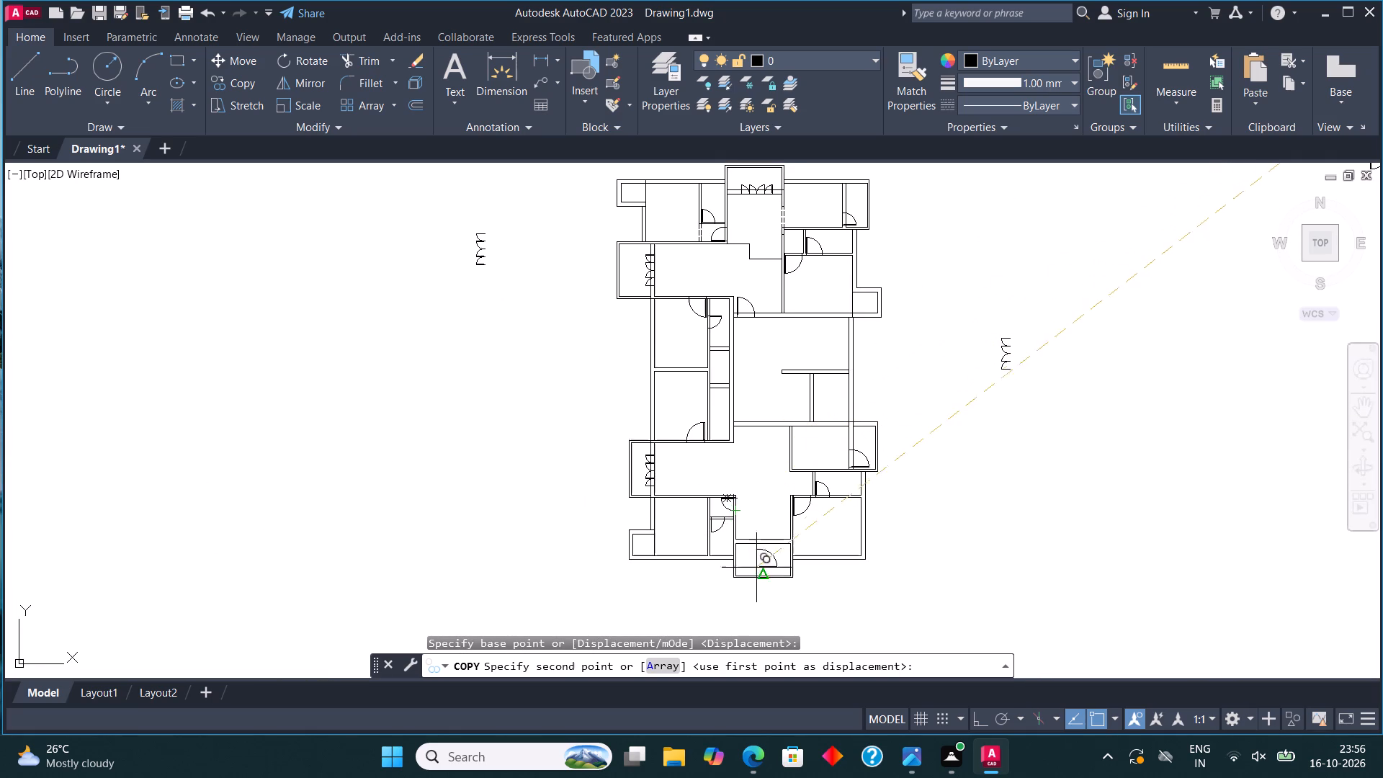
pyautogui.moveTo(727, 468); pyautogui.dragTo(740, 524, button='middle')
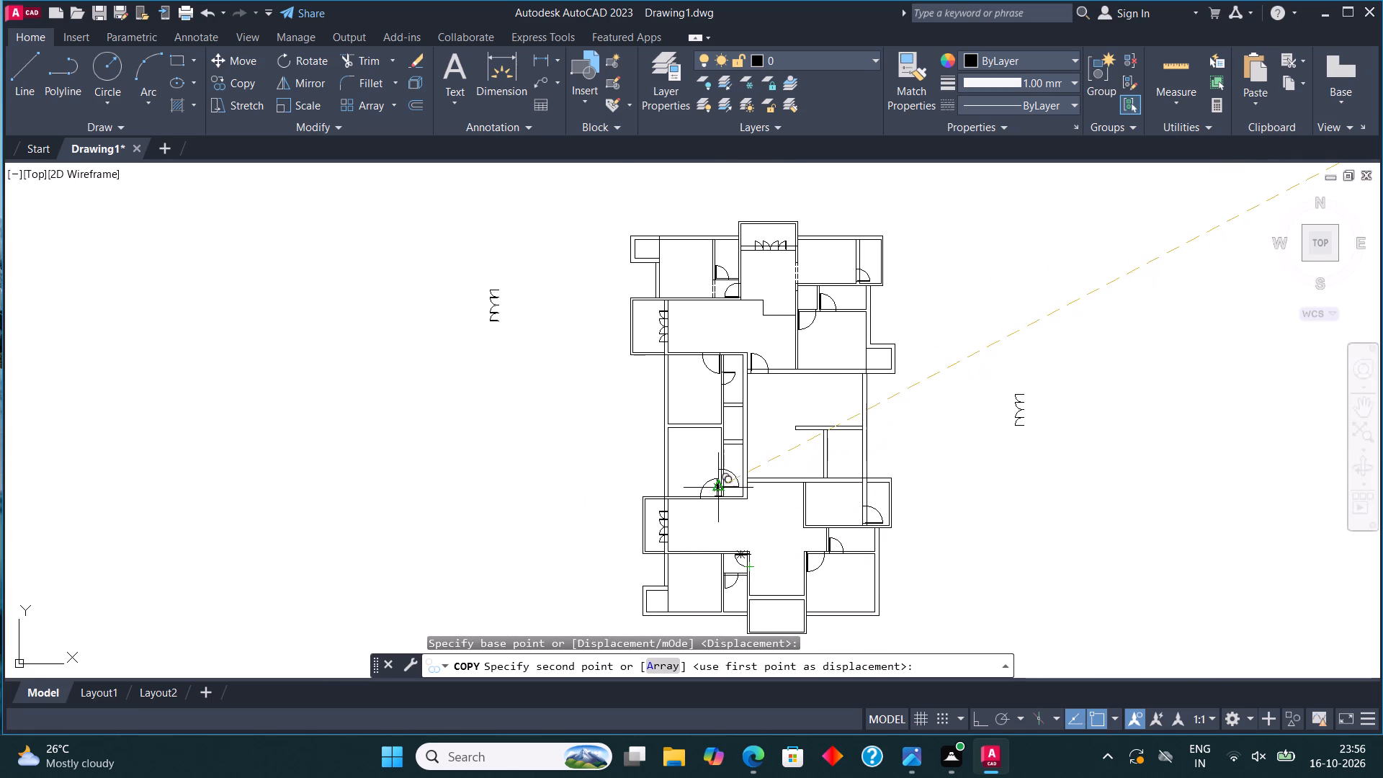
pyautogui.scroll(4, 722, 482)
pyautogui.click(708, 451)
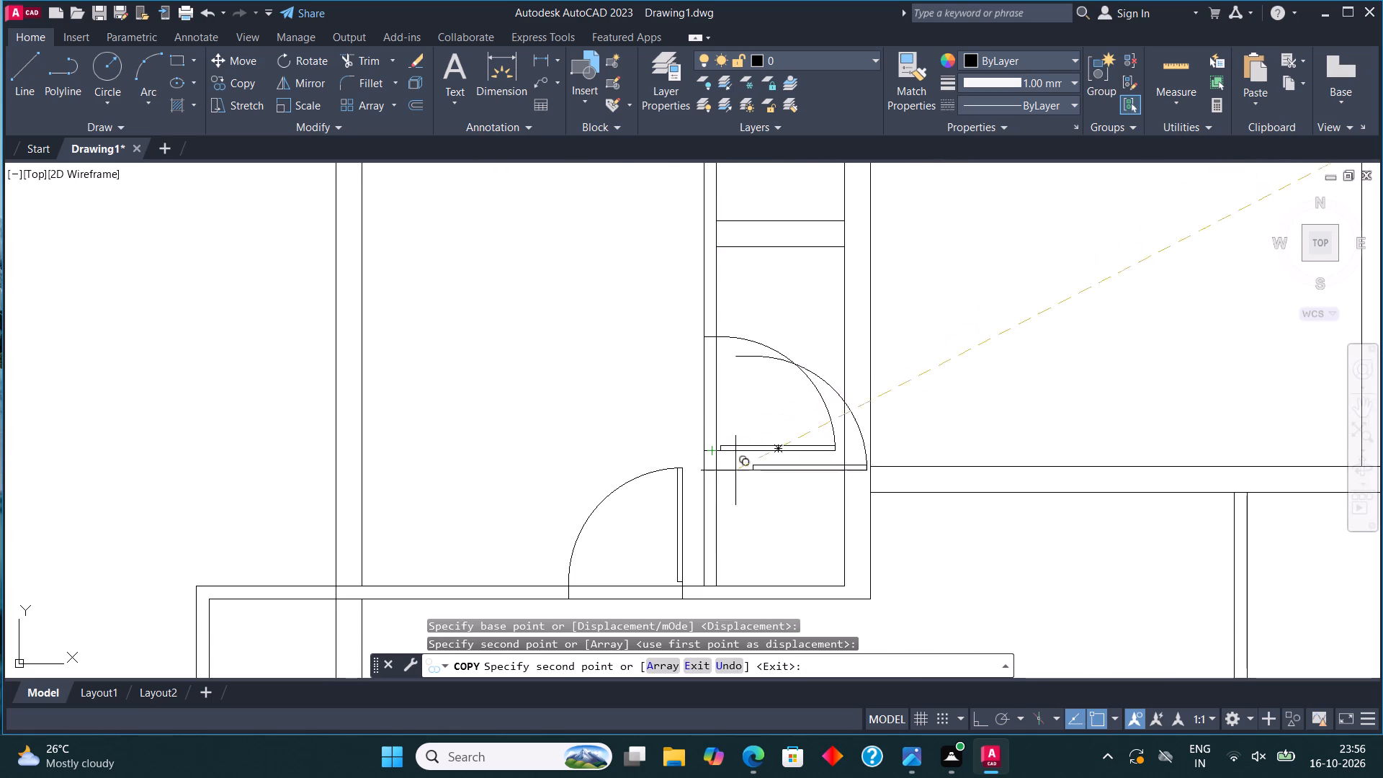
pyautogui.press('Escape')
# Scale the new door to about two-thirds of its size about its lower wall-side end.
pyautogui.click(764, 444)
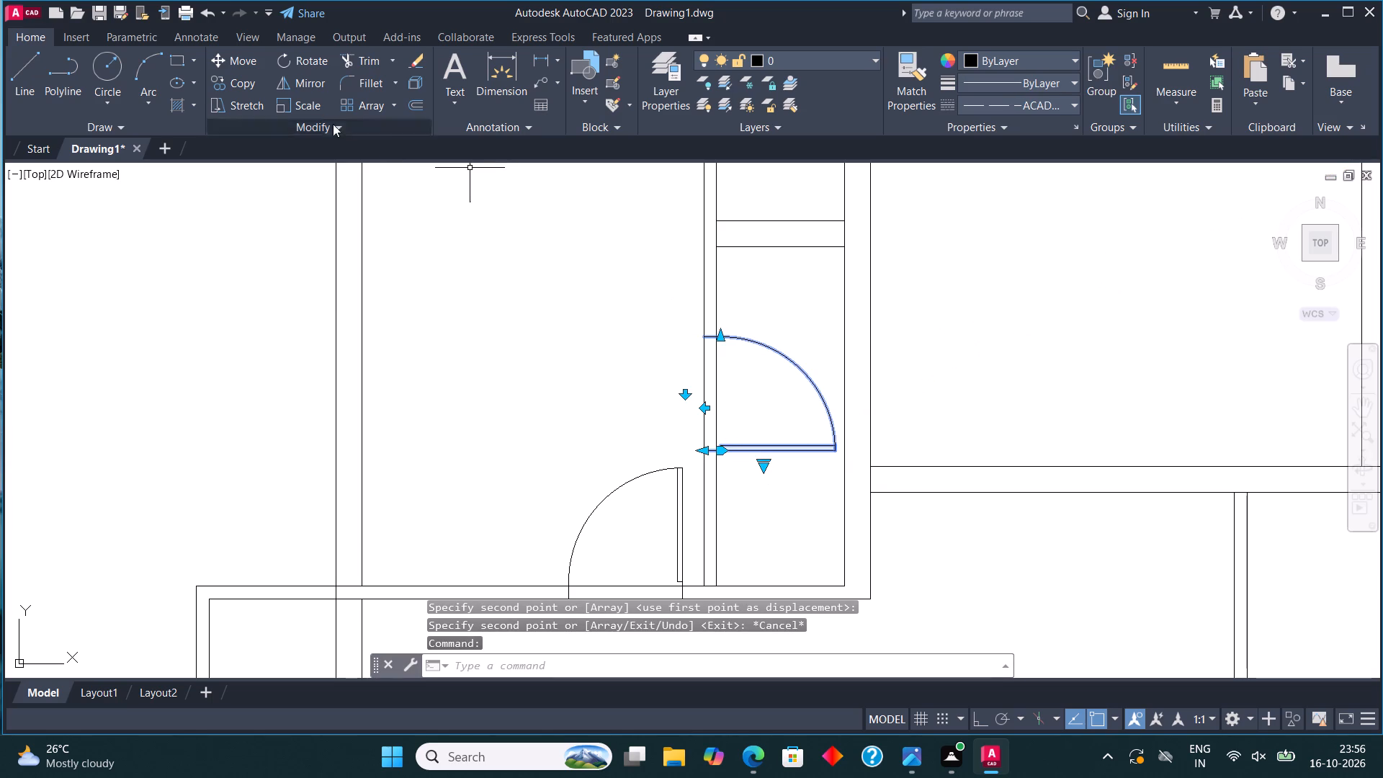
pyautogui.click(306, 101)
pyautogui.click(705, 447)
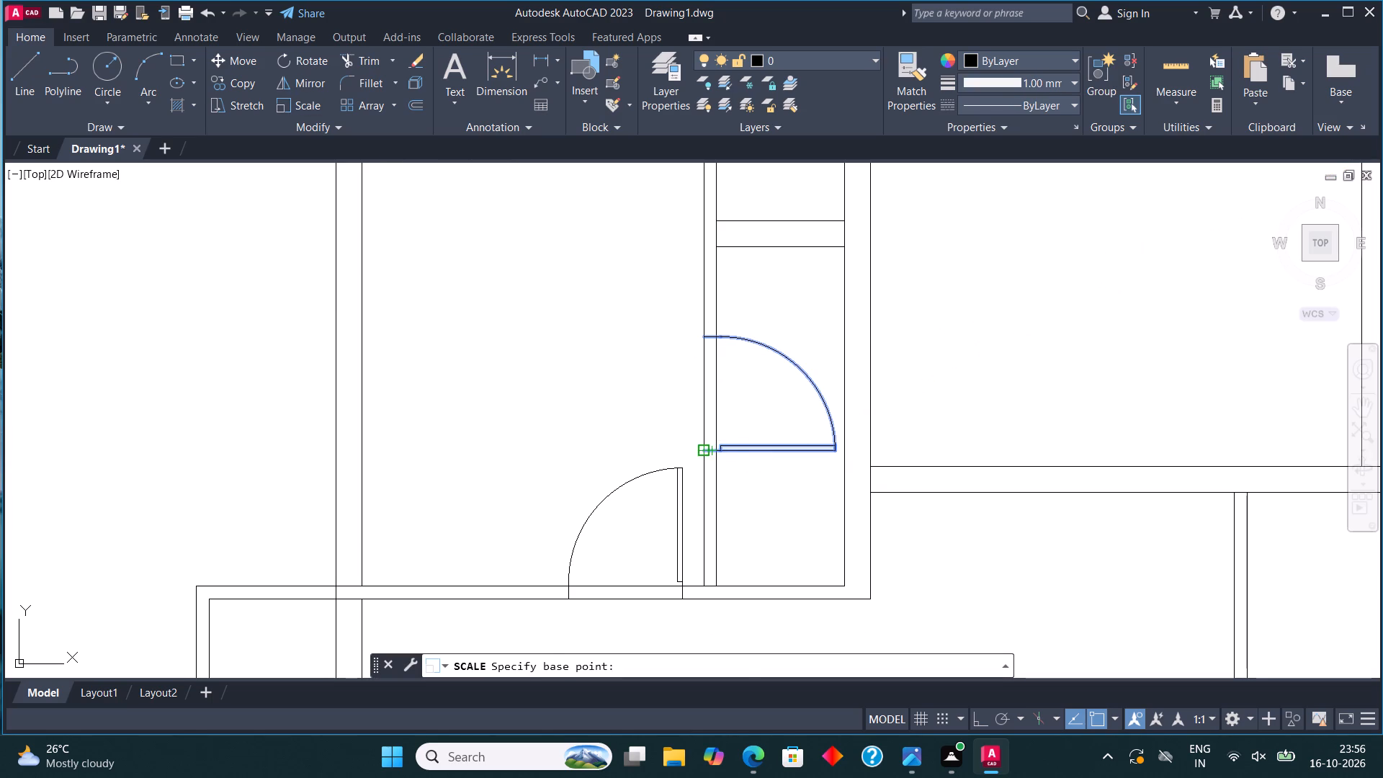
pyautogui.click(748, 439)
pyautogui.press('Escape')
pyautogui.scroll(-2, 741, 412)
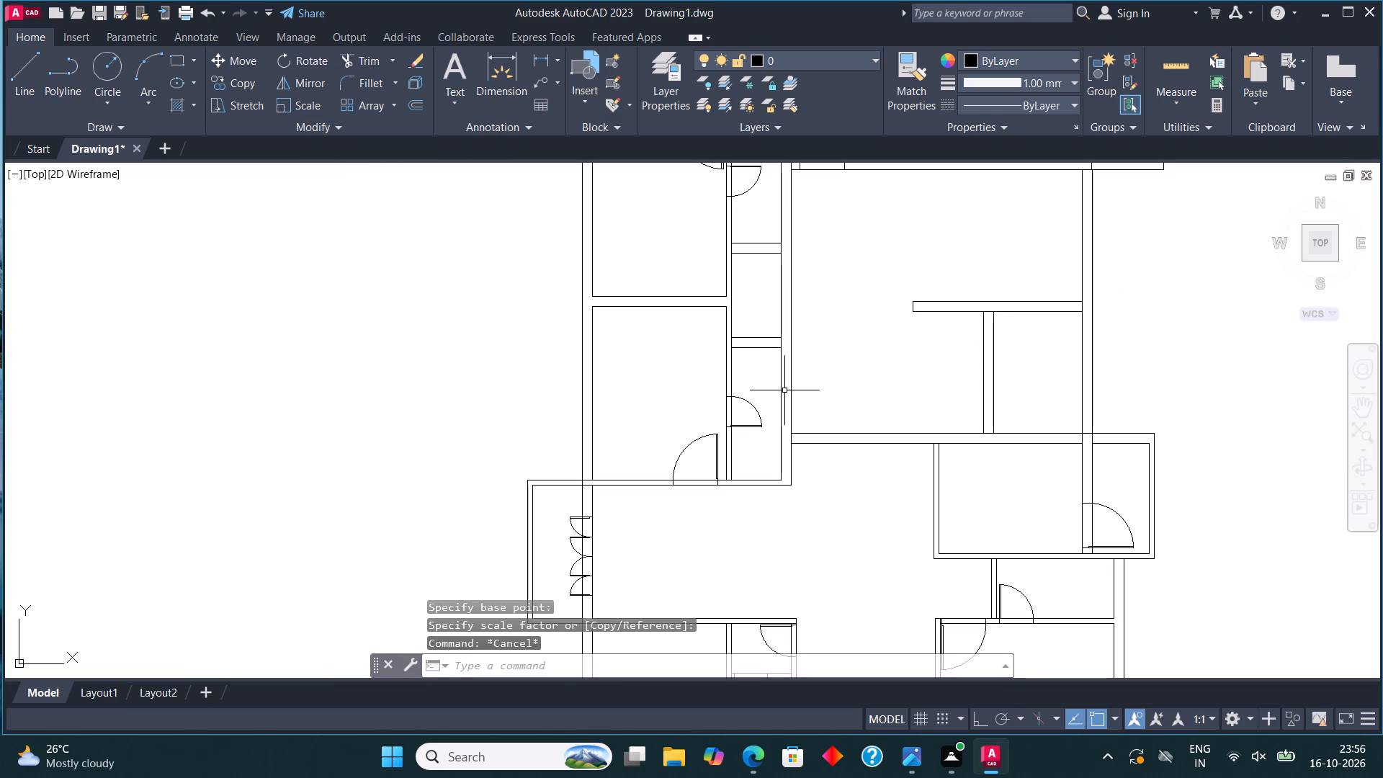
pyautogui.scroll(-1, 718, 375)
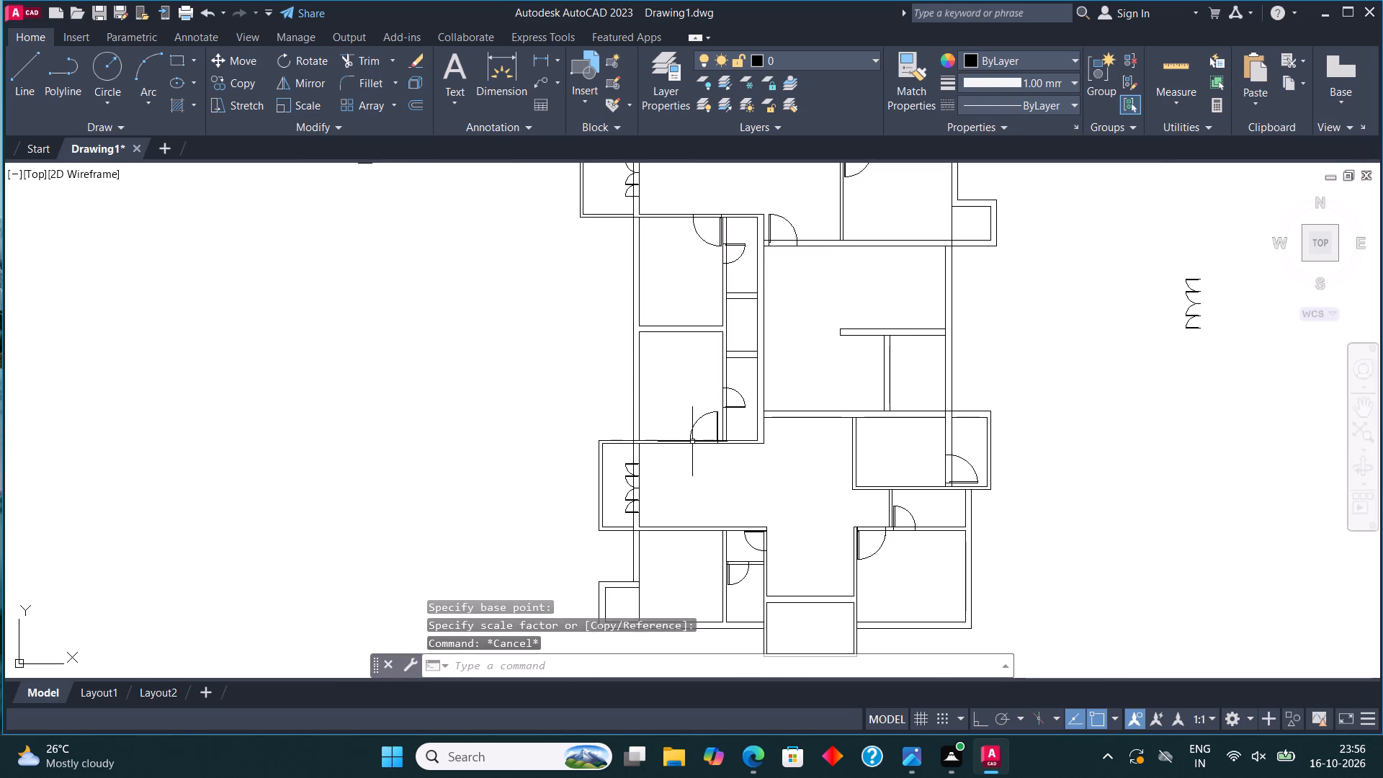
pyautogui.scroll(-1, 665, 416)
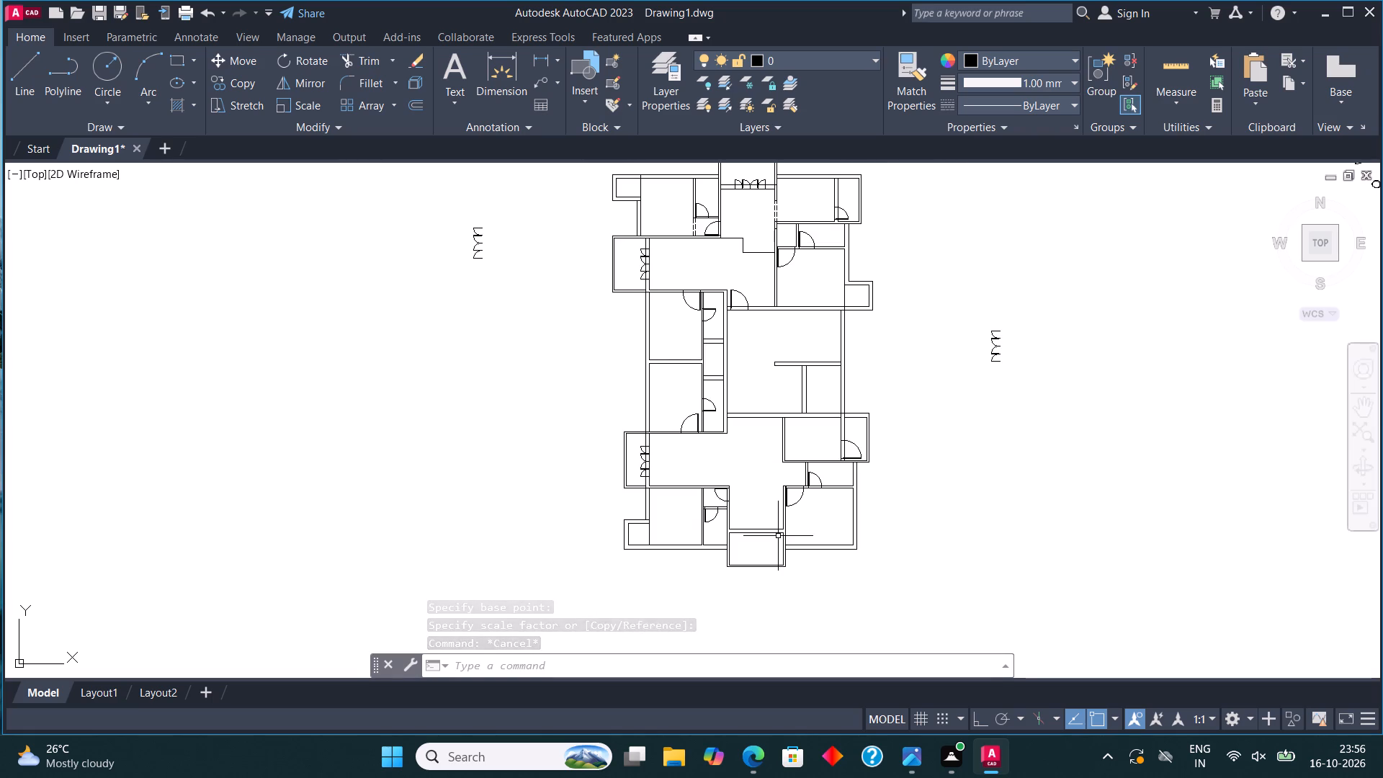
# Copy the four-leaf door set from the top projecting room's inner wall into the empty space left of the floor plan.
pyautogui.scroll(-1, 761, 600)
pyautogui.scroll(4, 763, 333)
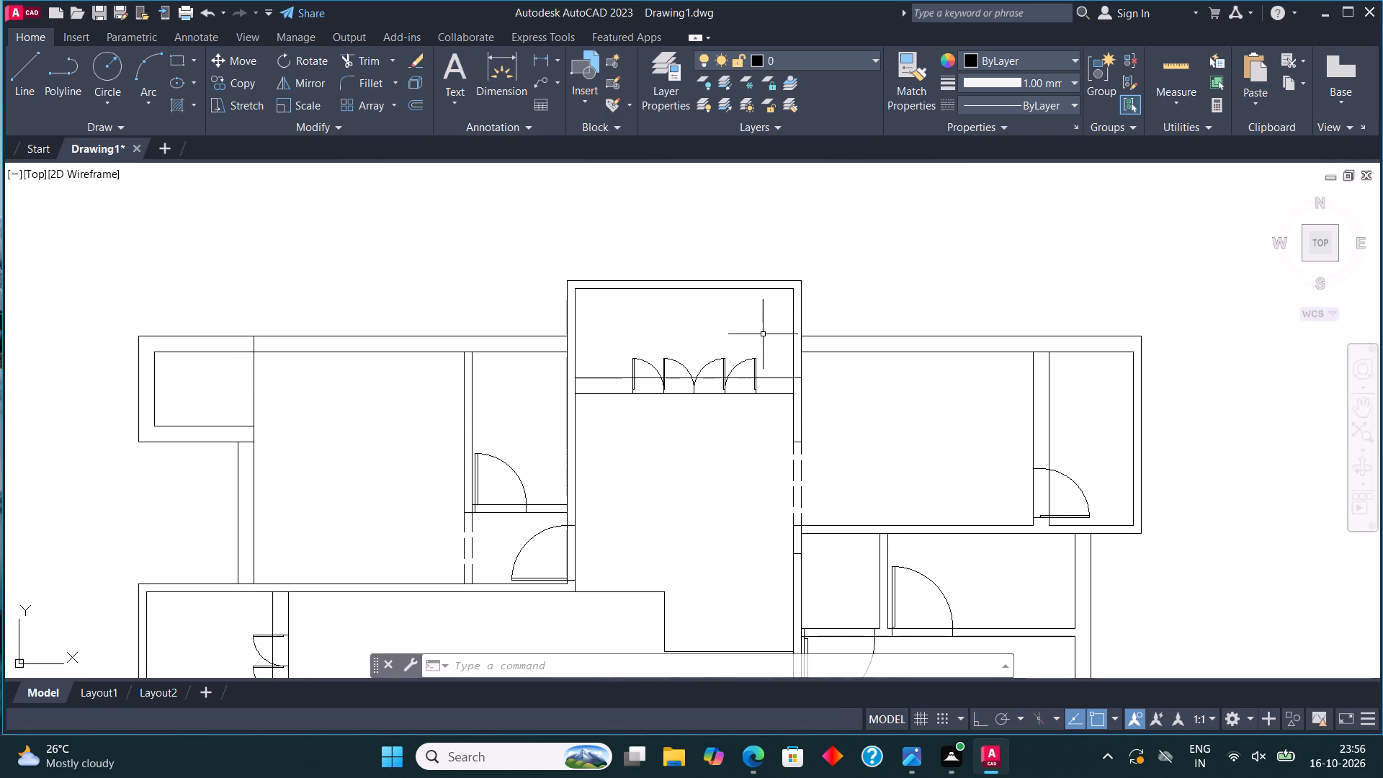
pyautogui.scroll(1, 762, 361)
pyautogui.click(755, 372)
pyautogui.click(553, 343)
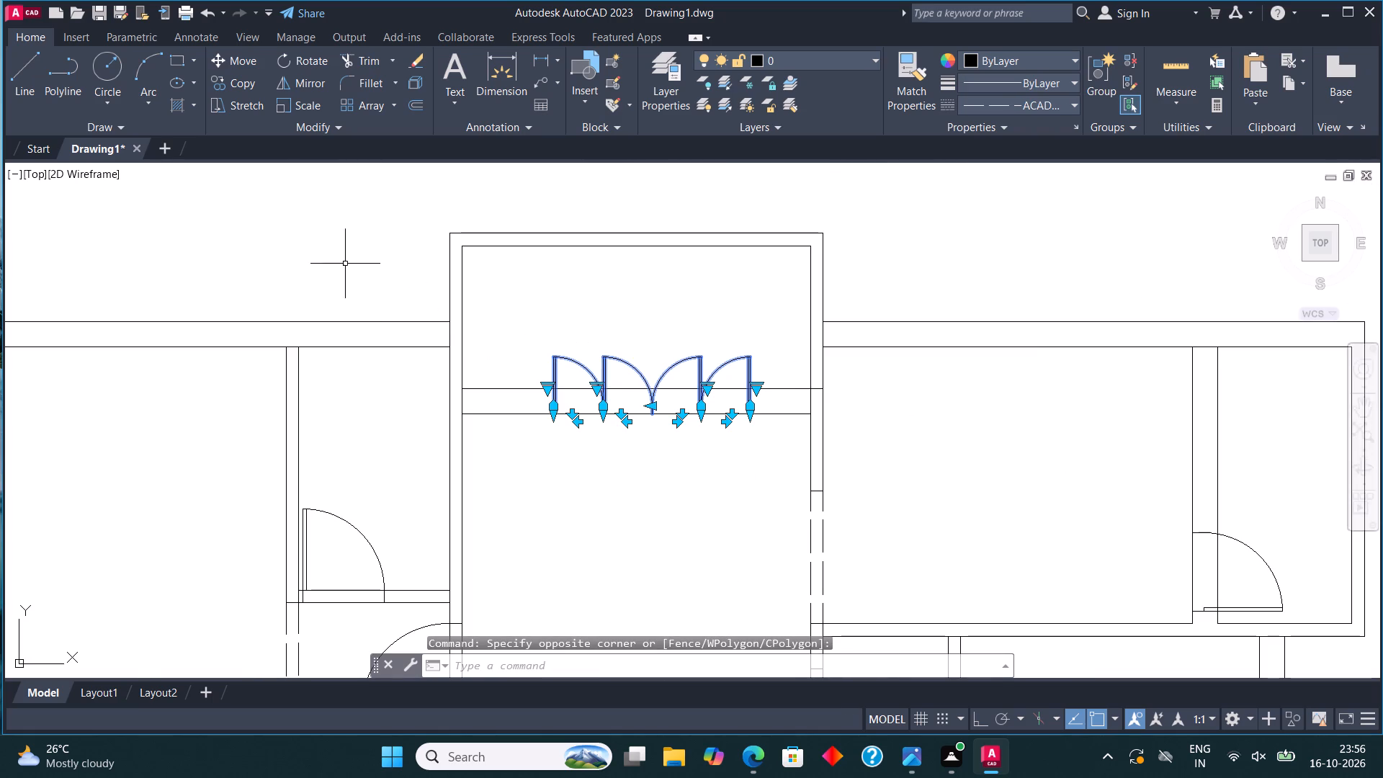
pyautogui.click(234, 81)
pyautogui.click(610, 388)
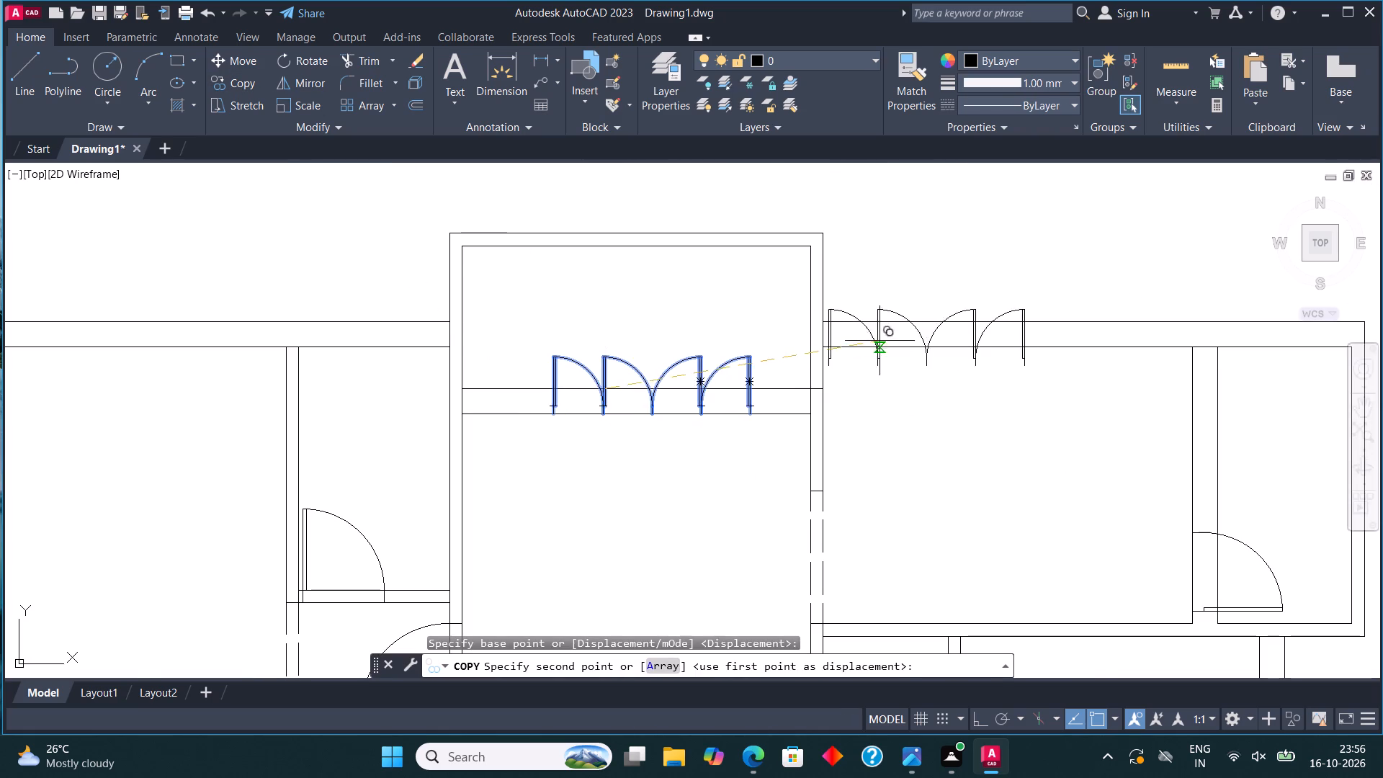
pyautogui.scroll(-4, 892, 346)
pyautogui.scroll(3, 661, 473)
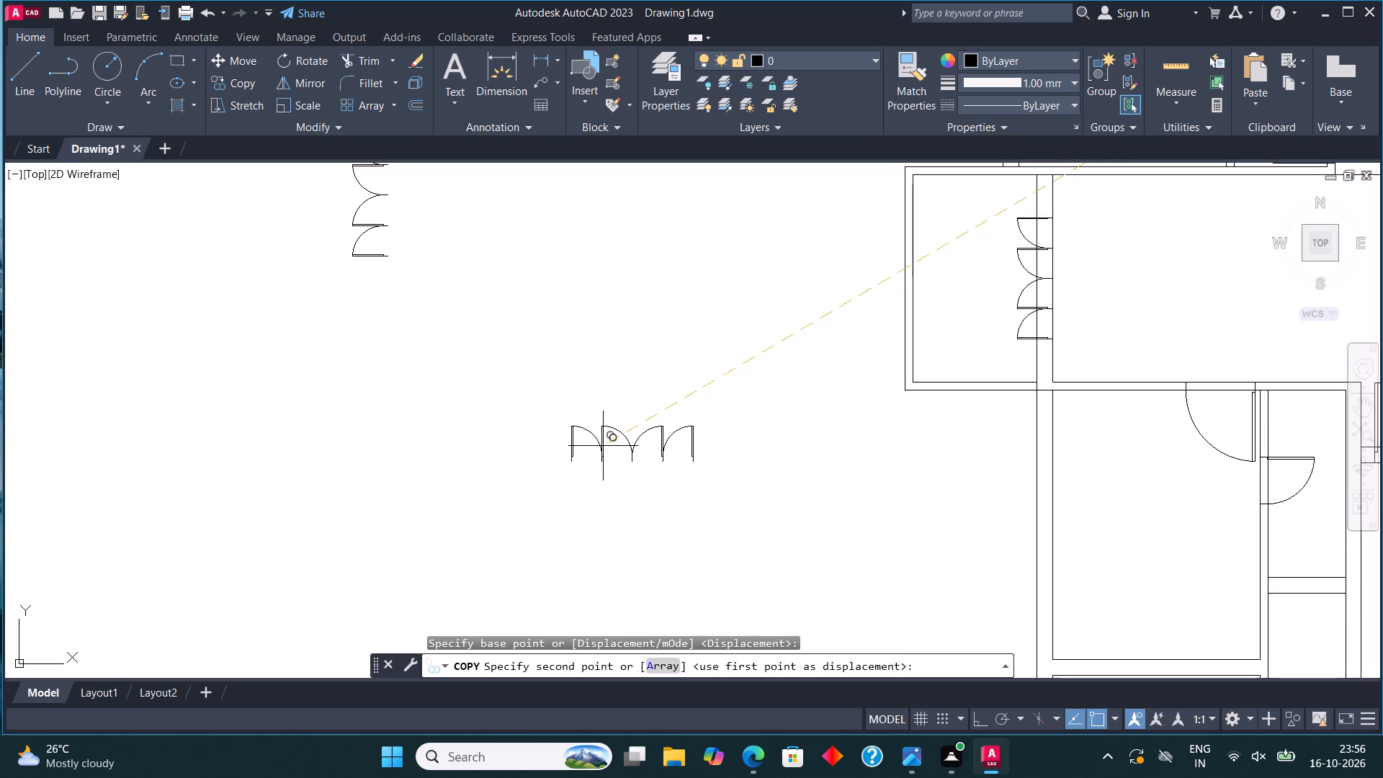
pyautogui.click(603, 446)
pyautogui.press('Escape')
# Rotate the copied four-leaf door set 180 degrees so its leaves swing downward.
pyautogui.click(695, 463)
pyautogui.moveTo(729, 474); pyautogui.dragTo(726, 465)
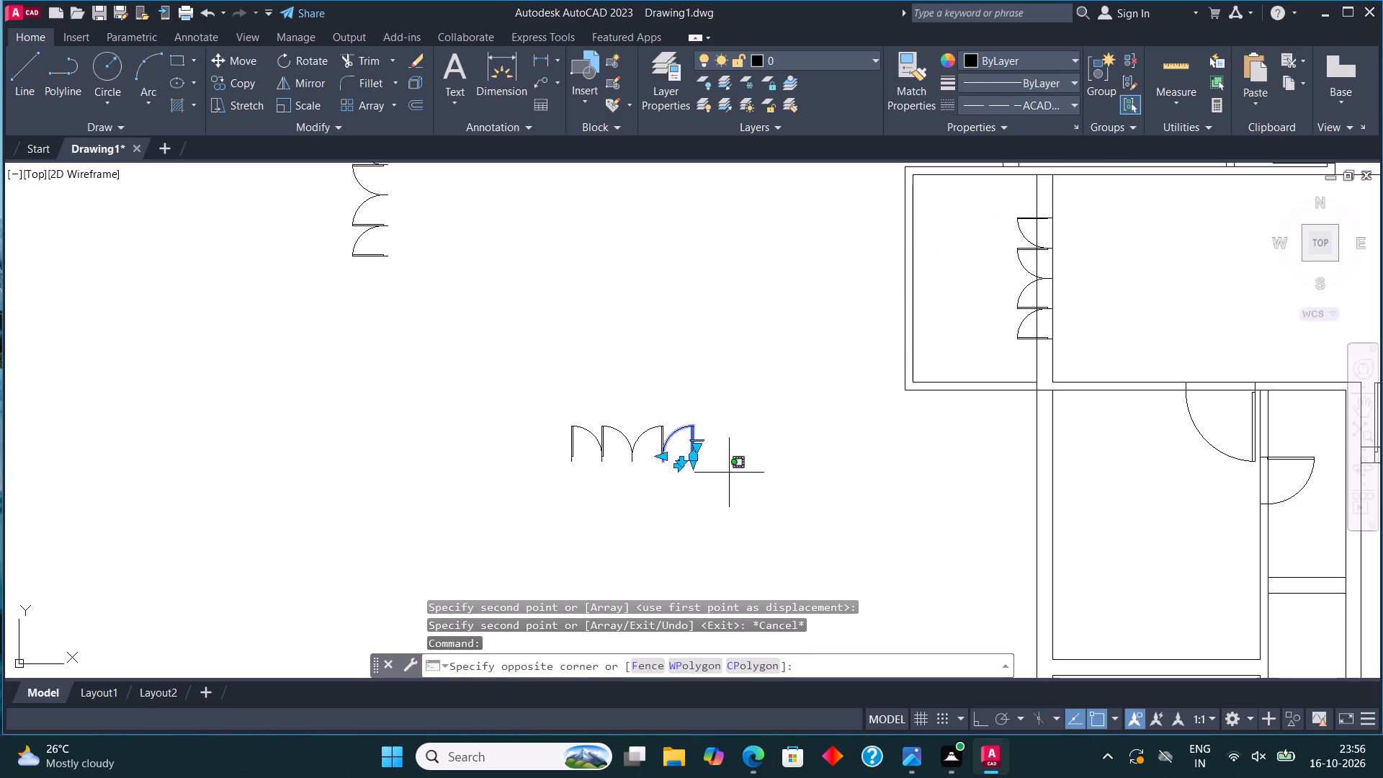
pyautogui.click(533, 393)
pyautogui.click(315, 64)
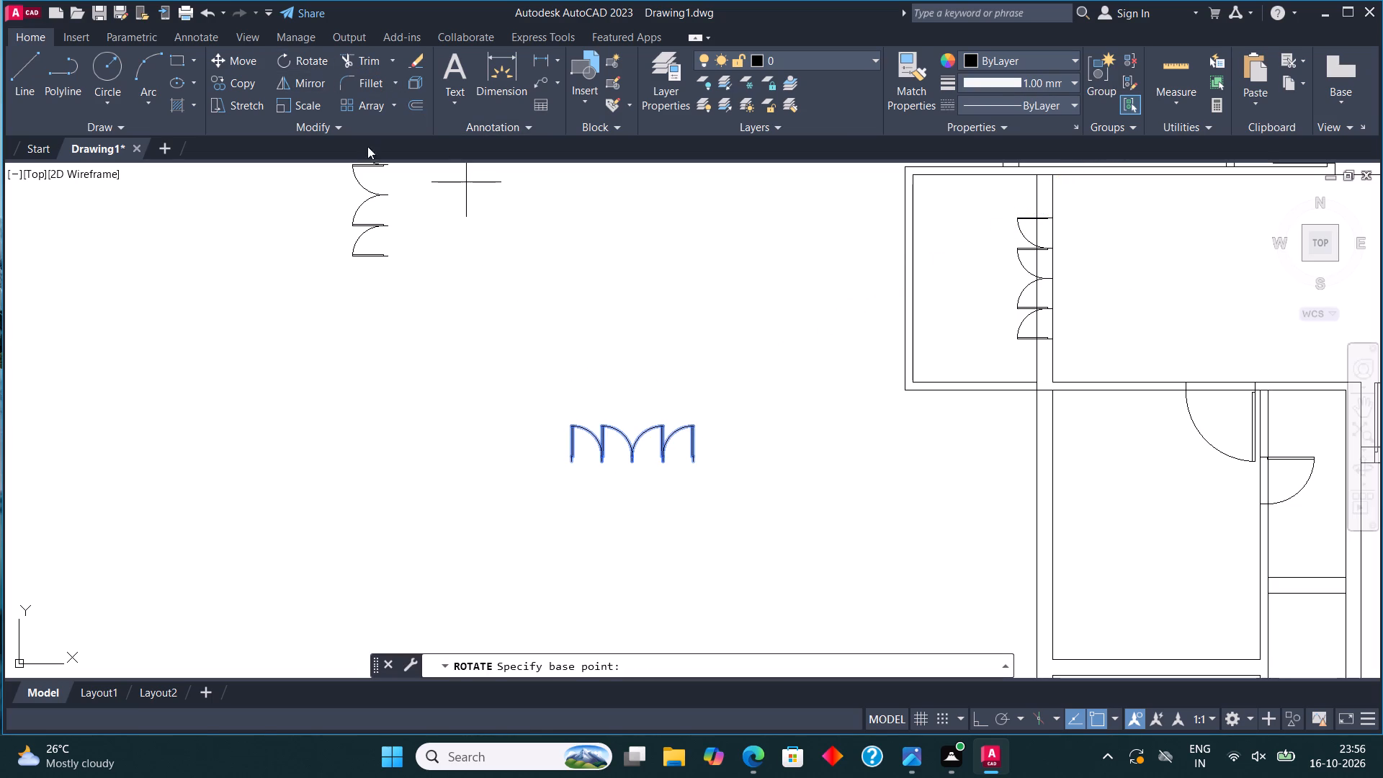
pyautogui.click(632, 427)
pyautogui.press('F8')
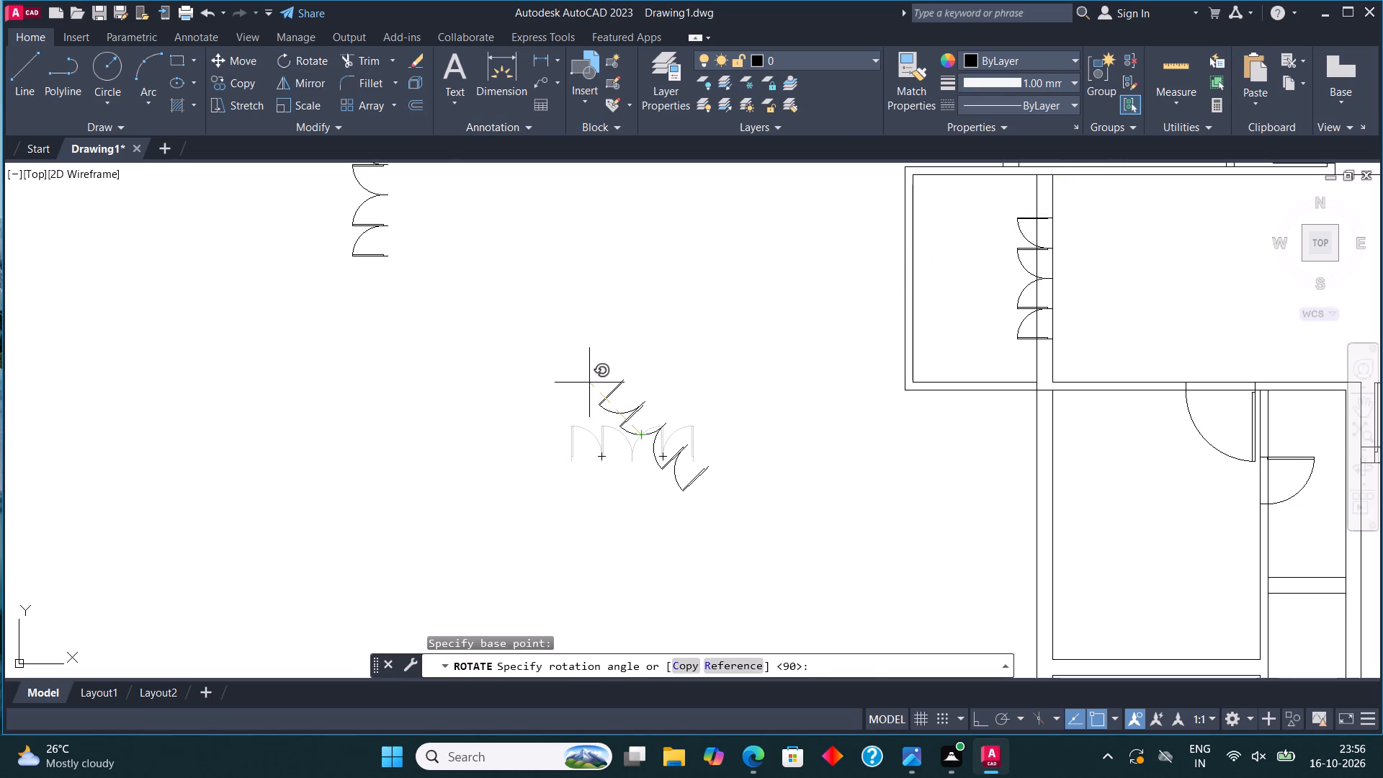
pyautogui.click(546, 424)
# Move the rotated door set by its centre point to the midpoint of the bottom projecting room's upper wall.
pyautogui.click(740, 470)
pyautogui.click(518, 366)
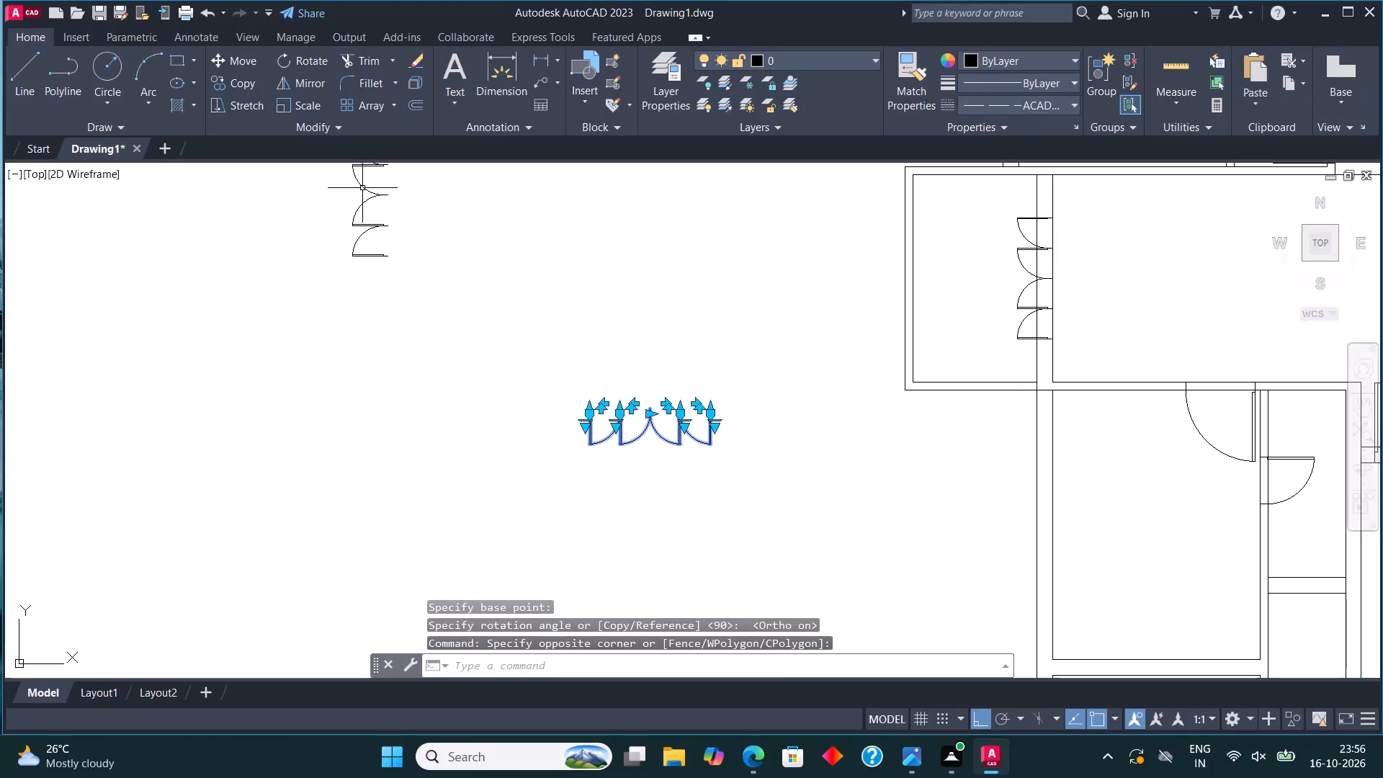
pyautogui.click(238, 64)
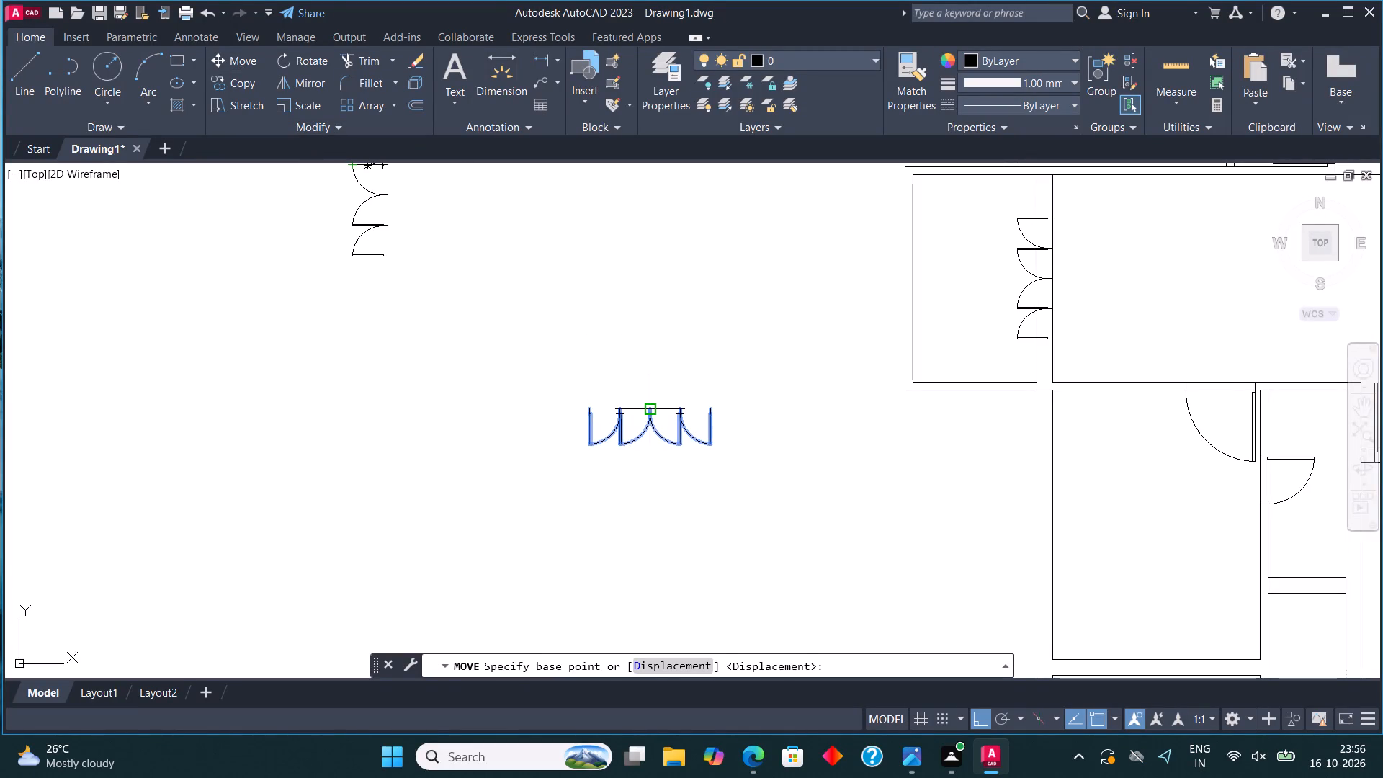
pyautogui.click(650, 408)
pyautogui.press('F8')
pyautogui.scroll(-5, 701, 367)
pyautogui.scroll(2, 792, 475)
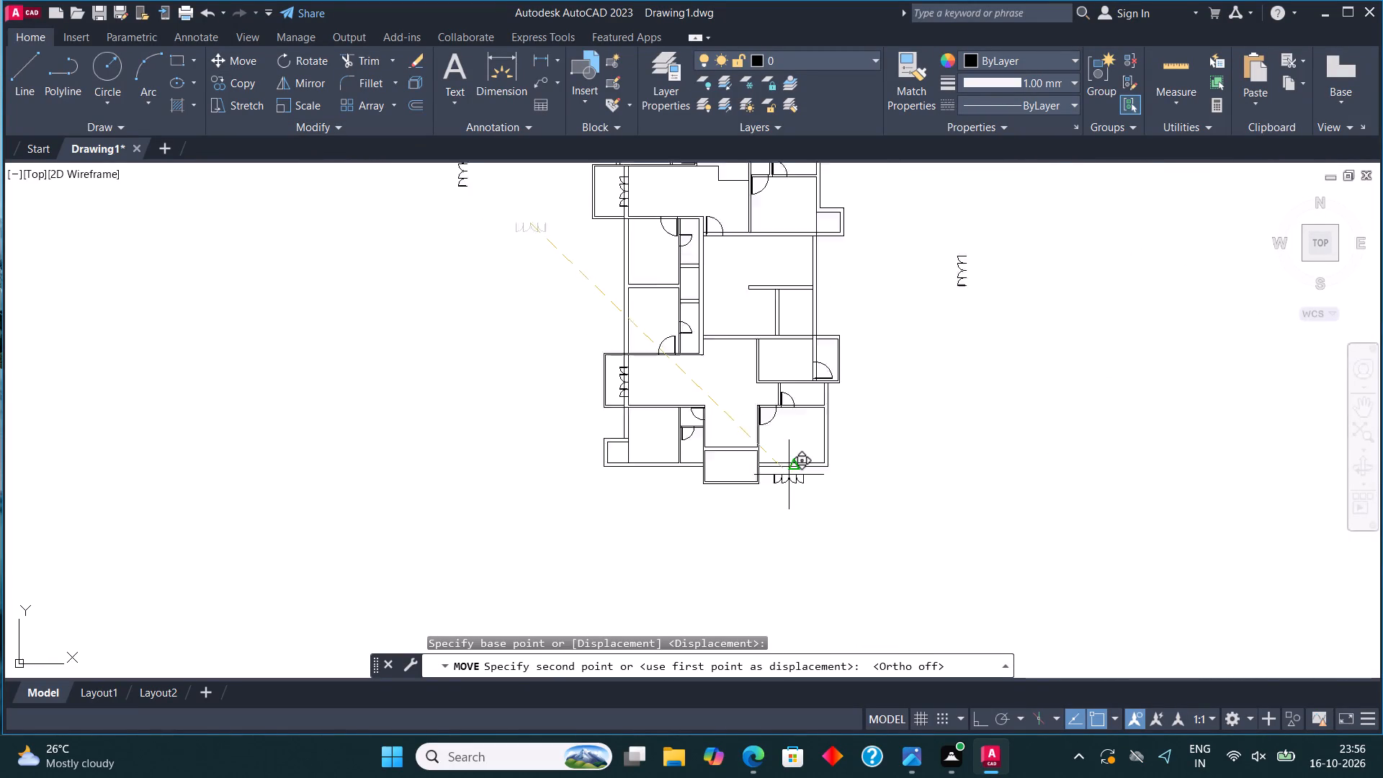
pyautogui.scroll(1, 789, 475)
pyautogui.moveTo(710, 434); pyautogui.dragTo(738, 430, button='middle')
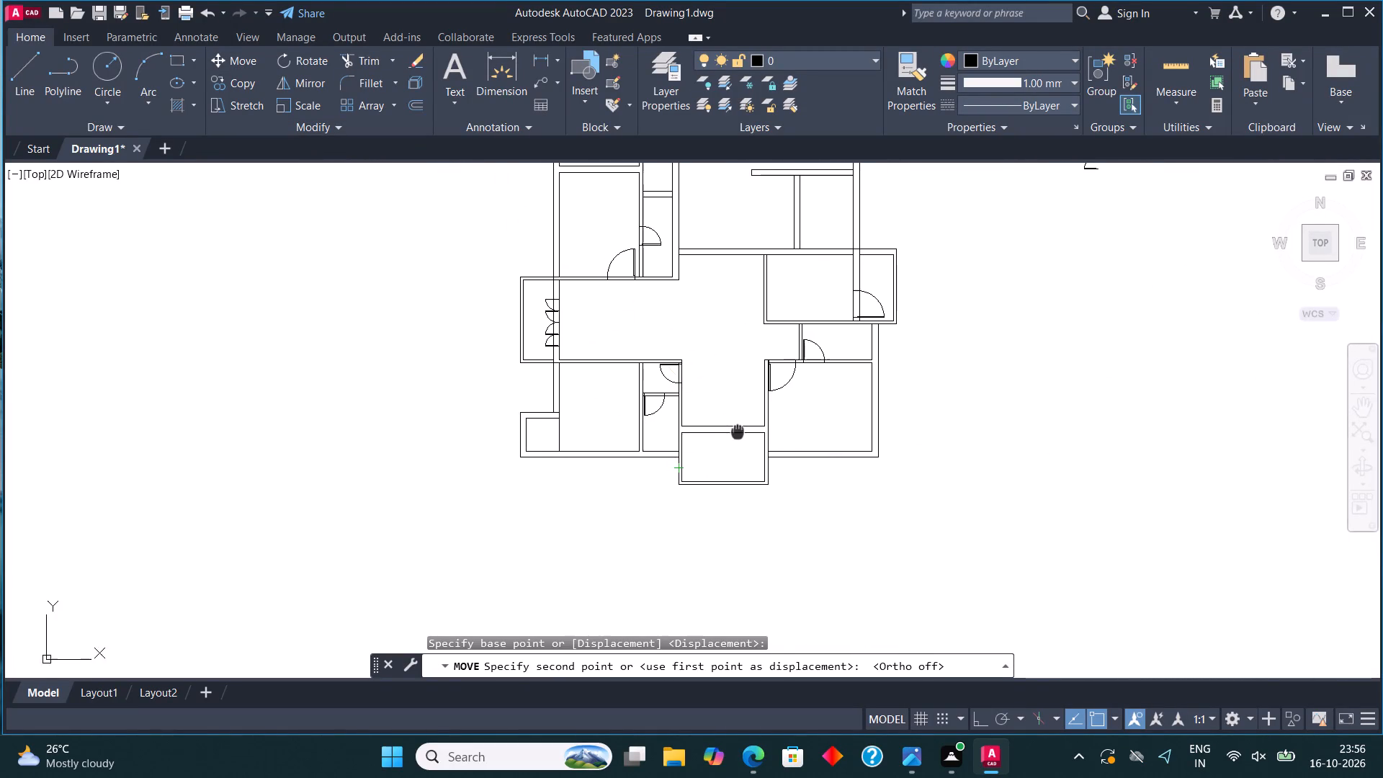
pyautogui.scroll(4, 709, 441)
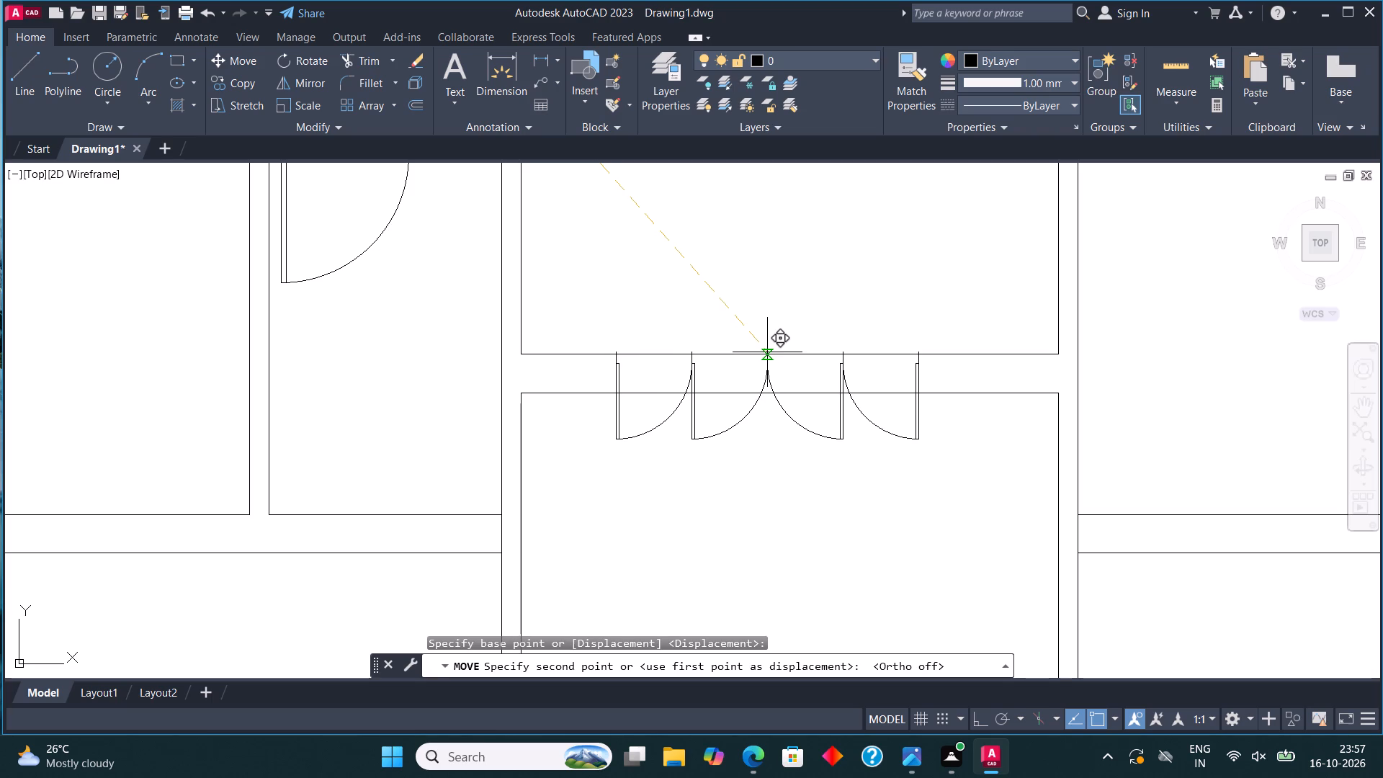
pyautogui.click(769, 353)
pyautogui.press('Escape')
pyautogui.scroll(-3, 679, 408)
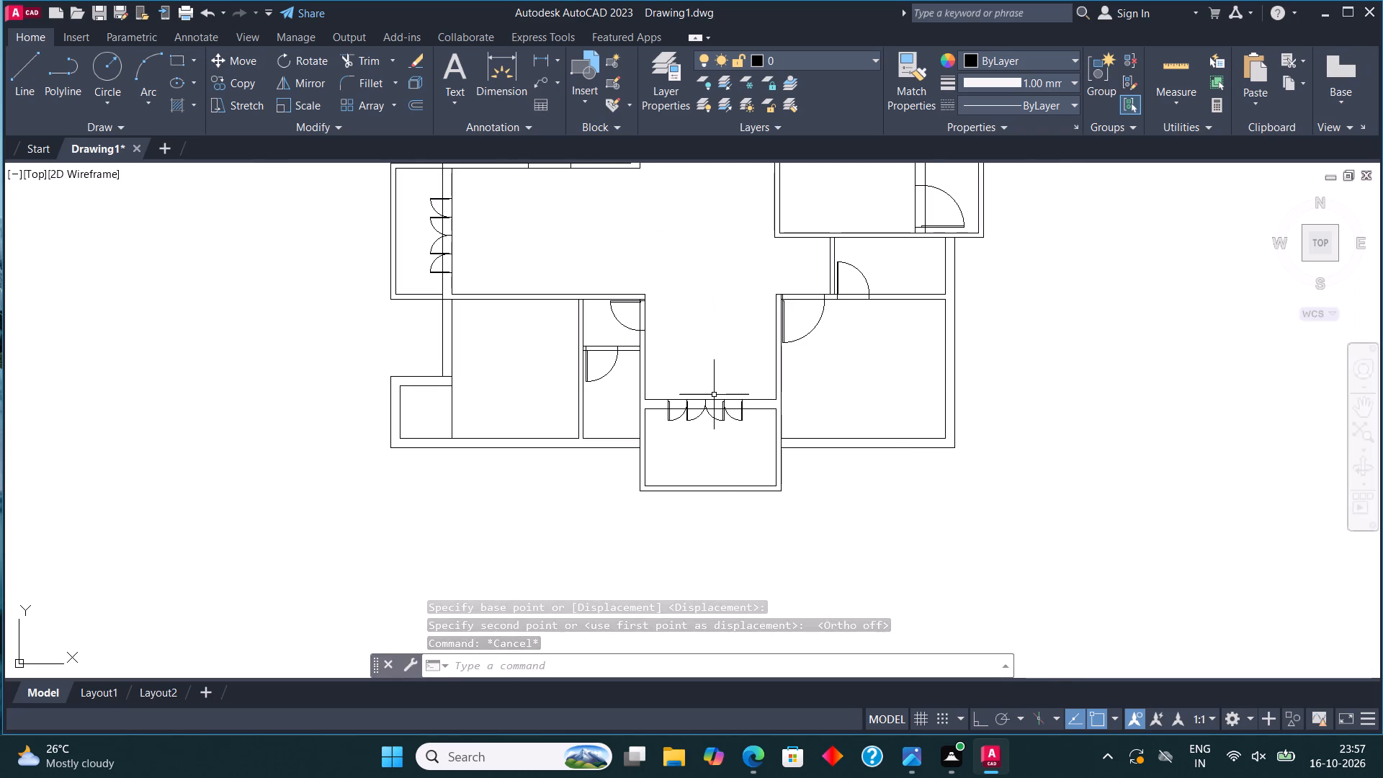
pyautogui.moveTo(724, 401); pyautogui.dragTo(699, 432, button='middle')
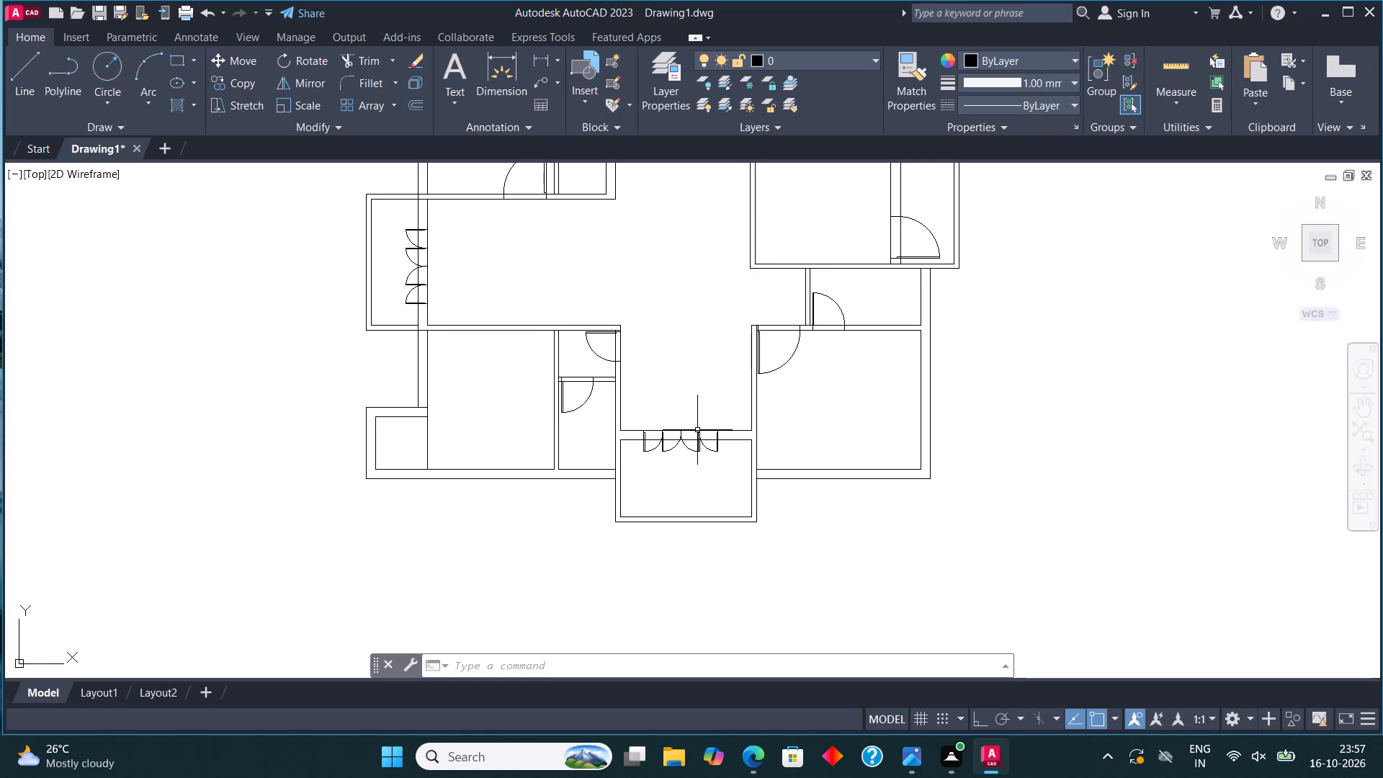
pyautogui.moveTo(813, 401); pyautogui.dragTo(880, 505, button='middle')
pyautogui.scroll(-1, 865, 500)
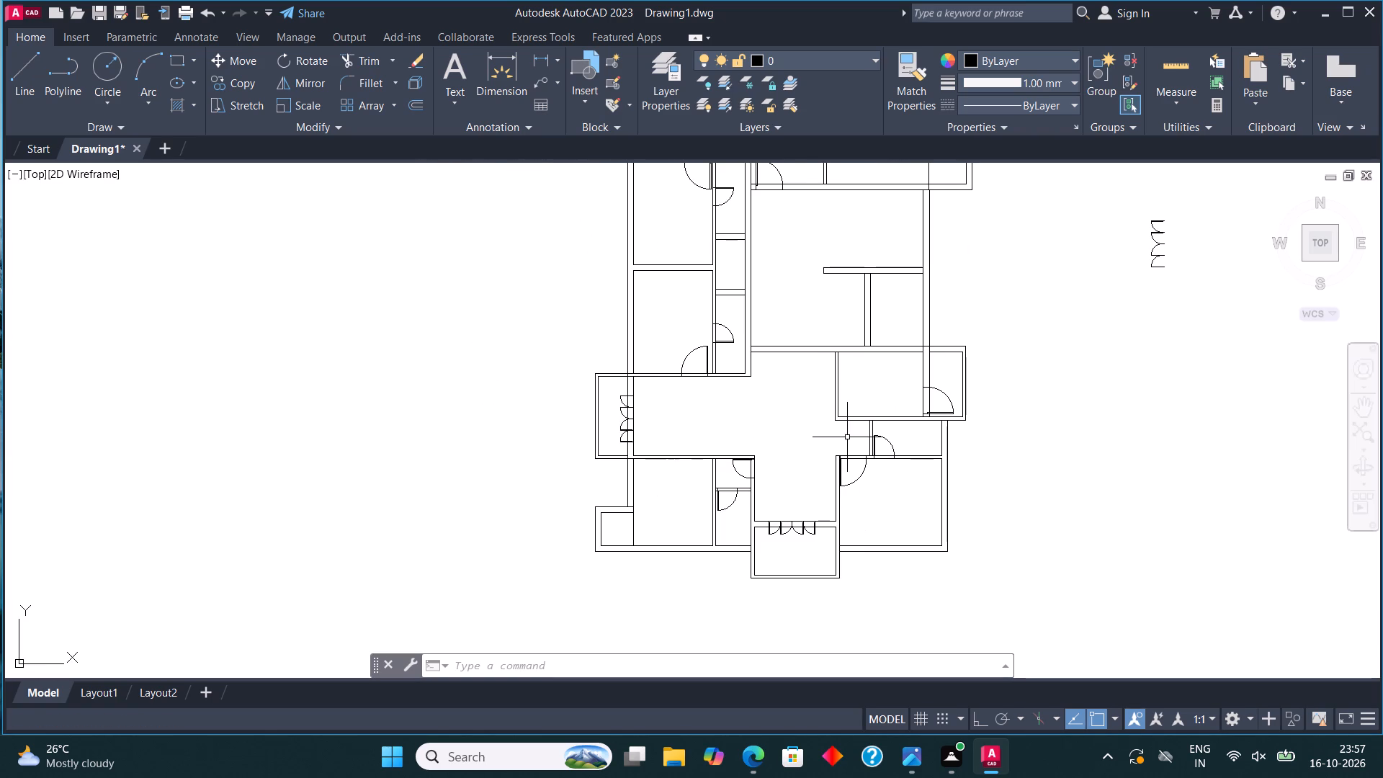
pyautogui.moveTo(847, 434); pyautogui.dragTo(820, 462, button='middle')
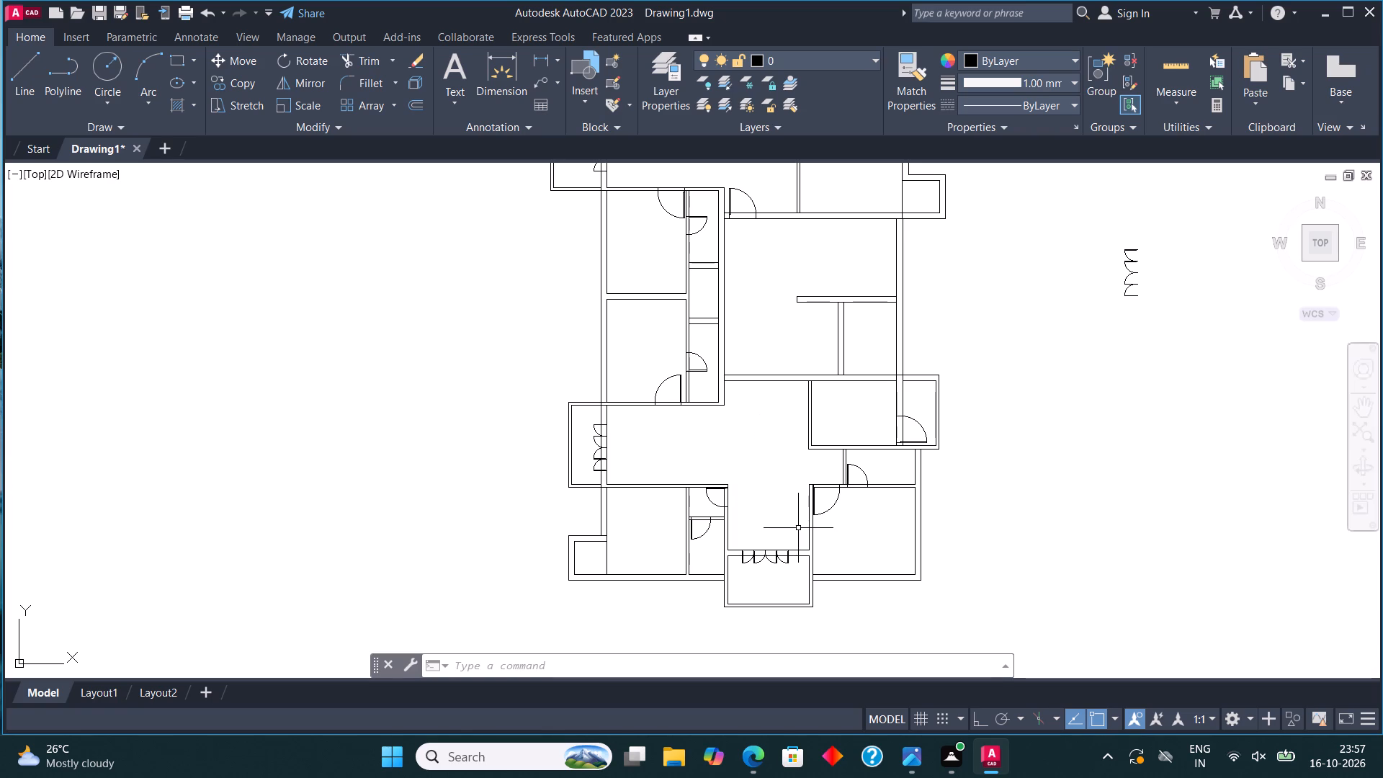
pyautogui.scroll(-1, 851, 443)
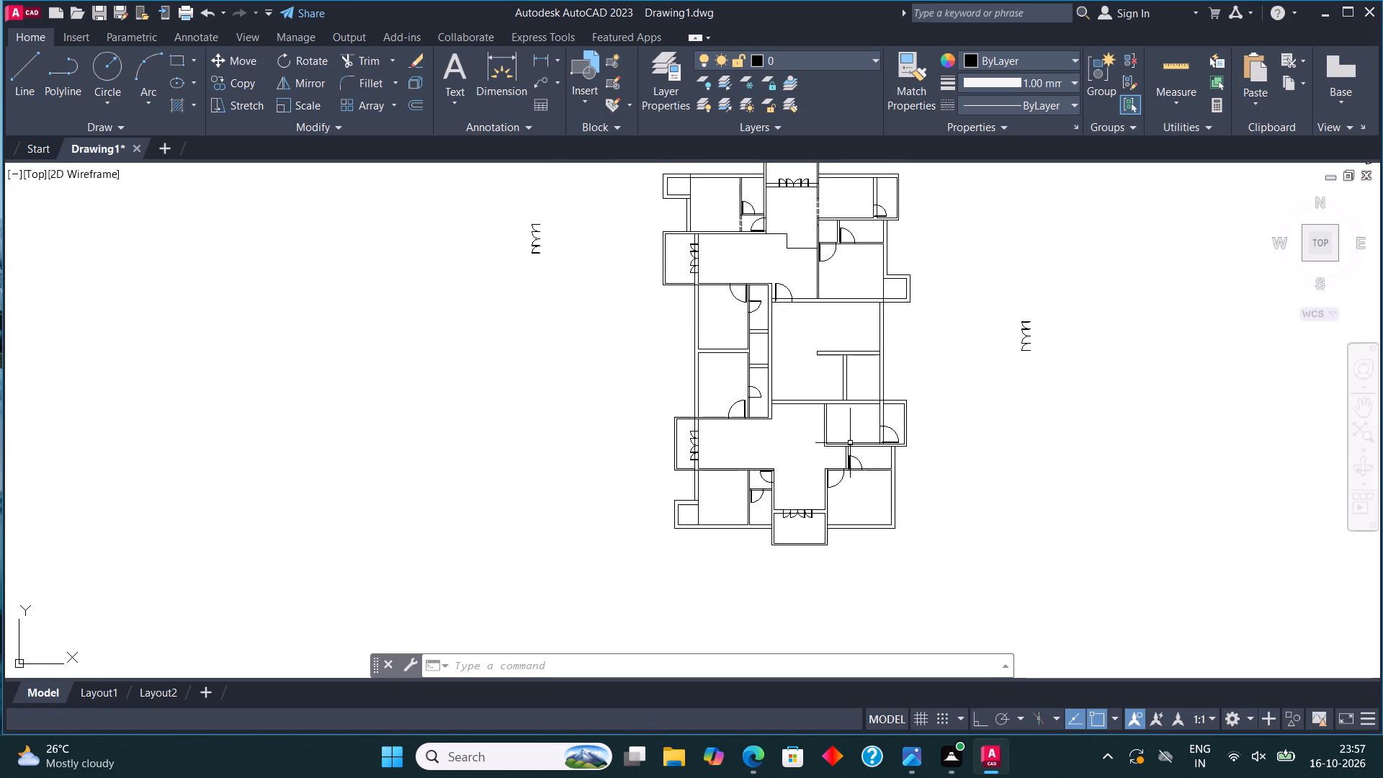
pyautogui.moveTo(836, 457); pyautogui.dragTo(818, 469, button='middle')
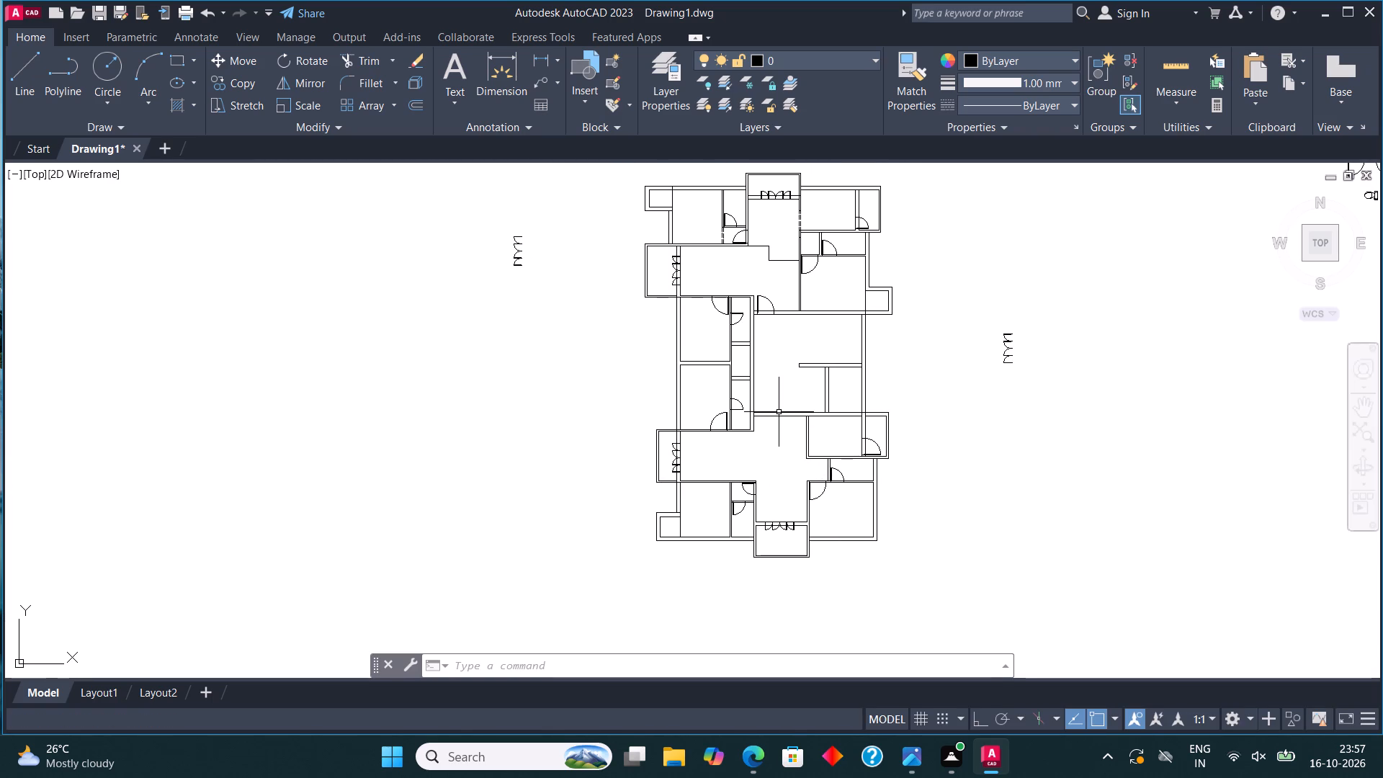
# Copy the lower-left door of the vertical-leaf set onto the large central room's bottom wall, near its left corner.
pyautogui.scroll(-2, 812, 446)
pyautogui.scroll(3, 1052, 300)
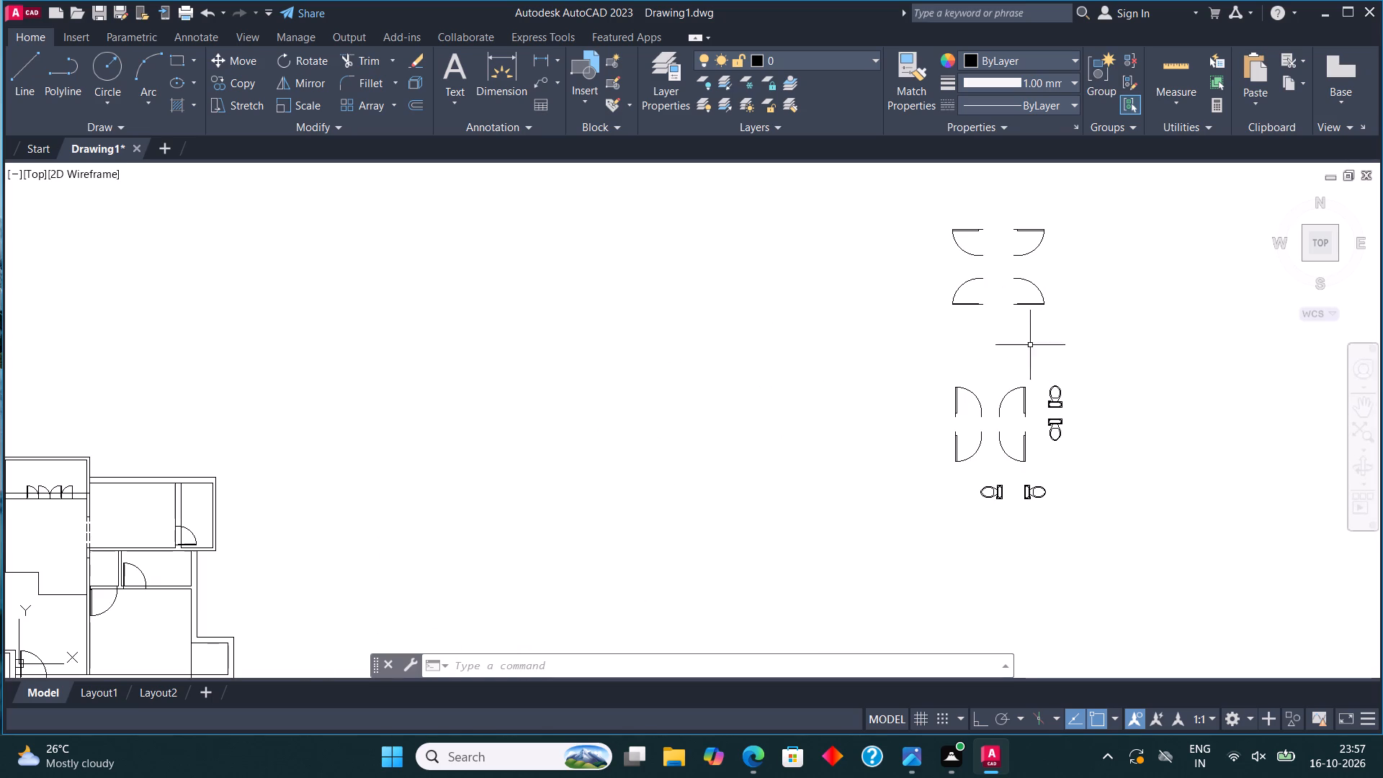
pyautogui.scroll(3, 1007, 427)
pyautogui.click(819, 509)
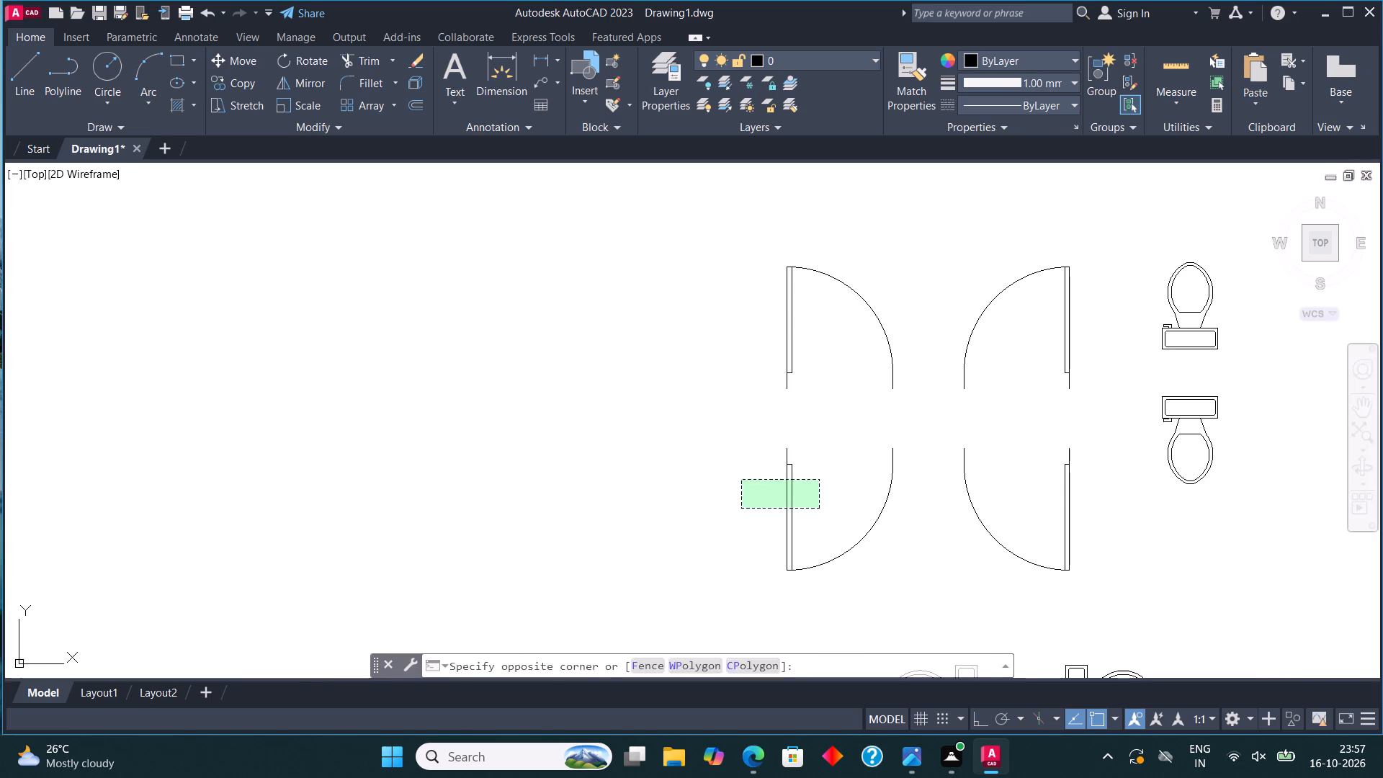
pyautogui.click(741, 480)
pyautogui.click(239, 82)
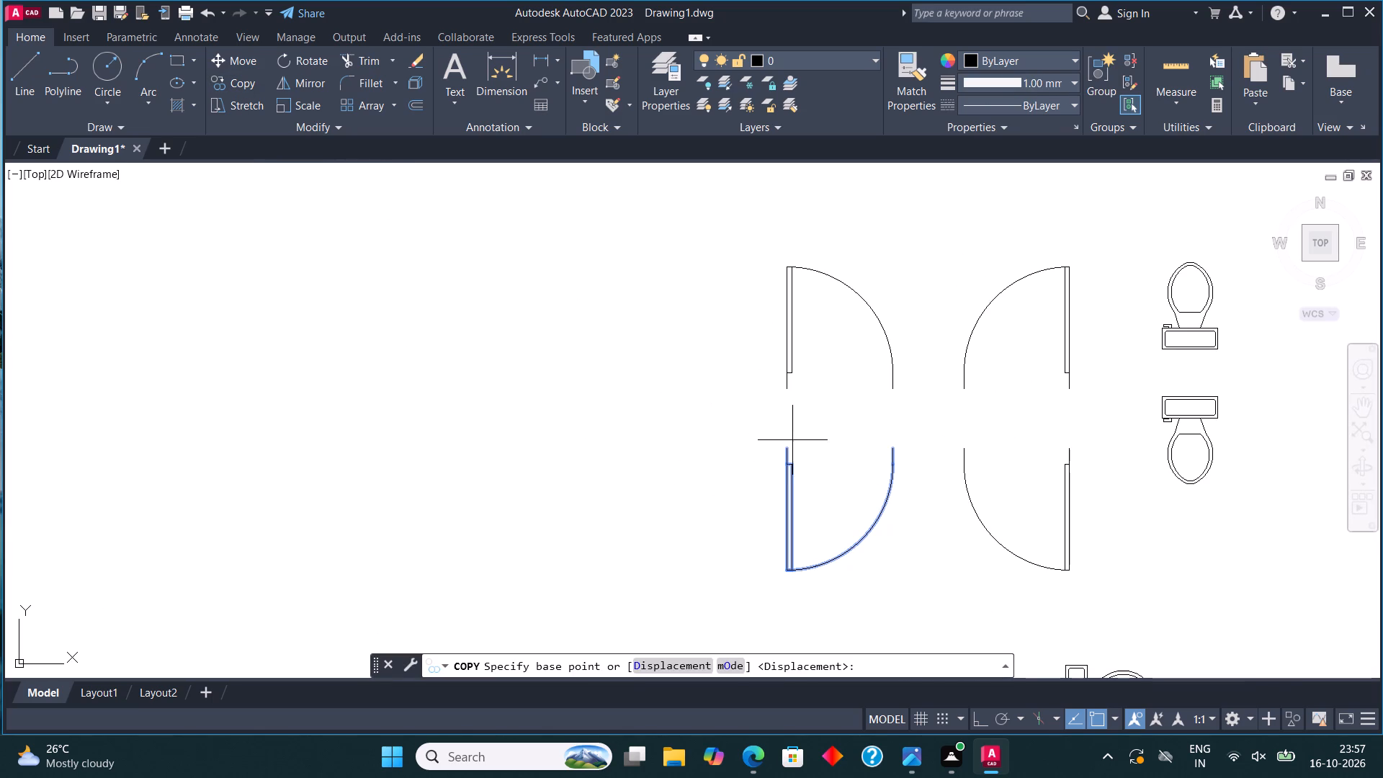
pyautogui.click(782, 450)
pyautogui.scroll(-5, 1017, 377)
pyautogui.moveTo(772, 483); pyautogui.dragTo(801, 426, button='middle')
pyautogui.scroll(1, 625, 523)
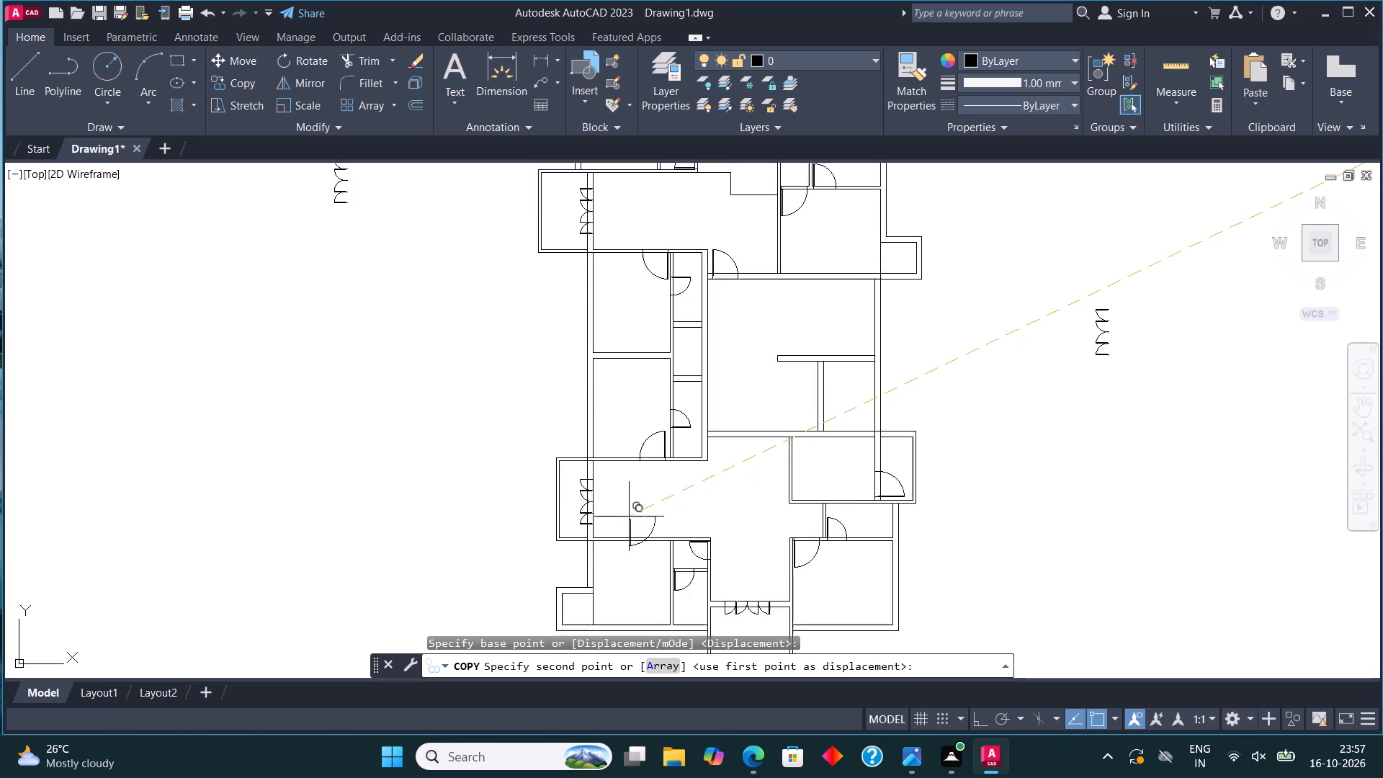
pyautogui.scroll(2, 630, 517)
pyautogui.scroll(3, 782, 395)
pyautogui.click(722, 352)
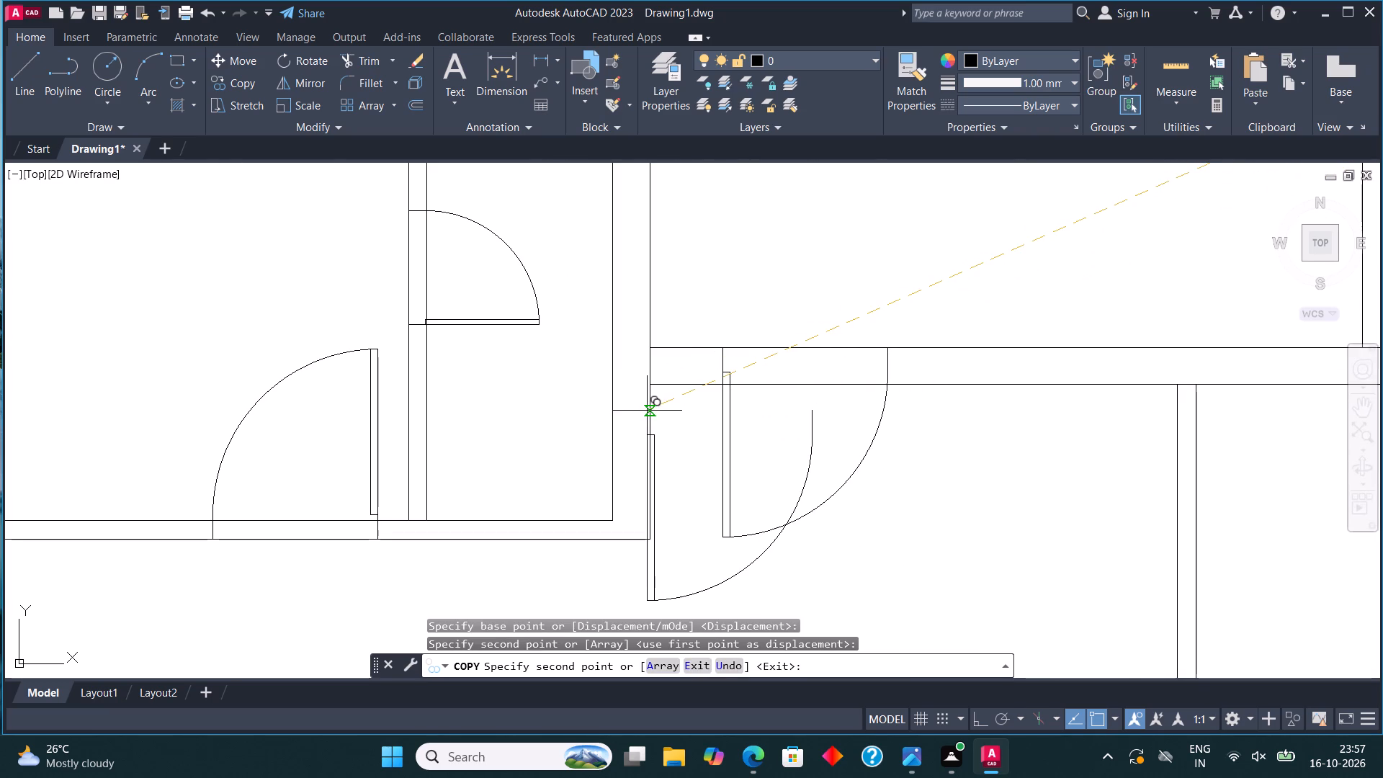
pyautogui.scroll(-5, 656, 424)
pyautogui.press('Escape')
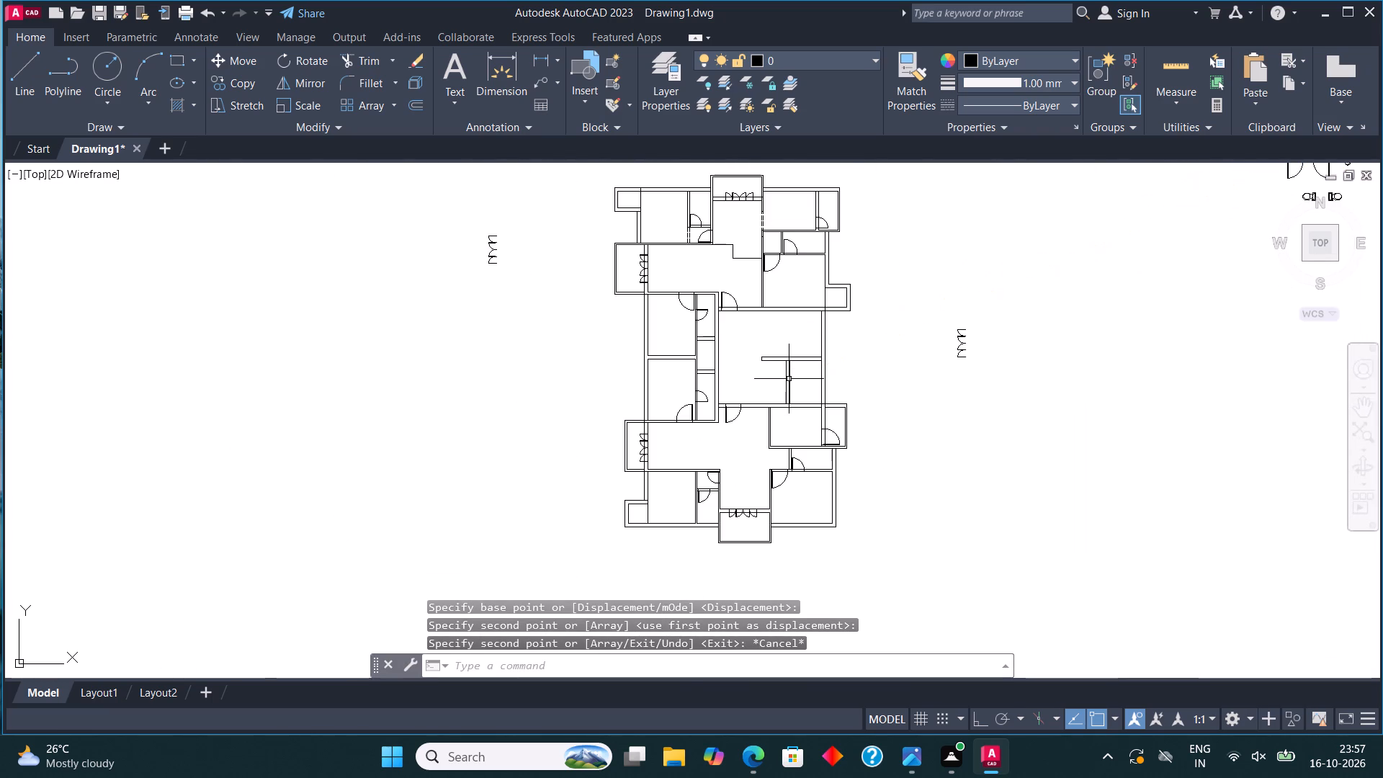
# Delete the two spare four-leaf door sets lying right and left of the floor plan.
pyautogui.moveTo(789, 379); pyautogui.dragTo(857, 387, button='middle')
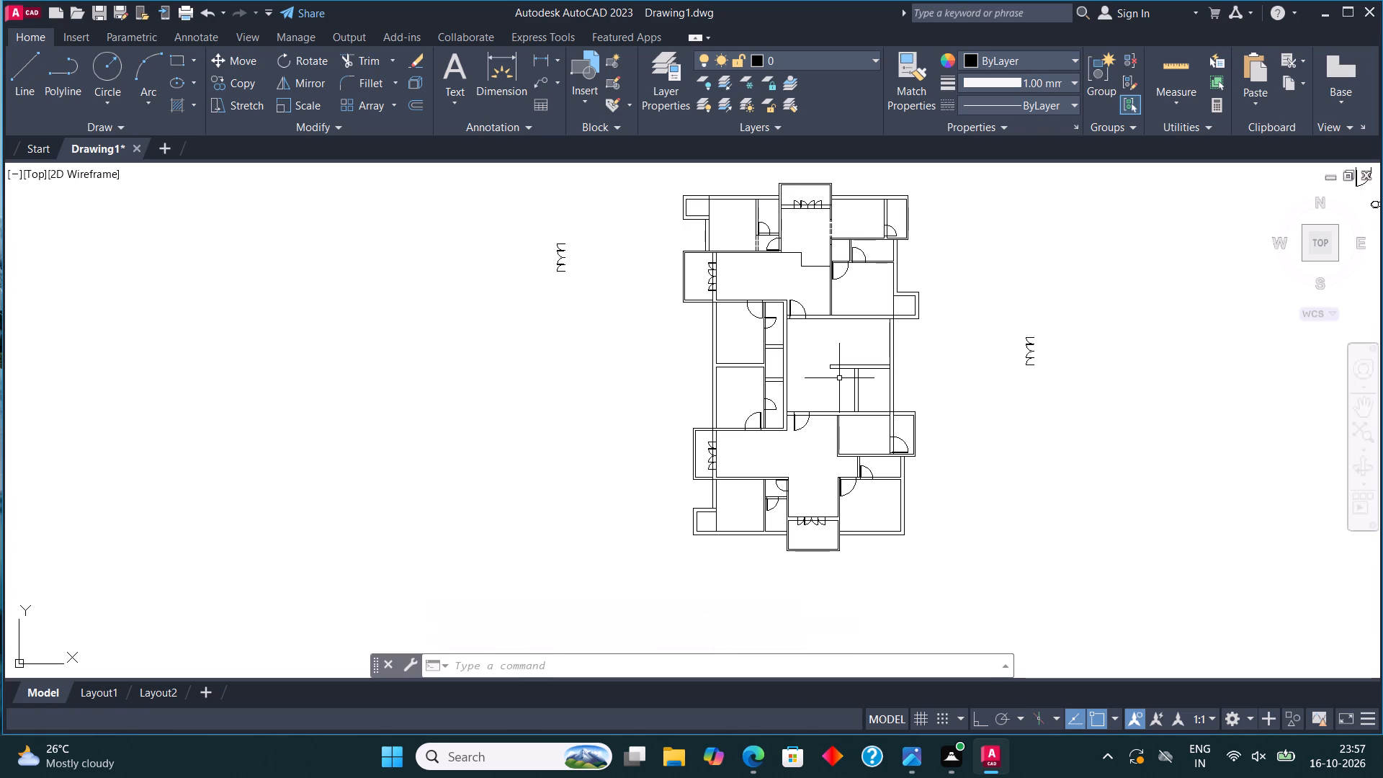
pyautogui.moveTo(825, 267); pyautogui.dragTo(807, 272, button='middle')
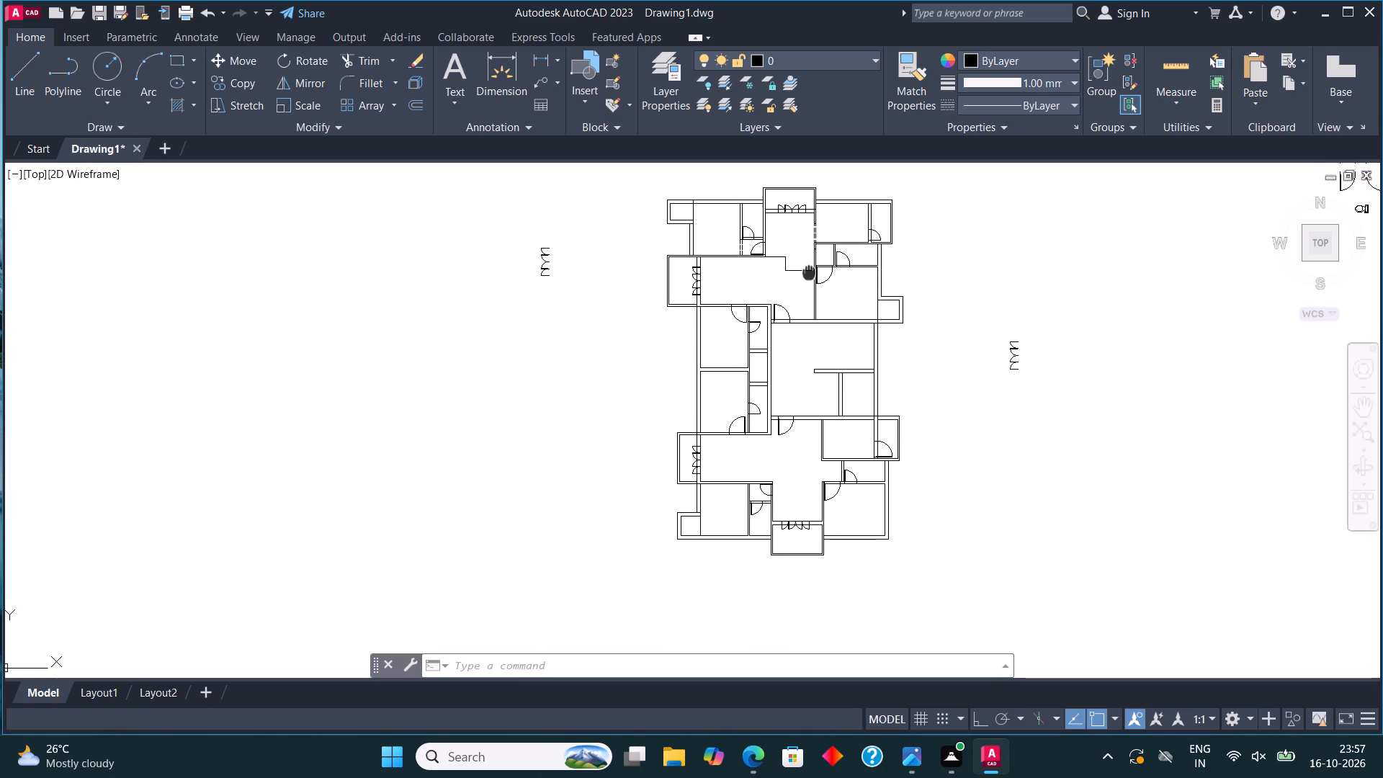
pyautogui.moveTo(807, 272); pyautogui.dragTo(772, 283, button='middle')
pyautogui.moveTo(773, 283); pyautogui.dragTo(778, 340, button='middle')
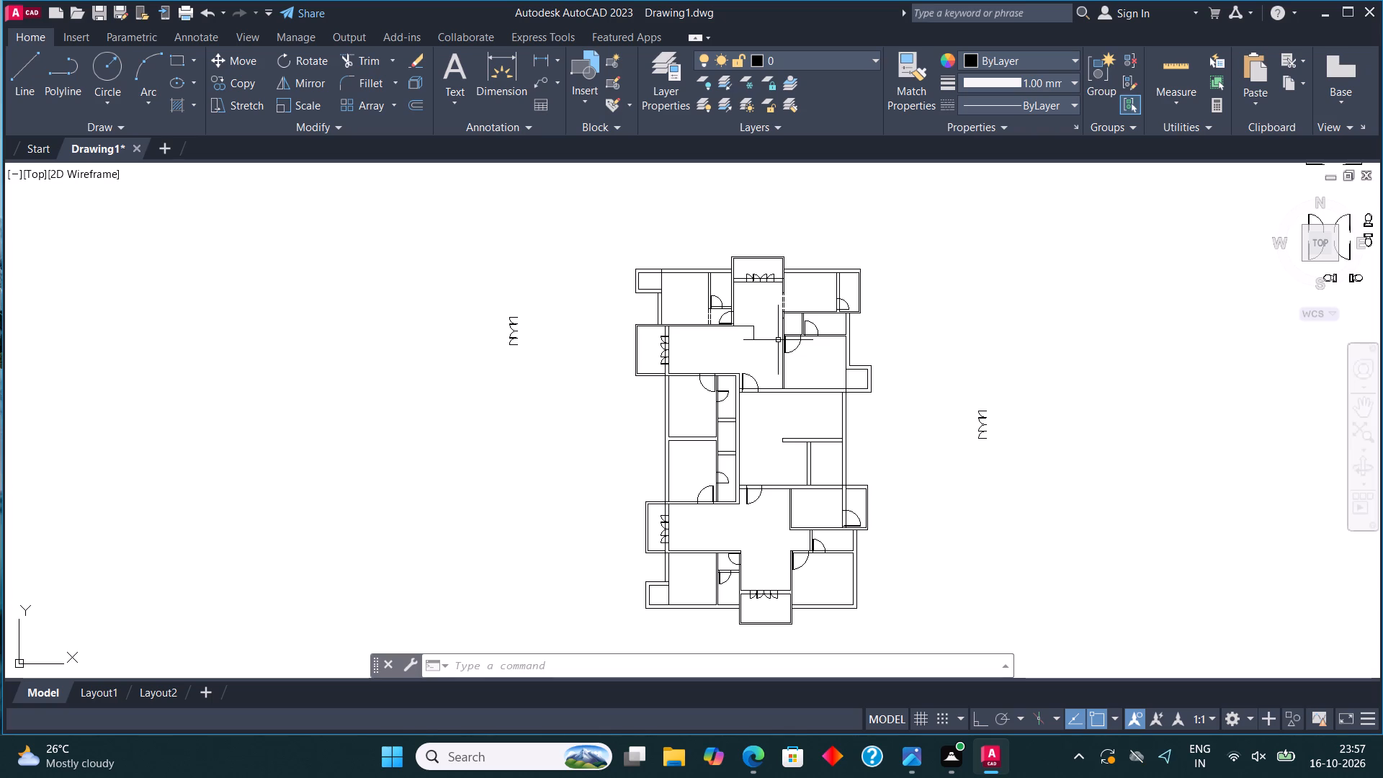
pyautogui.click(1056, 502)
pyautogui.click(973, 370)
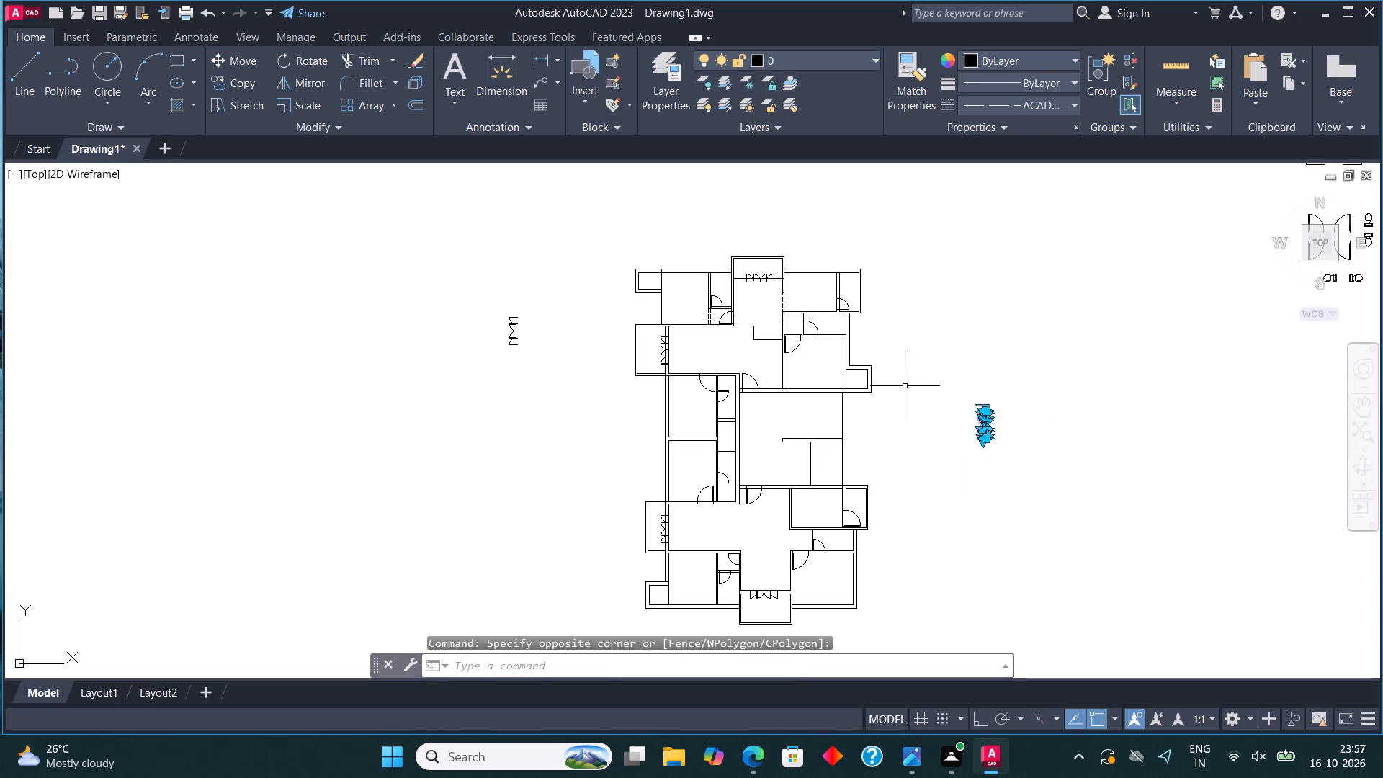
pyautogui.press('Delete')
pyautogui.moveTo(523, 403); pyautogui.dragTo(512, 395)
pyautogui.click(455, 274)
pyautogui.press('Delete')
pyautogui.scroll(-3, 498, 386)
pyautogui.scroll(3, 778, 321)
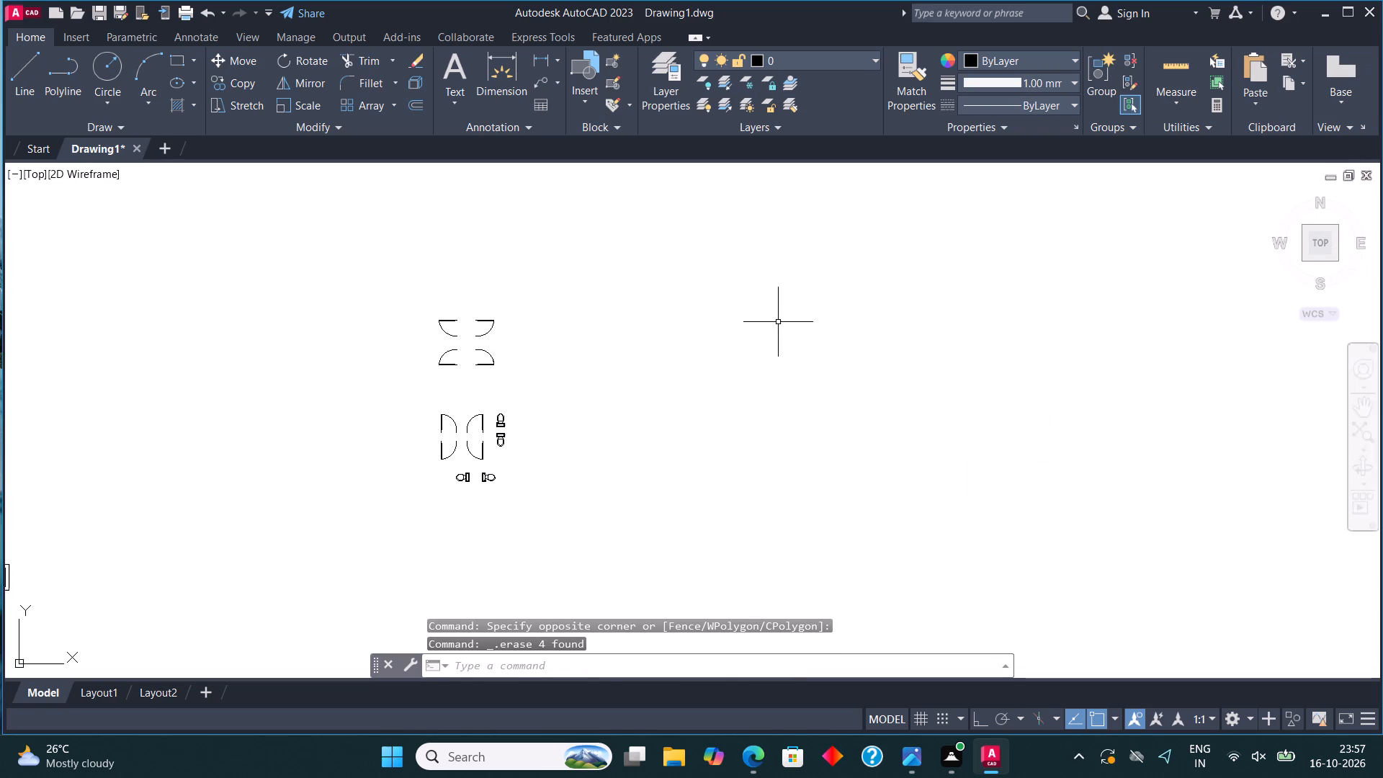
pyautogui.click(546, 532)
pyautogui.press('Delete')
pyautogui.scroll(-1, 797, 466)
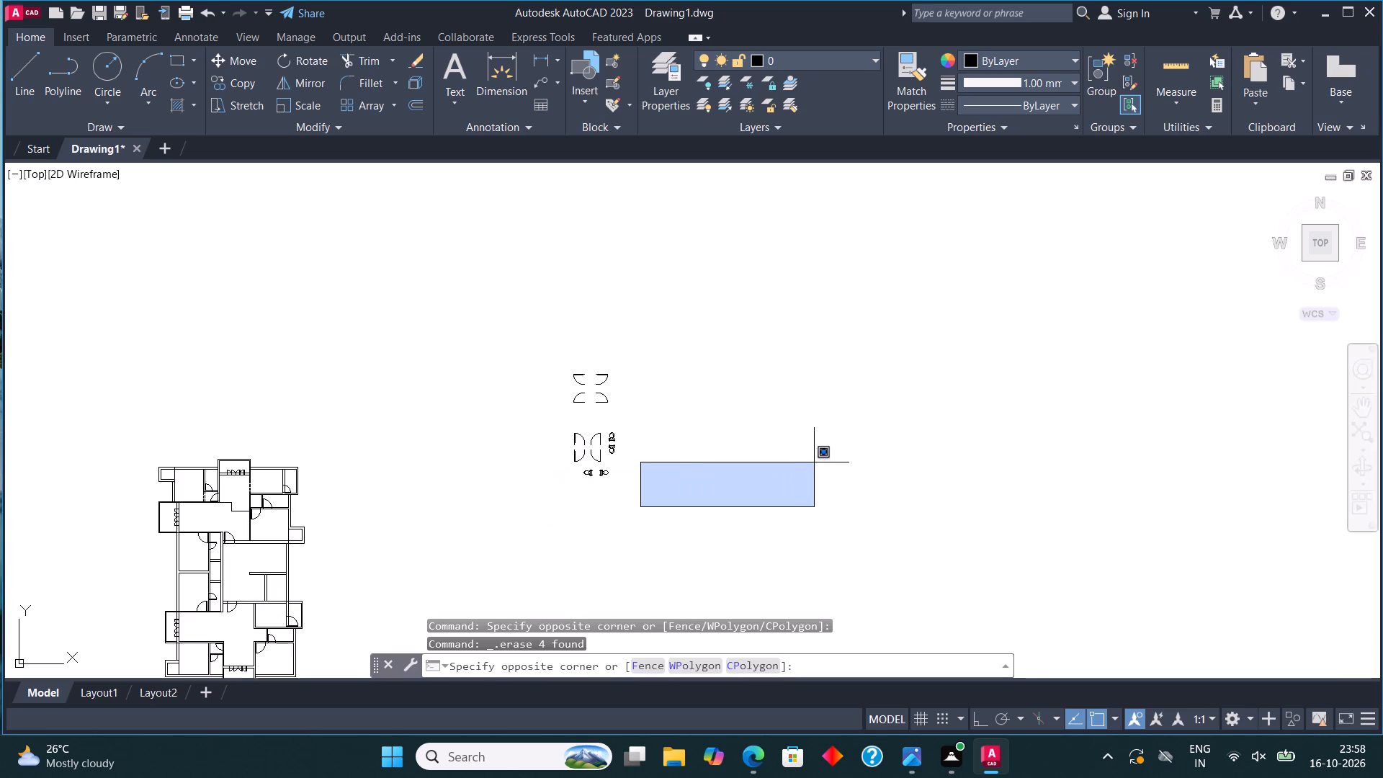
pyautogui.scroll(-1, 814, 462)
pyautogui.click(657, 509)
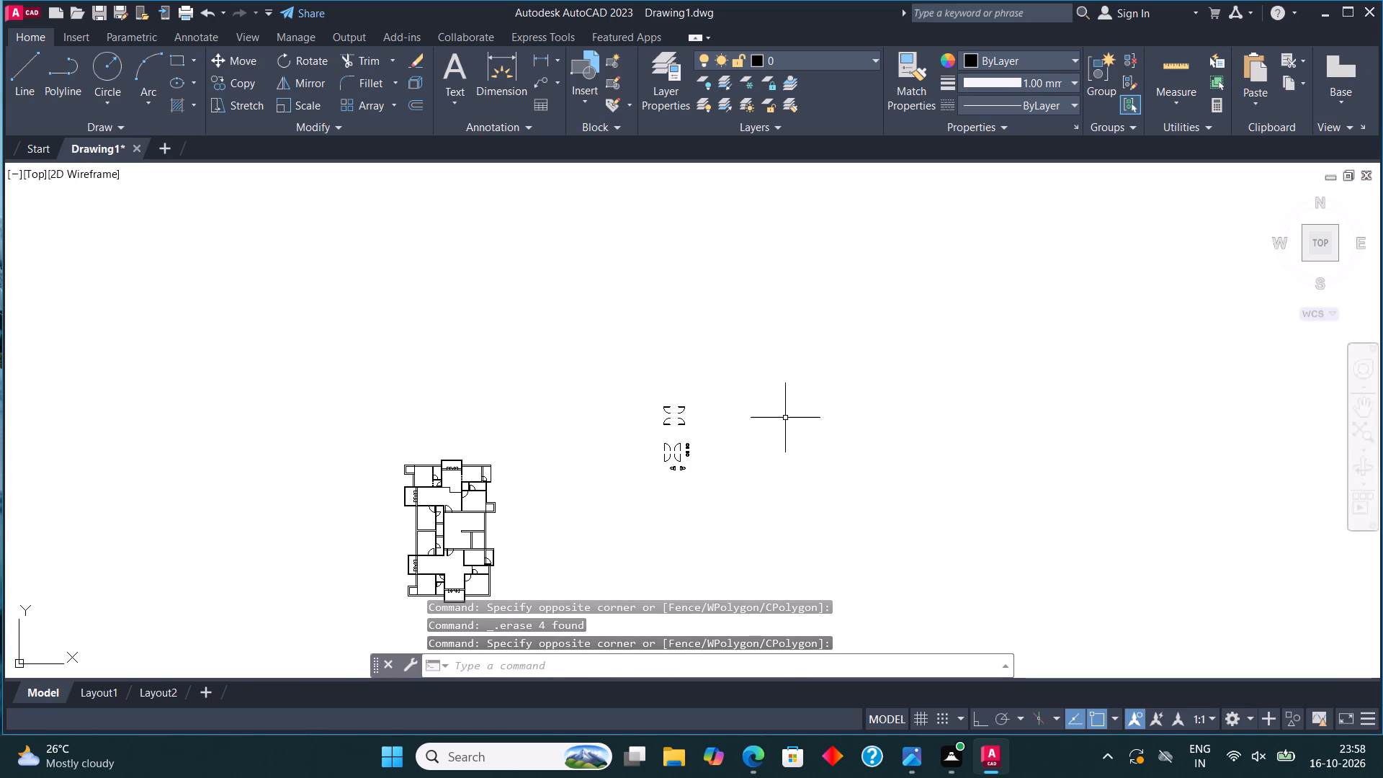
# Copy the left-facing spare toilet by its tank's back midpoint onto the right wall of the upper-left bathroom.
pyautogui.scroll(4, 657, 479)
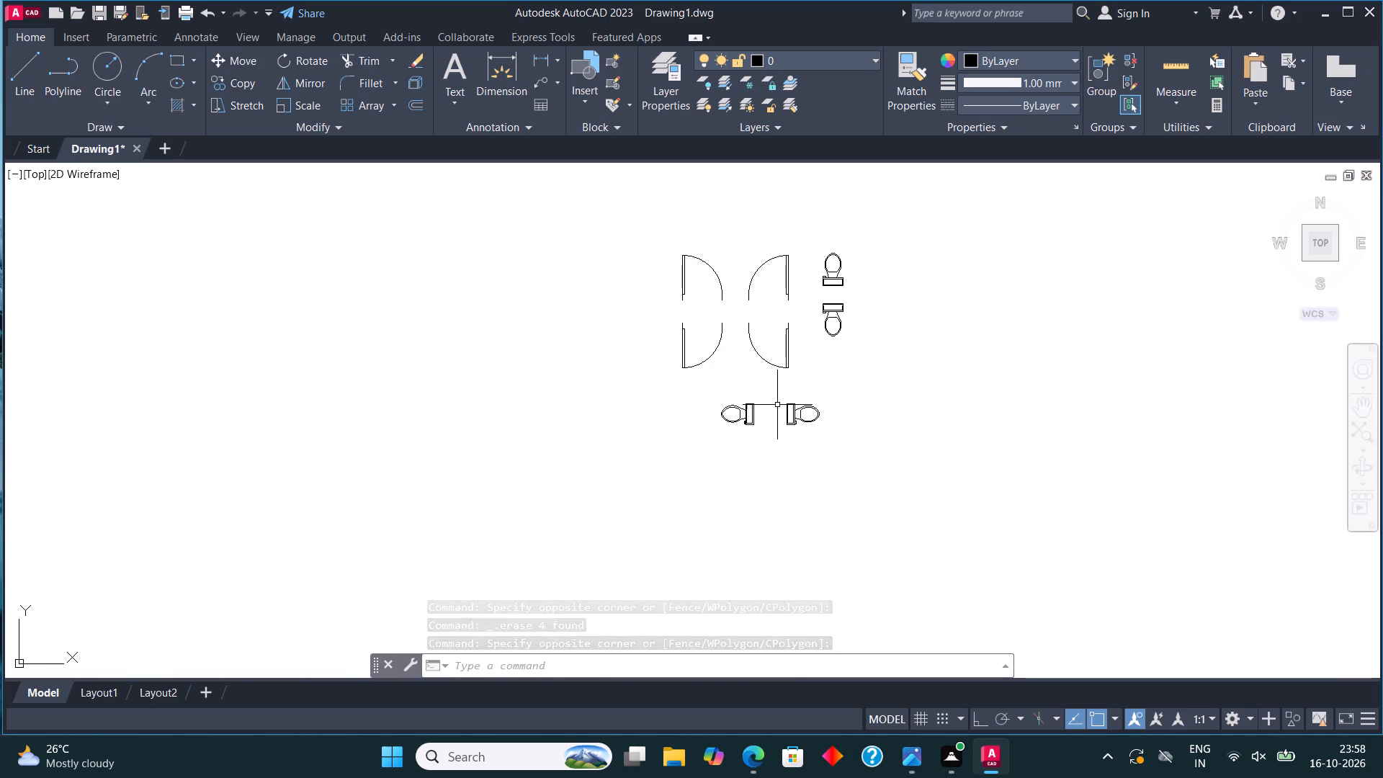
pyautogui.click(751, 419)
pyautogui.click(235, 81)
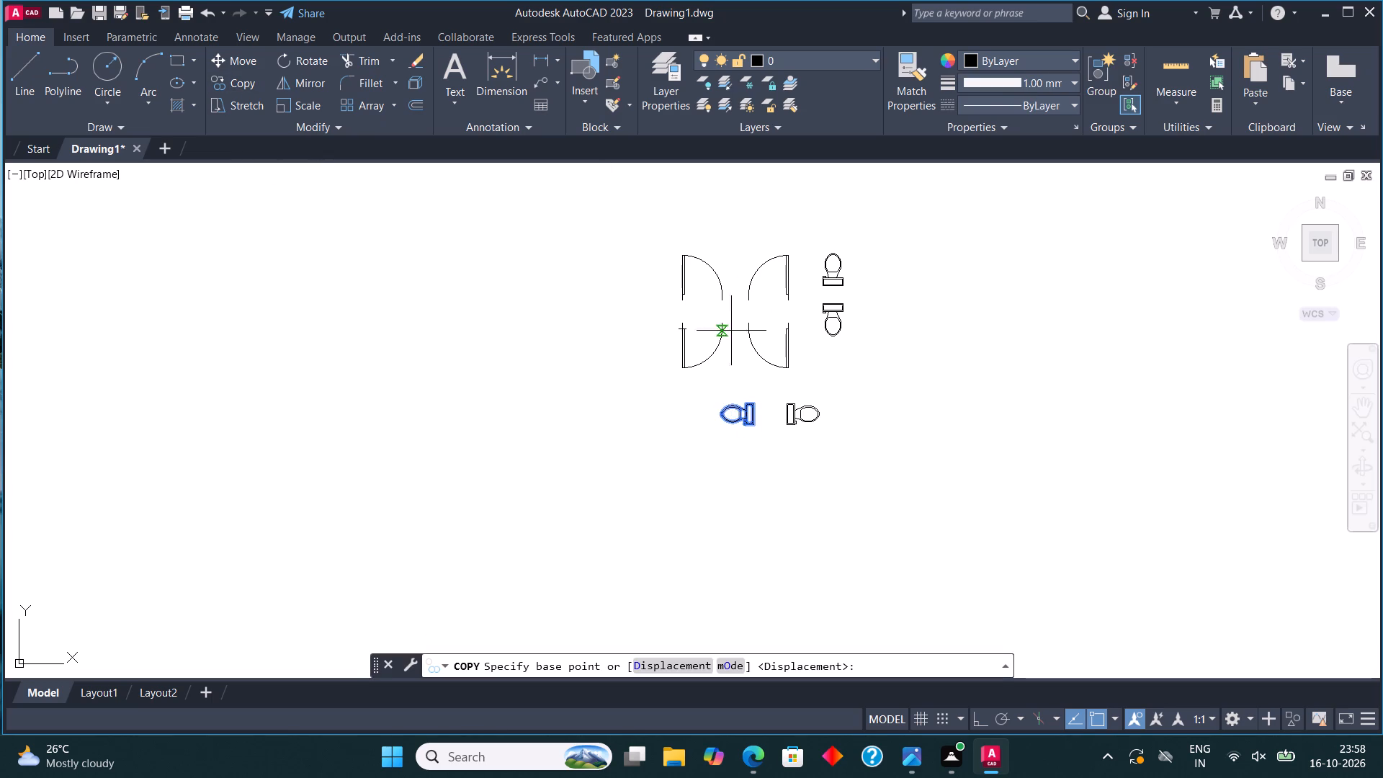
pyautogui.click(756, 417)
pyautogui.scroll(-4, 964, 355)
pyautogui.scroll(3, 707, 391)
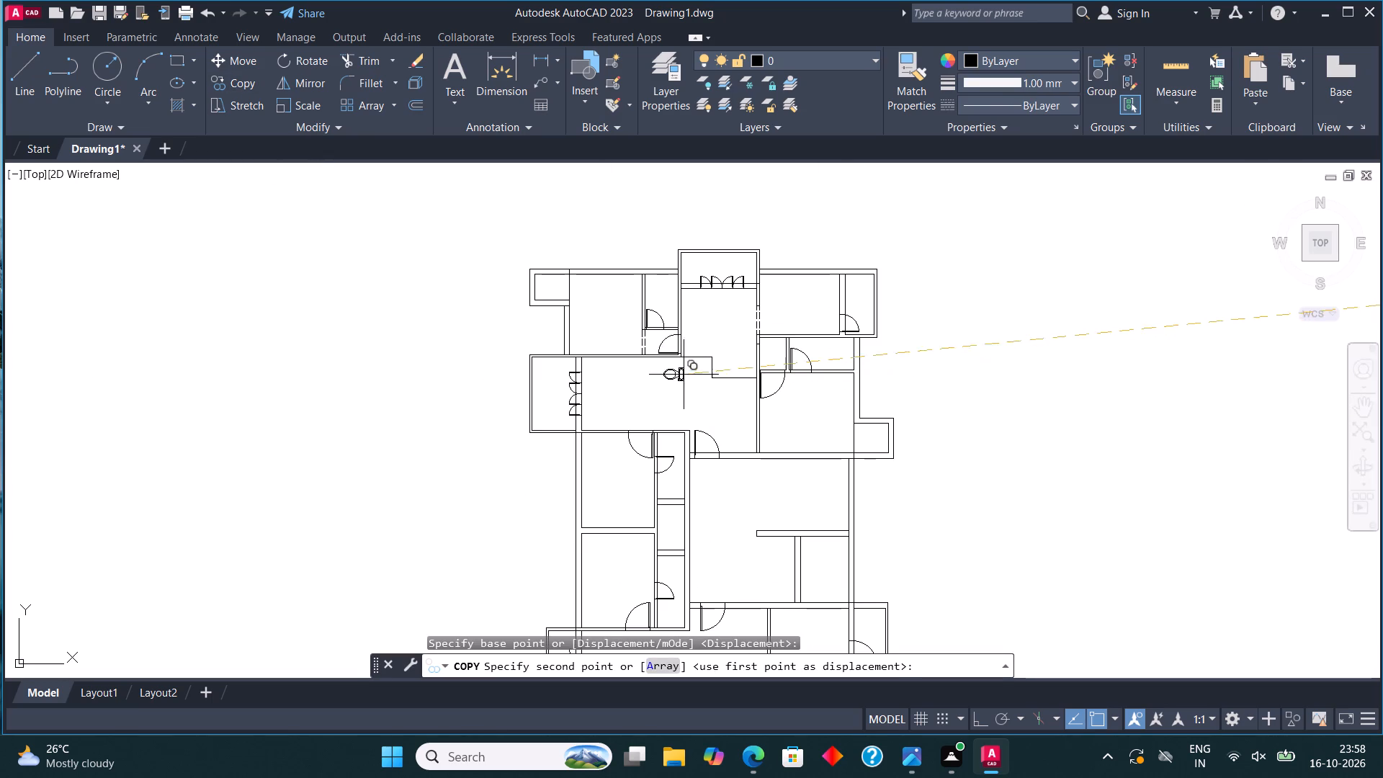
pyautogui.moveTo(687, 351); pyautogui.dragTo(735, 442, button='middle')
pyautogui.scroll(2, 733, 403)
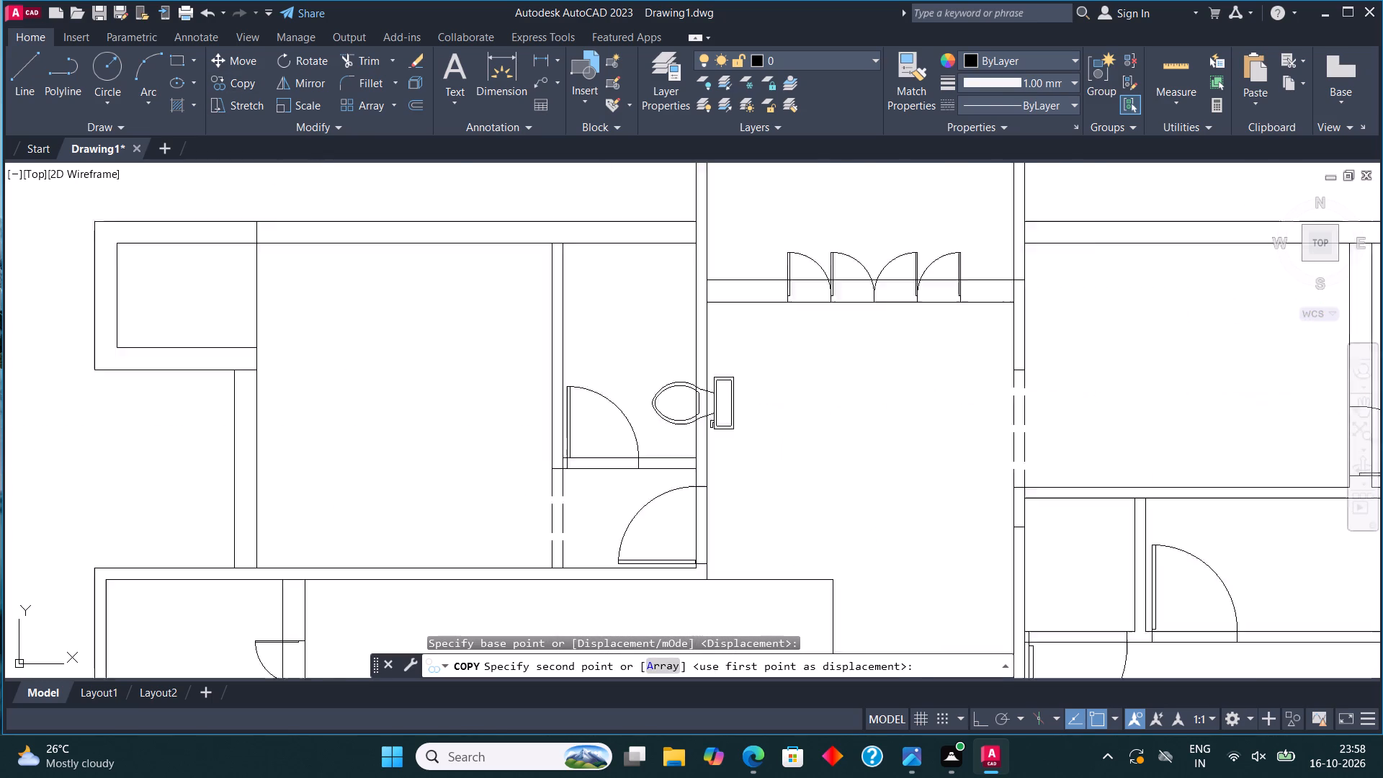
pyautogui.scroll(2, 733, 403)
pyautogui.click(672, 361)
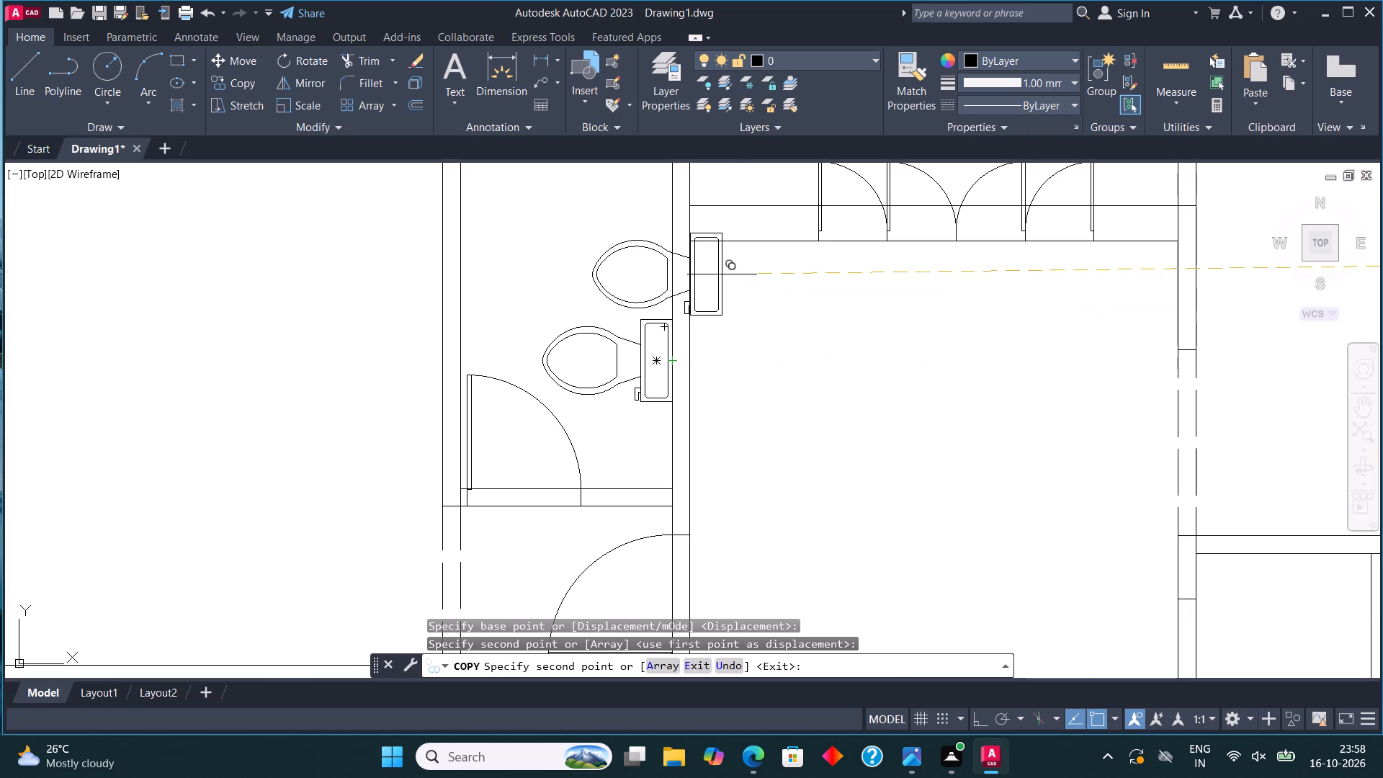
# Place another copy of the left-facing toilet against the right wall of the lower-left bathroom, below its door.
pyautogui.scroll(-5, 722, 274)
pyautogui.moveTo(736, 432); pyautogui.dragTo(758, 314, button='middle')
pyautogui.scroll(-3, 758, 314)
pyautogui.scroll(-1, 753, 424)
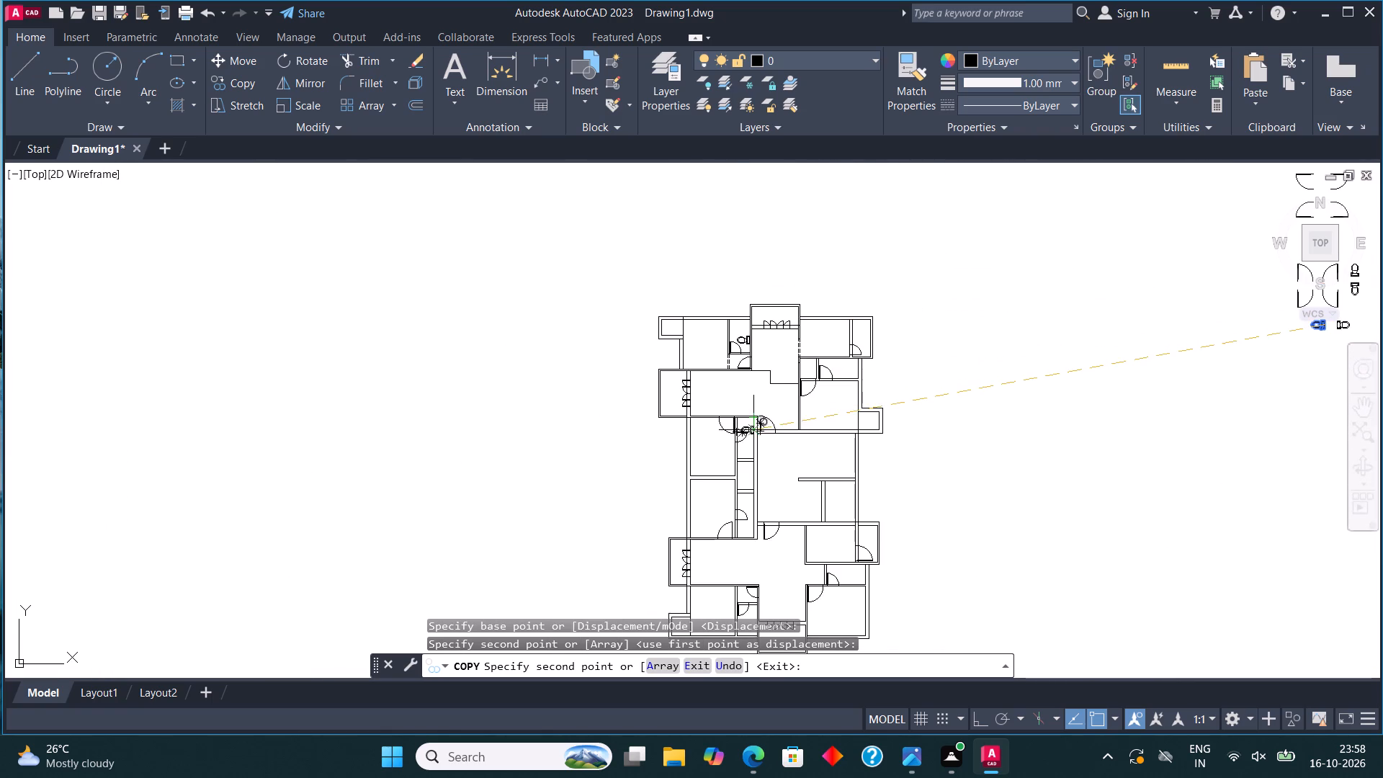
pyautogui.scroll(-2, 753, 434)
pyautogui.scroll(4, 738, 511)
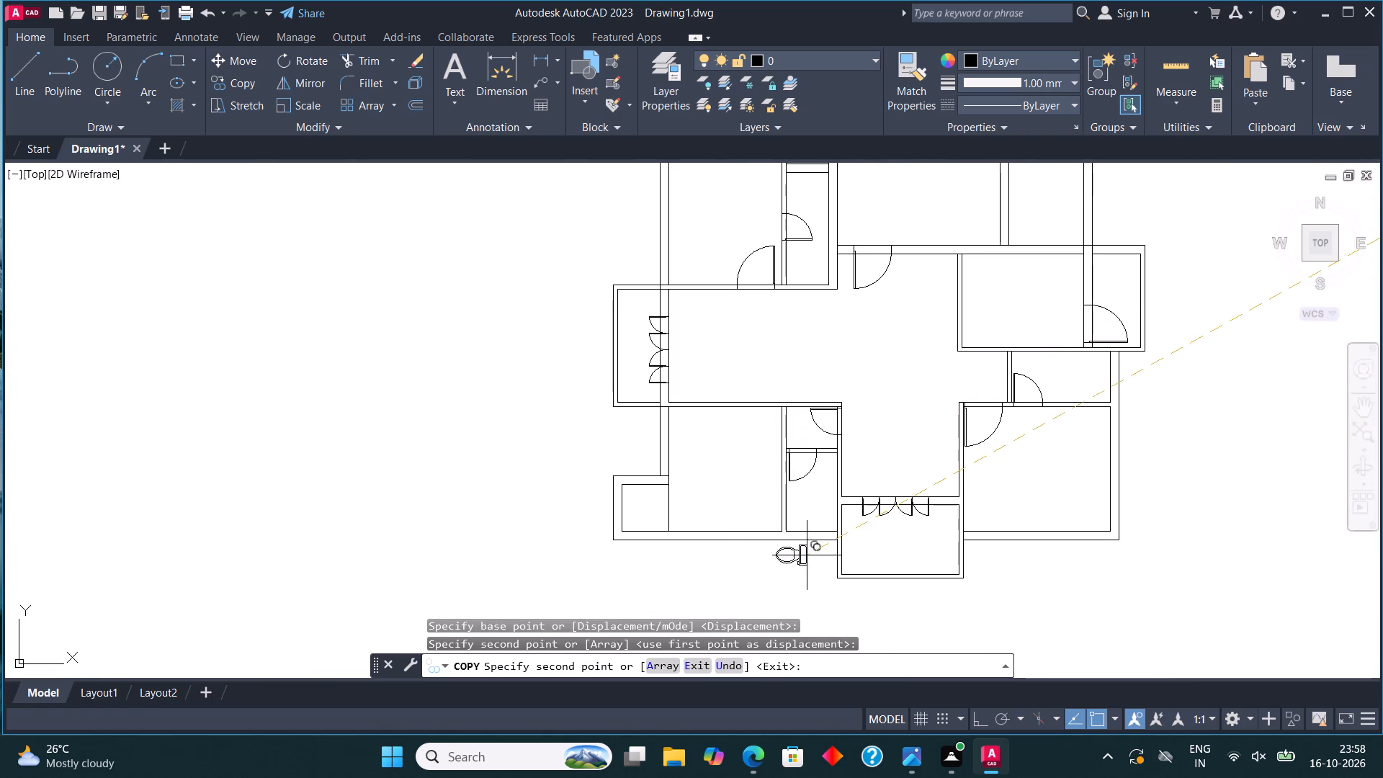
pyautogui.scroll(3, 824, 512)
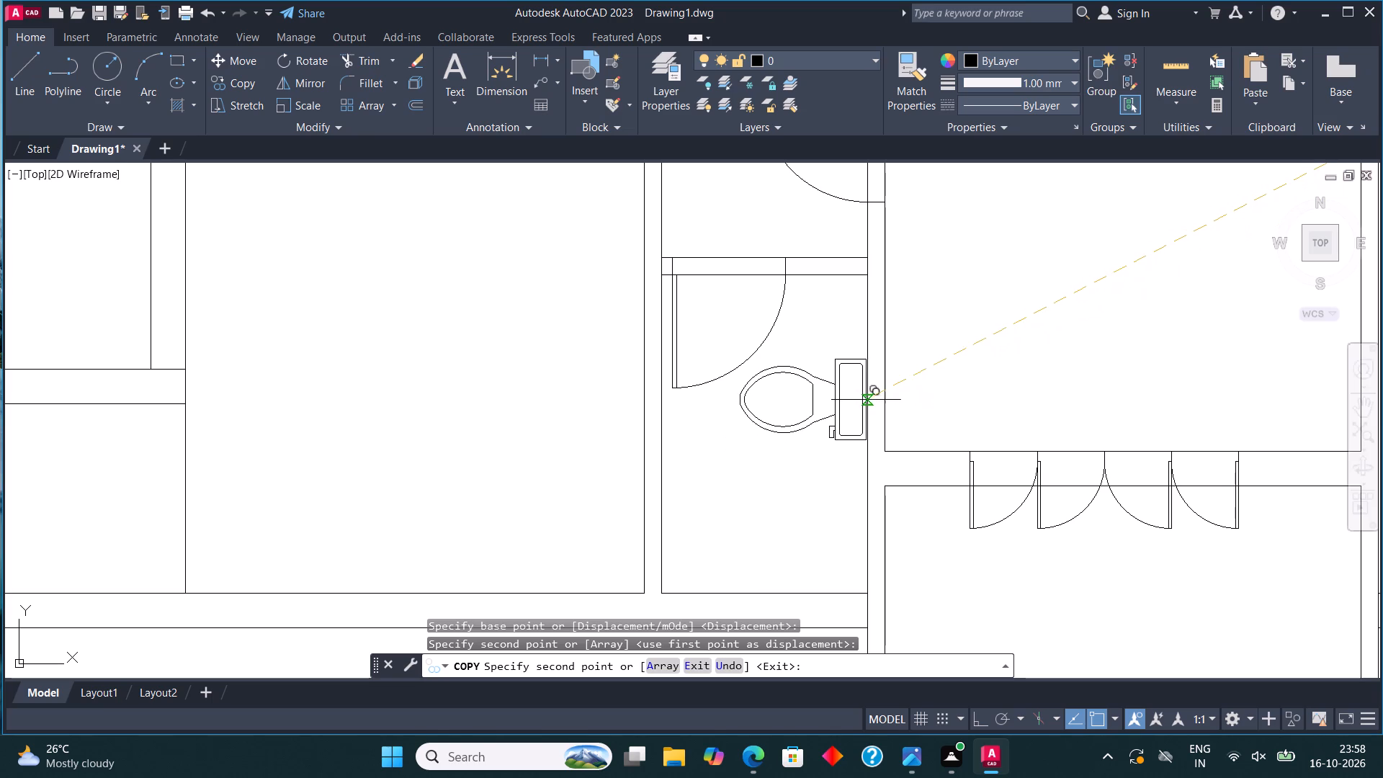
pyautogui.click(866, 401)
pyautogui.scroll(-4, 601, 502)
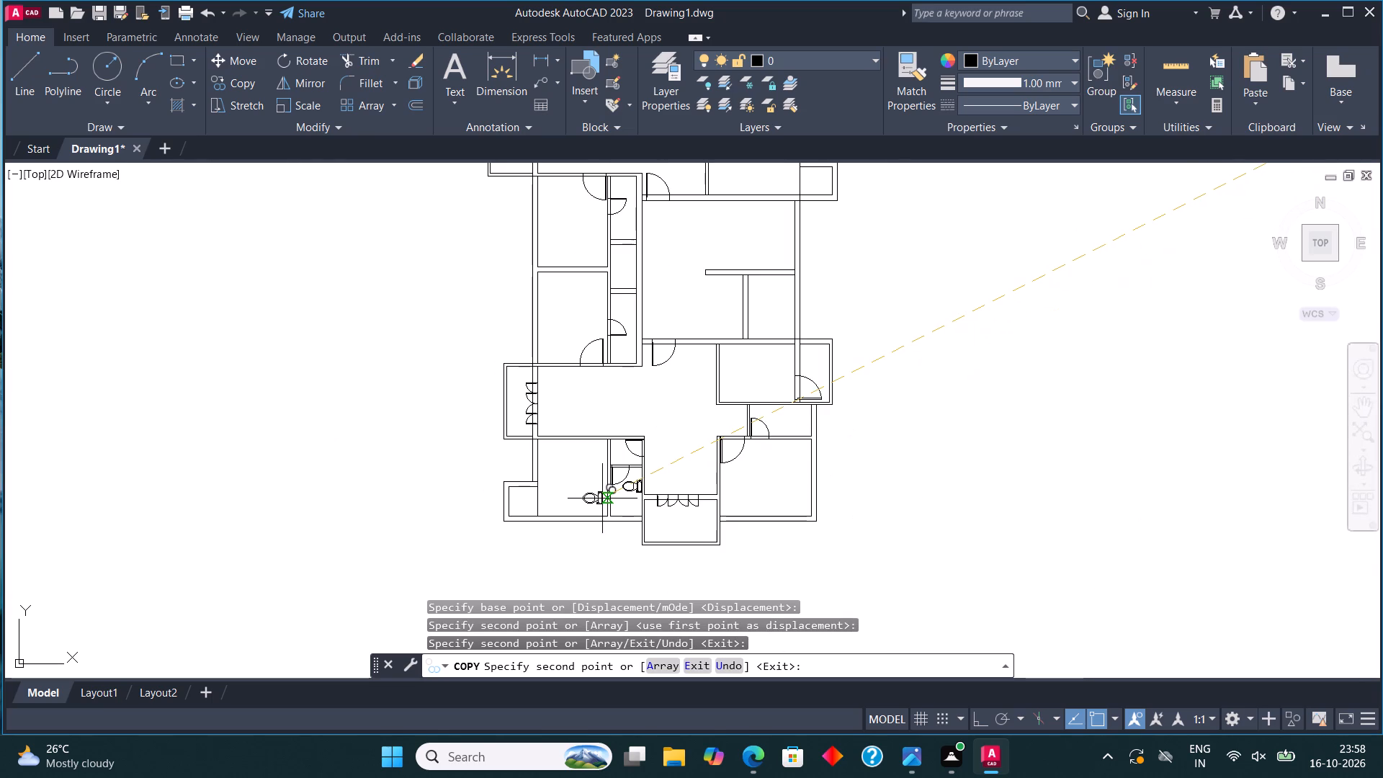
pyautogui.scroll(-3, 602, 498)
pyautogui.press('Escape')
# Copy the downward-facing spare toilet by its tank's back midpoint onto the upper wall of the lower-right bathroom.
pyautogui.scroll(3, 858, 390)
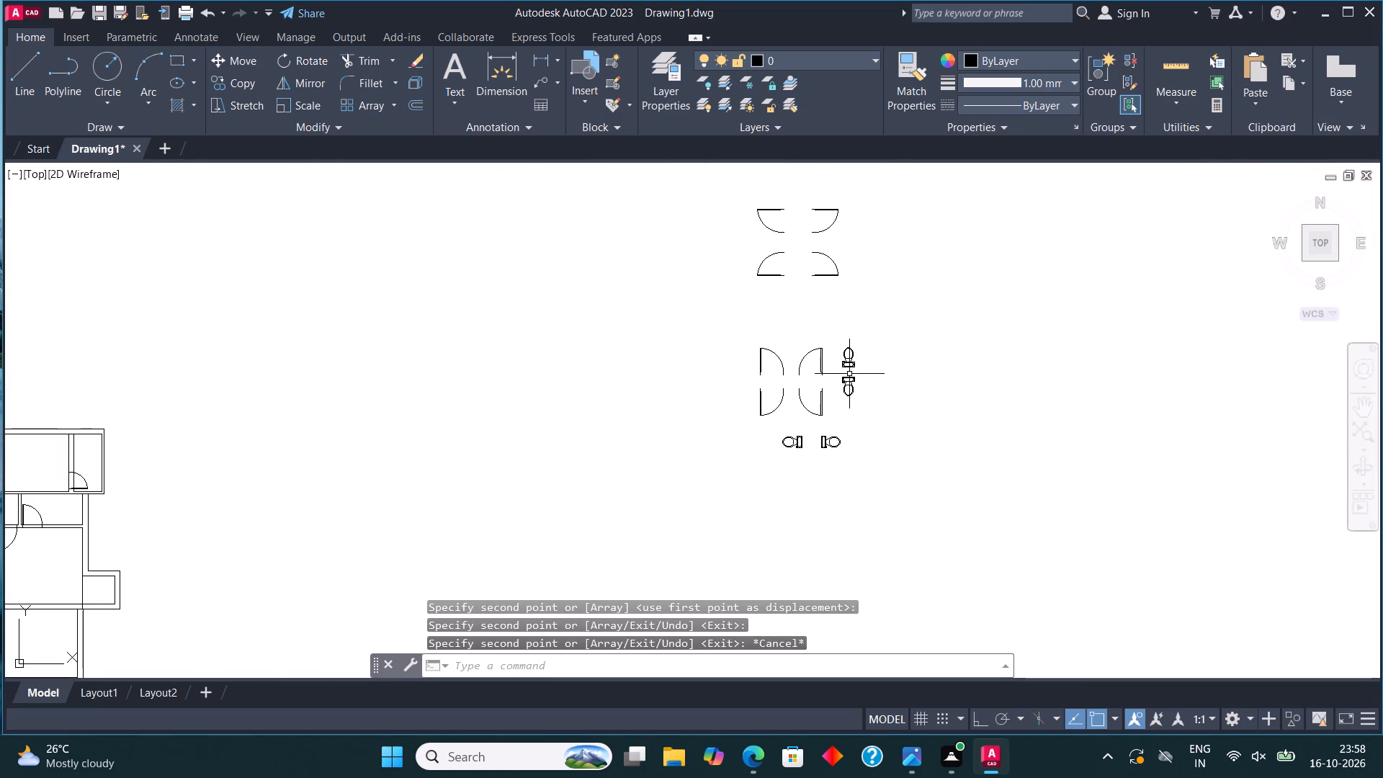
pyautogui.click(849, 377)
pyautogui.click(241, 81)
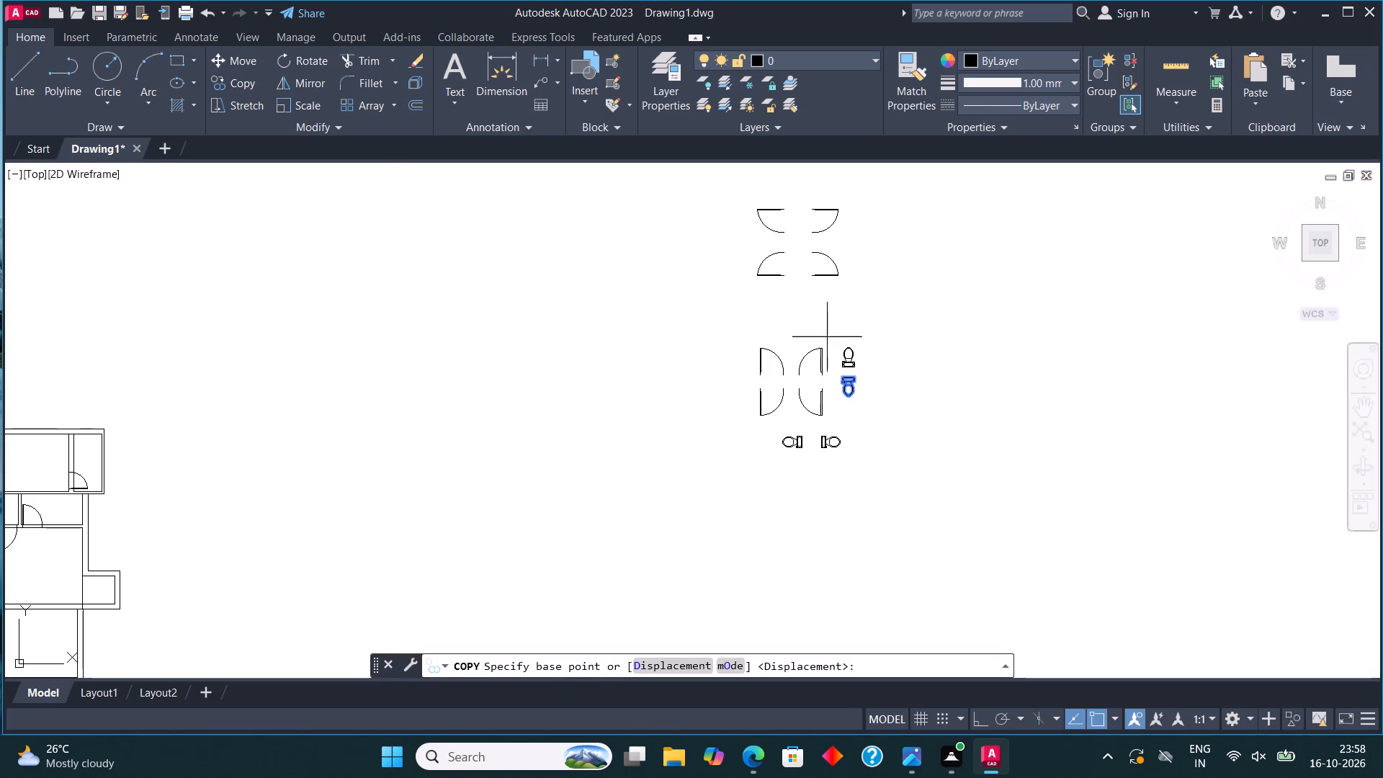
pyautogui.scroll(3, 843, 392)
pyautogui.click(859, 323)
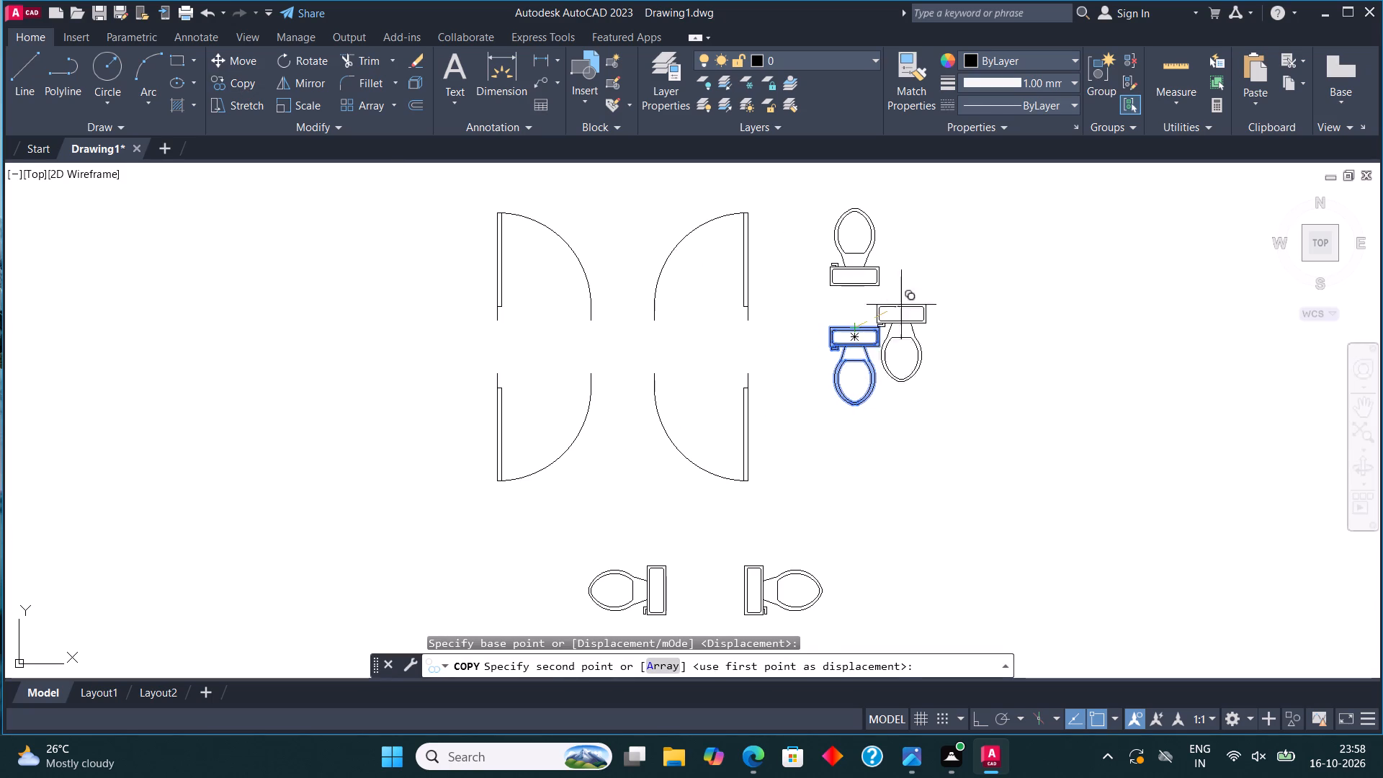
pyautogui.scroll(-3, 959, 302)
pyautogui.scroll(-2, 926, 415)
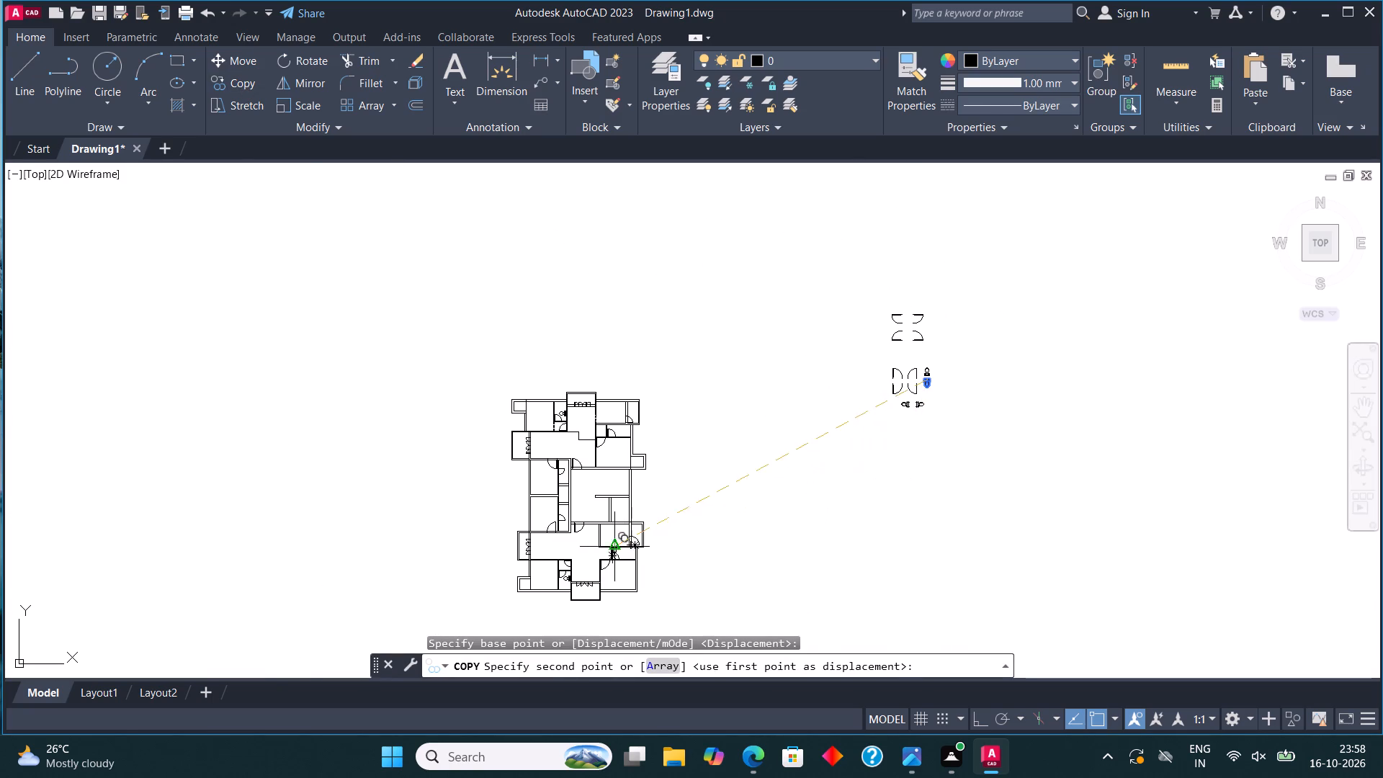
pyautogui.scroll(4, 614, 548)
pyautogui.scroll(-2, 707, 455)
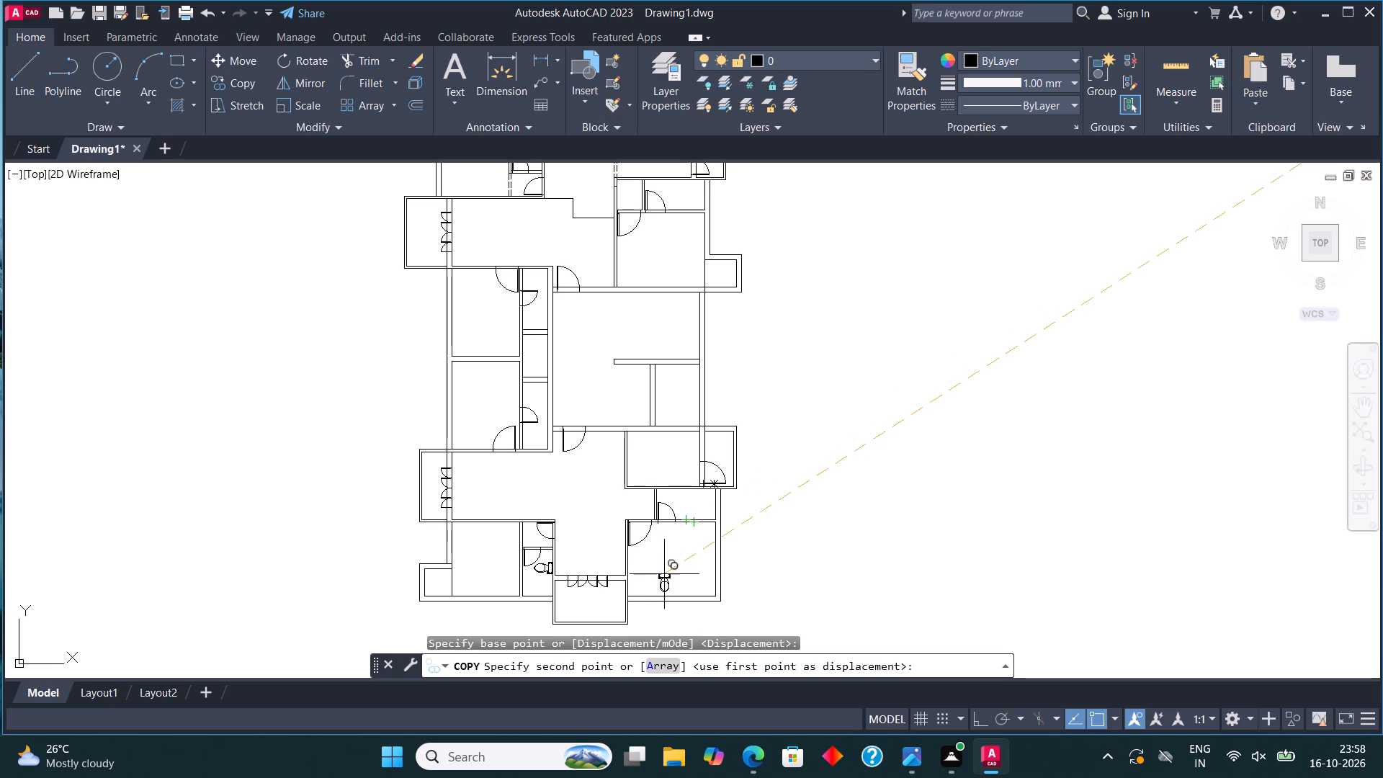
pyautogui.scroll(4, 689, 496)
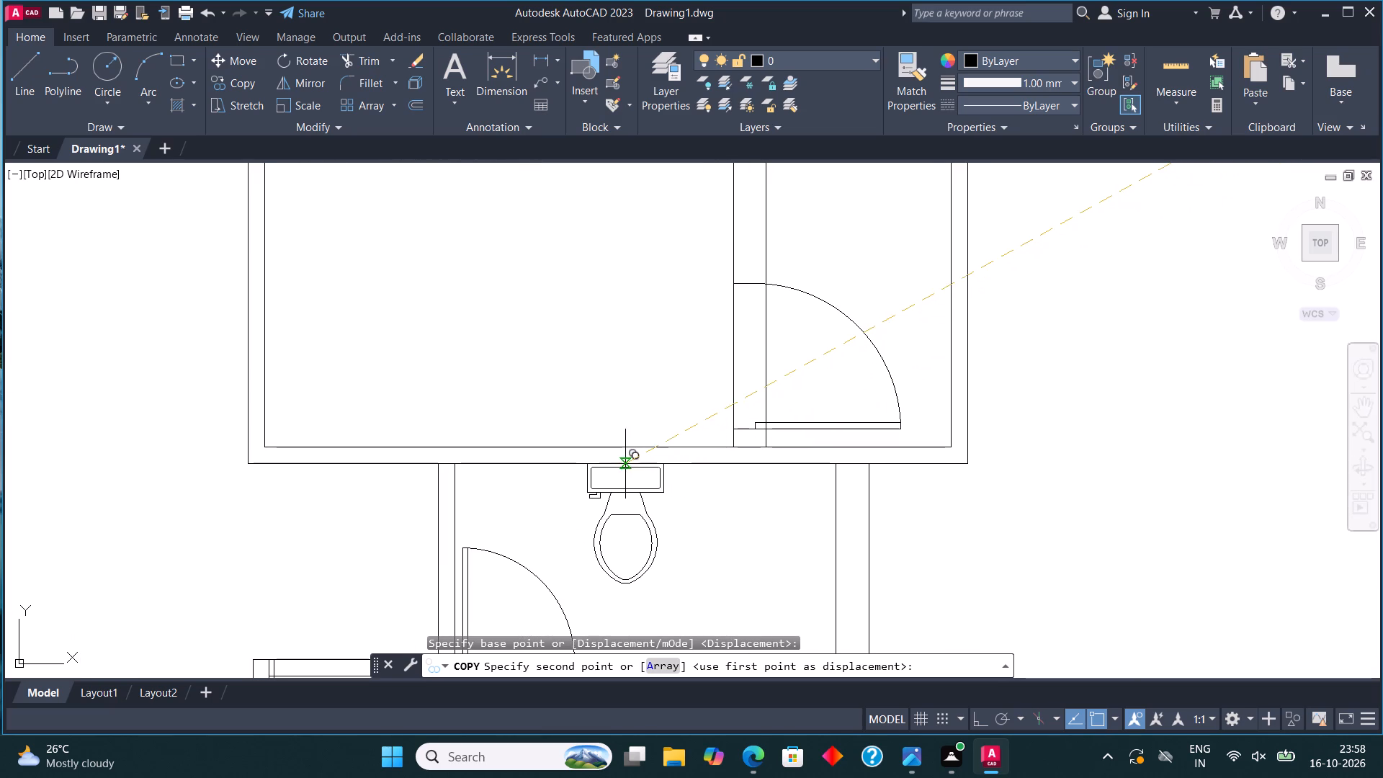
pyautogui.click(625, 464)
pyautogui.press('Escape')
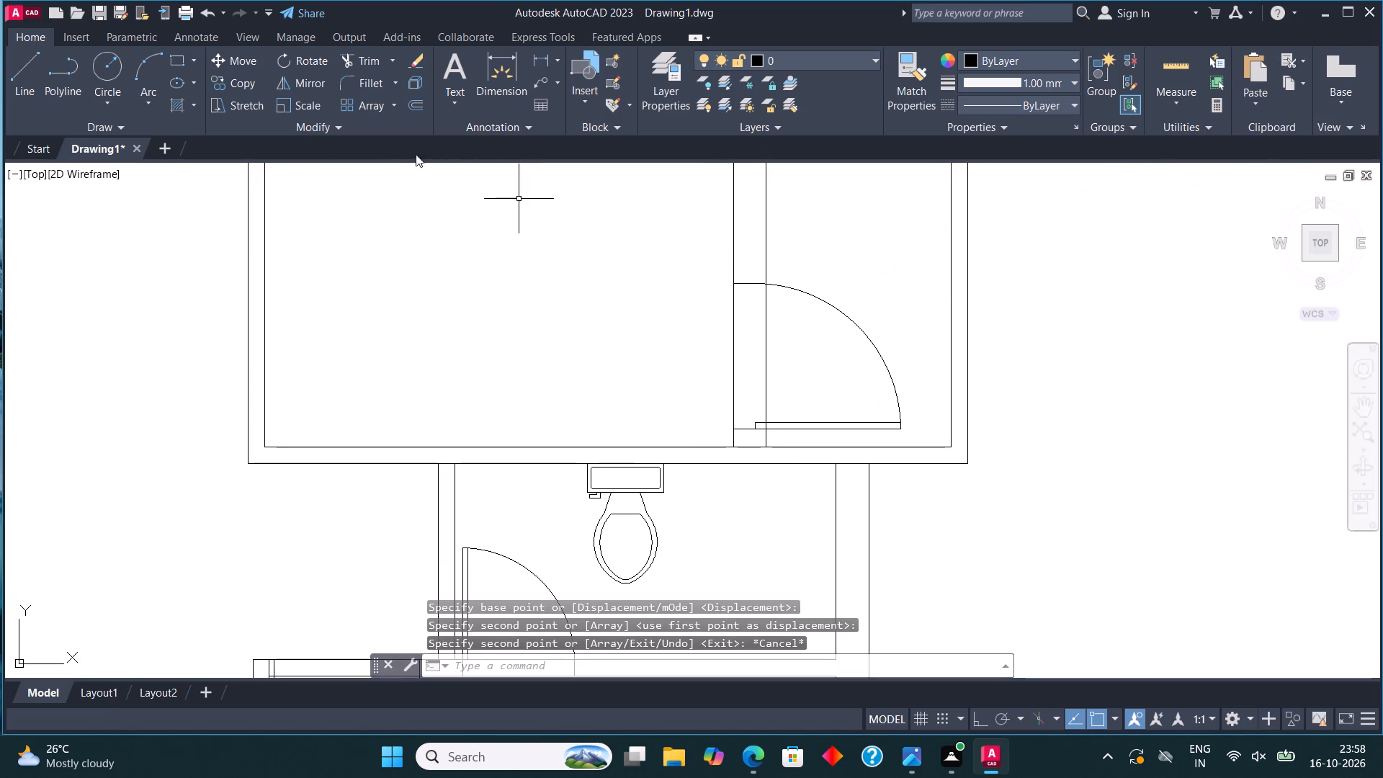
# Draw a vertical line about 4'-4" long between the lower-right bathroom's upper and lower walls, right of the toilet.
pyautogui.click(10, 66)
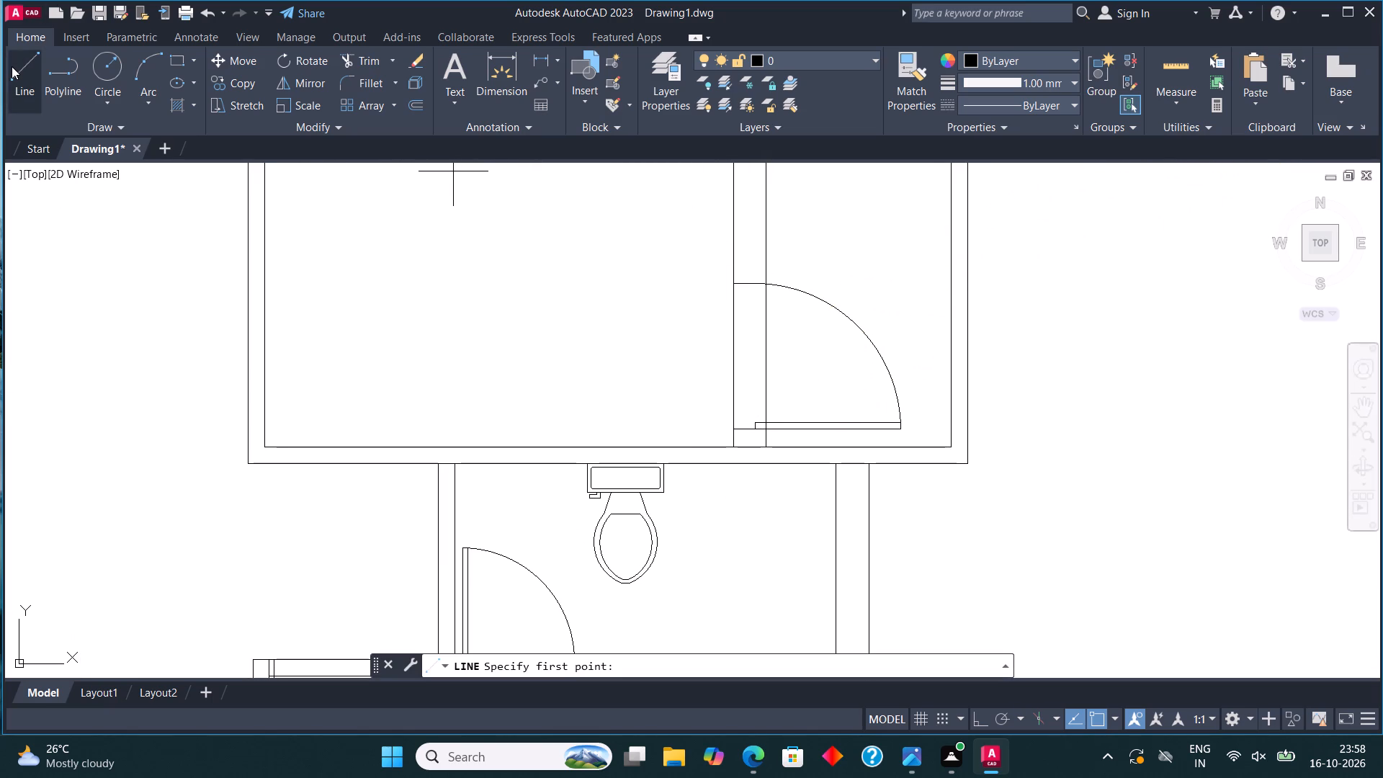
pyautogui.moveTo(670, 462); pyautogui.dragTo(653, 346, button='middle')
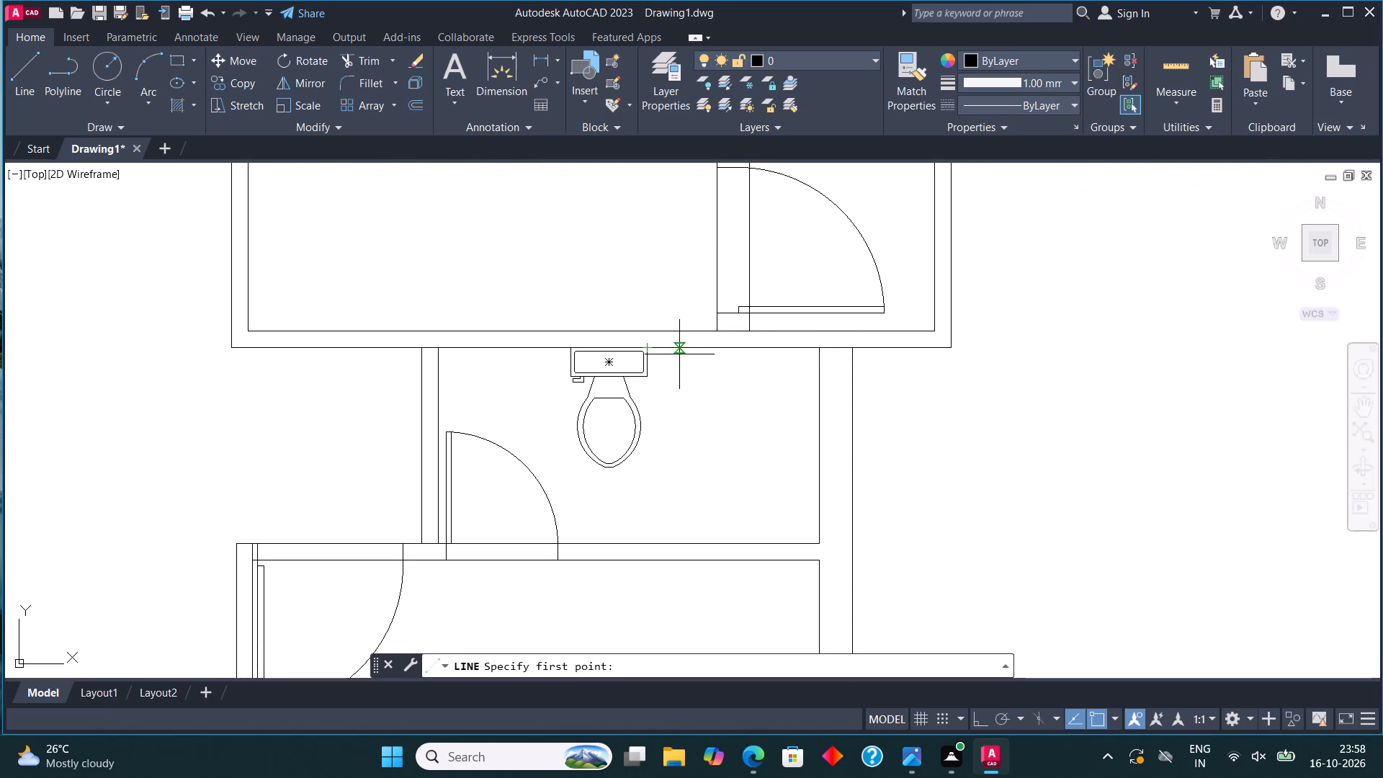
pyautogui.click(719, 345)
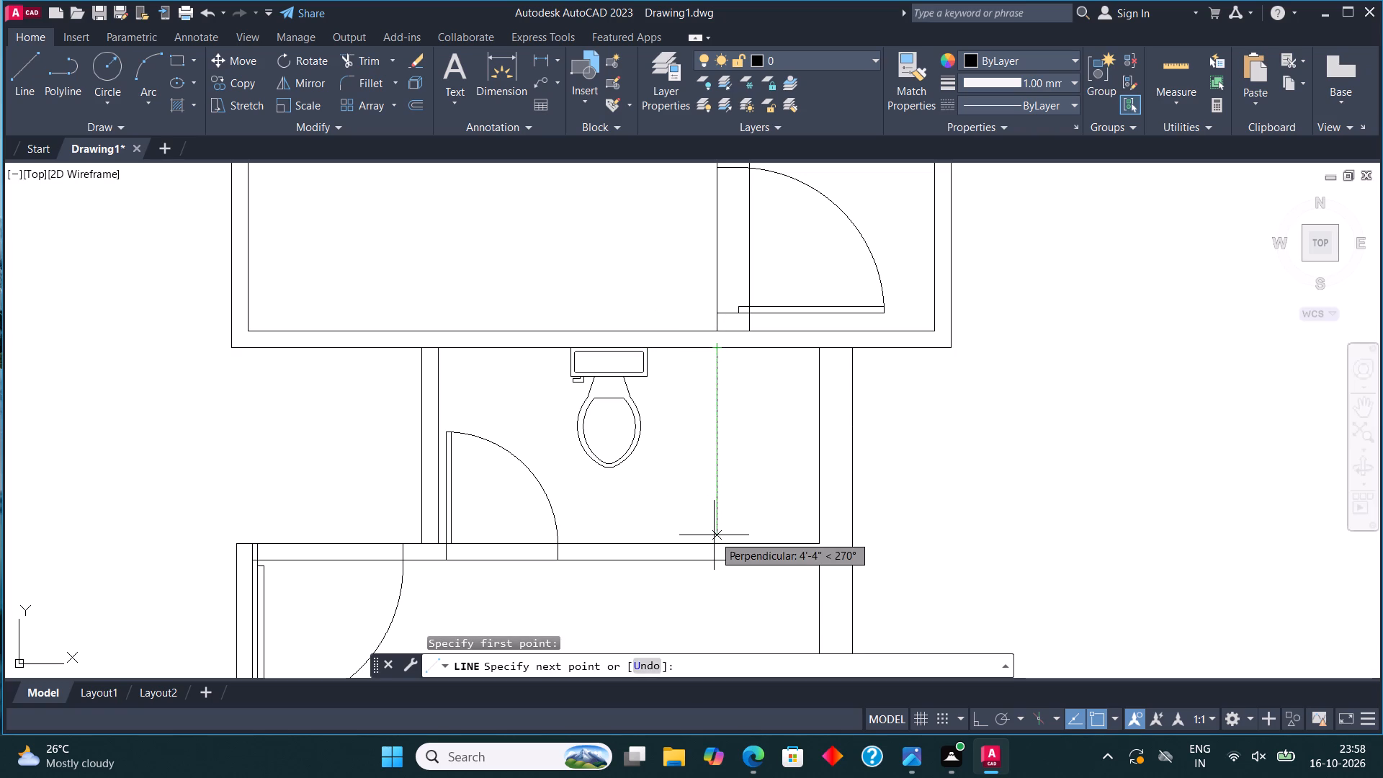
pyautogui.click(714, 541)
pyautogui.press('Escape')
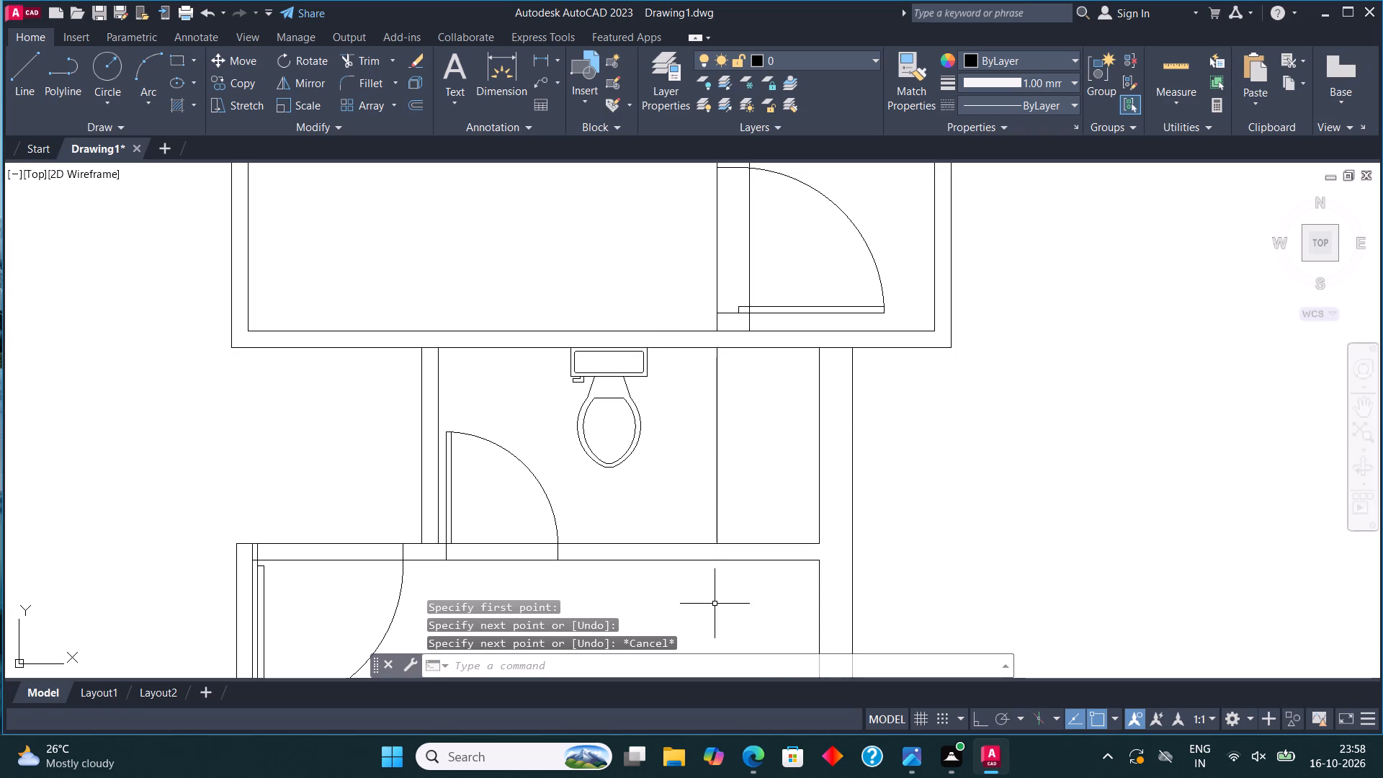
# Copy the lower-right bathroom's toilet by its tank's back midpoint onto the upper wall of the upper-right bathroom.
pyautogui.scroll(-2, 718, 607)
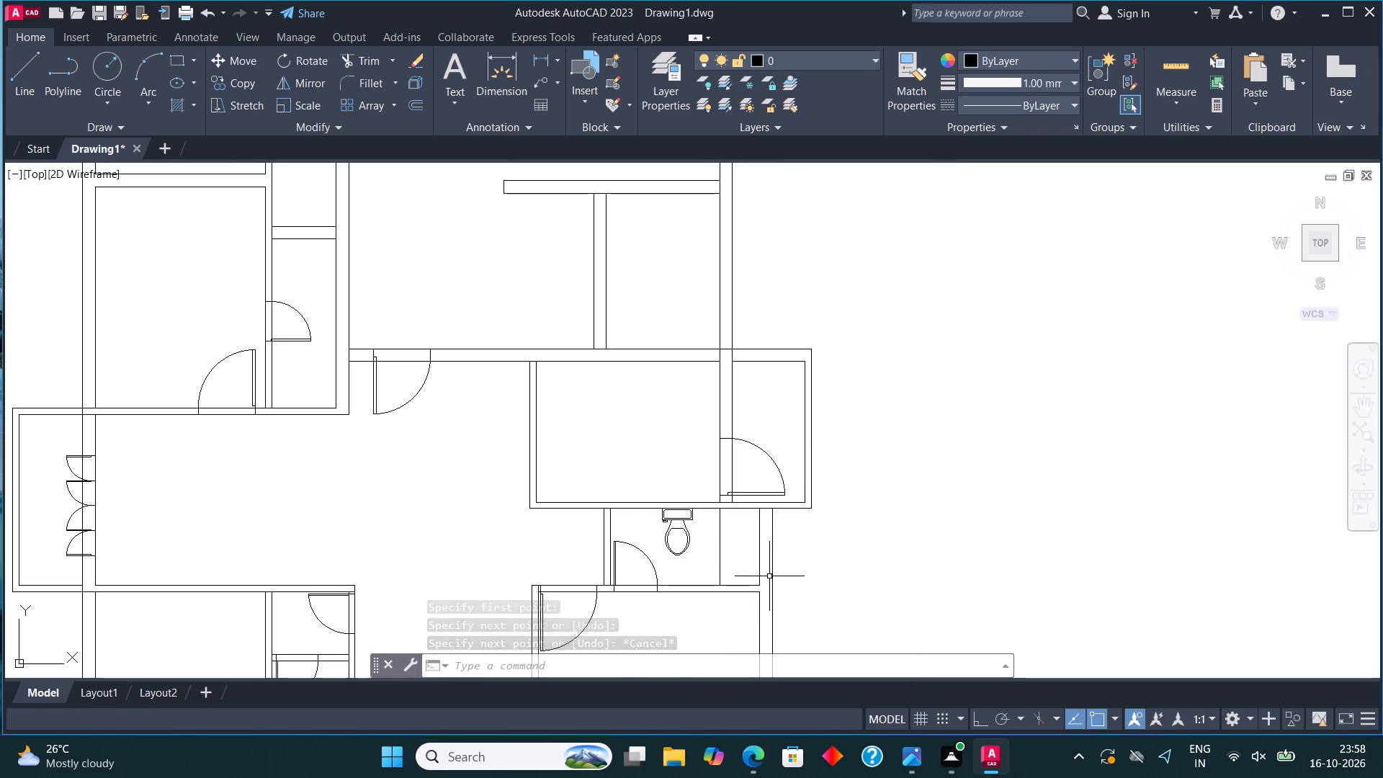
pyautogui.scroll(-3, 769, 596)
pyautogui.scroll(4, 760, 608)
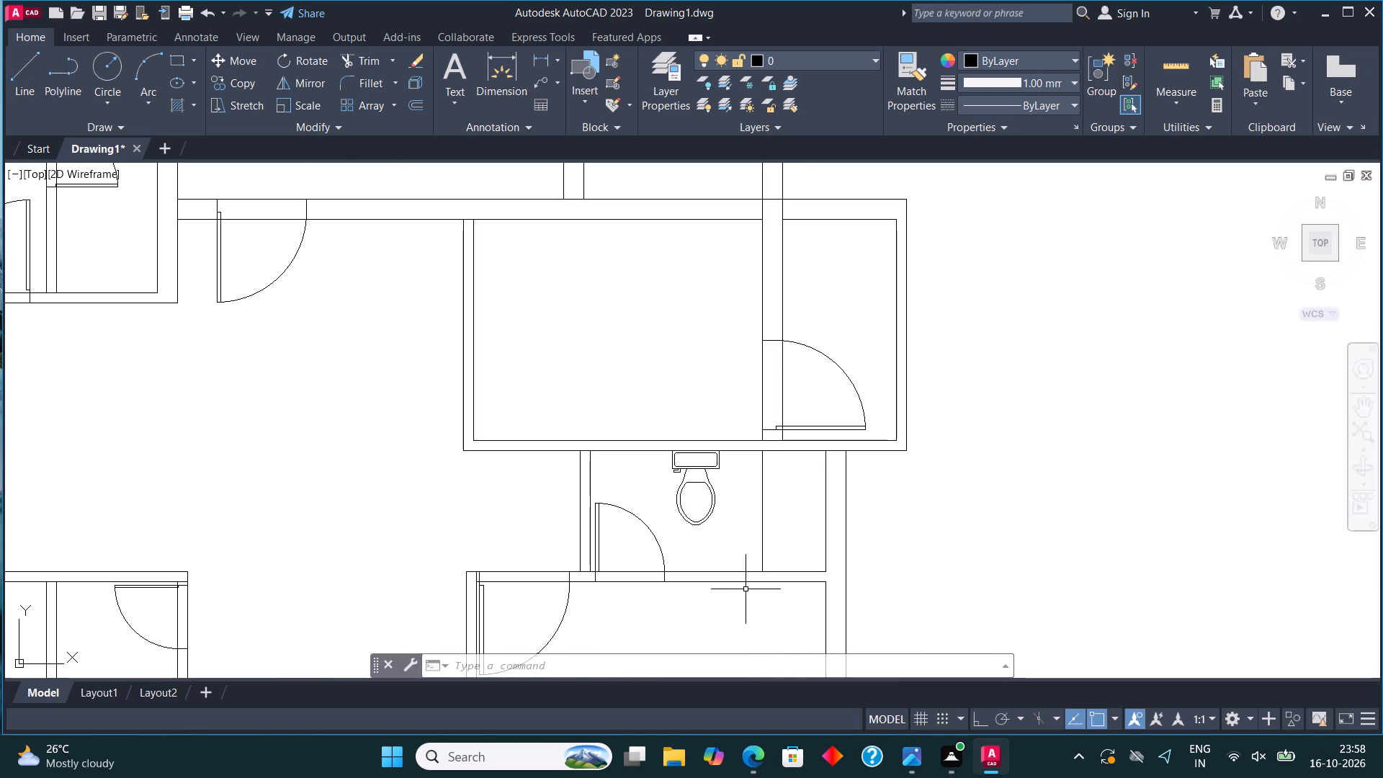
pyautogui.click(697, 534)
pyautogui.click(687, 508)
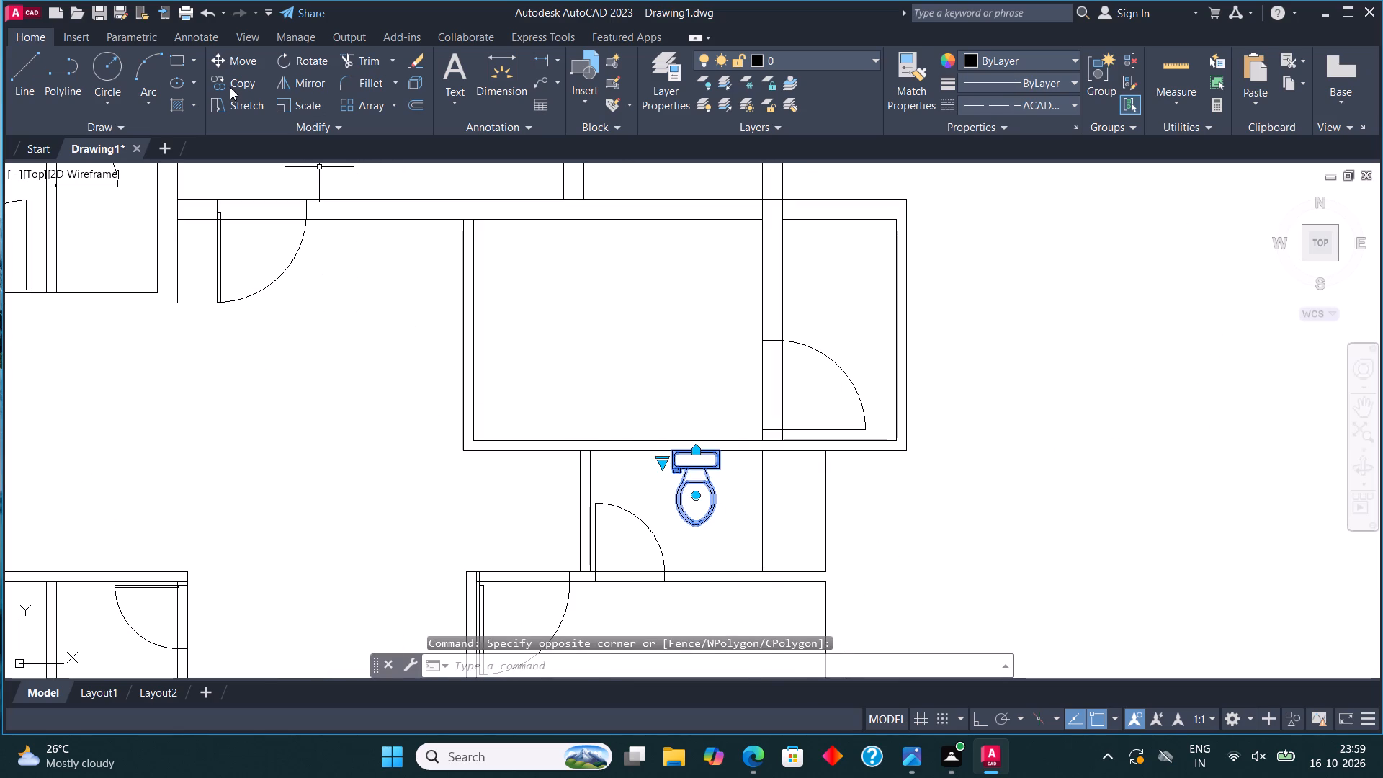
pyautogui.click(234, 78)
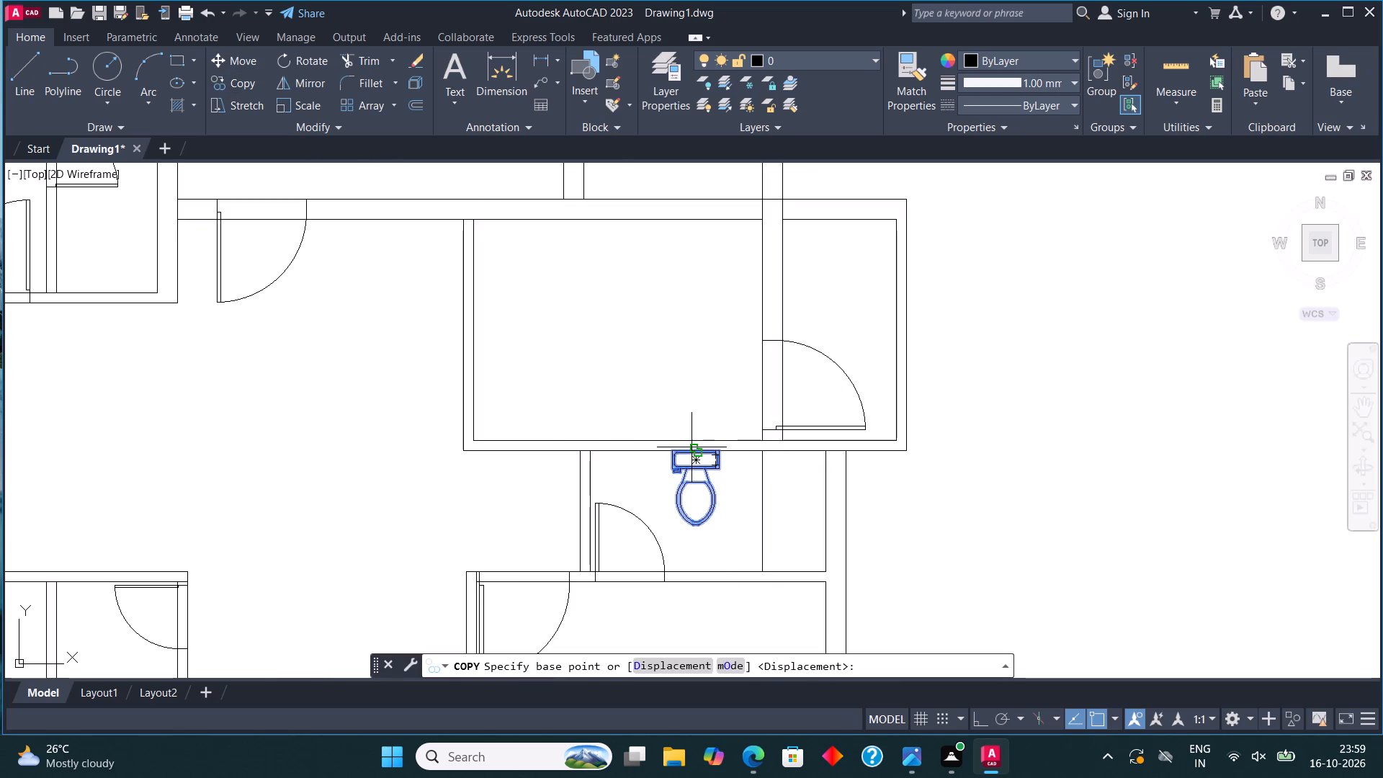
pyautogui.click(695, 449)
pyautogui.scroll(-4, 717, 578)
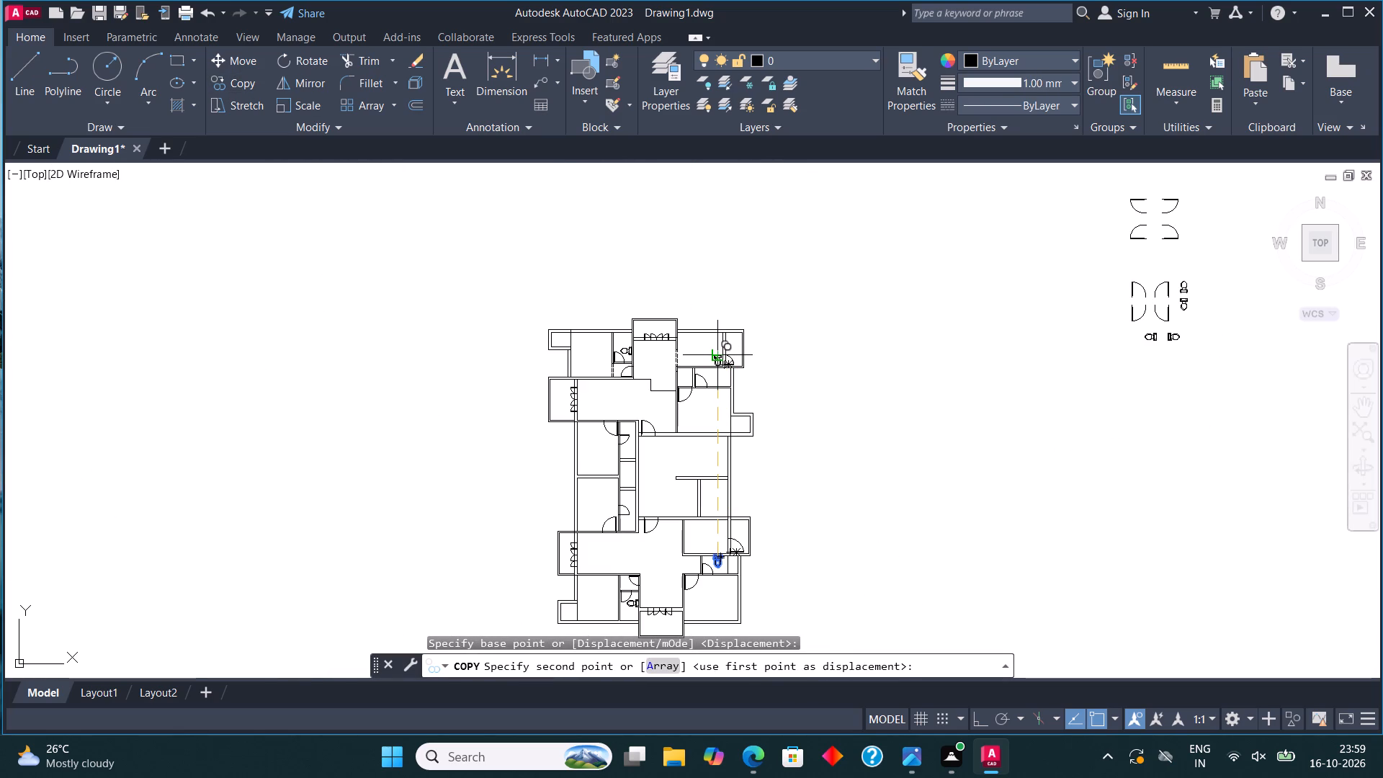
pyautogui.scroll(3, 717, 354)
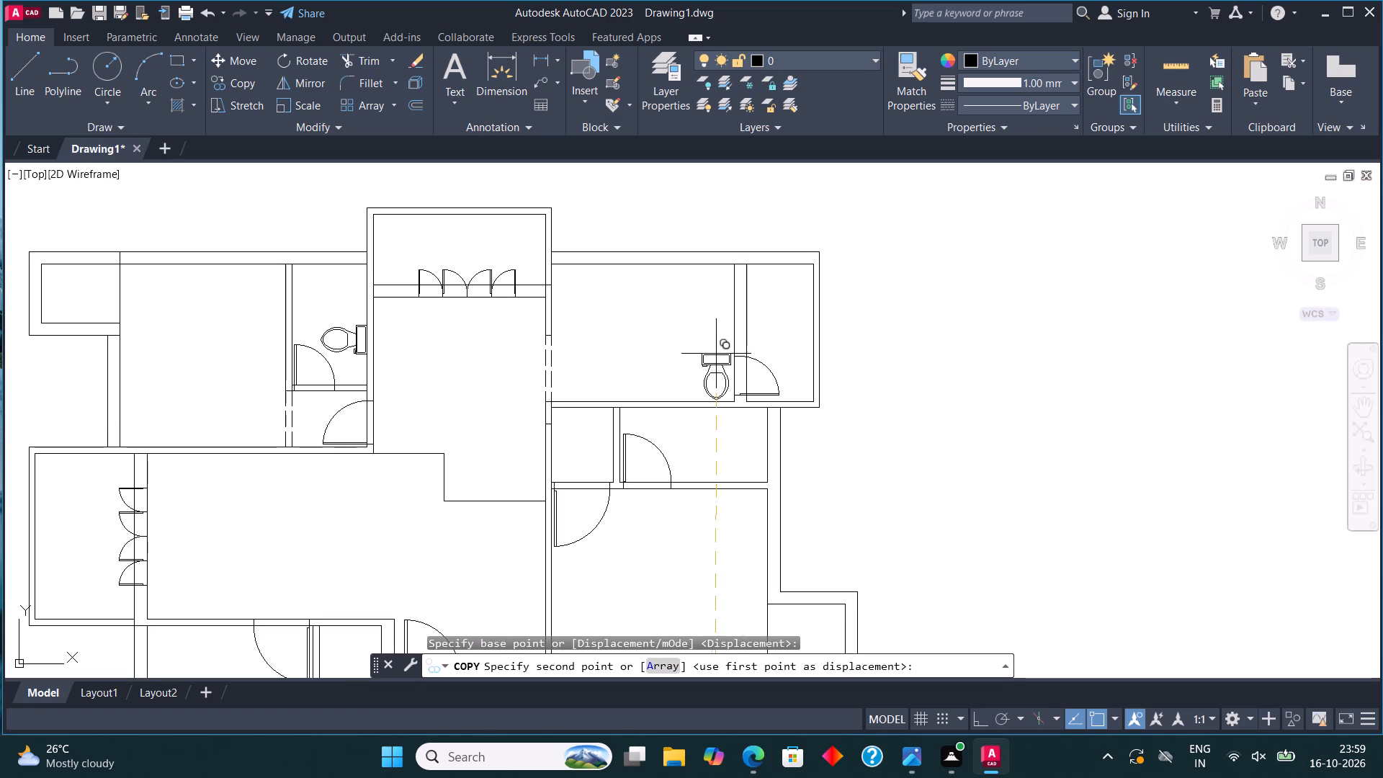
pyautogui.scroll(3, 676, 406)
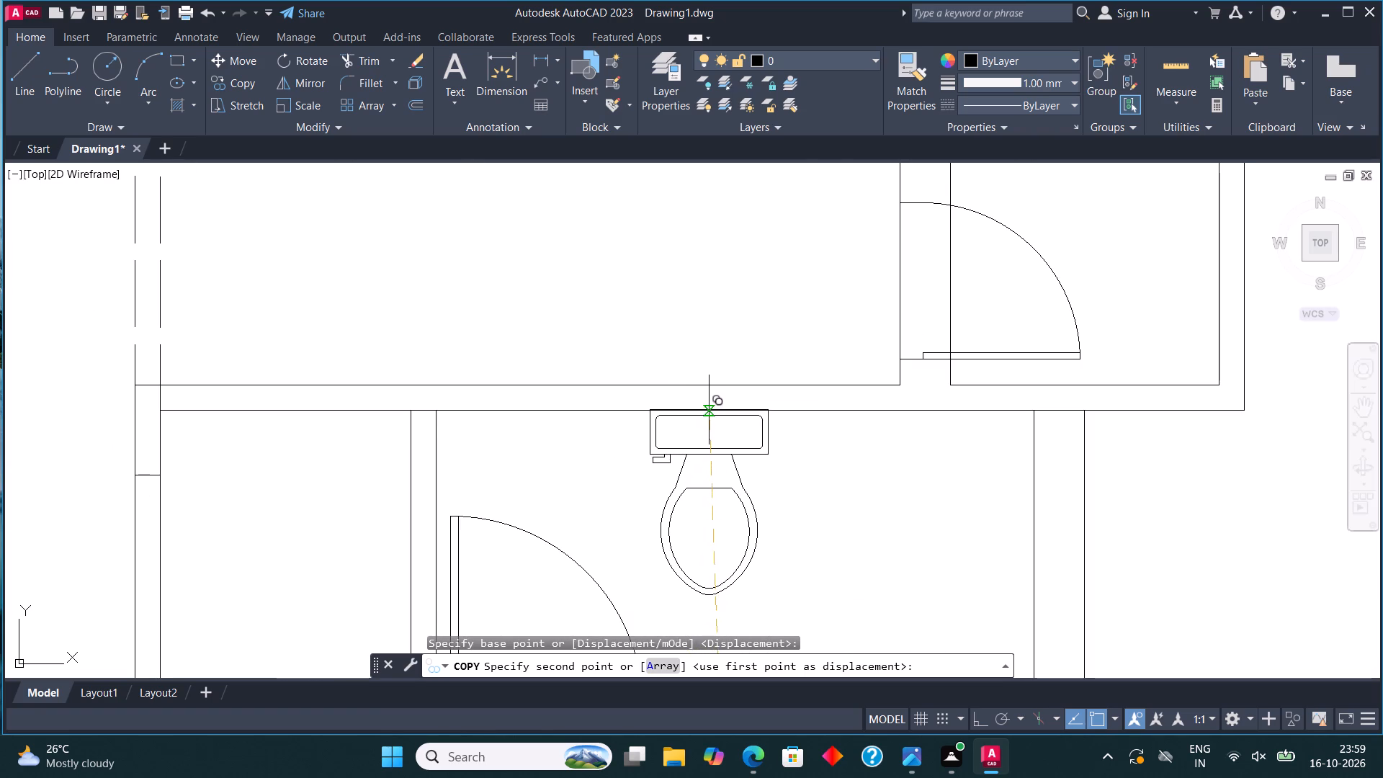
pyautogui.click(709, 411)
pyautogui.scroll(-2, 733, 379)
pyautogui.press('Escape')
# Draw a vertical line between the upper-right bathroom's upper and lower walls, right of the toilet.
pyautogui.click(22, 68)
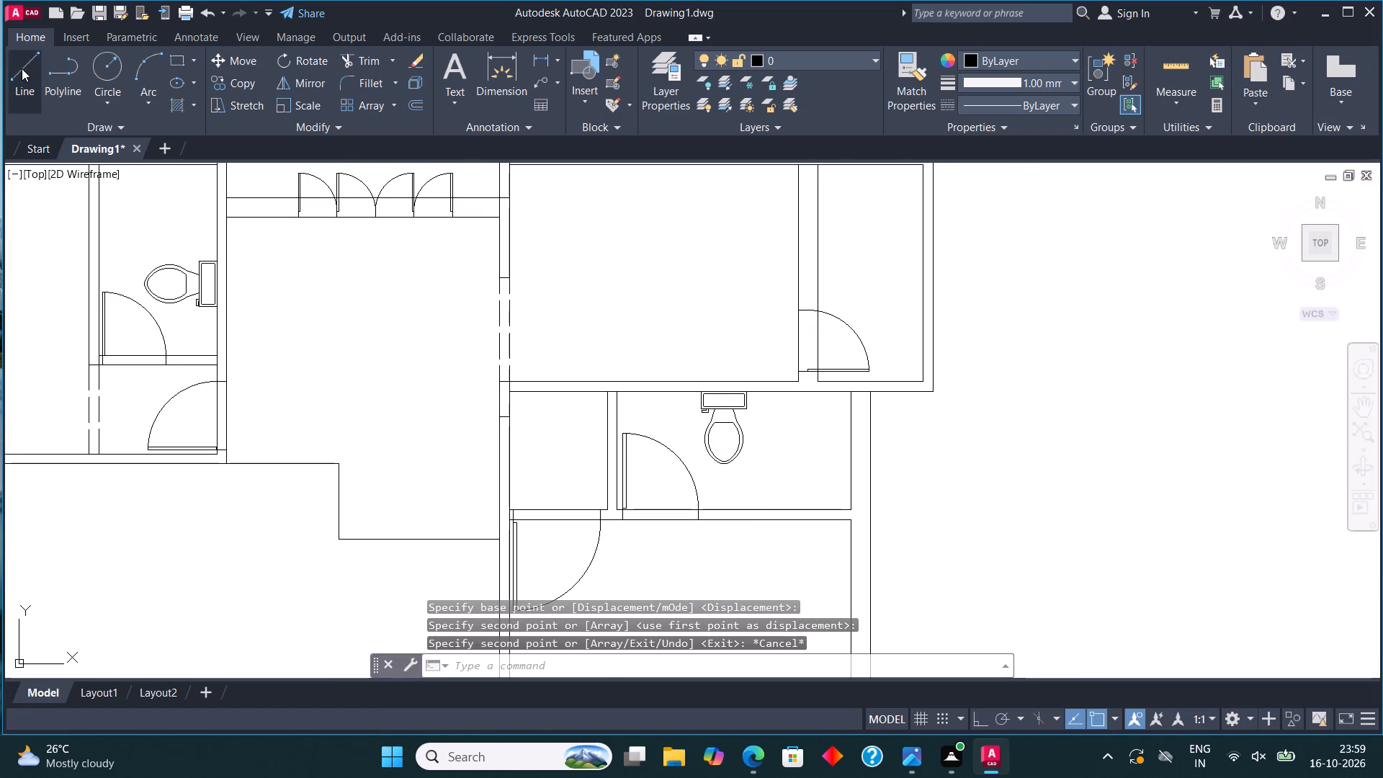
pyautogui.click(785, 392)
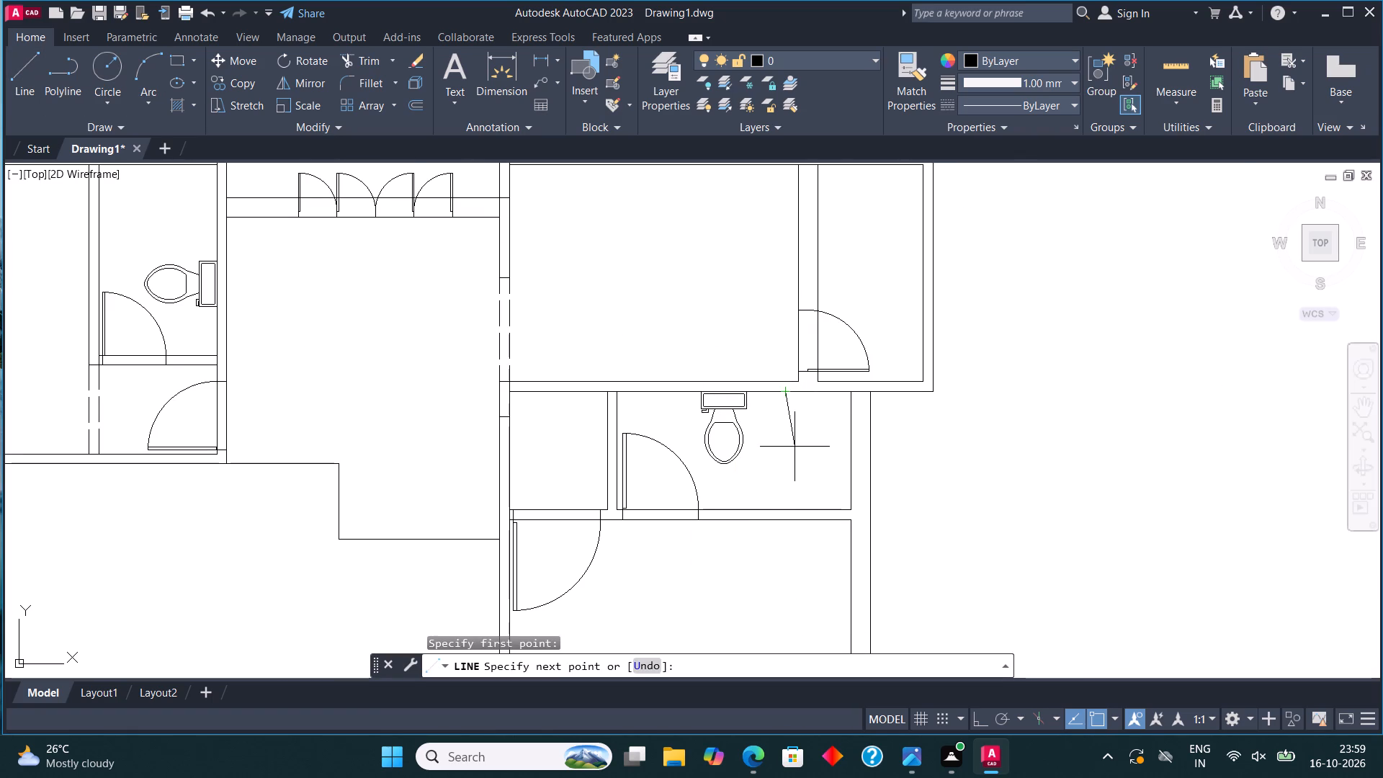
pyautogui.click(790, 511)
pyautogui.press('Escape')
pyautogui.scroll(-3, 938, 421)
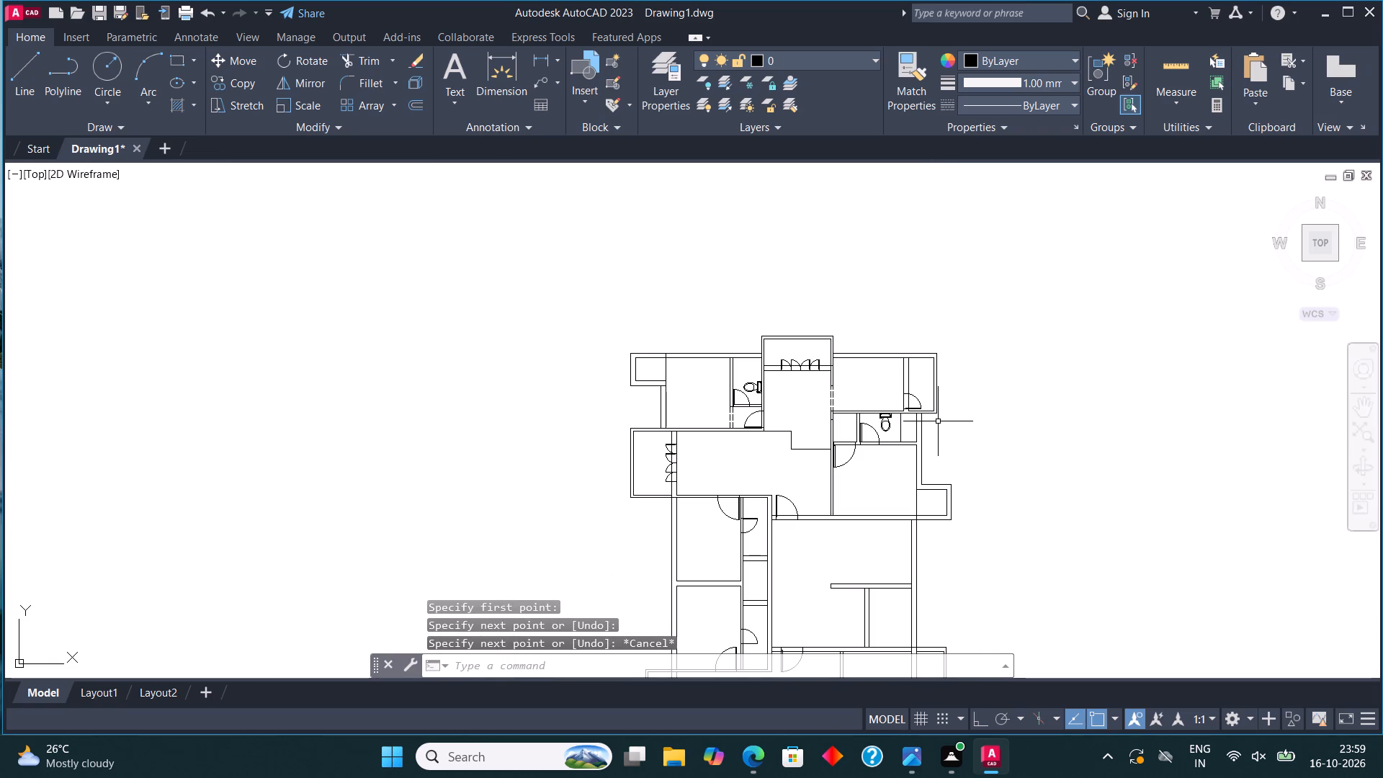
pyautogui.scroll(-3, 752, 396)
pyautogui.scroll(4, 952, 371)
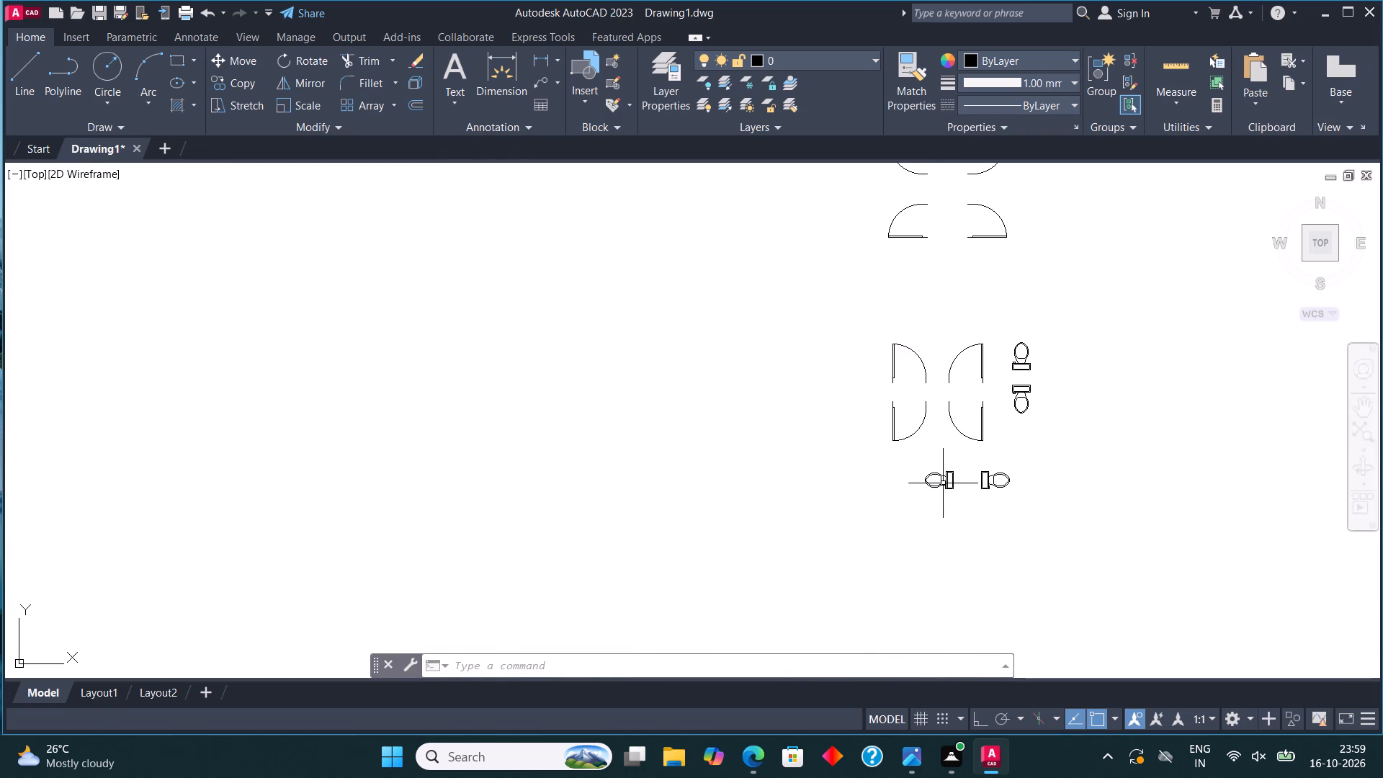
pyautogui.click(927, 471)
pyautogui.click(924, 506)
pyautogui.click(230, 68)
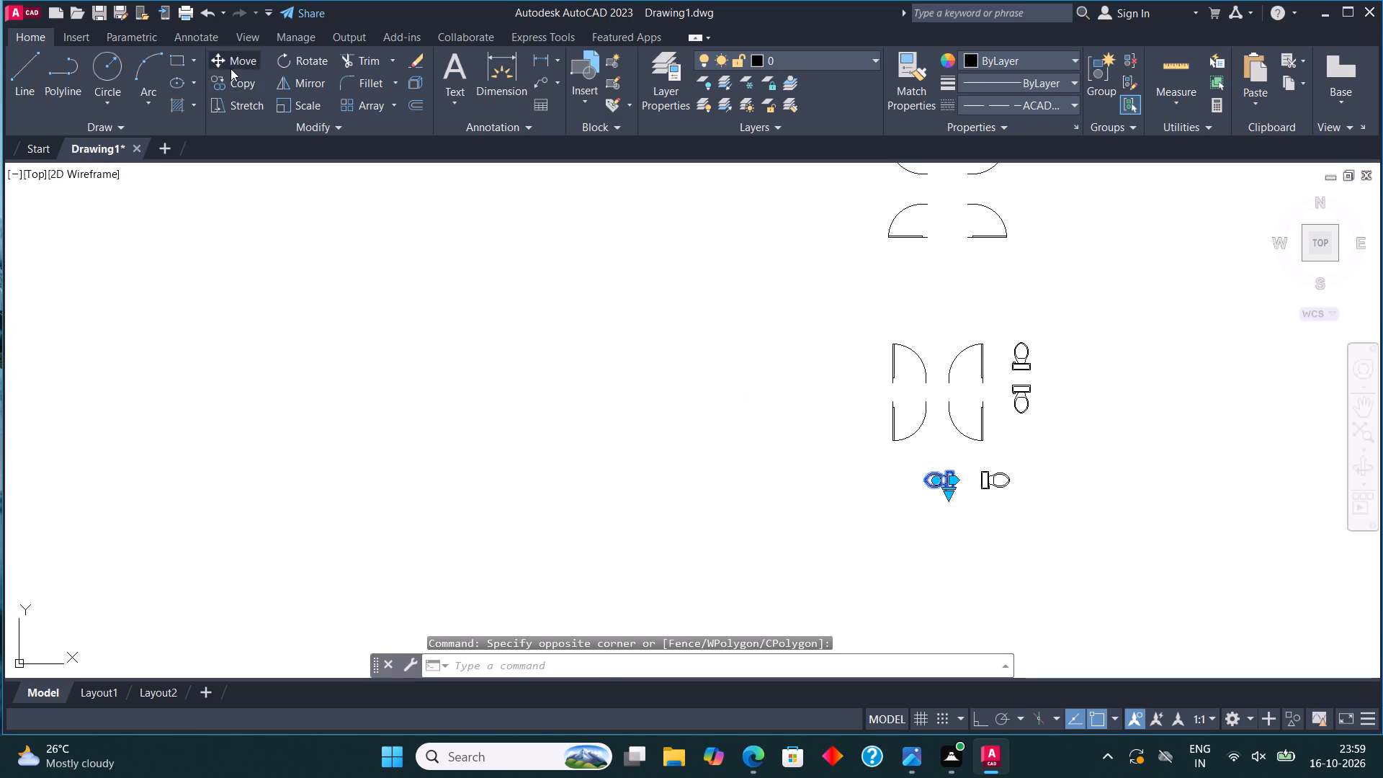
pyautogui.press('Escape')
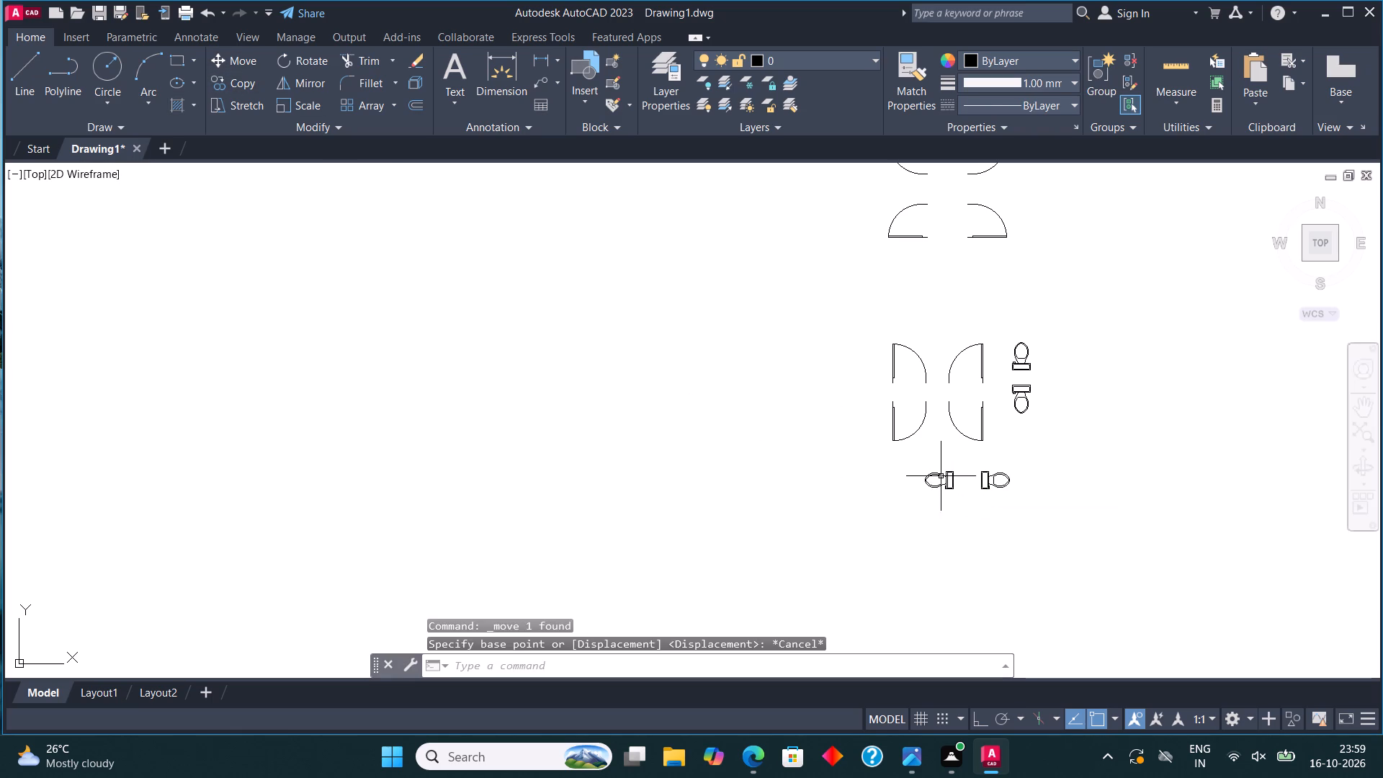
# Copy the left-facing spare toilet by its tank's back midpoint onto the right wall of the lower middle bathroom.
pyautogui.click(941, 476)
pyautogui.click(244, 84)
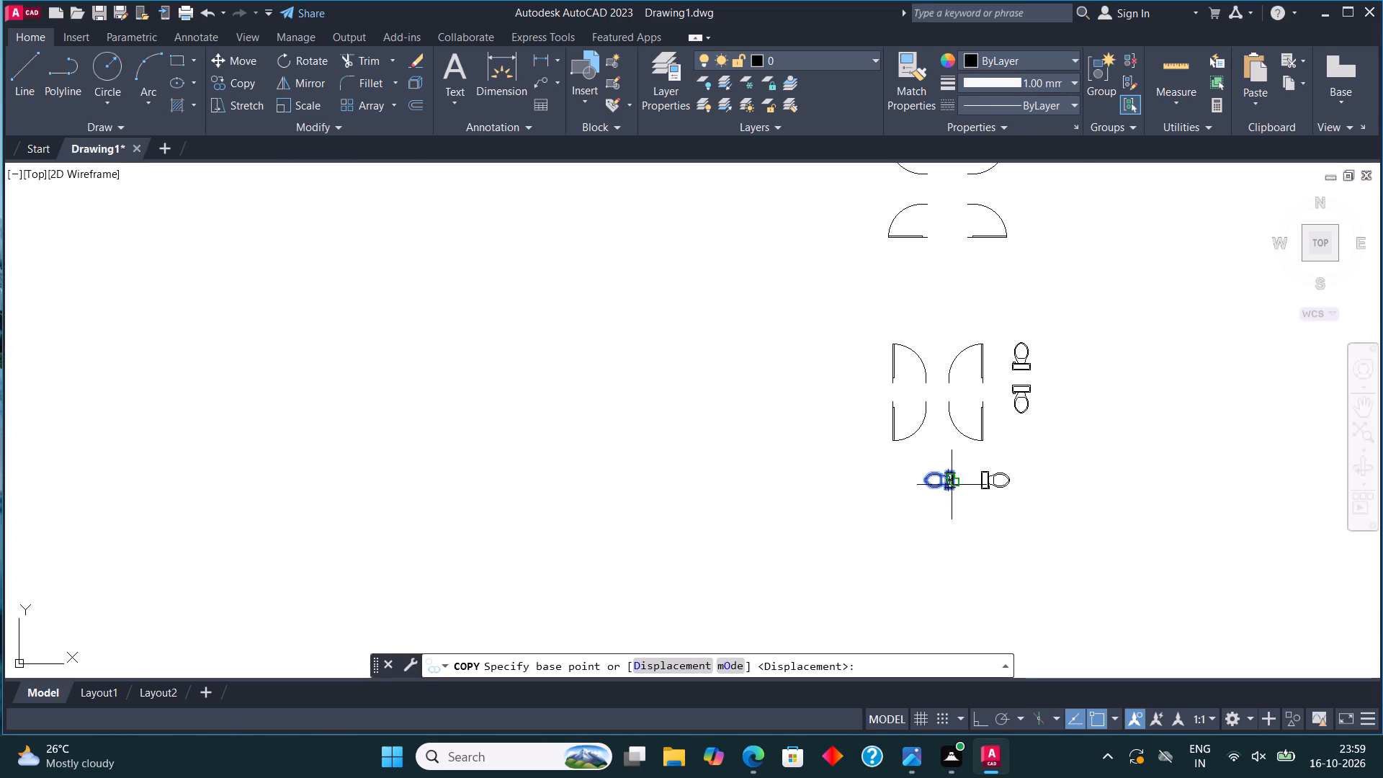
pyautogui.scroll(4, 950, 491)
pyautogui.click(947, 444)
pyautogui.scroll(-6, 1094, 364)
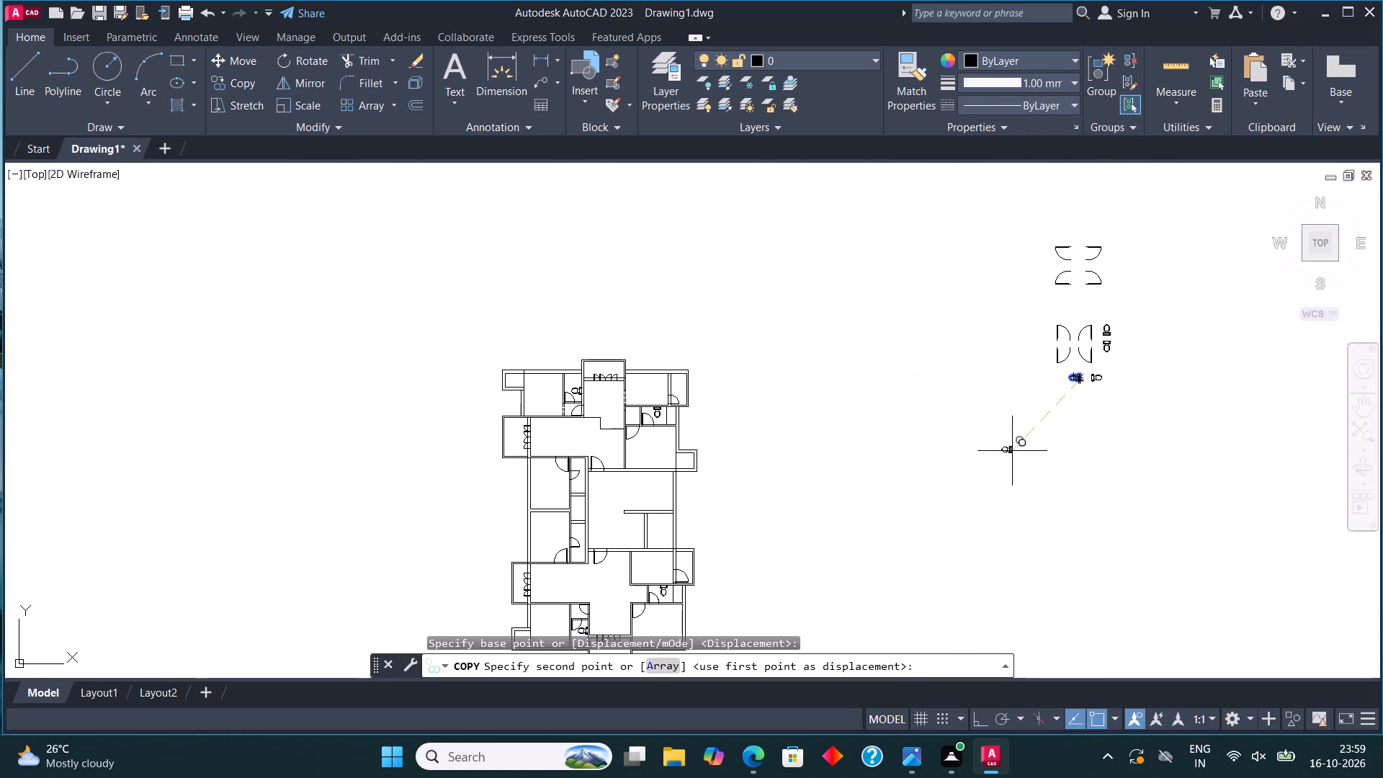
pyautogui.moveTo(671, 502); pyautogui.dragTo(717, 395, button='middle')
pyautogui.scroll(2, 617, 421)
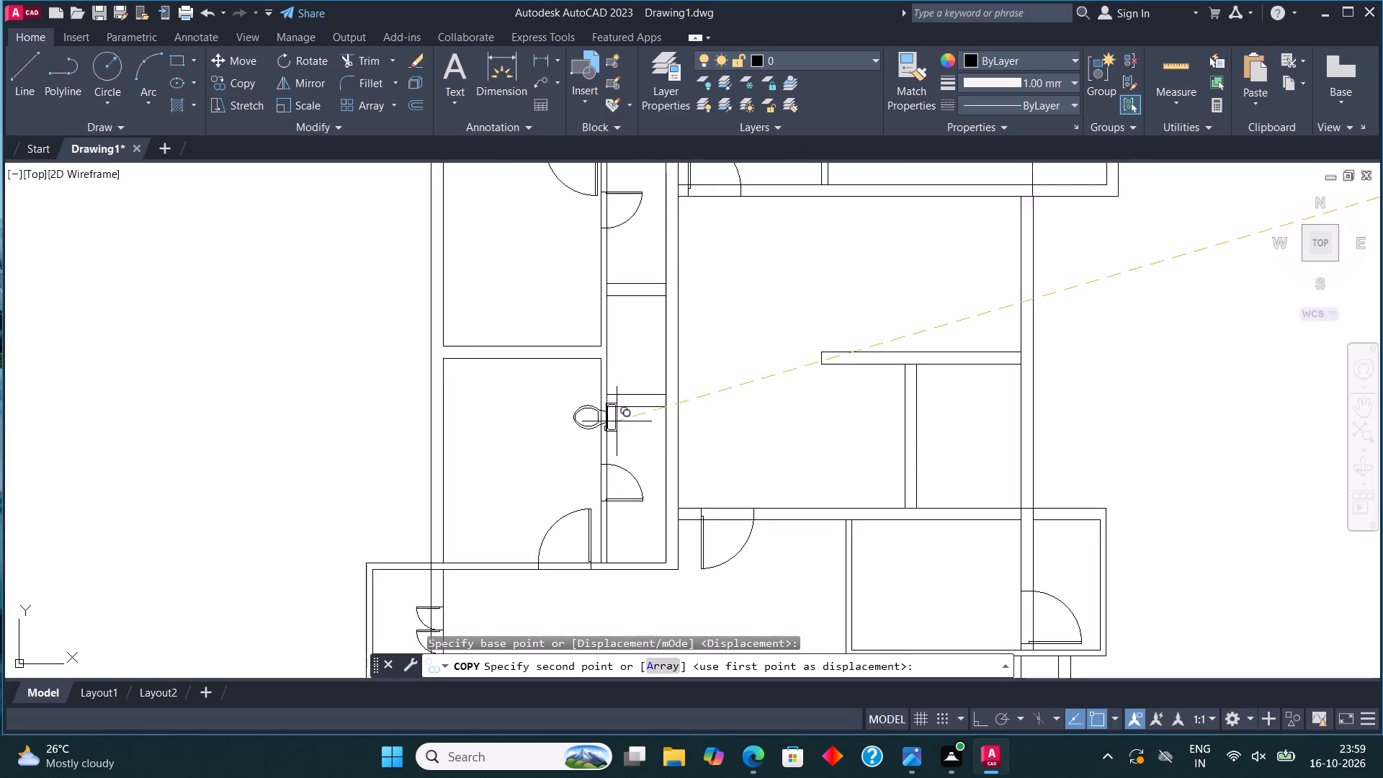
pyautogui.scroll(4, 617, 421)
pyautogui.click(805, 456)
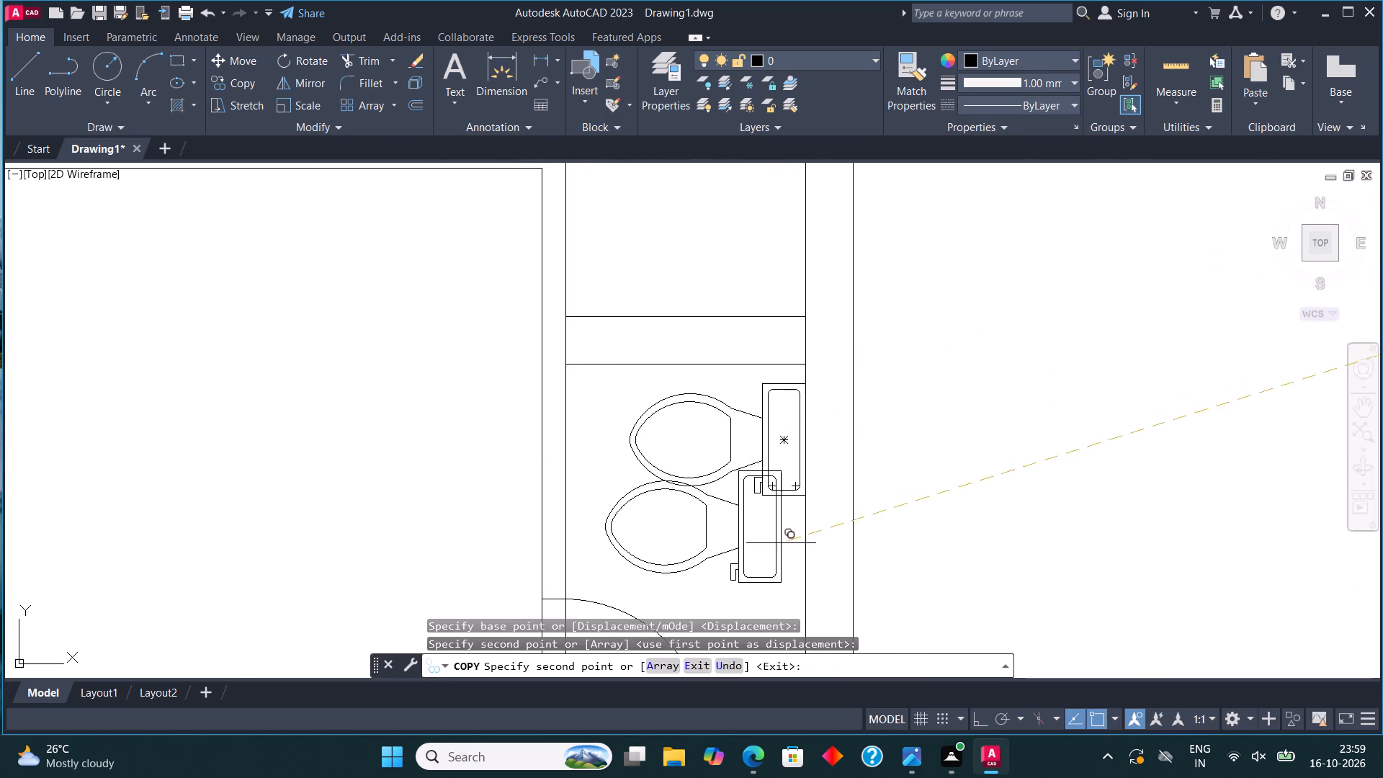
# Place another copy of the left-facing toilet on the right wall of the upper middle bathroom.
pyautogui.scroll(-5, 782, 545)
pyautogui.scroll(2, 784, 484)
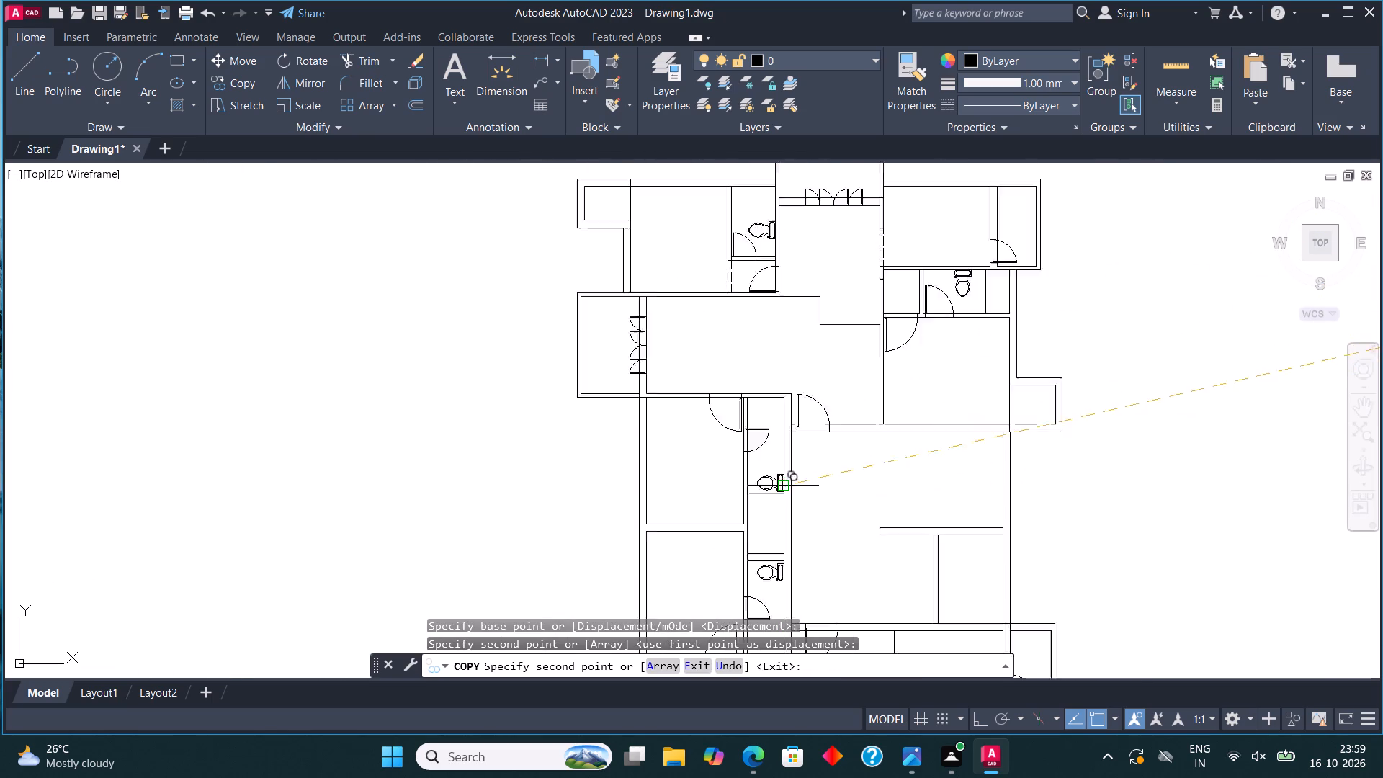
pyautogui.scroll(3, 784, 483)
pyautogui.click(768, 432)
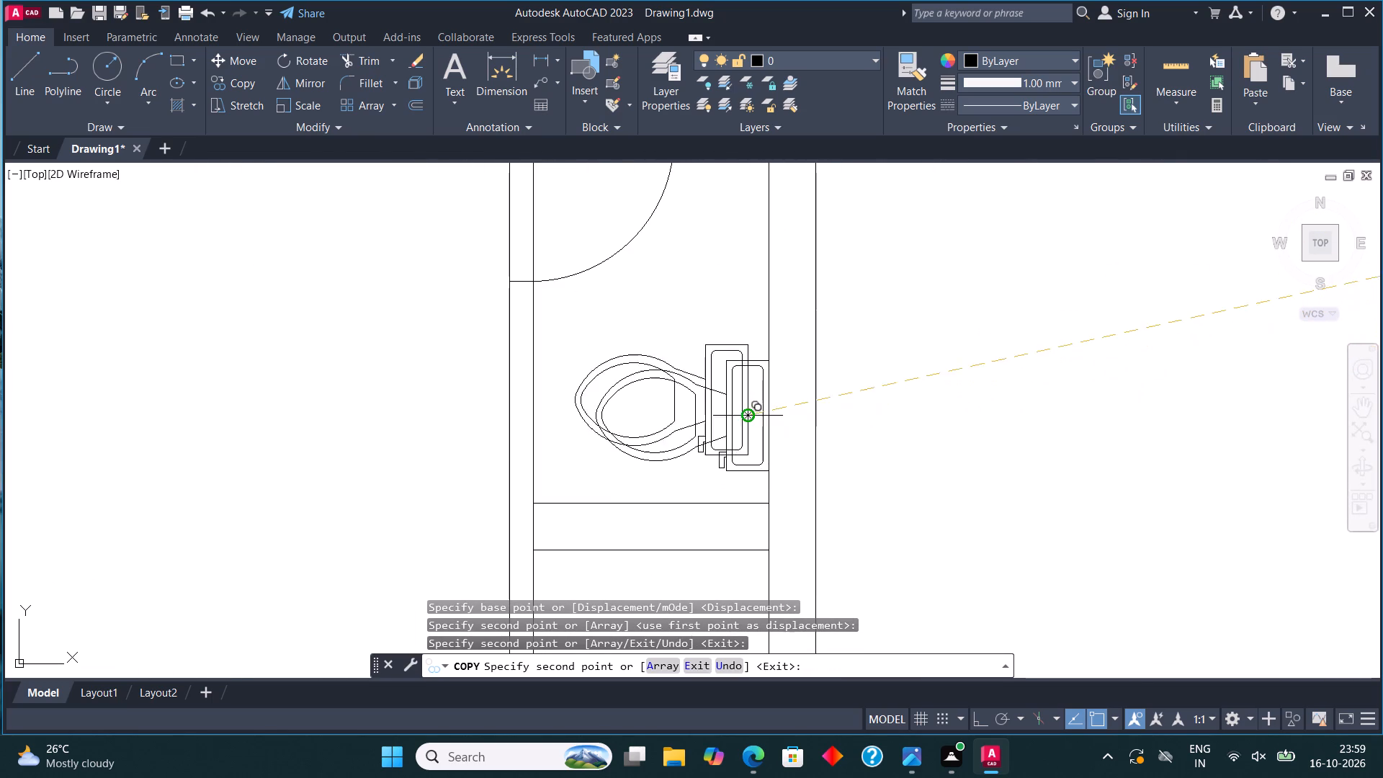
pyautogui.scroll(-4, 753, 409)
pyautogui.press('Escape')
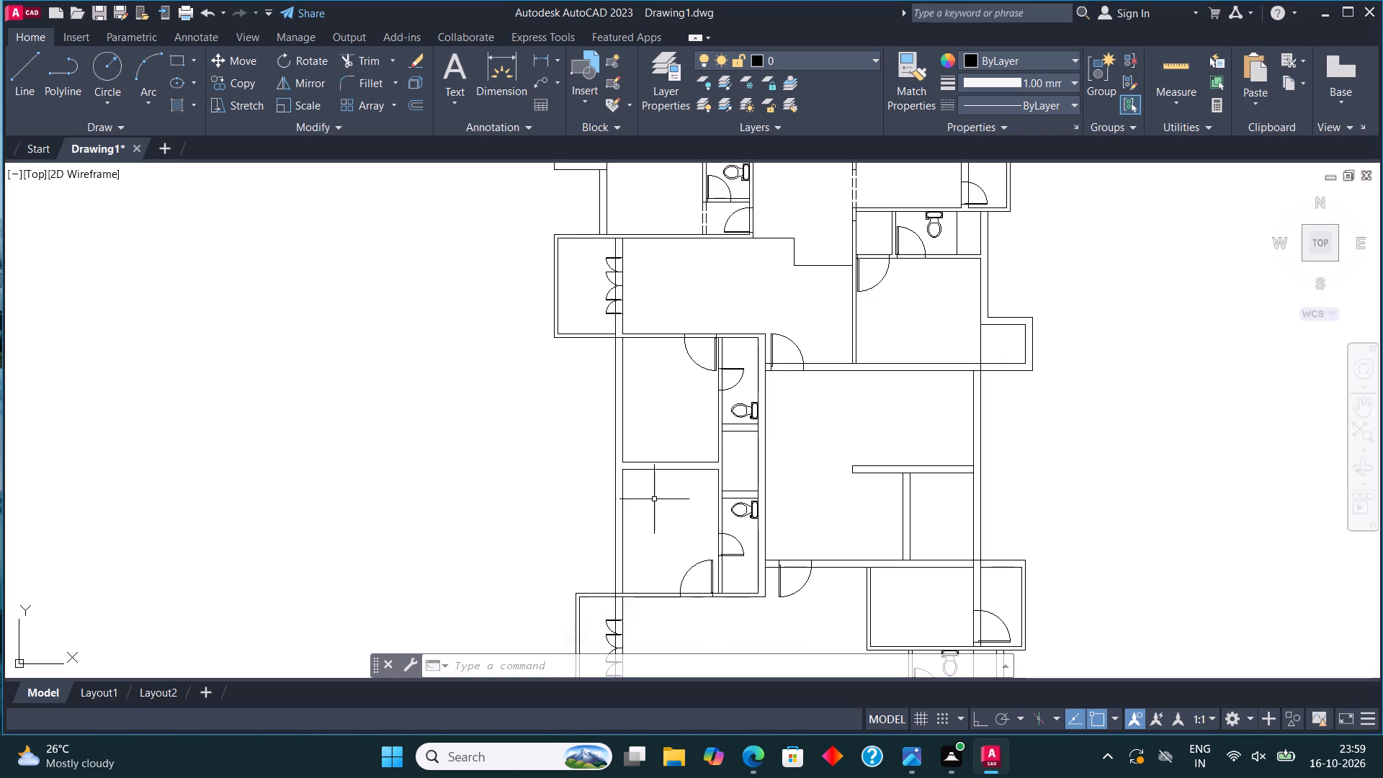
# Trim the wall lines crossing the four-leaf door opening in the top-centre projecting room.
pyautogui.scroll(-1, 655, 503)
pyautogui.moveTo(702, 492); pyautogui.dragTo(716, 280, button='middle')
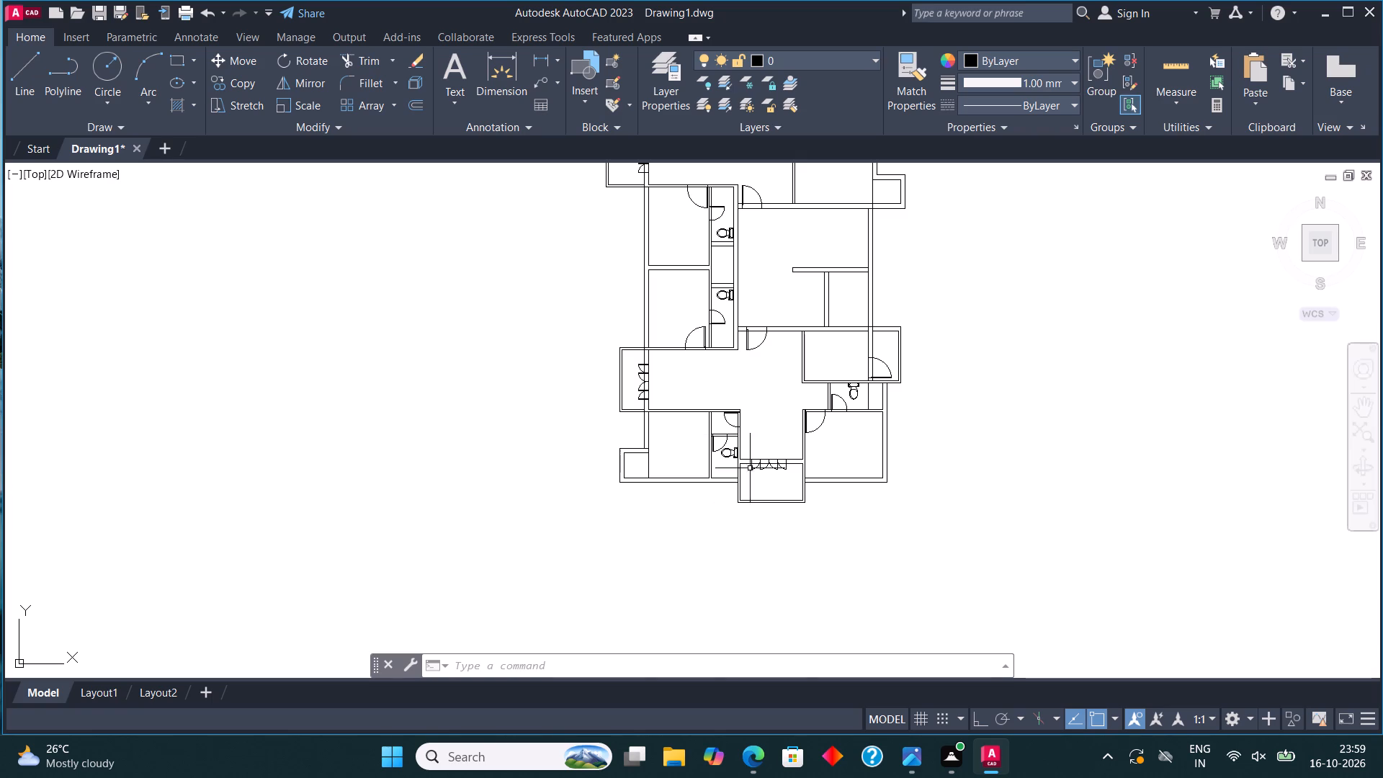
pyautogui.moveTo(755, 506); pyautogui.dragTo(756, 724, button='middle')
pyautogui.moveTo(758, 514); pyautogui.dragTo(765, 578, button='middle')
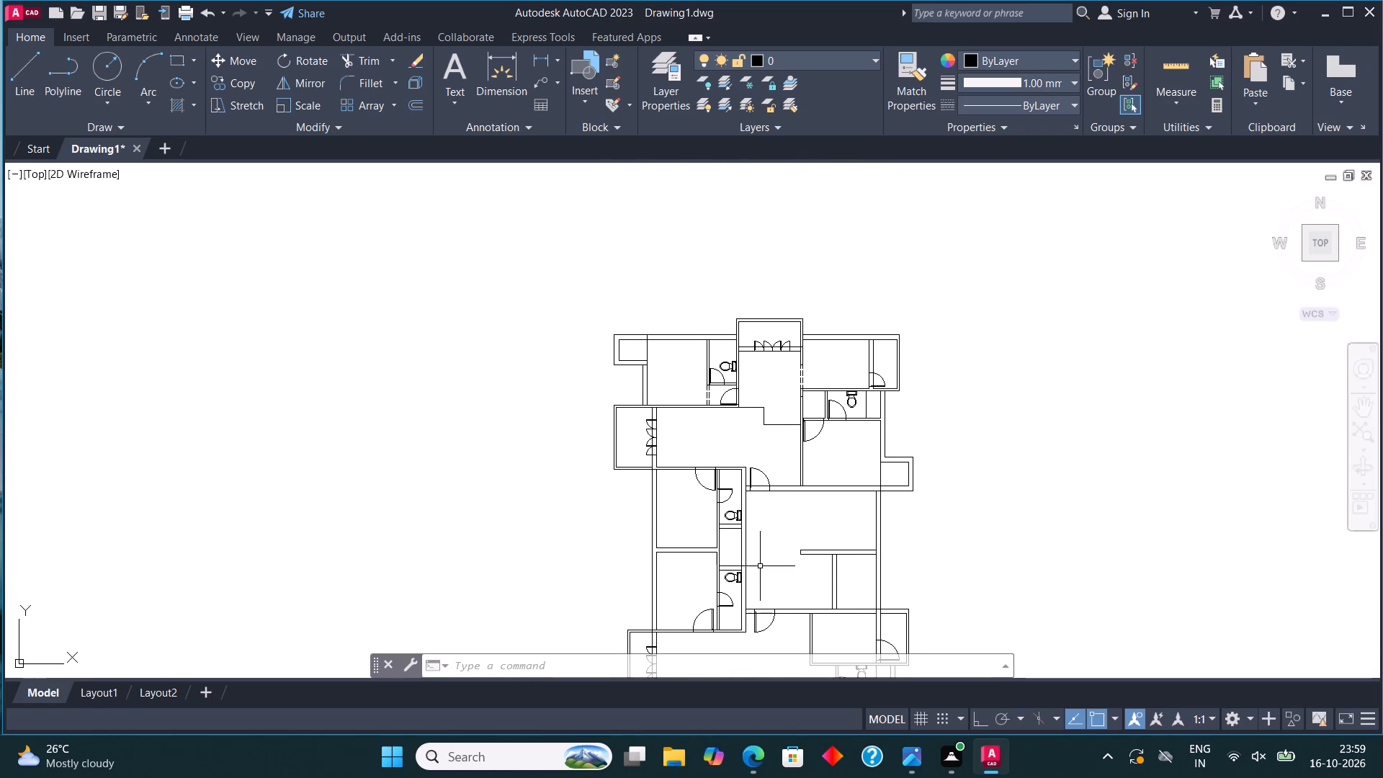
pyautogui.scroll(5, 671, 324)
pyautogui.scroll(-1, 671, 344)
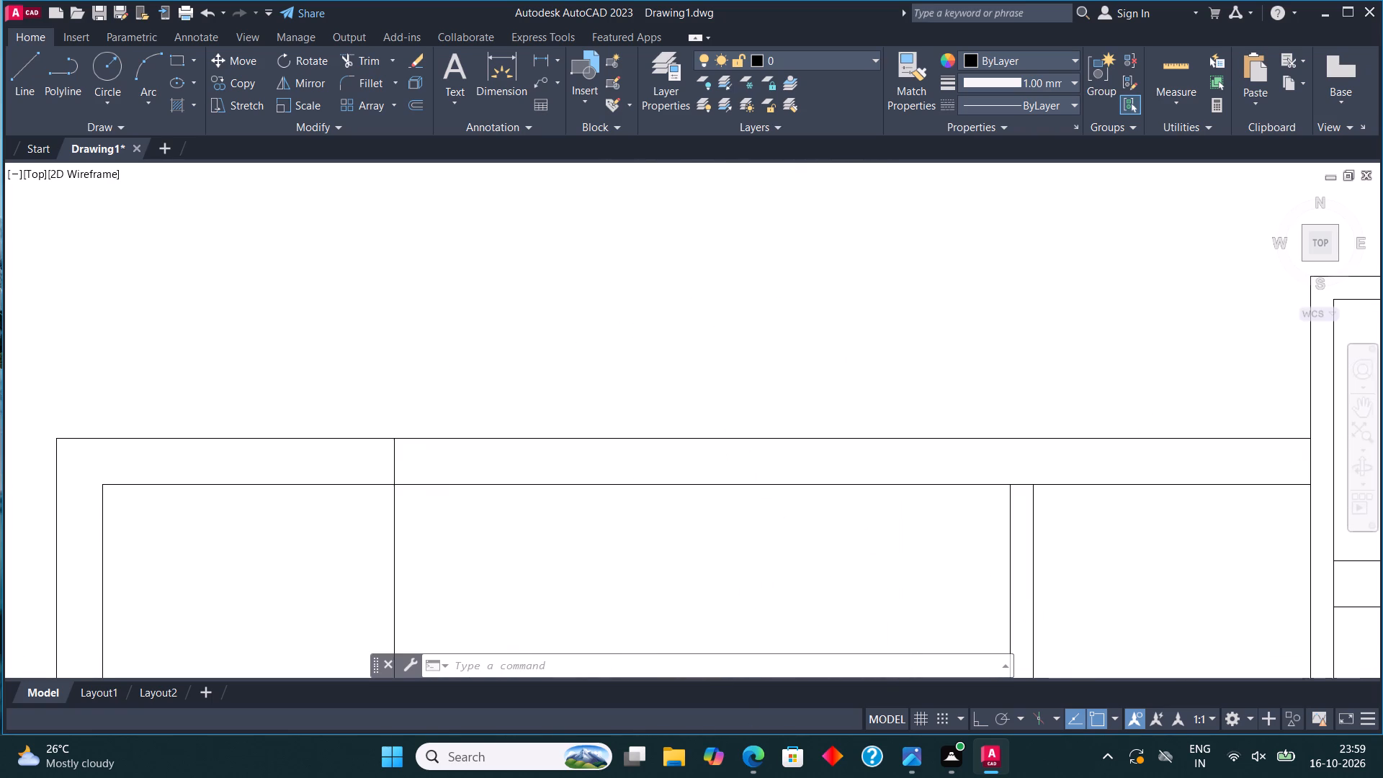
pyautogui.scroll(-2, 671, 344)
pyautogui.moveTo(920, 406); pyautogui.dragTo(816, 385, button='middle')
pyautogui.scroll(1, 816, 384)
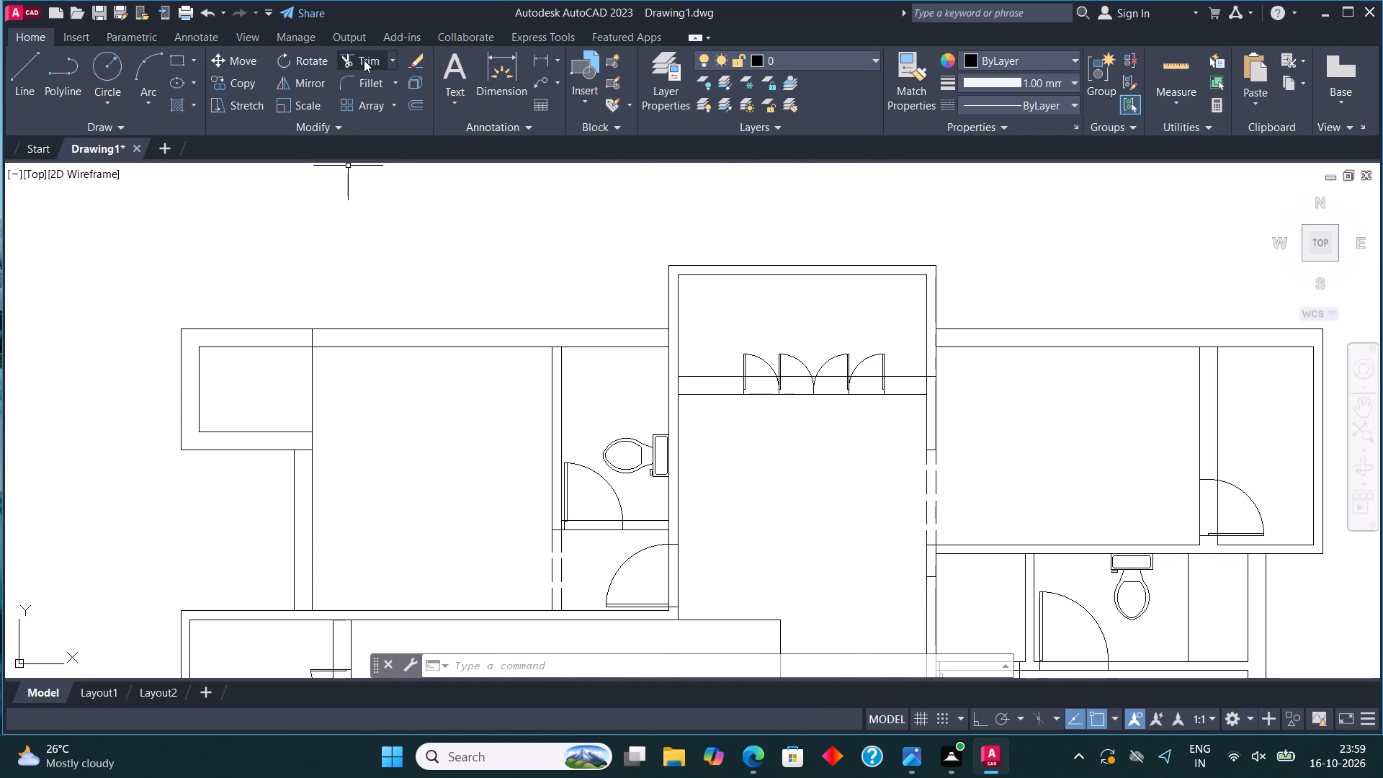
pyautogui.click(364, 60)
pyautogui.click(752, 370)
pyautogui.click(764, 463)
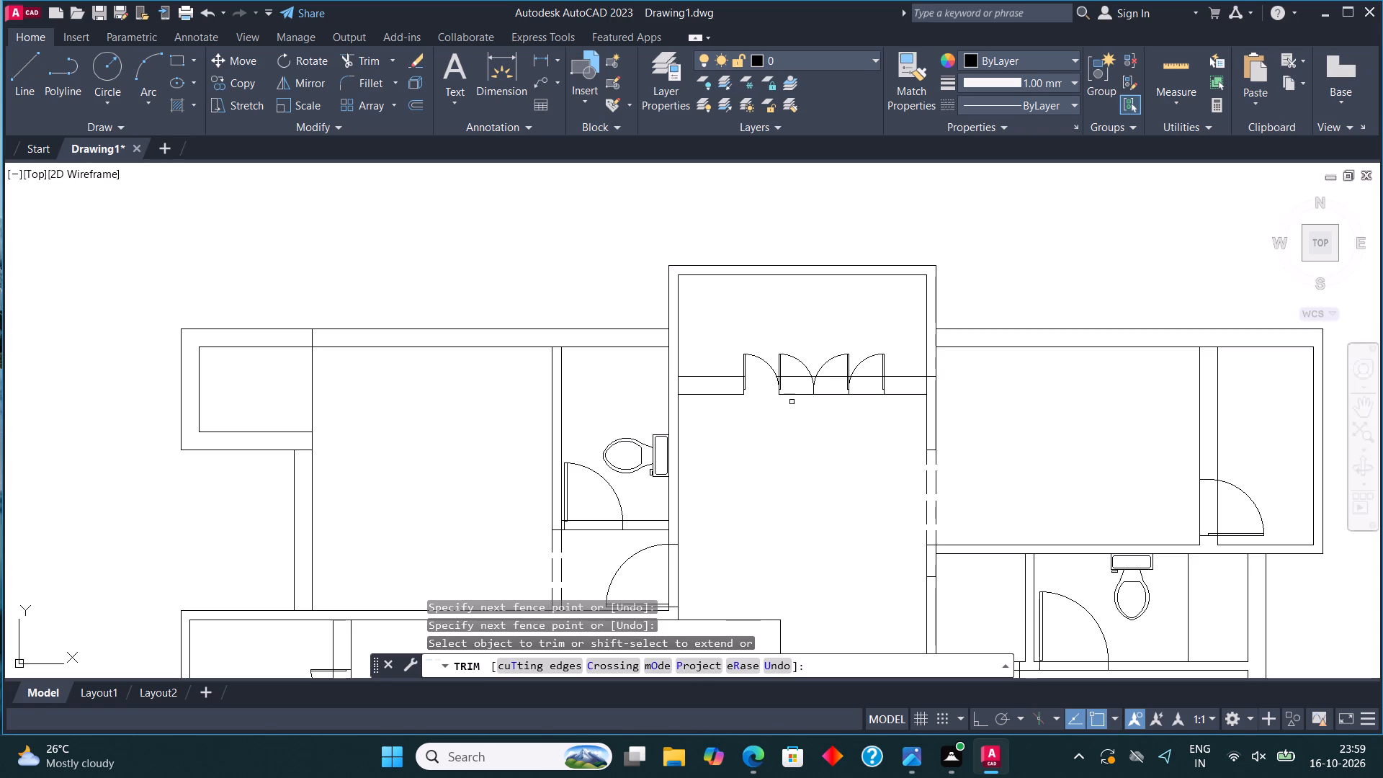
pyautogui.click(796, 367)
pyautogui.click(798, 444)
pyautogui.click(832, 373)
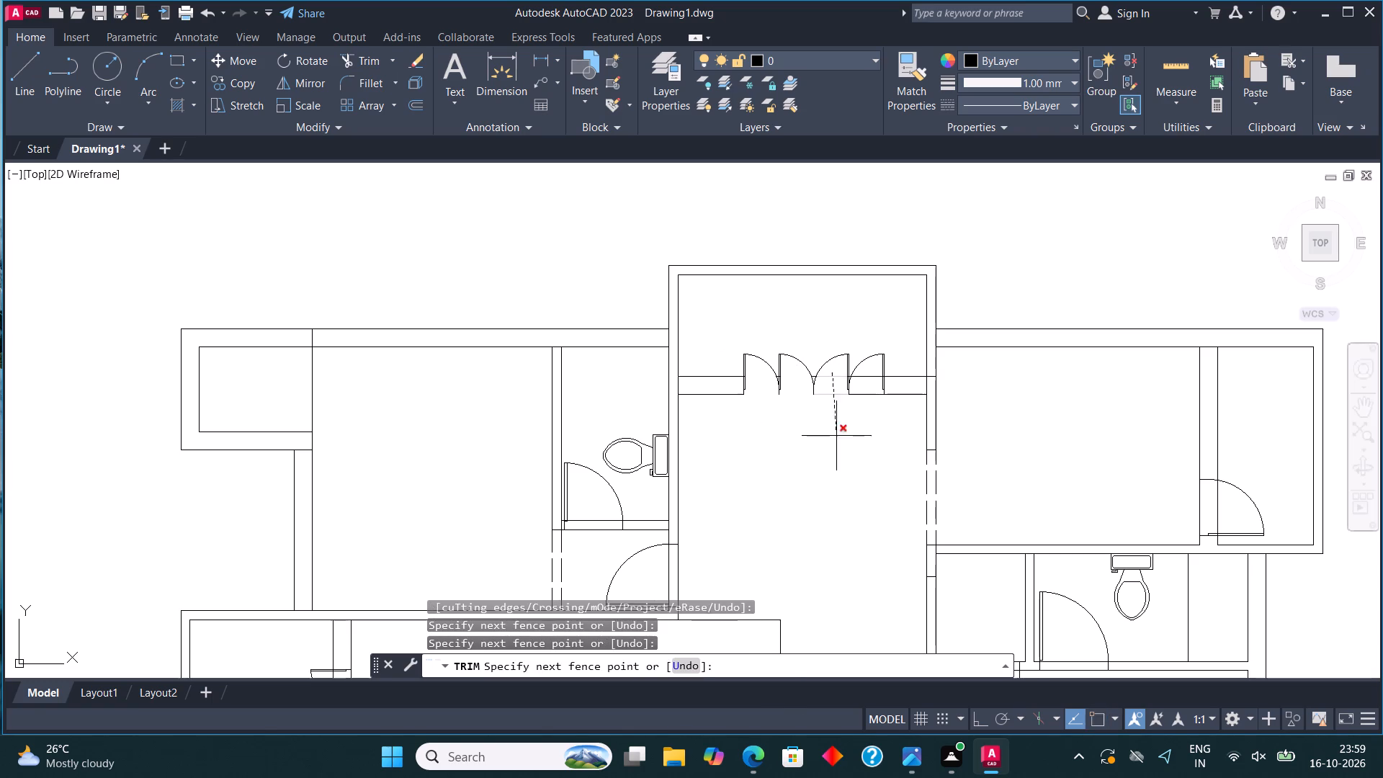
pyautogui.click(836, 436)
pyautogui.click(864, 372)
pyautogui.click(872, 446)
# Trim the leftover wall-line stubs between the leaves and arcs of the top-centre four-leaf door.
pyautogui.scroll(4, 856, 370)
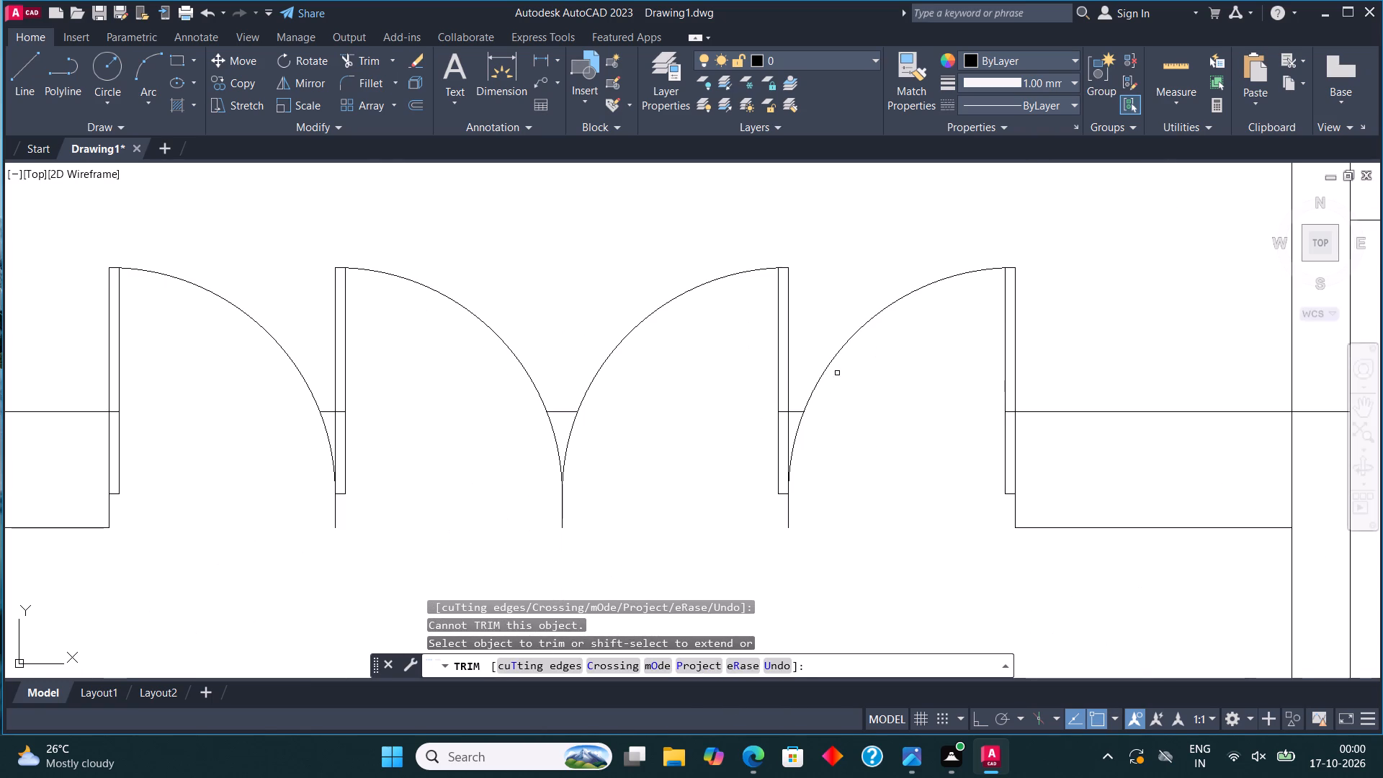
pyautogui.click(795, 412)
pyautogui.click(783, 411)
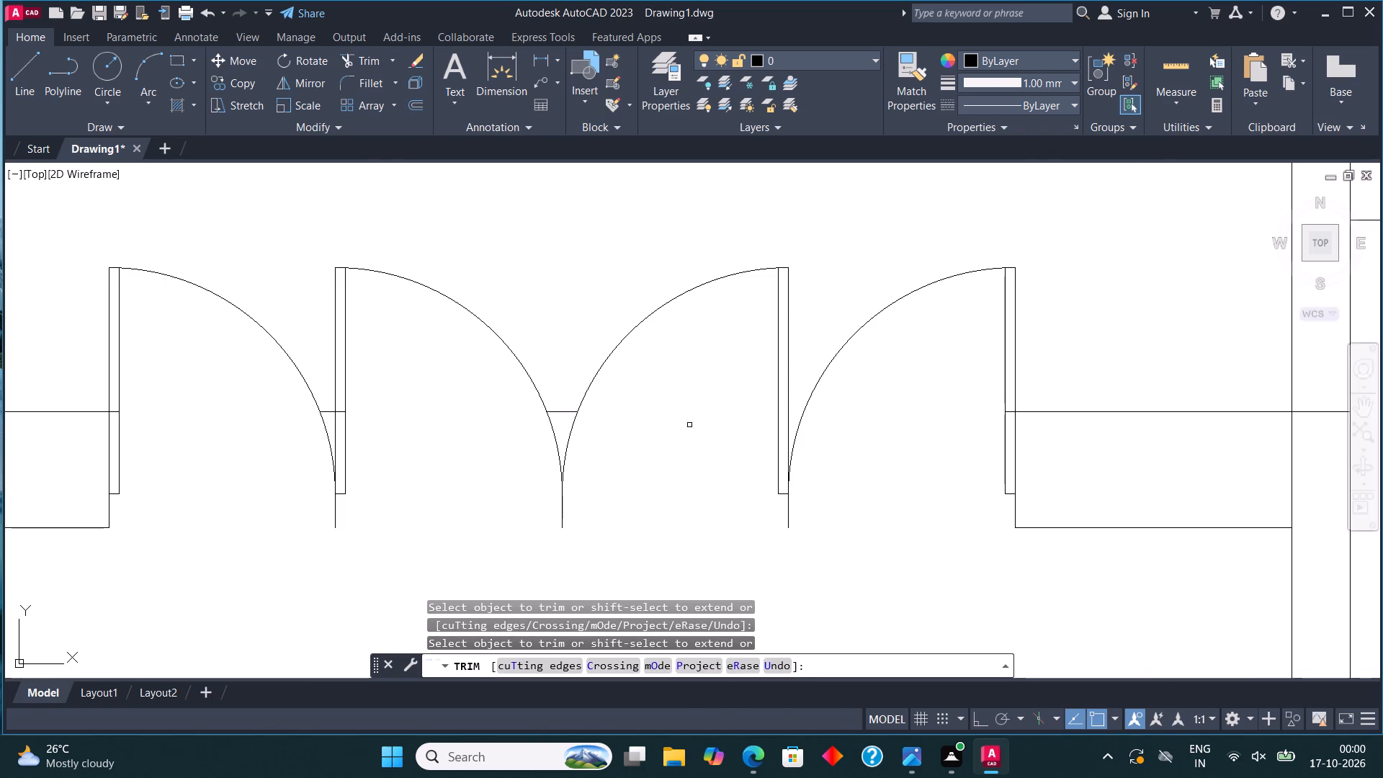
pyautogui.click(565, 408)
pyautogui.click(561, 426)
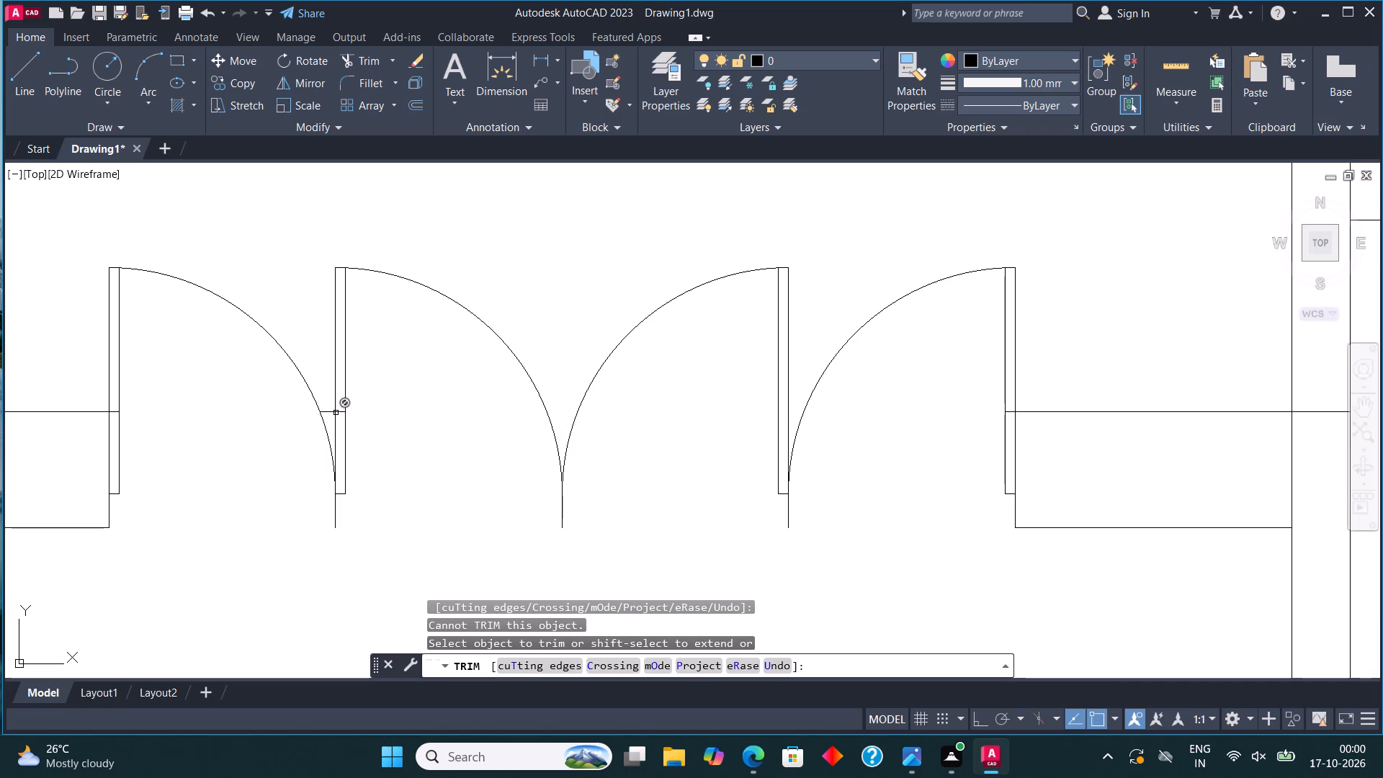
pyautogui.click(329, 411)
pyautogui.click(340, 411)
pyautogui.scroll(-4, 632, 322)
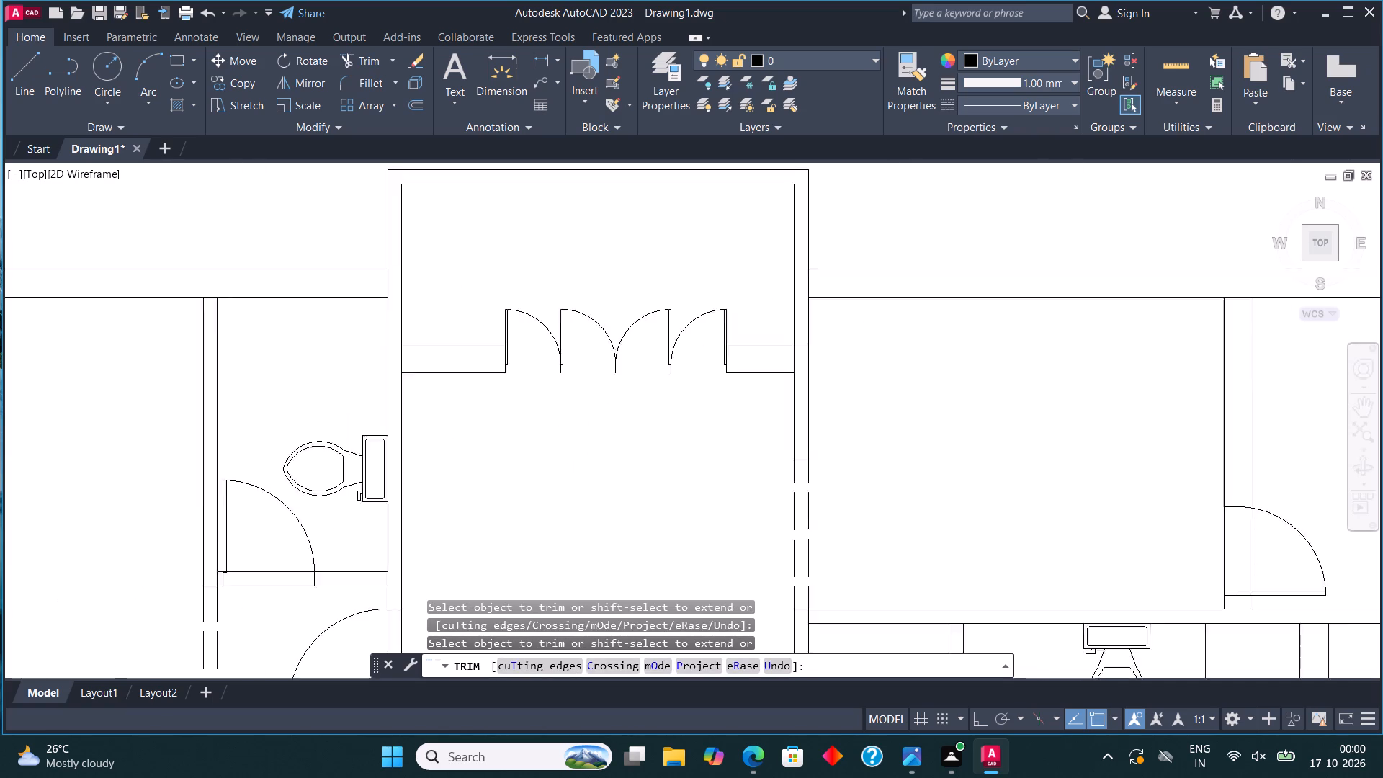
# Trim the wall lines crossing the upper-left bathroom door and the entrance door just below it.
pyautogui.click(395, 504)
pyautogui.click(398, 462)
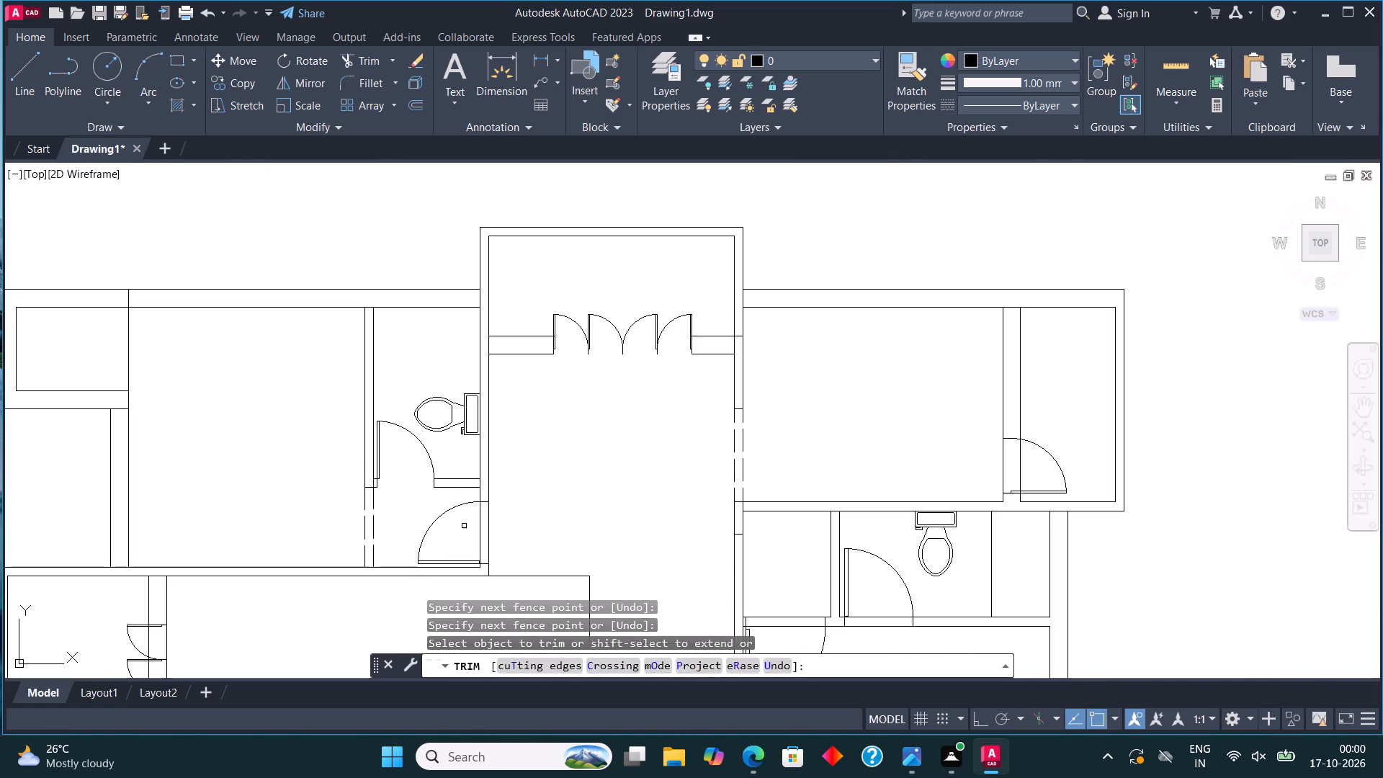
pyautogui.click(465, 529)
pyautogui.click(524, 517)
# Trim the wall lines crossing the four-leaf door opening in the upper-left projecting room.
pyautogui.scroll(-3, 551, 419)
pyautogui.scroll(4, 445, 519)
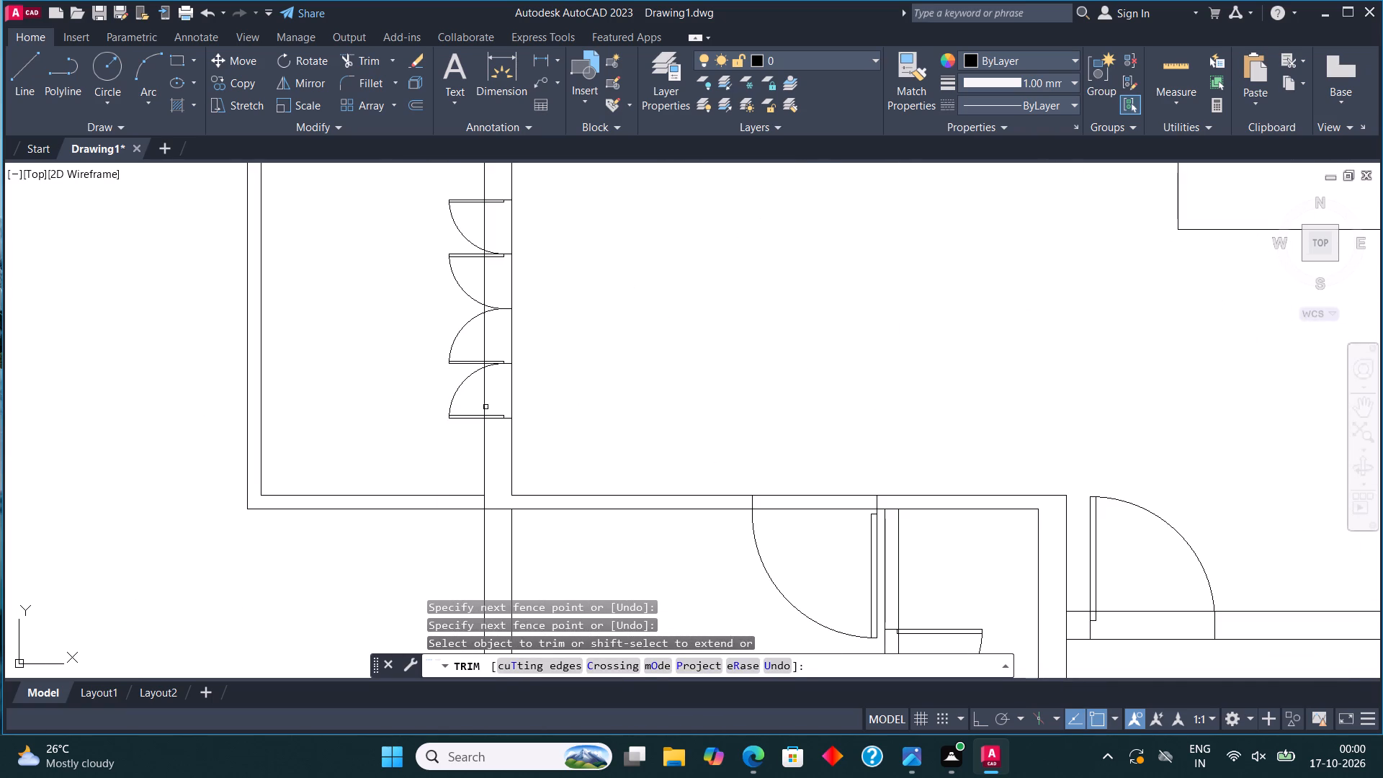
pyautogui.click(483, 395)
pyautogui.click(495, 392)
pyautogui.click(552, 392)
pyautogui.scroll(-1, 554, 380)
pyautogui.moveTo(560, 398); pyautogui.dragTo(560, 433, button='middle')
pyautogui.click(501, 310)
pyautogui.click(580, 321)
pyautogui.click(503, 352)
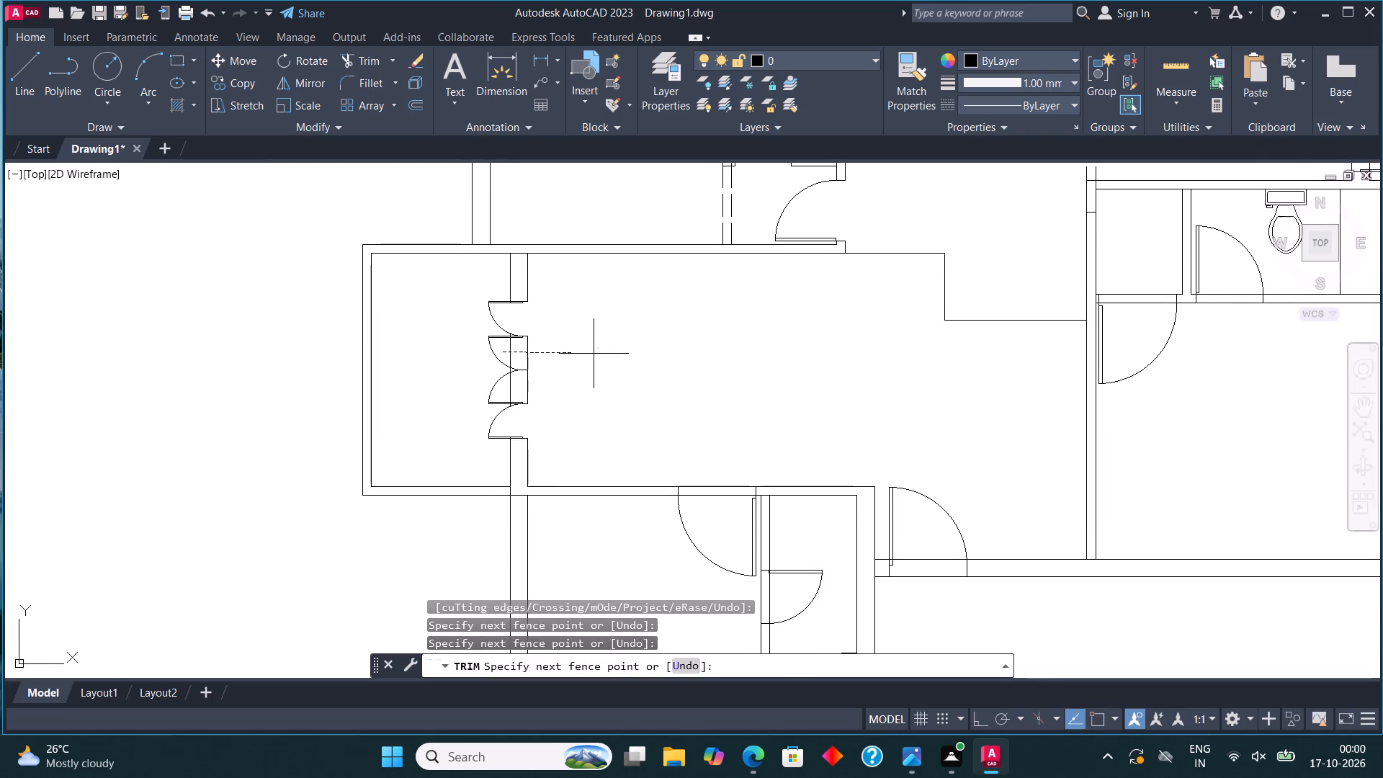
pyautogui.click(594, 354)
pyautogui.click(506, 392)
pyautogui.click(576, 381)
pyautogui.scroll(3, 501, 370)
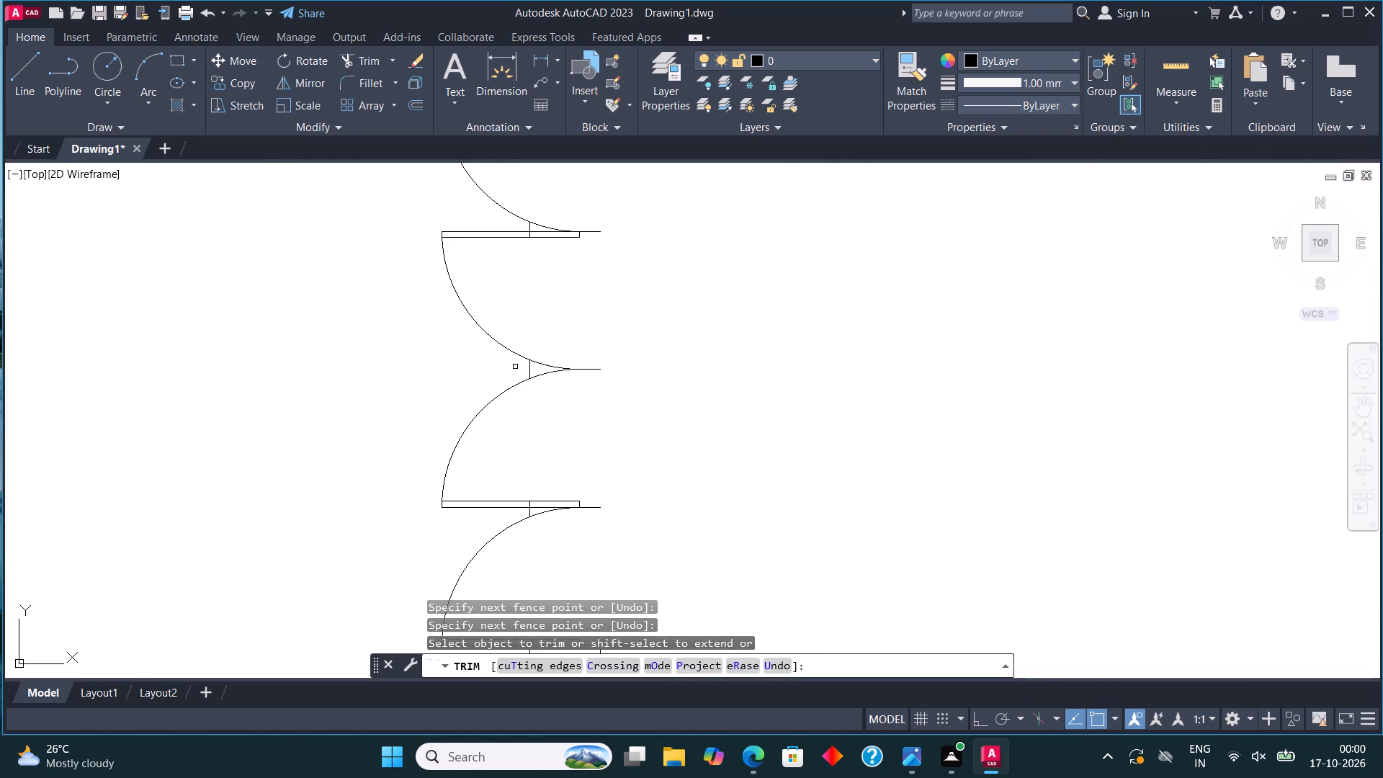
# Trim the leftover wall-line stubs where the arcs of the upper-left four-leaf door meet.
pyautogui.click(527, 367)
pyautogui.click(529, 511)
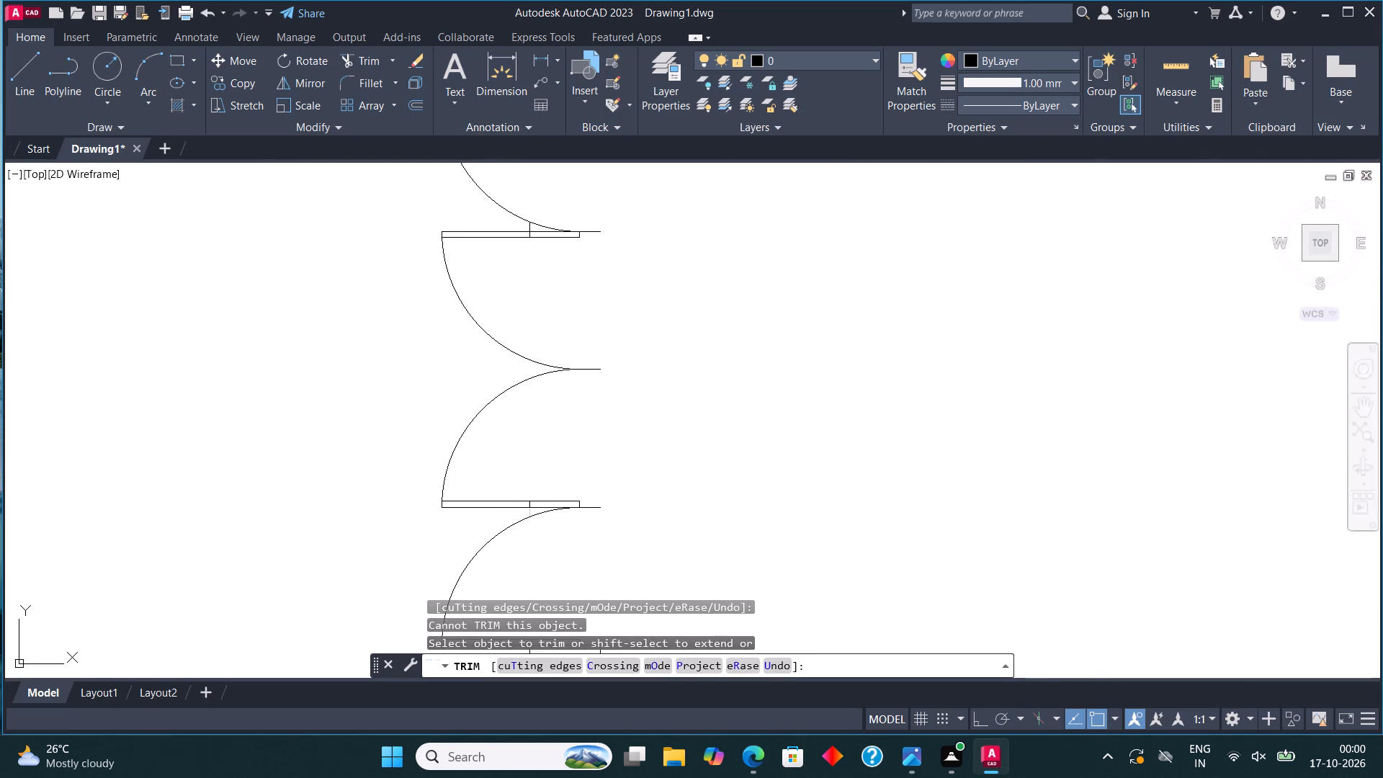
pyautogui.click(586, 510)
pyautogui.scroll(-2, 599, 524)
pyautogui.scroll(4, 594, 383)
pyautogui.click(431, 538)
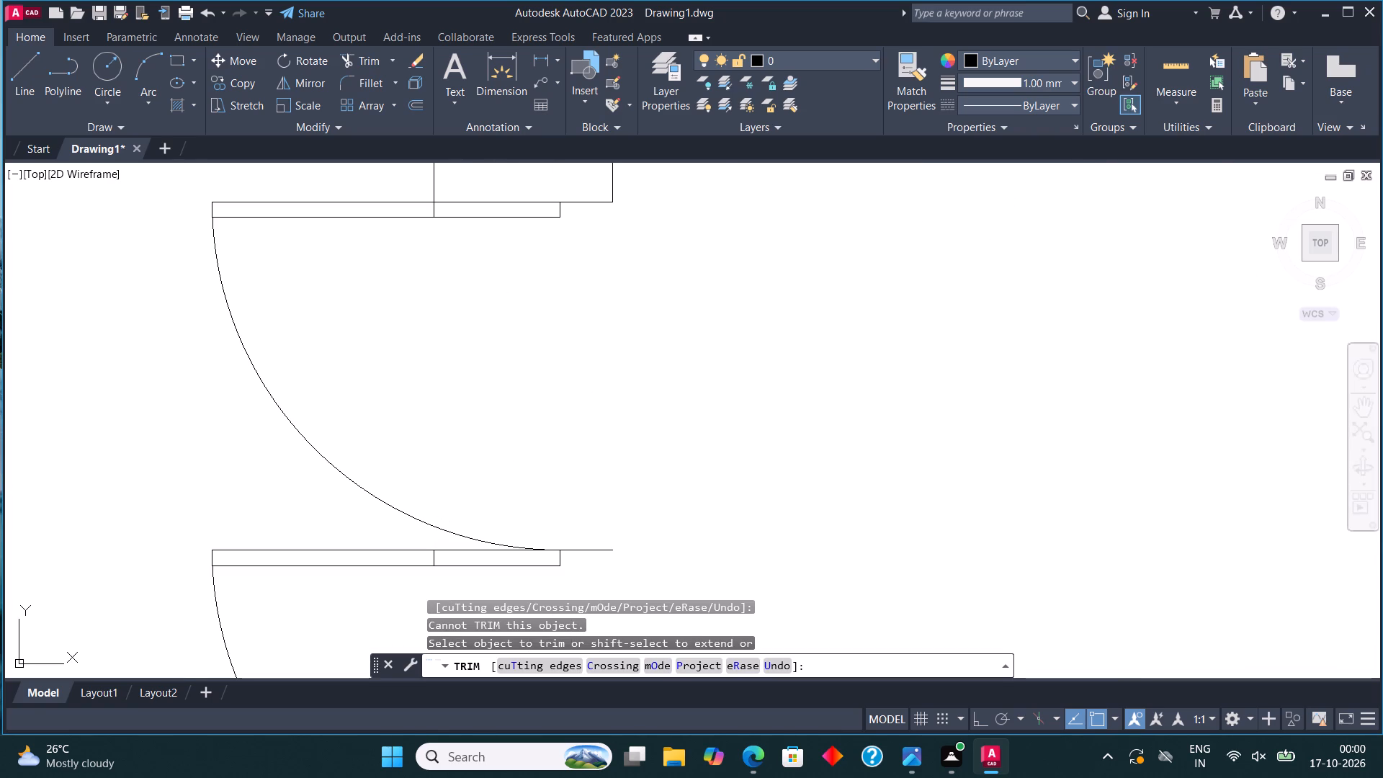
# Trim the wall lines crossing the upper-right bathroom door, the adjacent bedroom door and the upper-right corner room's door.
pyautogui.scroll(-8, 517, 452)
pyautogui.scroll(2, 699, 437)
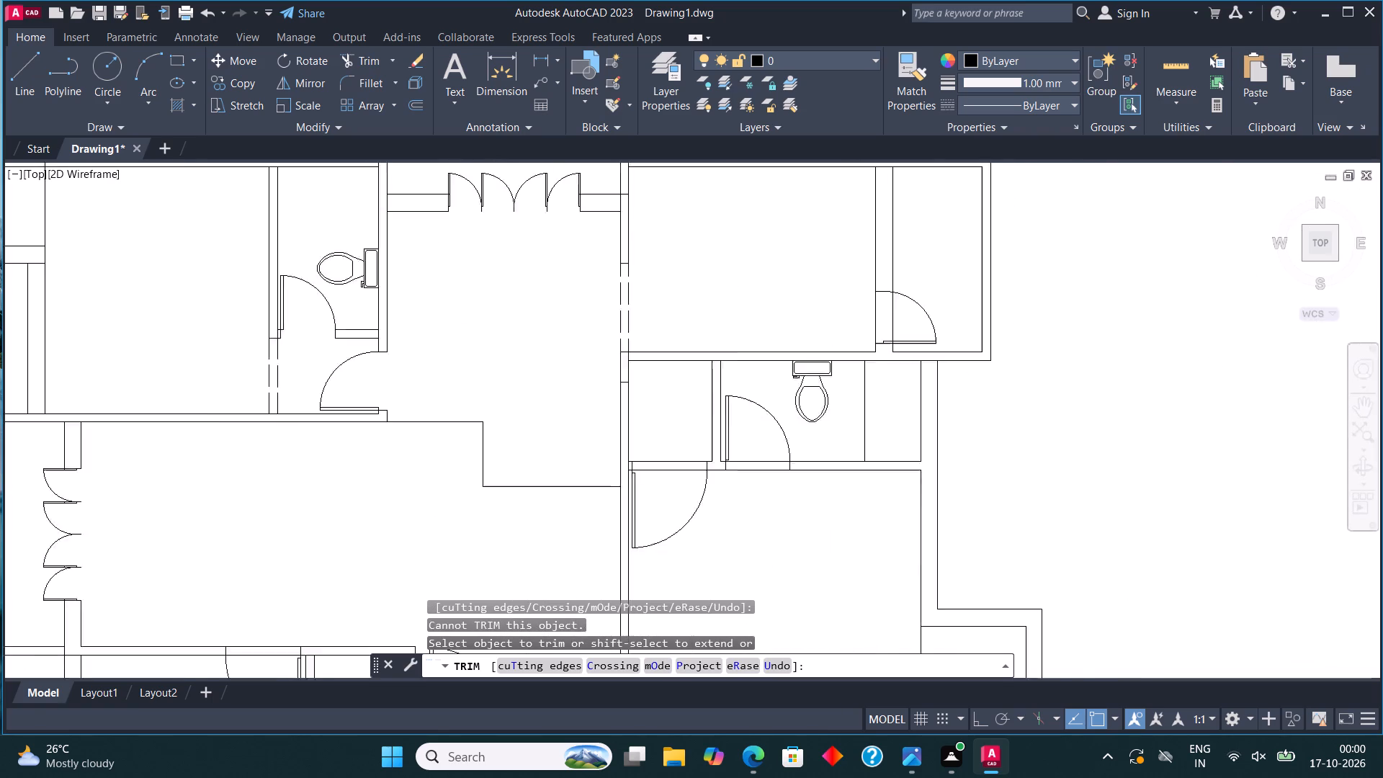
pyautogui.scroll(2, 699, 436)
pyautogui.click(789, 452)
pyautogui.click(789, 547)
pyautogui.click(762, 477)
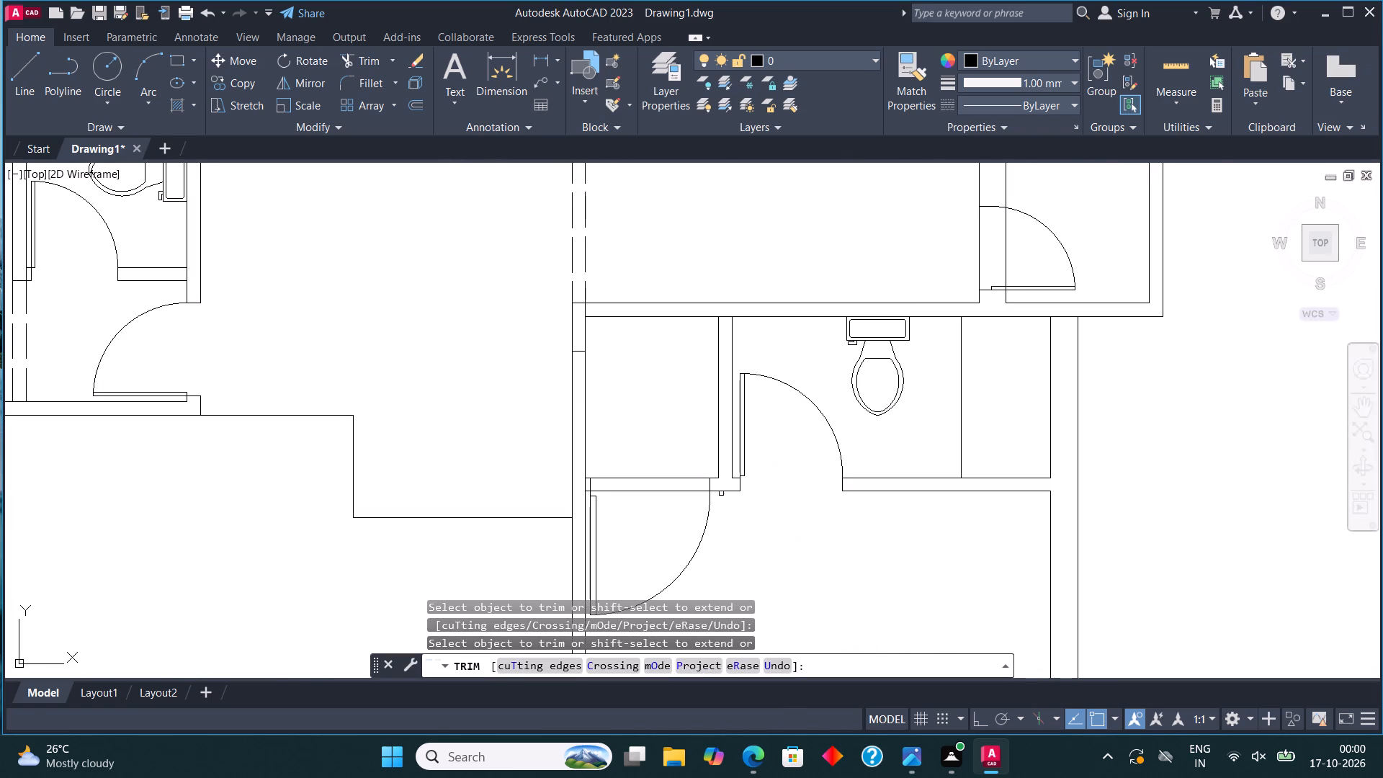
pyautogui.moveTo(663, 506); pyautogui.dragTo(663, 488)
pyautogui.click(661, 408)
pyautogui.click(653, 497)
pyautogui.click(953, 257)
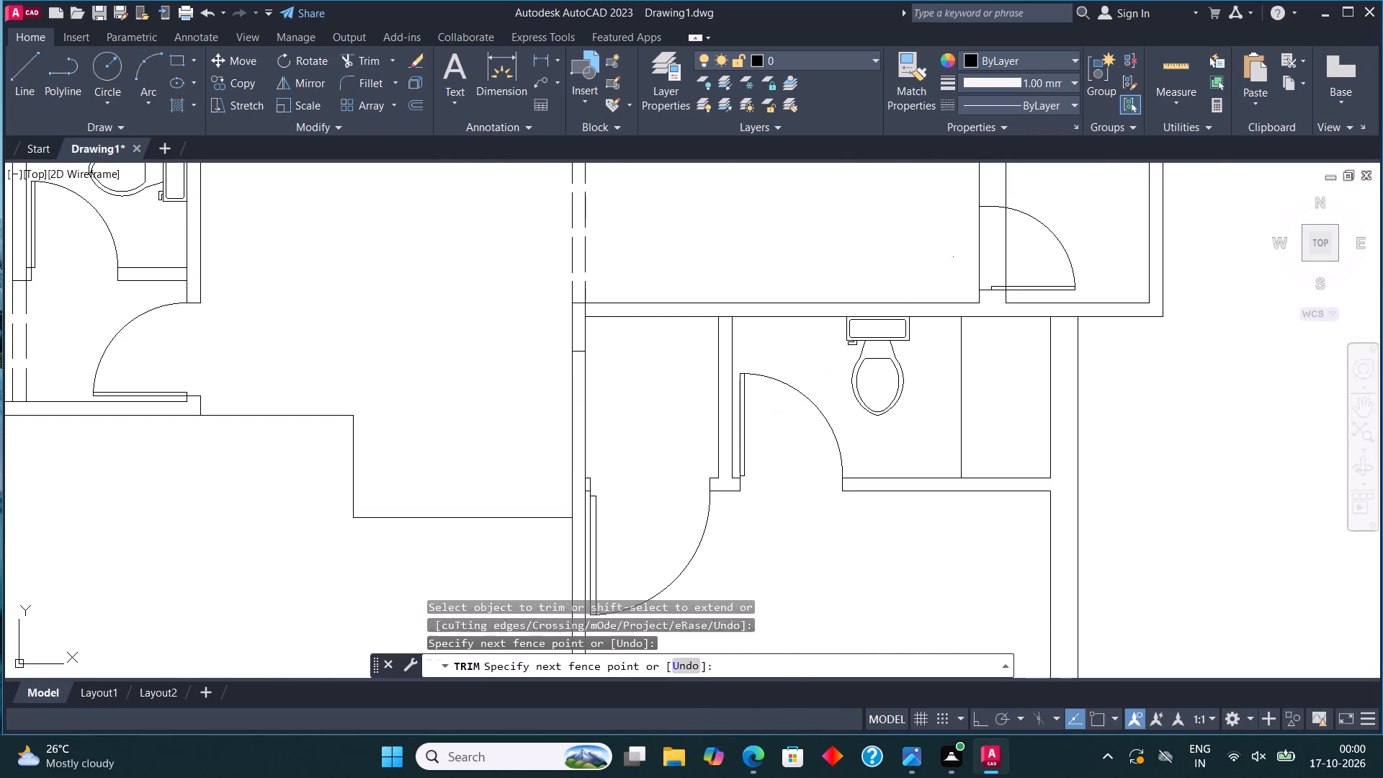
pyautogui.click(1005, 246)
pyautogui.click(1013, 247)
pyautogui.click(921, 261)
# Trim the wall lines crossing the upper middle bedroom door, its bathroom door and the central hall's upper door.
pyautogui.scroll(-3, 796, 254)
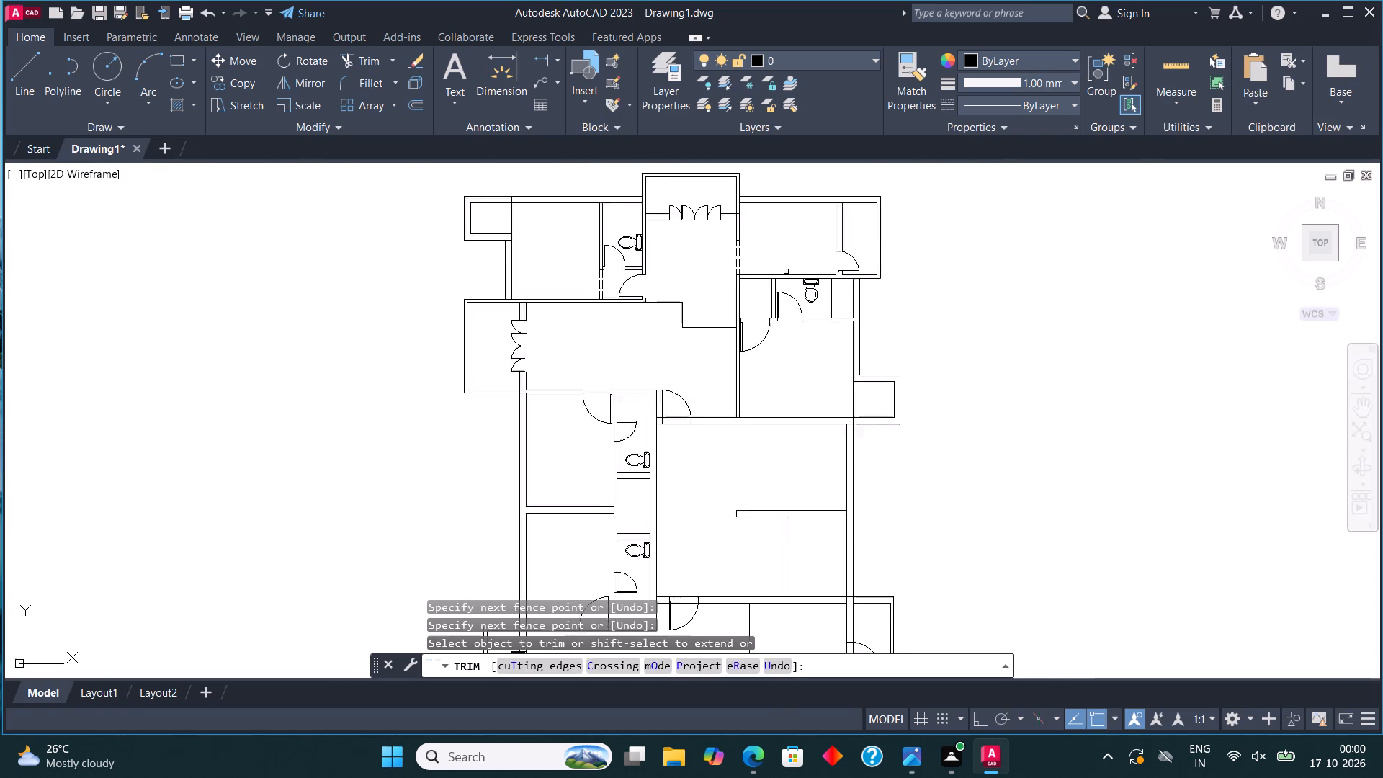
pyautogui.scroll(-1, 786, 272)
pyautogui.scroll(4, 661, 341)
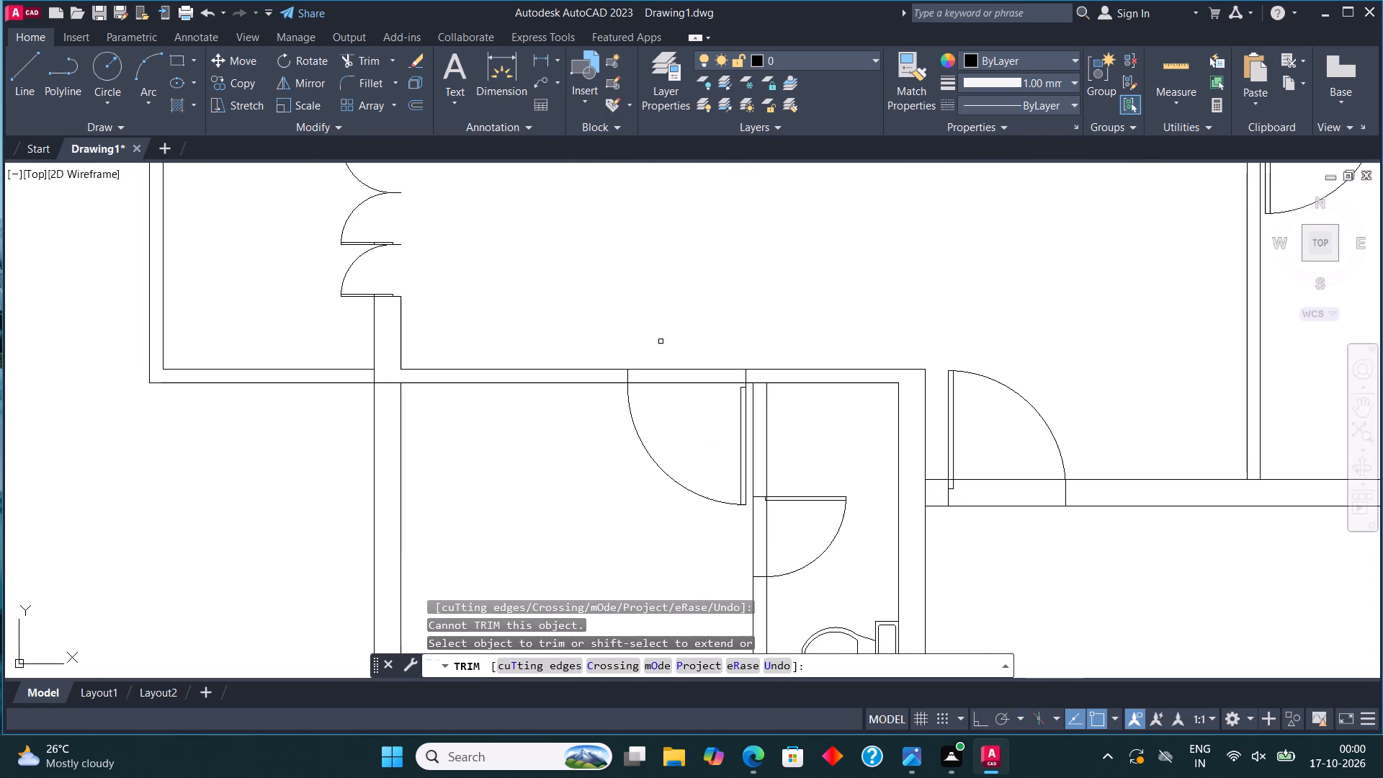
pyautogui.click(683, 419)
pyautogui.click(684, 320)
pyautogui.click(779, 539)
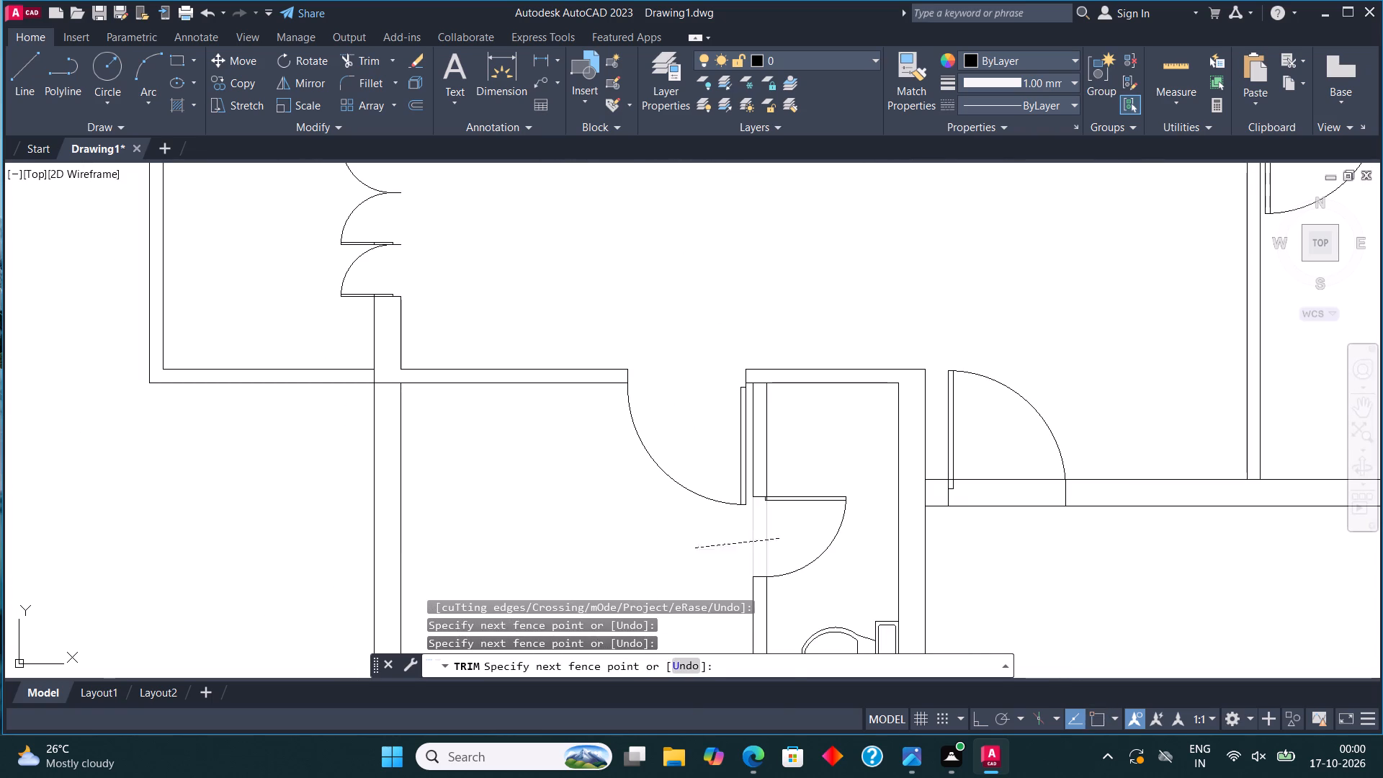
pyautogui.click(694, 548)
pyautogui.click(1012, 451)
pyautogui.click(998, 526)
pyautogui.scroll(-1, 889, 409)
pyautogui.scroll(2, 980, 470)
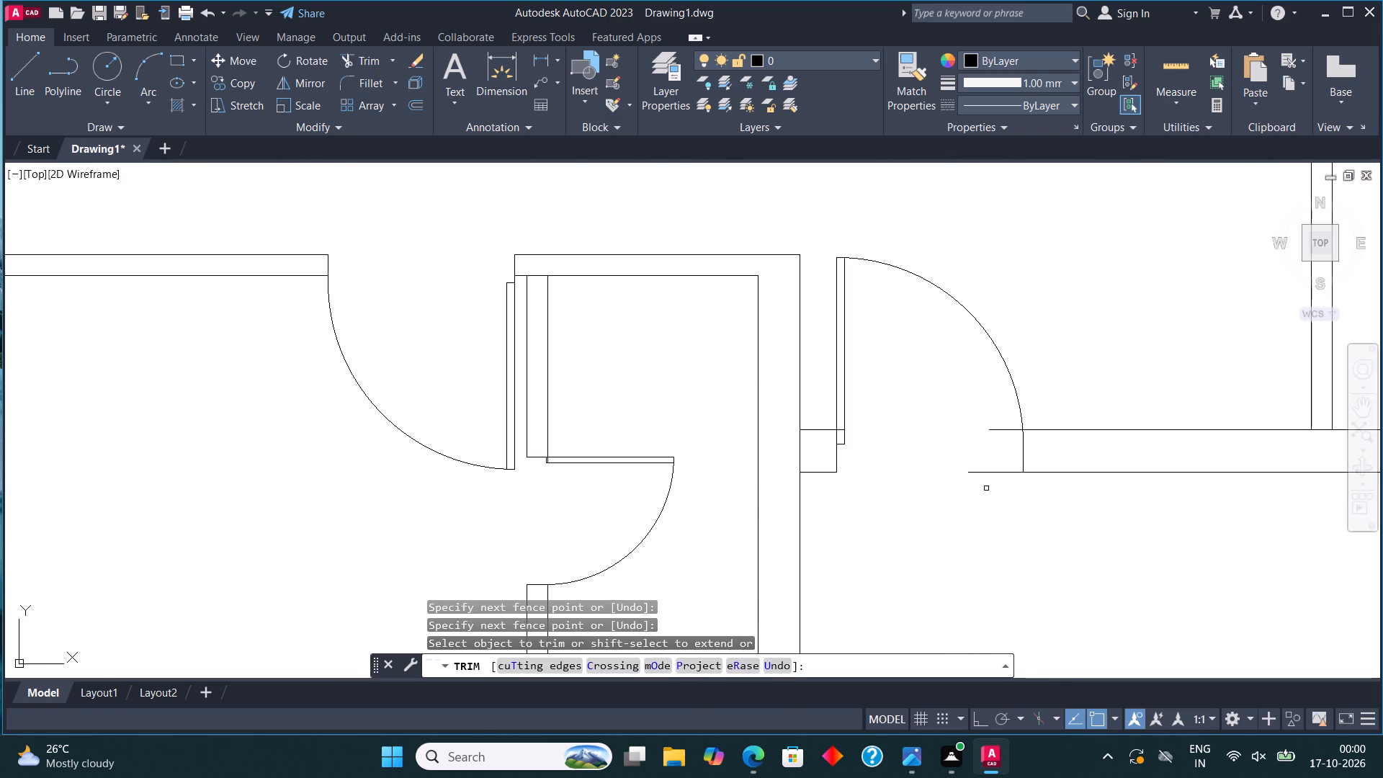
pyautogui.click(988, 493)
pyautogui.click(995, 426)
# Trim the wall lines crossing the lower middle bedroom door, its bathroom door and the central hall's lower door.
pyautogui.scroll(-4, 853, 349)
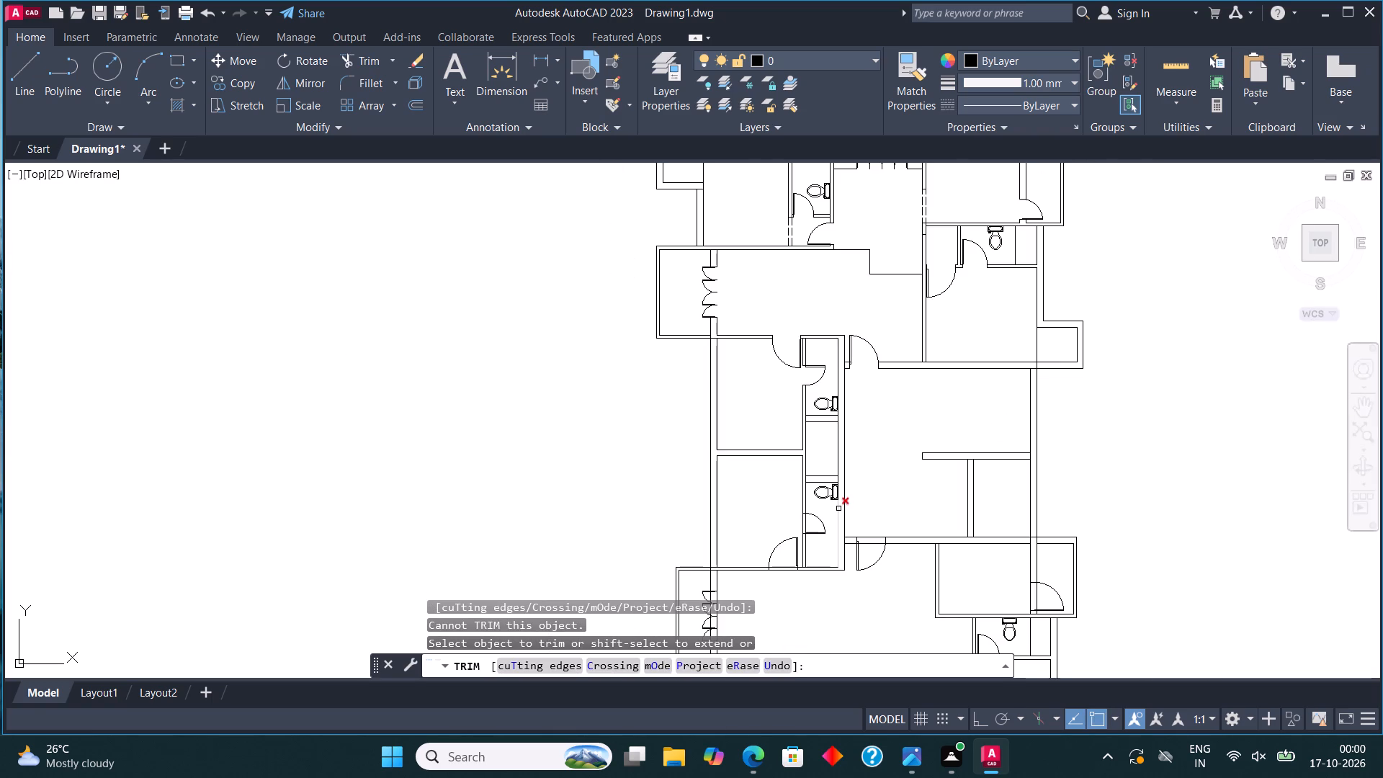
pyautogui.scroll(3, 792, 581)
pyautogui.click(784, 583)
pyautogui.click(782, 522)
pyautogui.click(870, 356)
pyautogui.click(750, 357)
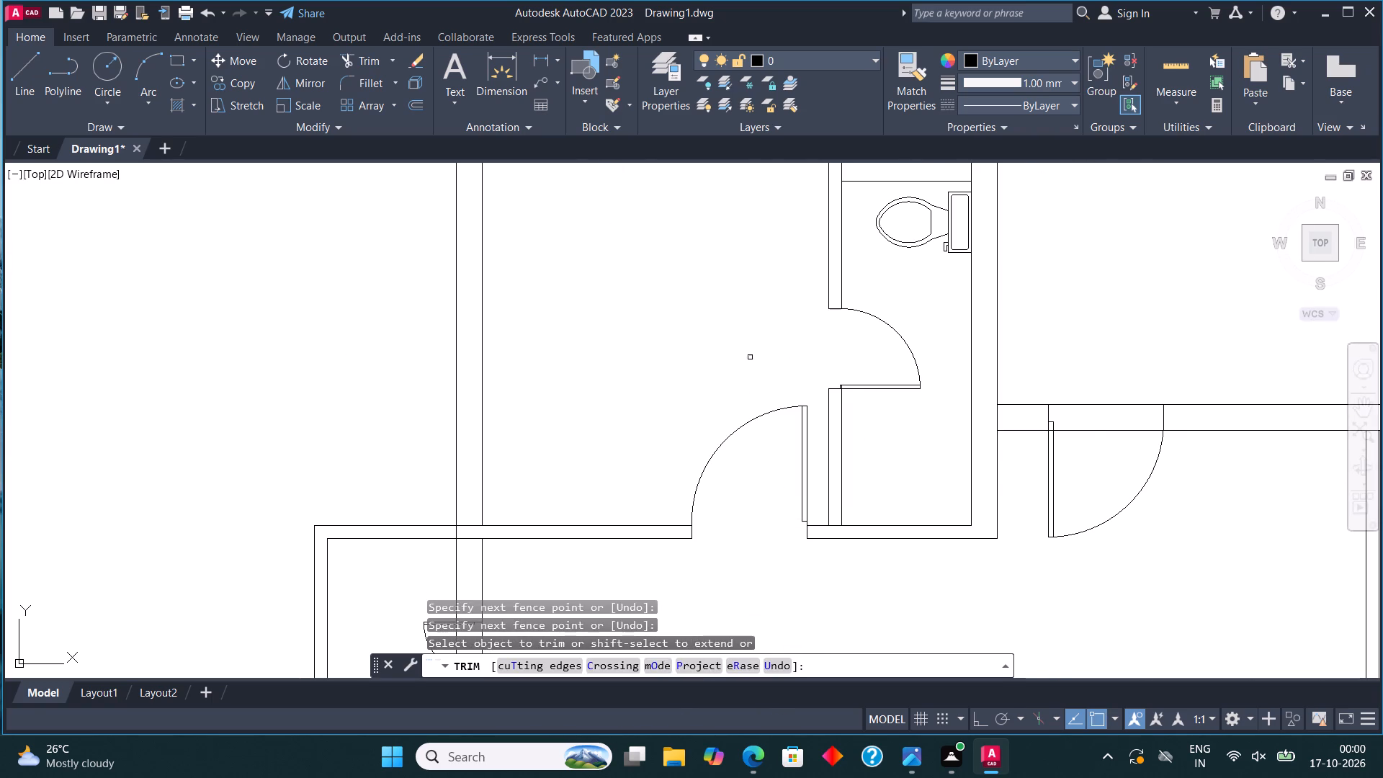
pyautogui.click(1114, 446)
pyautogui.click(1094, 344)
# Trim the wall lines crossing the lower-left bathroom door and the entrance door just above it.
pyautogui.scroll(-4, 720, 334)
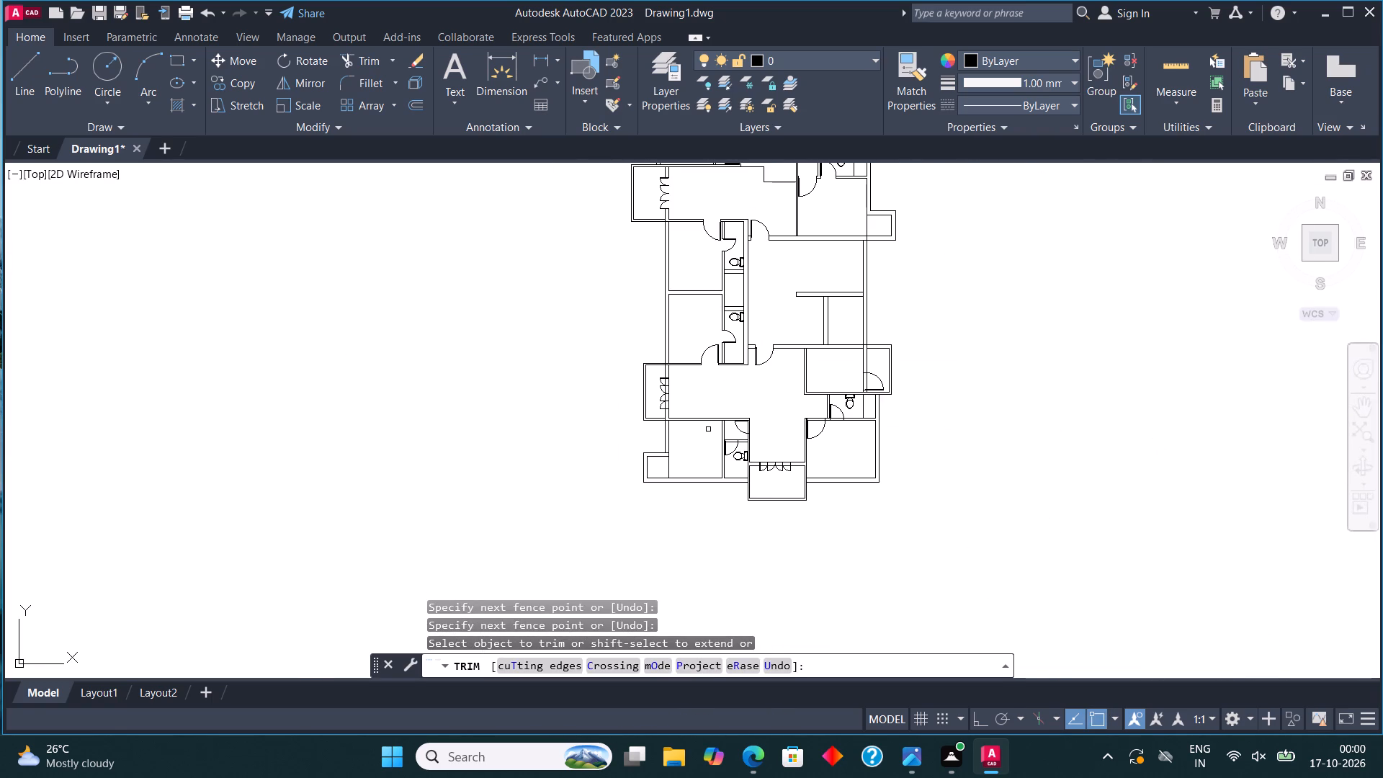
pyautogui.scroll(5, 742, 429)
pyautogui.moveTo(742, 428); pyautogui.dragTo(749, 425)
pyautogui.click(851, 406)
pyautogui.click(637, 578)
pyautogui.click(637, 498)
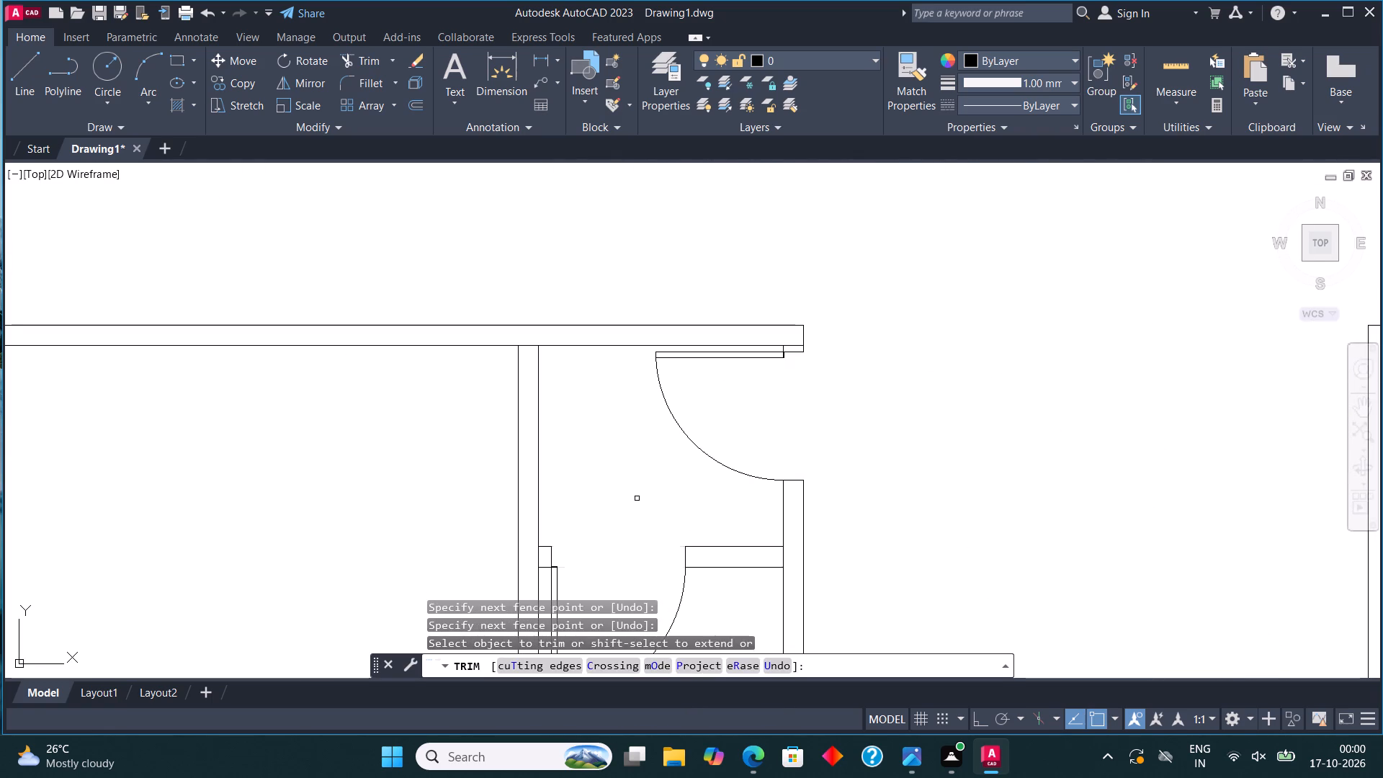
# Trim the wall lines crossing the lower-right bedroom door, its bathroom door and the door of the corner room above.
pyautogui.scroll(-5, 659, 485)
pyautogui.scroll(4, 808, 481)
pyautogui.click(600, 468)
pyautogui.click(601, 377)
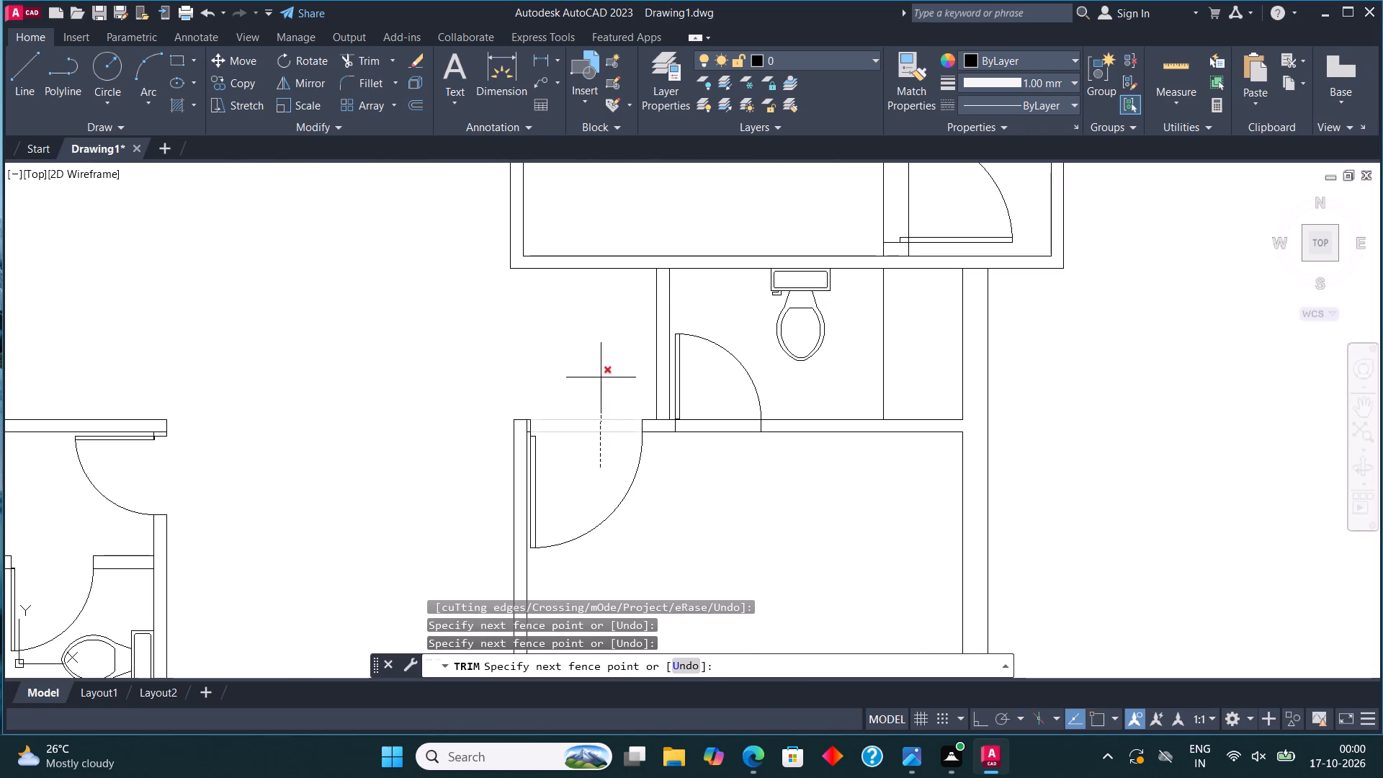
pyautogui.click(710, 410)
pyautogui.click(711, 497)
pyautogui.scroll(-2, 785, 393)
pyautogui.scroll(3, 833, 316)
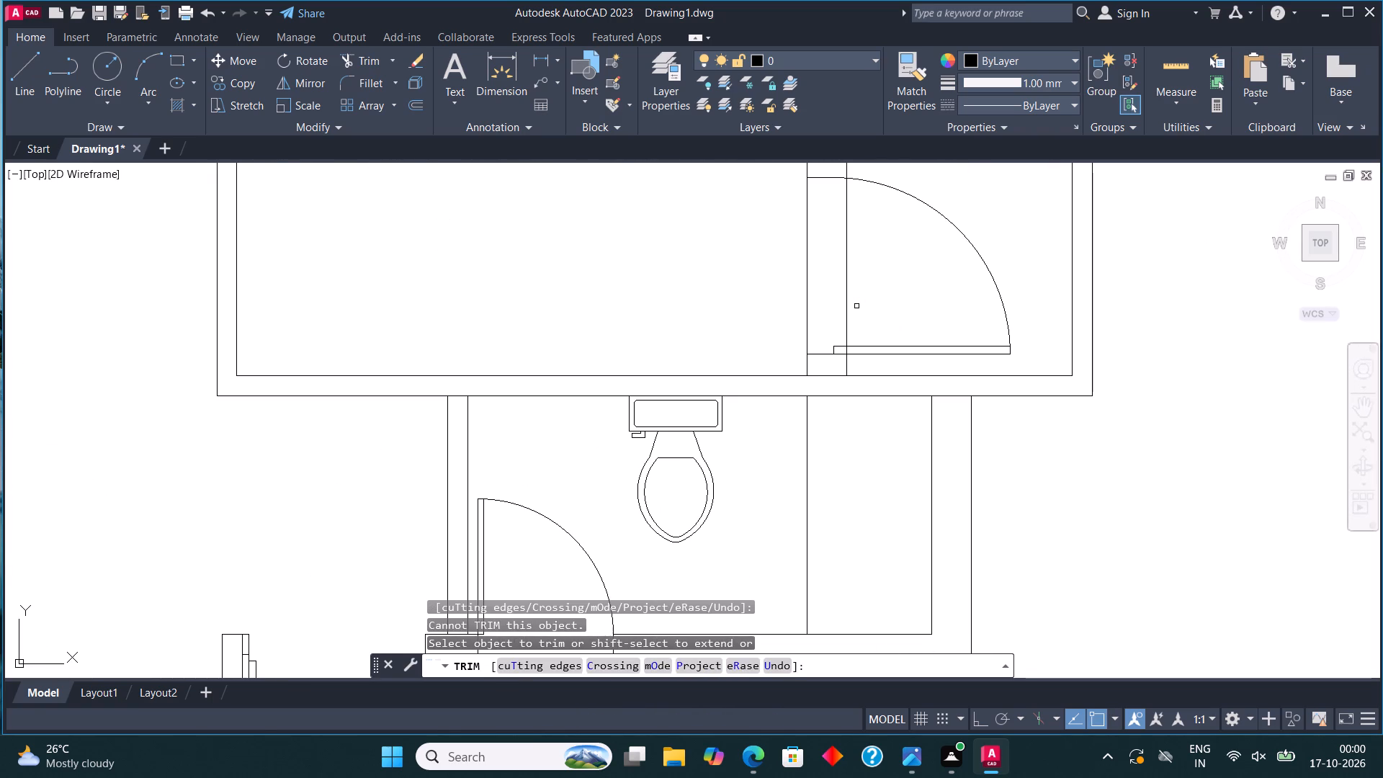
pyautogui.click(856, 306)
pyautogui.click(793, 299)
# Trim both wall lines across the four-leaf folding door between the hall and the bottom middle porch.
pyautogui.scroll(-4, 805, 377)
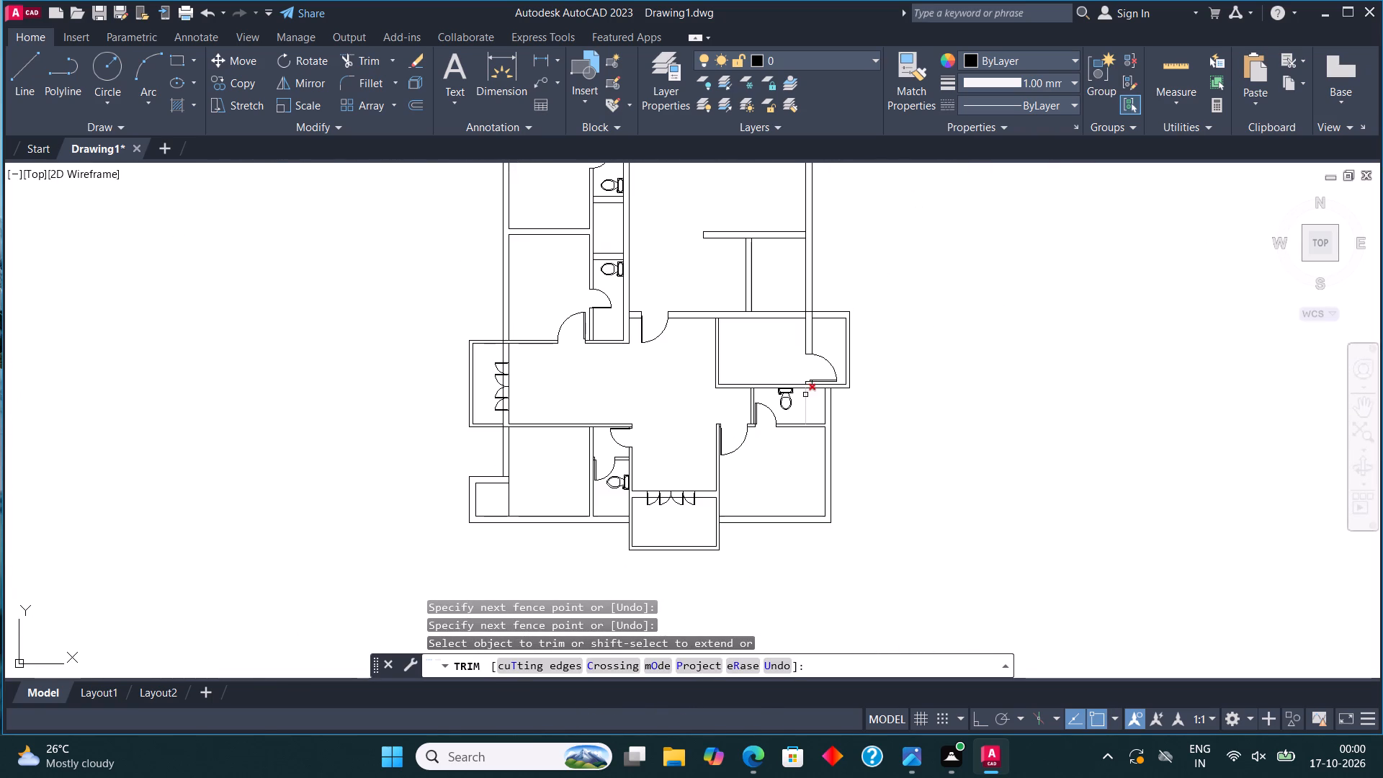
pyautogui.scroll(5, 668, 501)
pyautogui.click(499, 492)
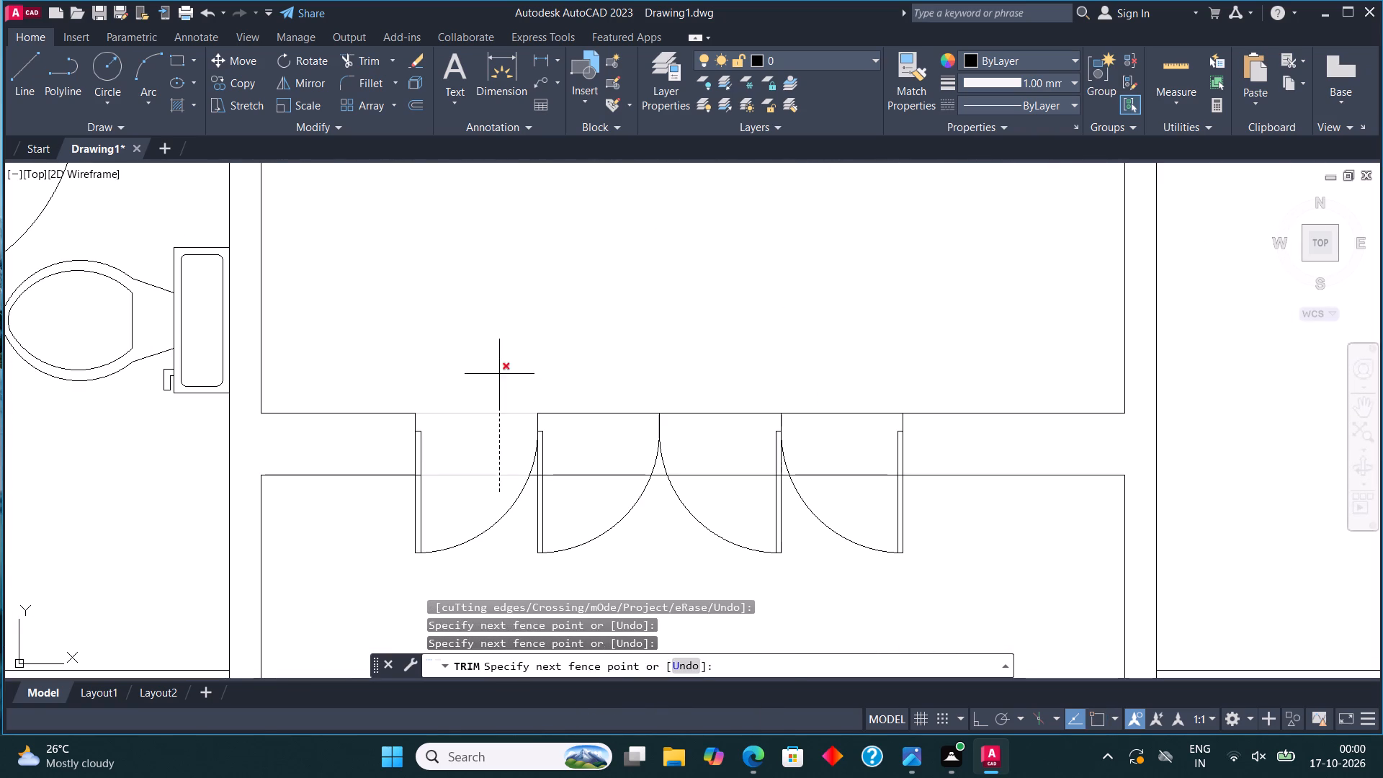
pyautogui.click(499, 371)
pyautogui.click(584, 498)
pyautogui.click(576, 364)
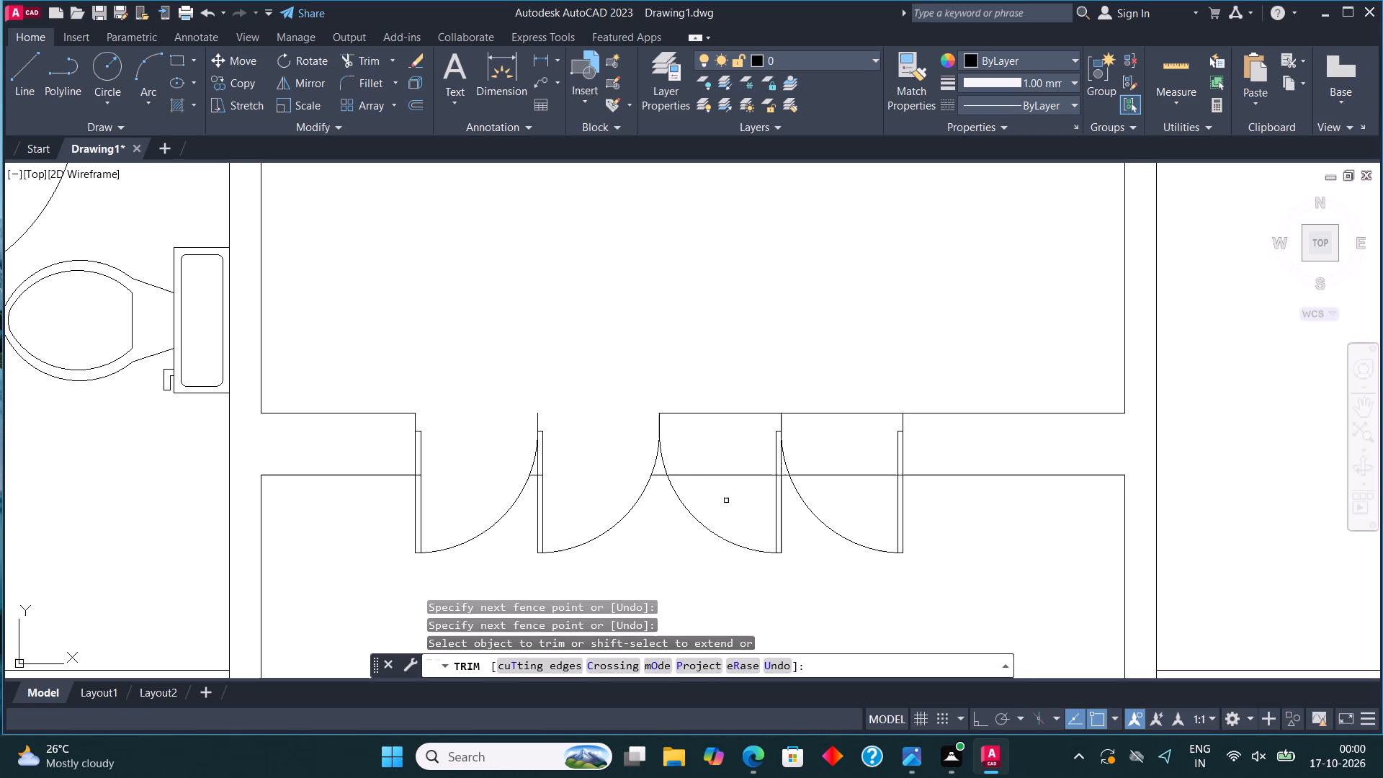
pyautogui.click(728, 501)
pyautogui.click(729, 407)
pyautogui.click(843, 496)
pyautogui.click(843, 368)
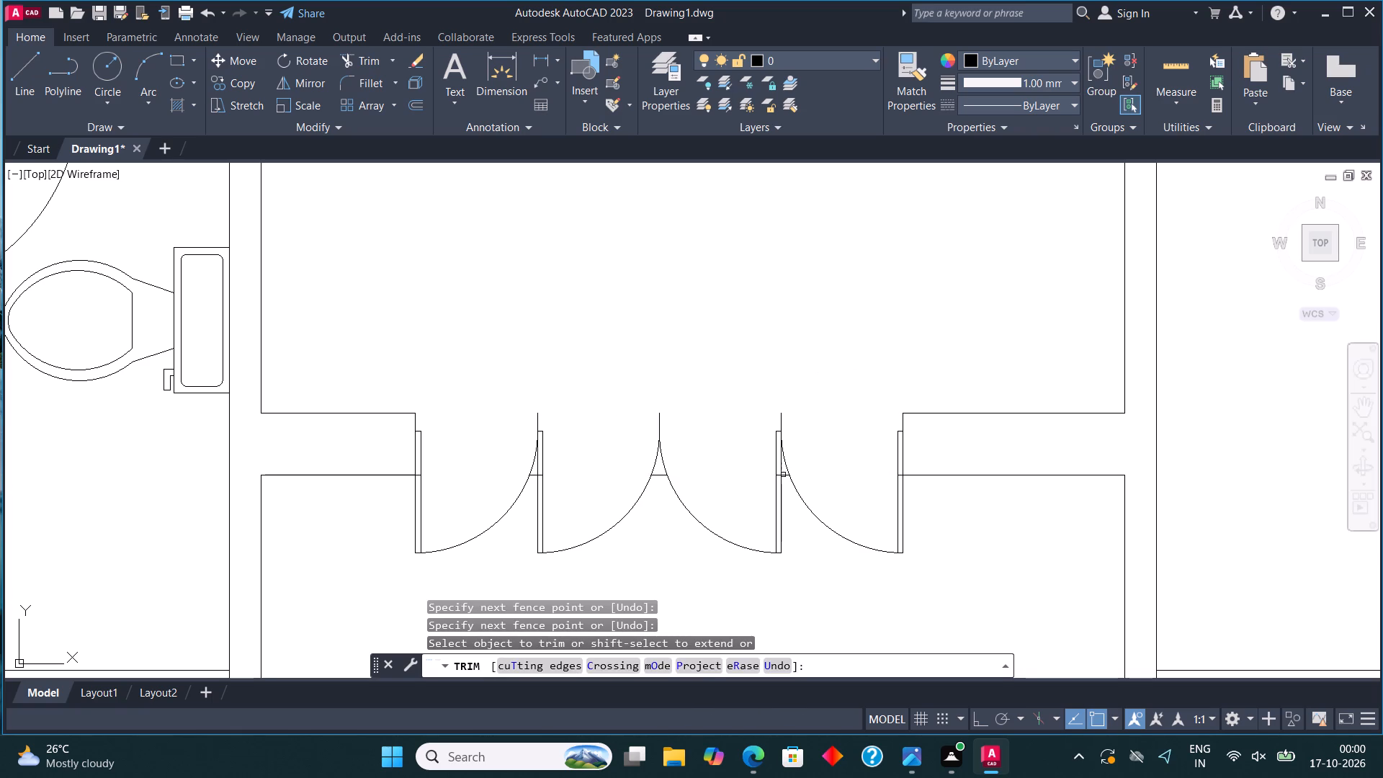
# Trim the leftover wall-line stubs between and beside the leaves of the bottom porch's four-leaf door.
pyautogui.scroll(4, 789, 470)
pyautogui.click(755, 498)
pyautogui.click(753, 527)
pyautogui.moveTo(710, 507); pyautogui.dragTo(710, 525)
pyautogui.scroll(-3, 929, 426)
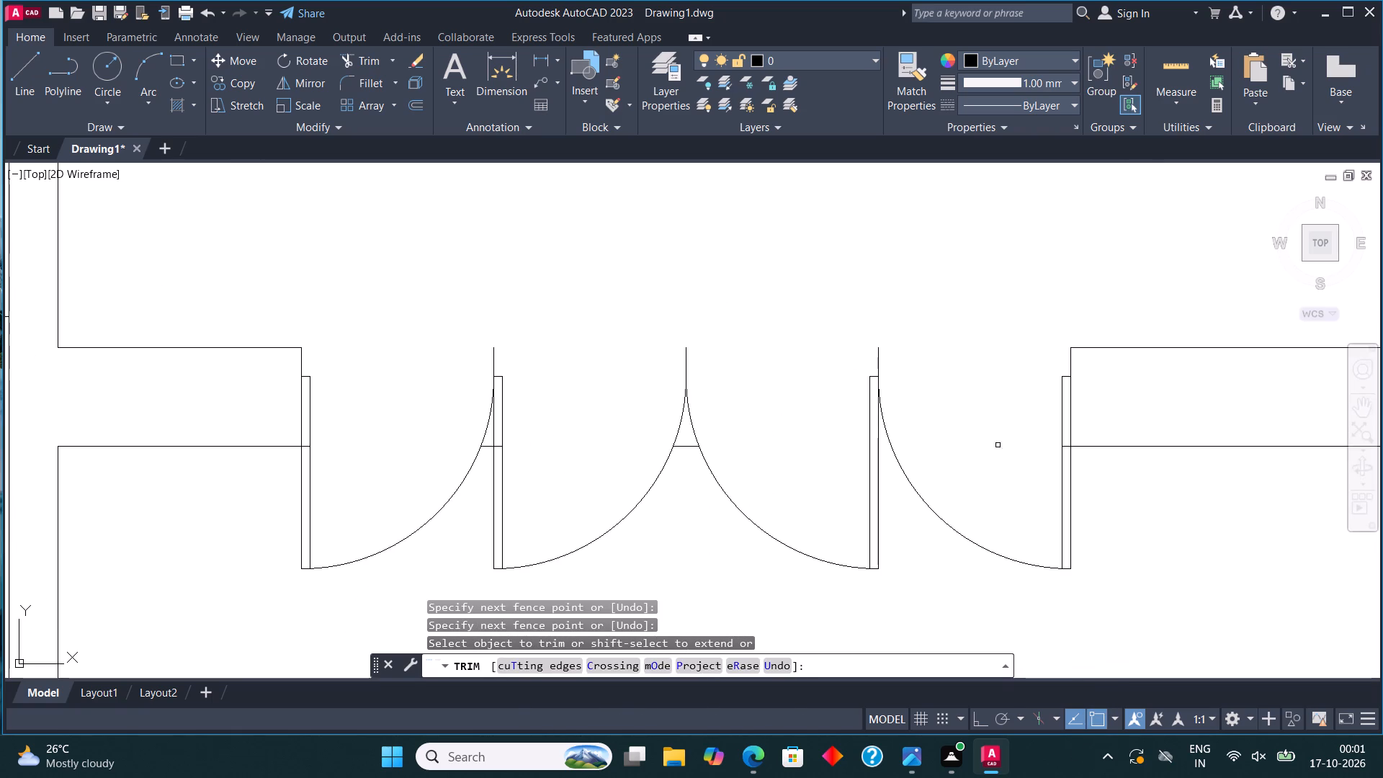
pyautogui.scroll(3, 1070, 432)
pyautogui.click(1035, 514)
pyautogui.click(1035, 473)
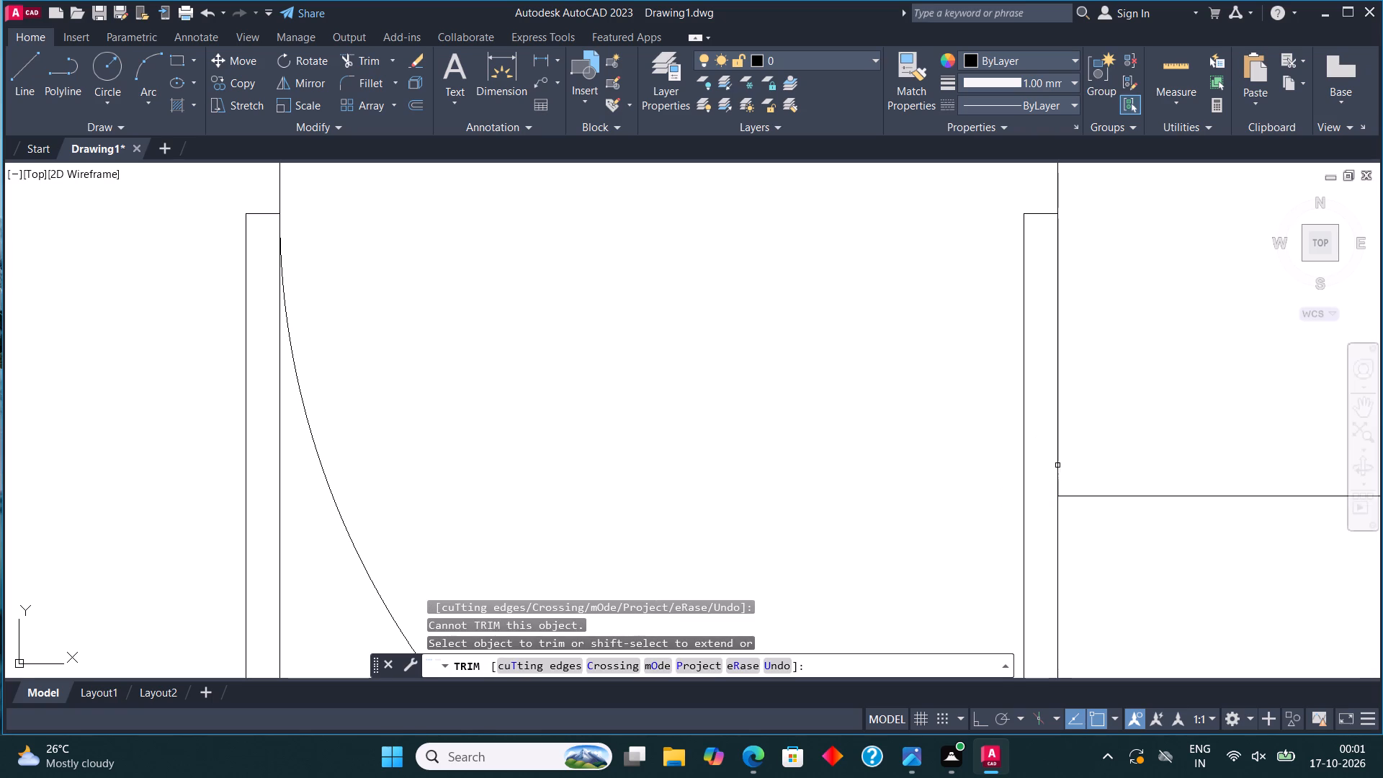
pyautogui.scroll(-3, 1077, 484)
pyautogui.scroll(3, 686, 514)
pyautogui.click(689, 444)
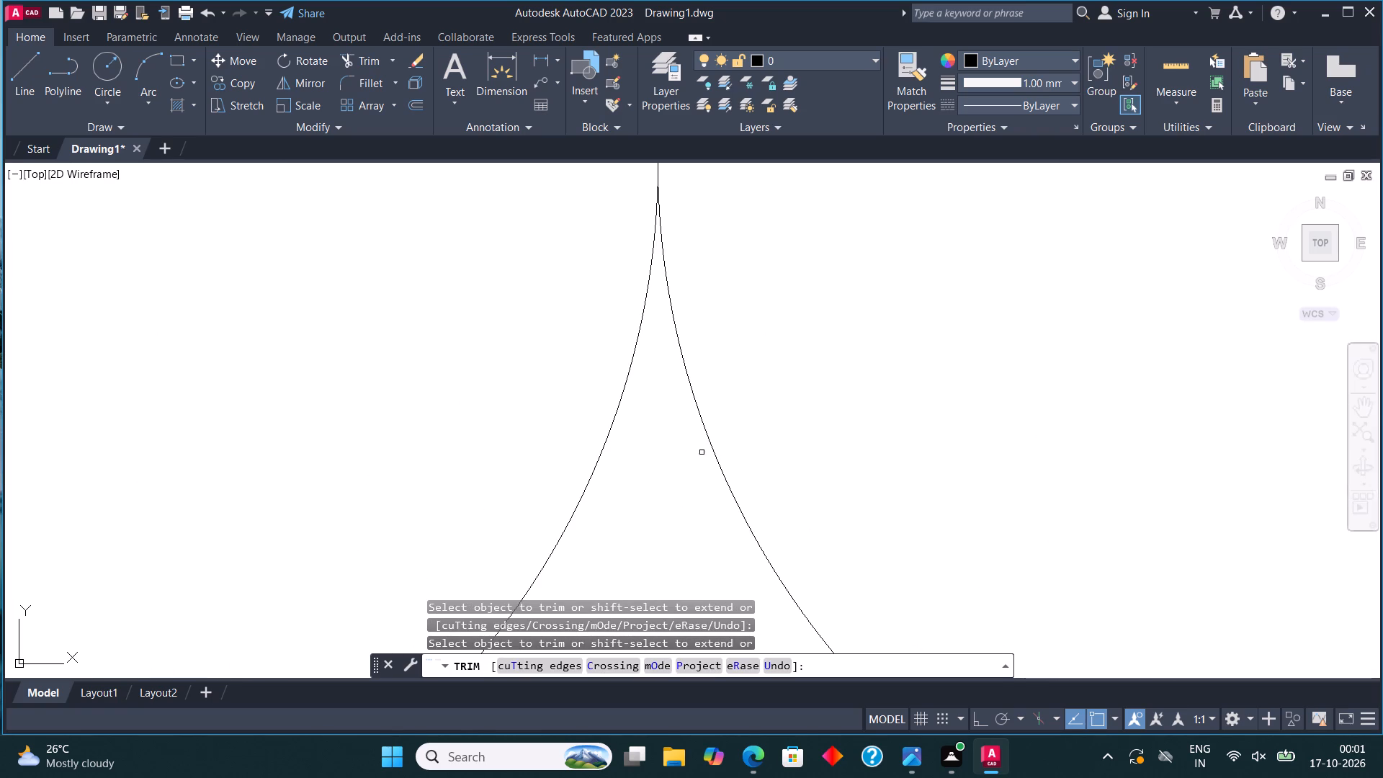
pyautogui.scroll(-4, 1156, 499)
pyautogui.scroll(3, 967, 512)
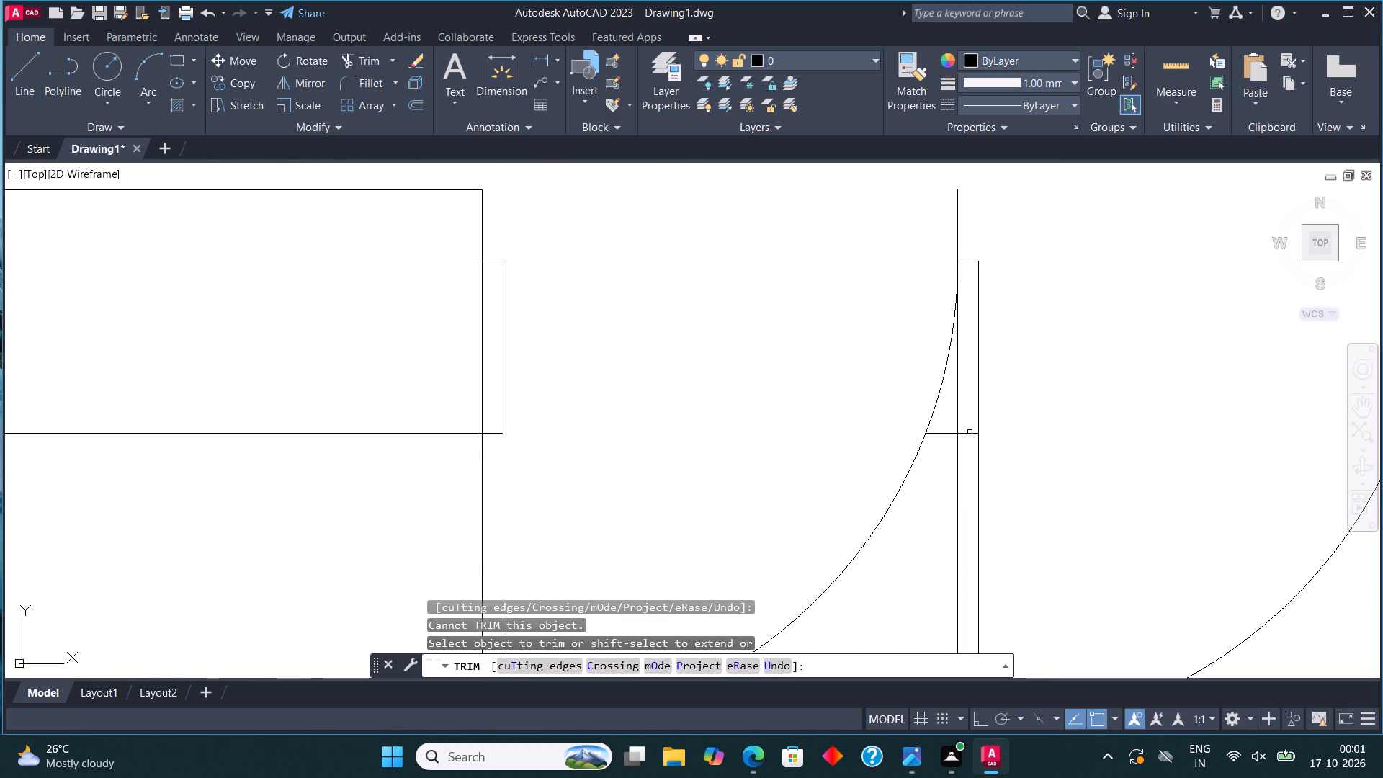
pyautogui.moveTo(970, 431); pyautogui.dragTo(970, 444)
pyautogui.click(966, 455)
pyautogui.click(931, 434)
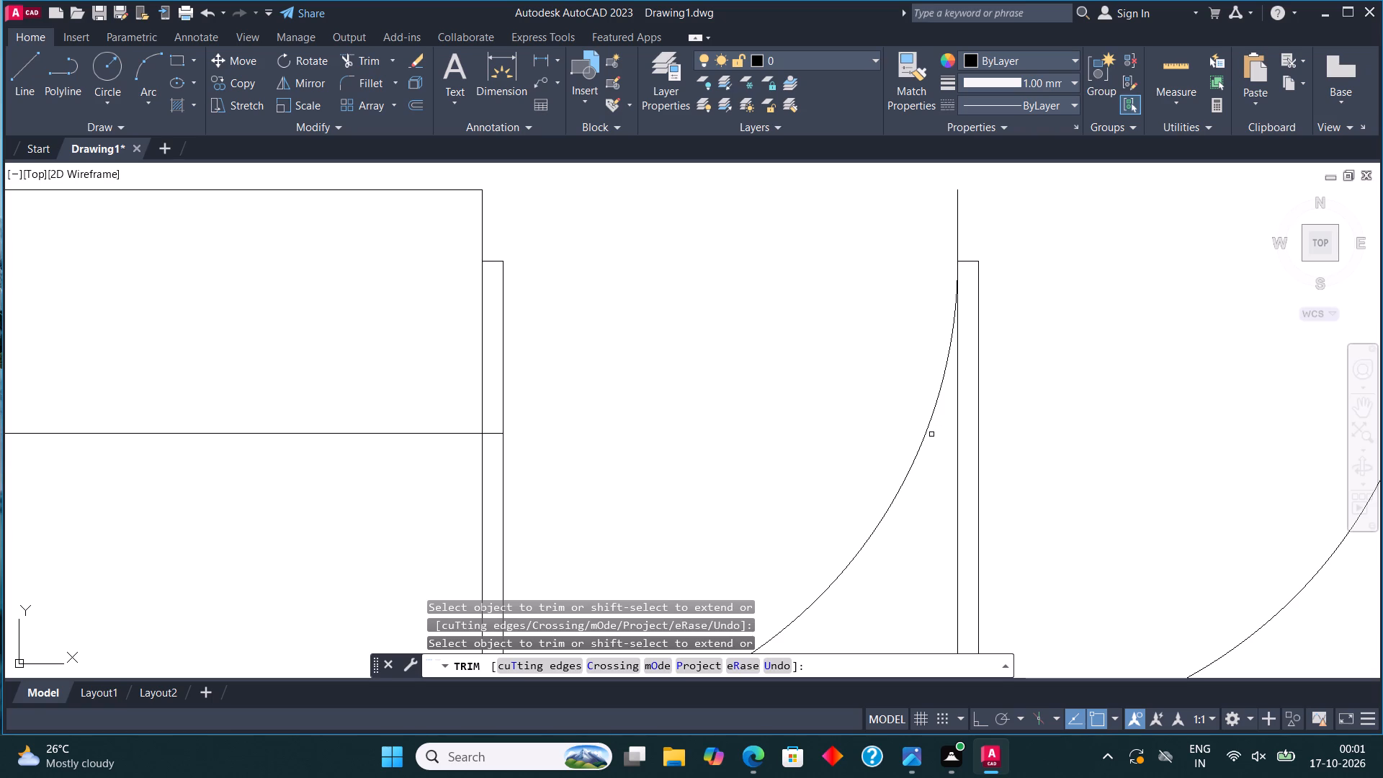
pyautogui.scroll(-7, 947, 437)
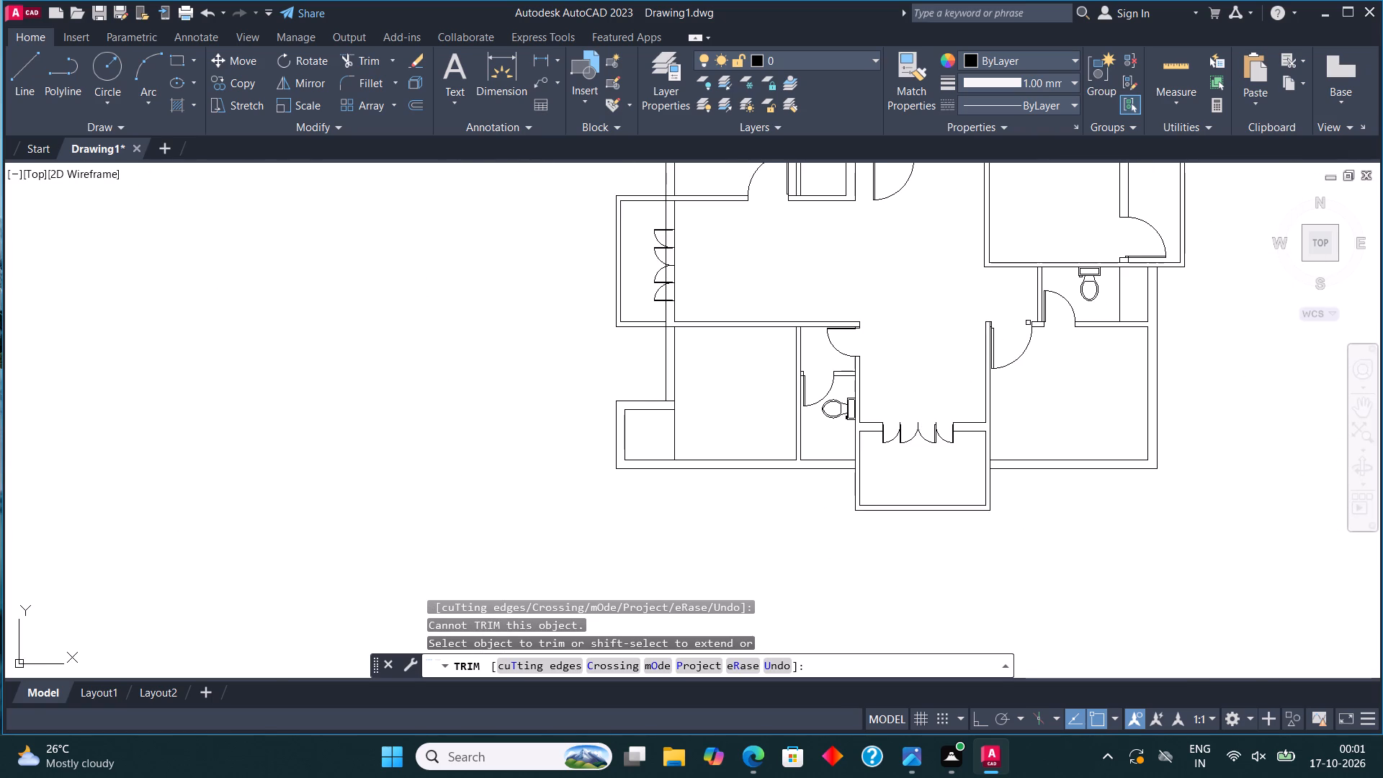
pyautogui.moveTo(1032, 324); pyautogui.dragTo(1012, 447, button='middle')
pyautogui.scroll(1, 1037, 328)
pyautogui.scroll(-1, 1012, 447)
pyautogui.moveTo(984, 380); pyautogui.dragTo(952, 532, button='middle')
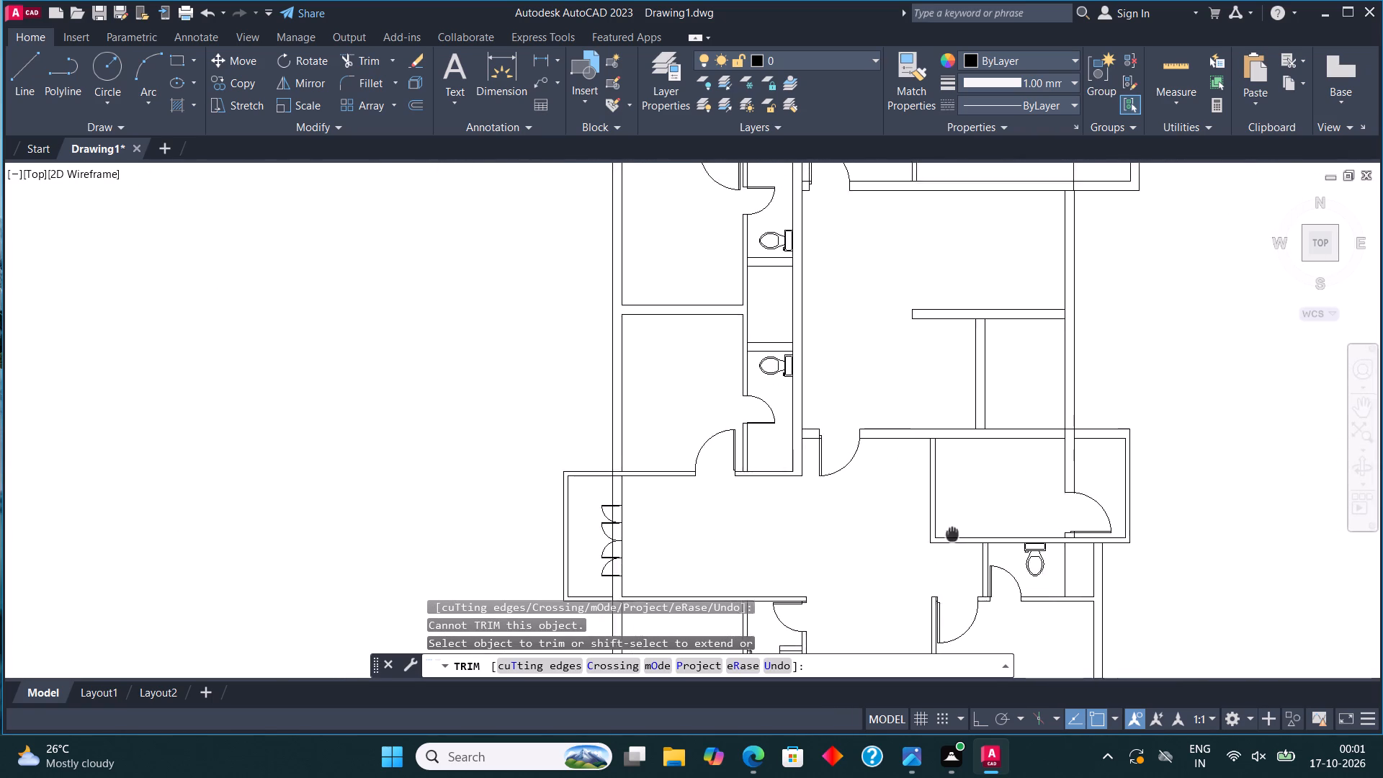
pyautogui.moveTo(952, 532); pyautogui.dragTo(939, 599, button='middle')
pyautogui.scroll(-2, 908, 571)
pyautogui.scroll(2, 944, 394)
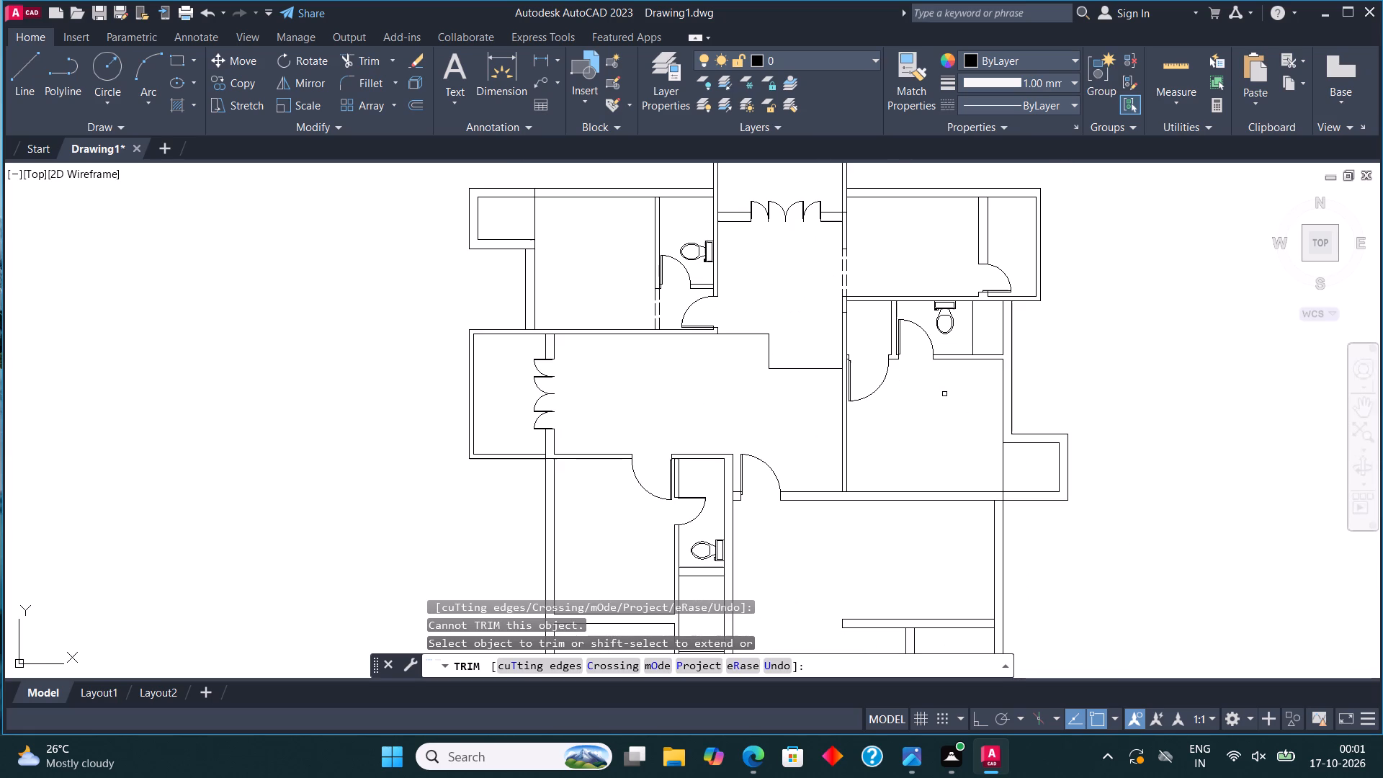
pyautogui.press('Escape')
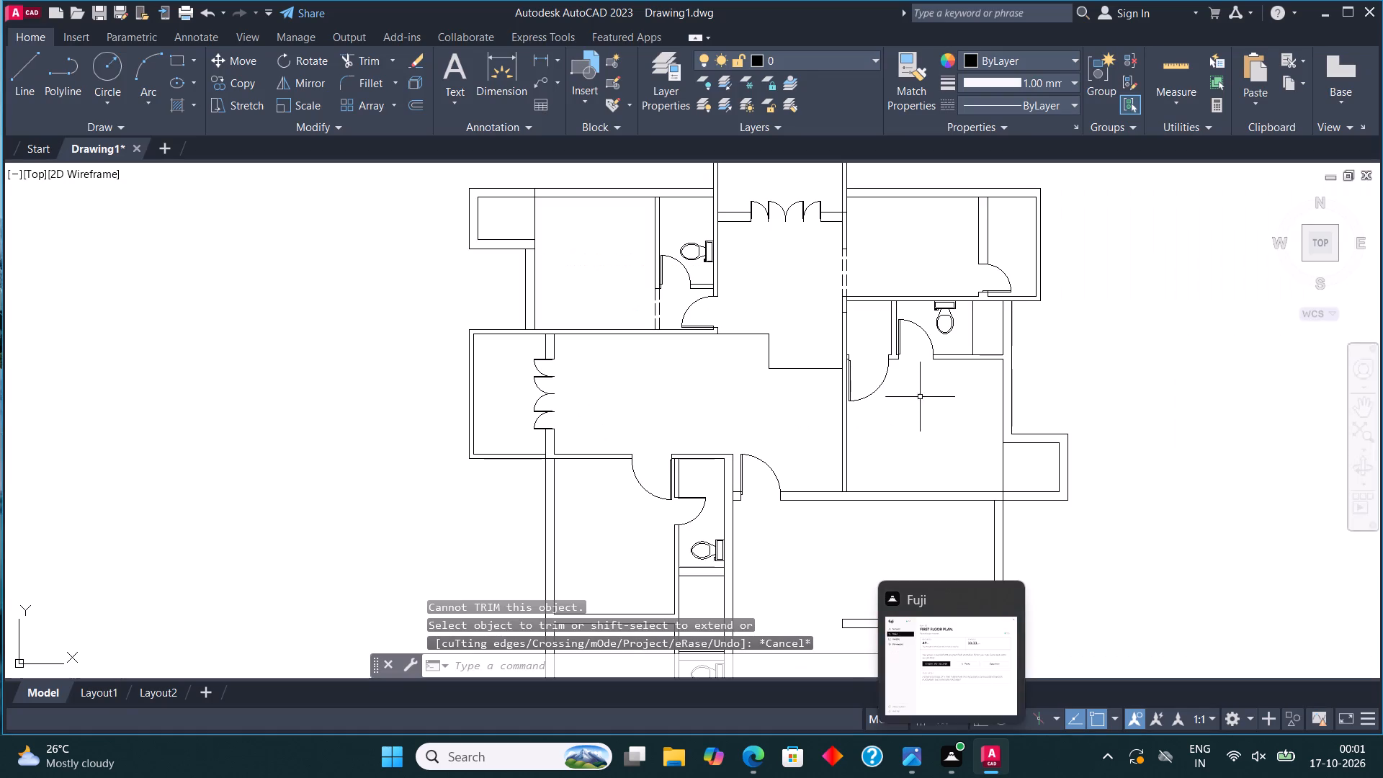
# Draw a rectangular bed against the bathroom partition in the upper-left bedroom, with a small side-table rectangle adjoining its upper edge.
pyautogui.scroll(-1, 772, 367)
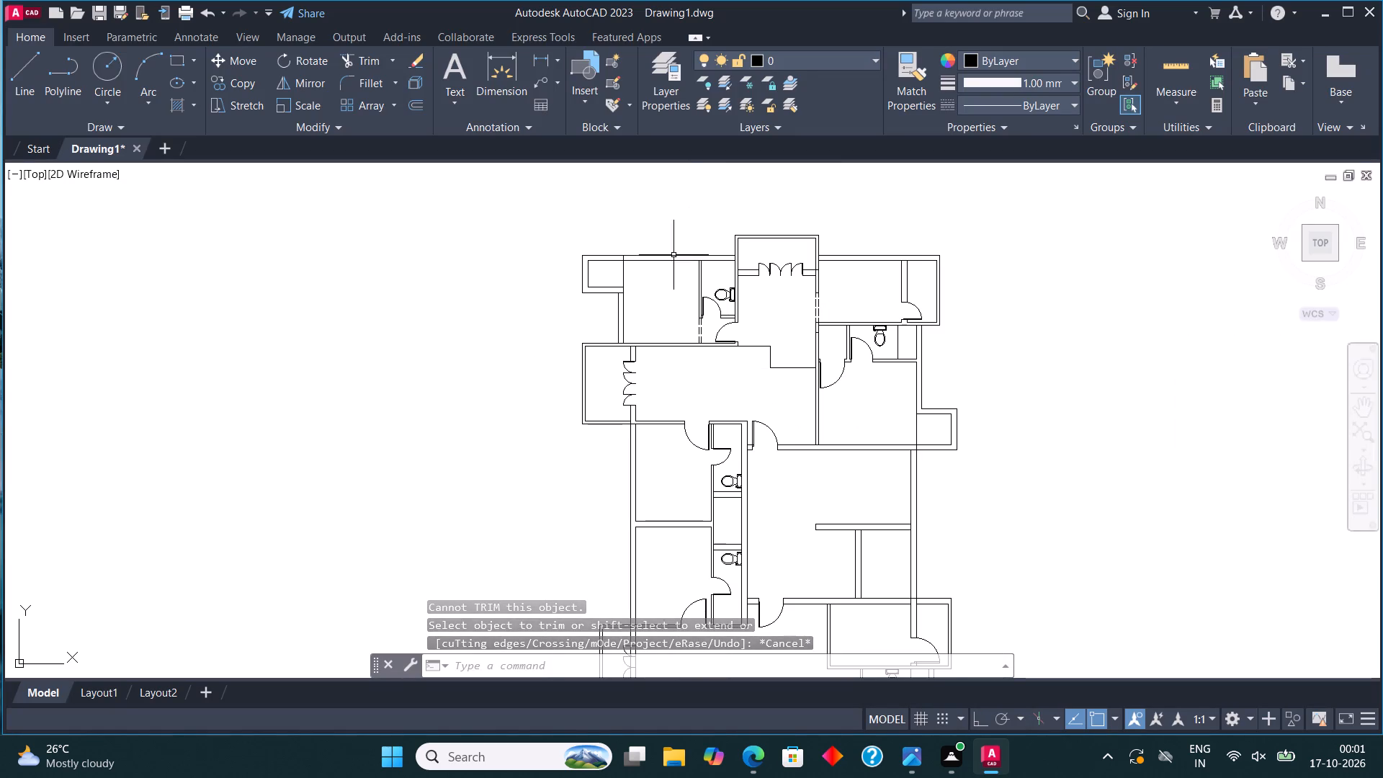
pyautogui.scroll(2, 643, 265)
pyautogui.scroll(1, 766, 299)
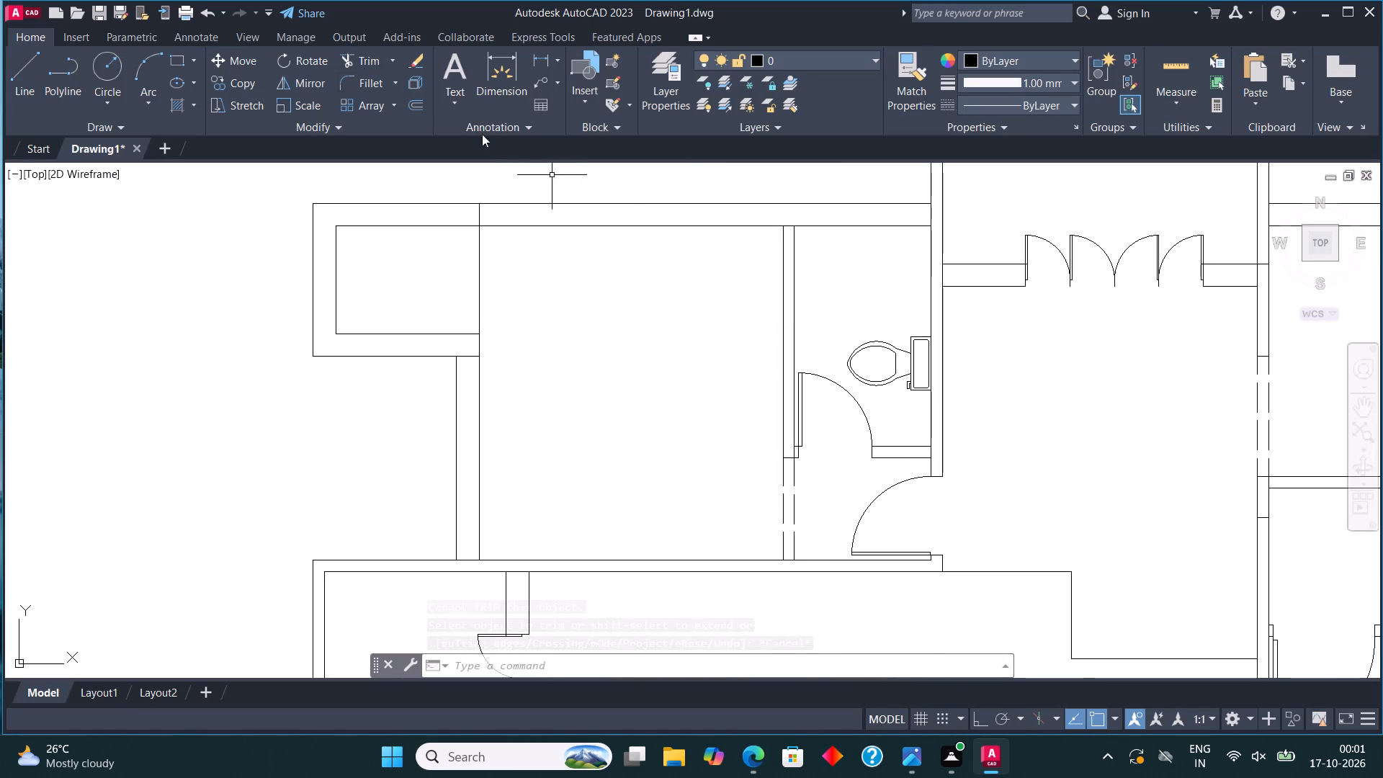
pyautogui.click(171, 55)
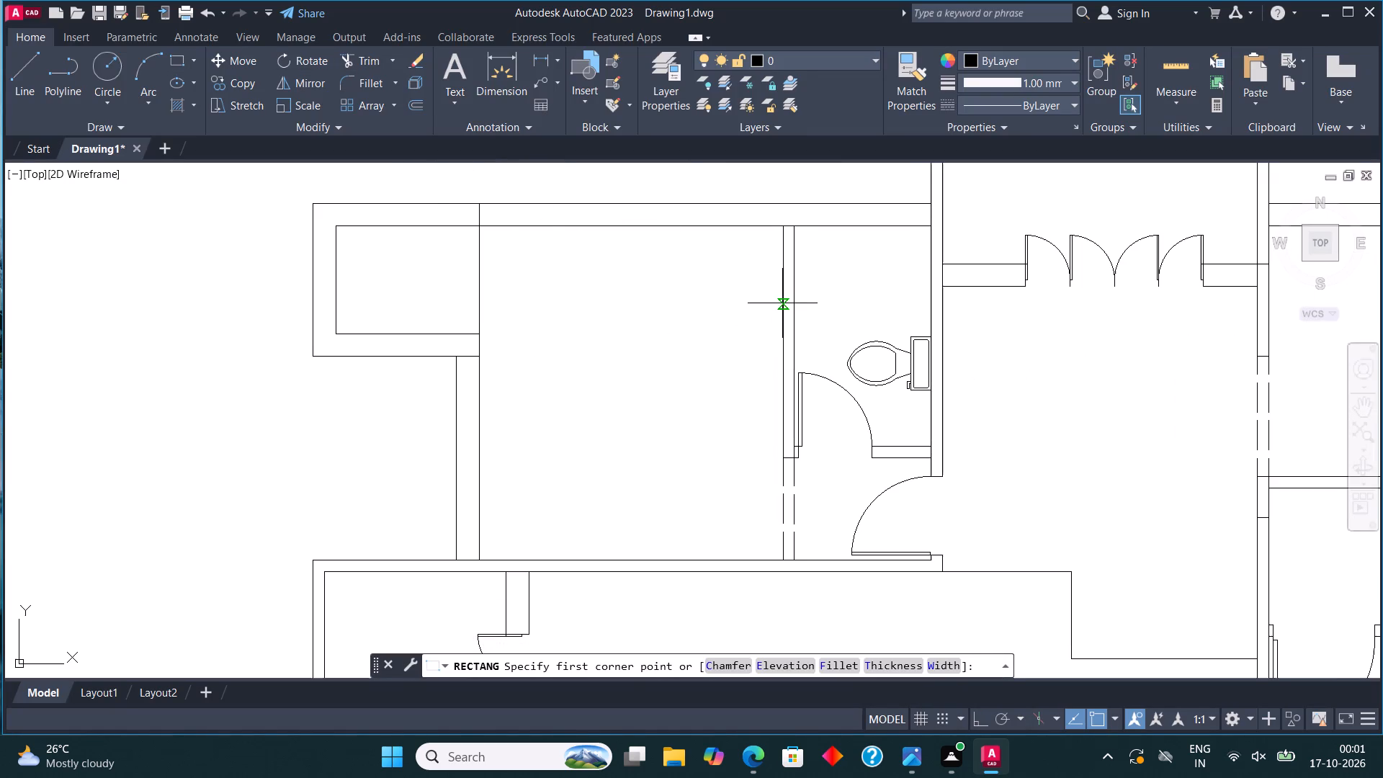
pyautogui.click(782, 303)
pyautogui.click(615, 425)
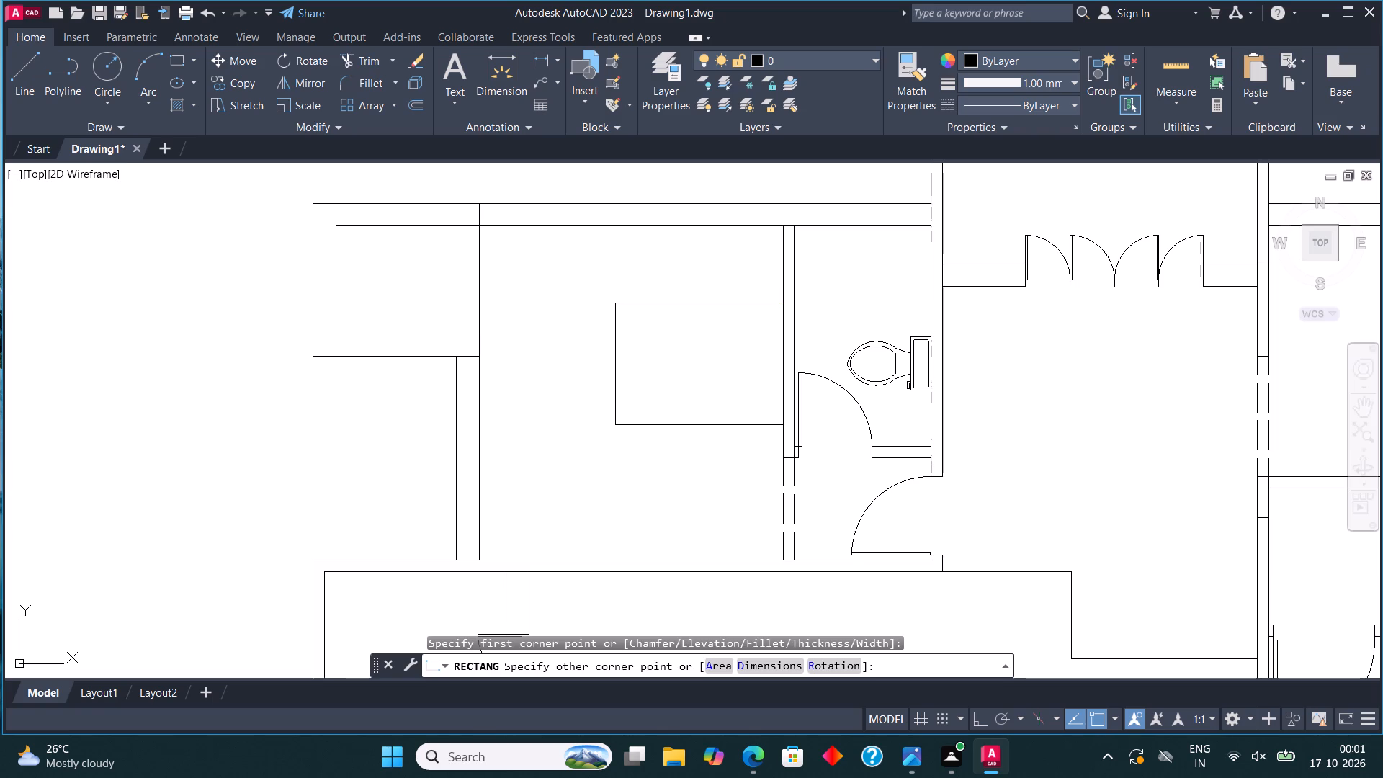
pyautogui.click(176, 62)
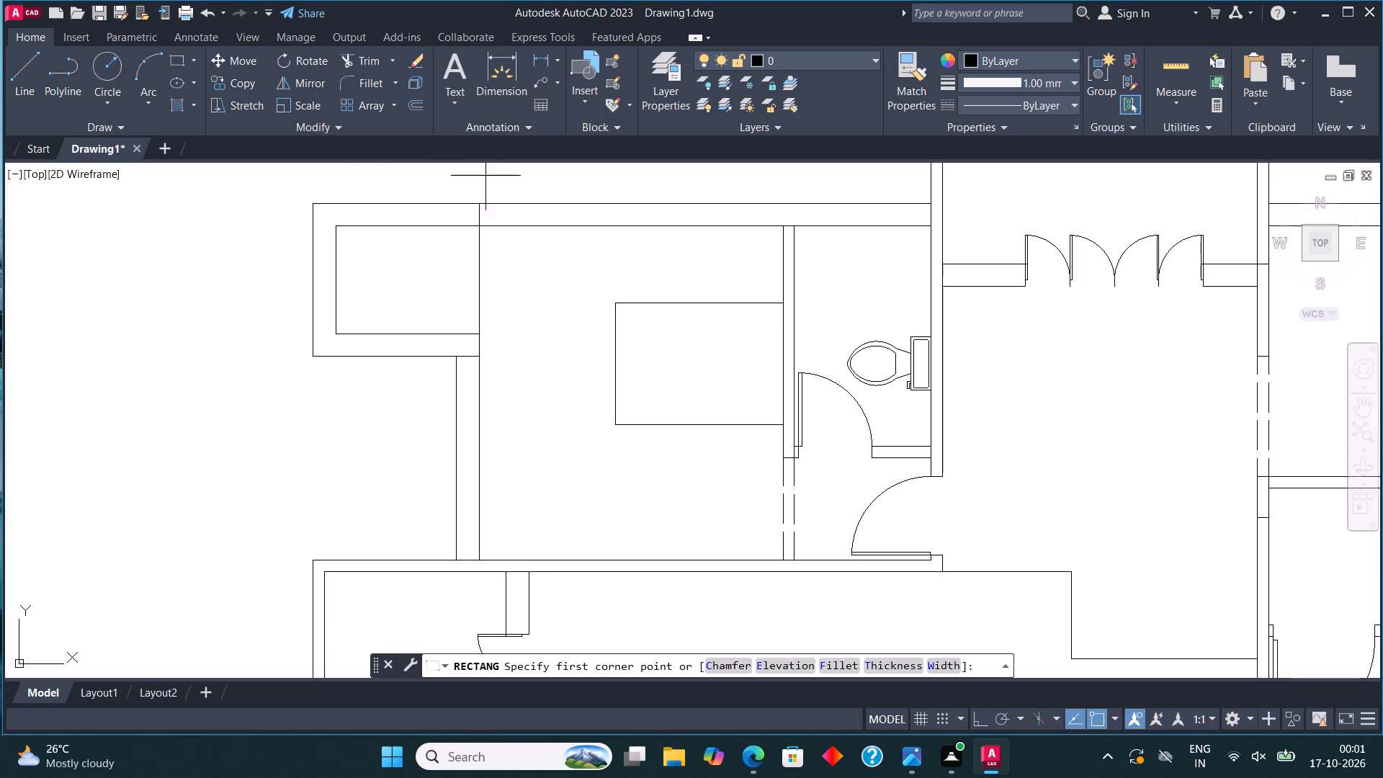
pyautogui.click(779, 299)
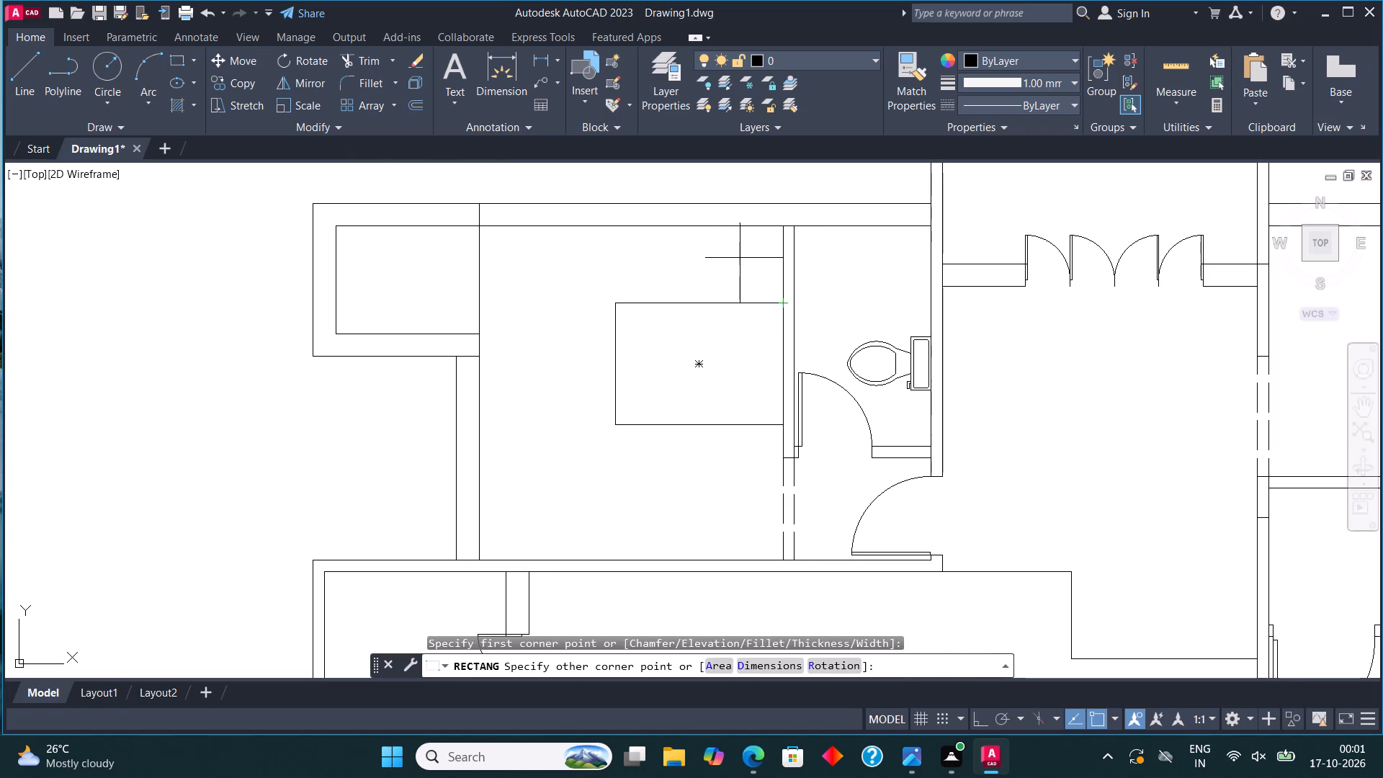
pyautogui.click(735, 252)
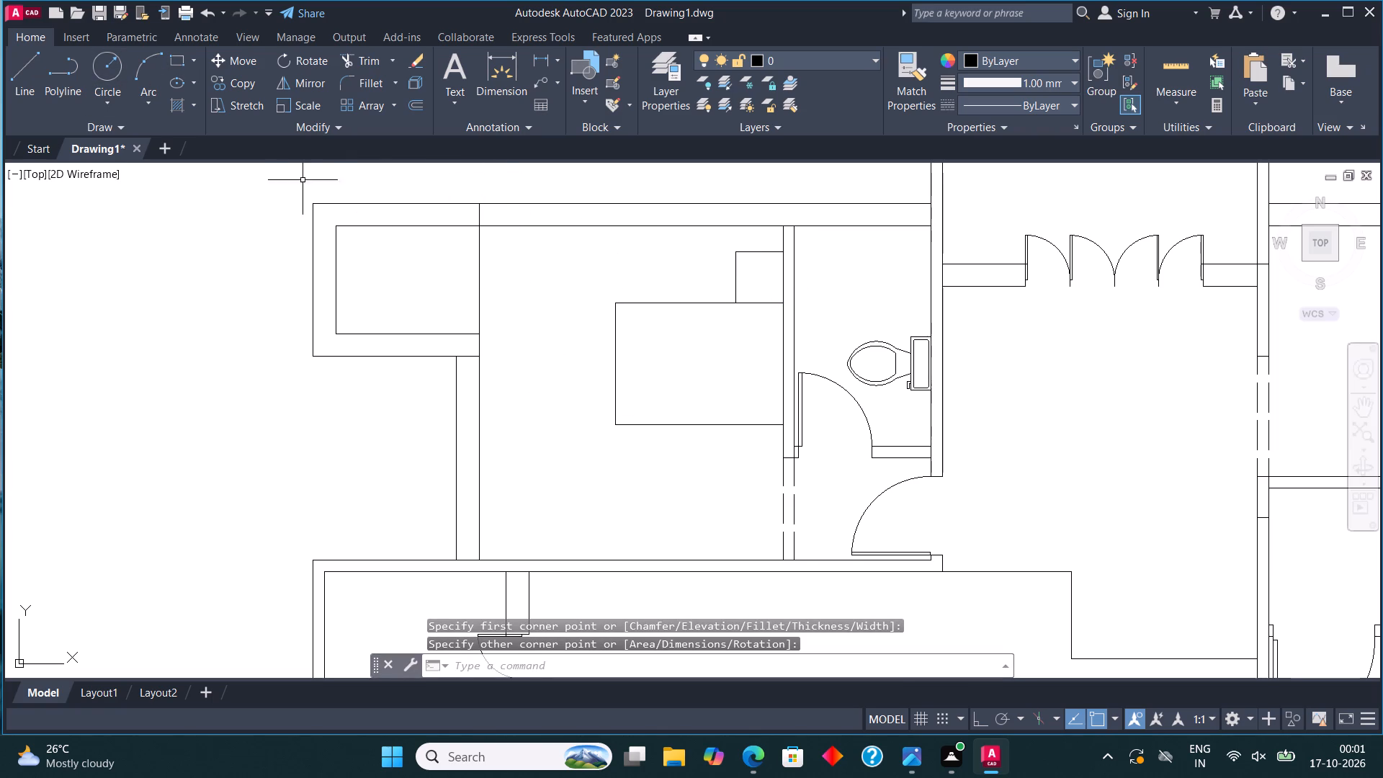
# Draw an upright pillow rectangle at the head of the bed and copy it about 1'-8" straight down with Ortho on.
pyautogui.click(170, 53)
pyautogui.scroll(2, 806, 336)
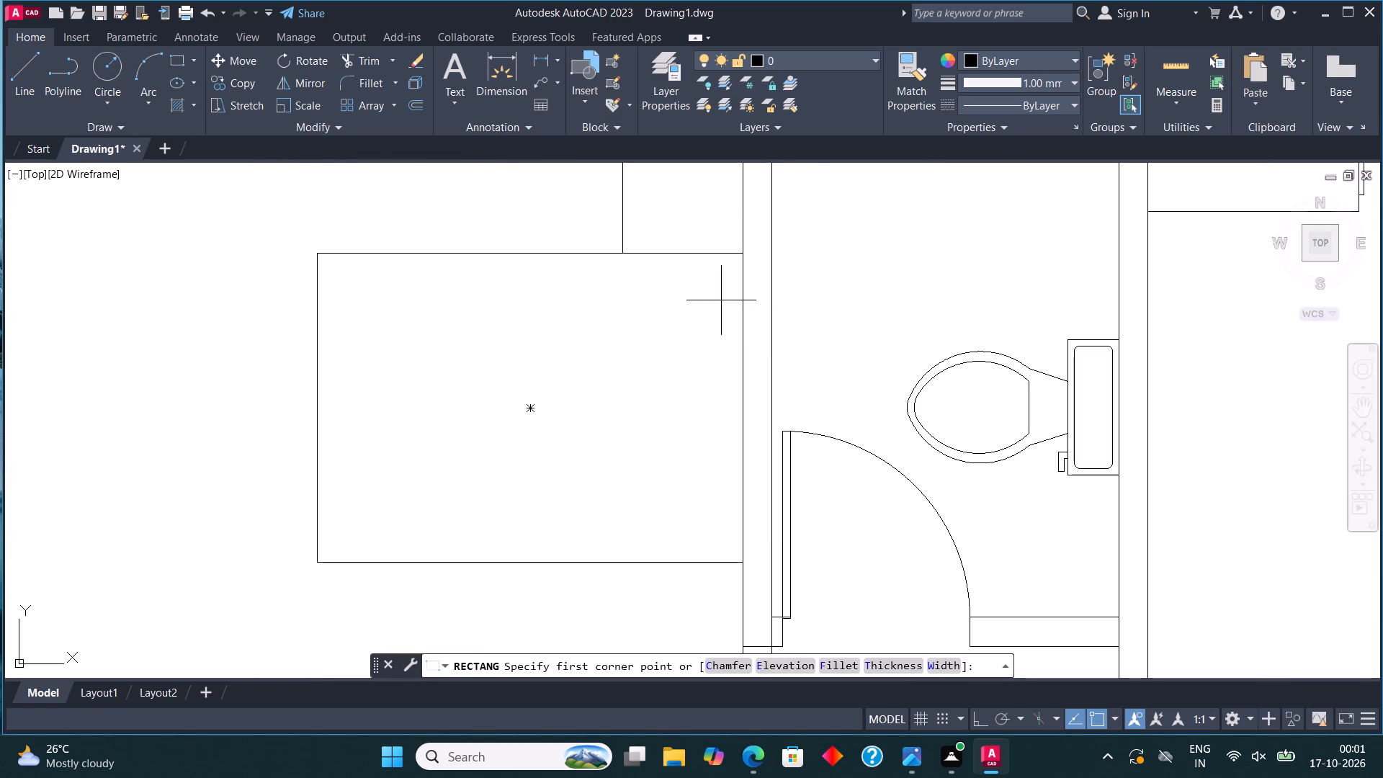
pyautogui.click(717, 285)
pyautogui.click(649, 400)
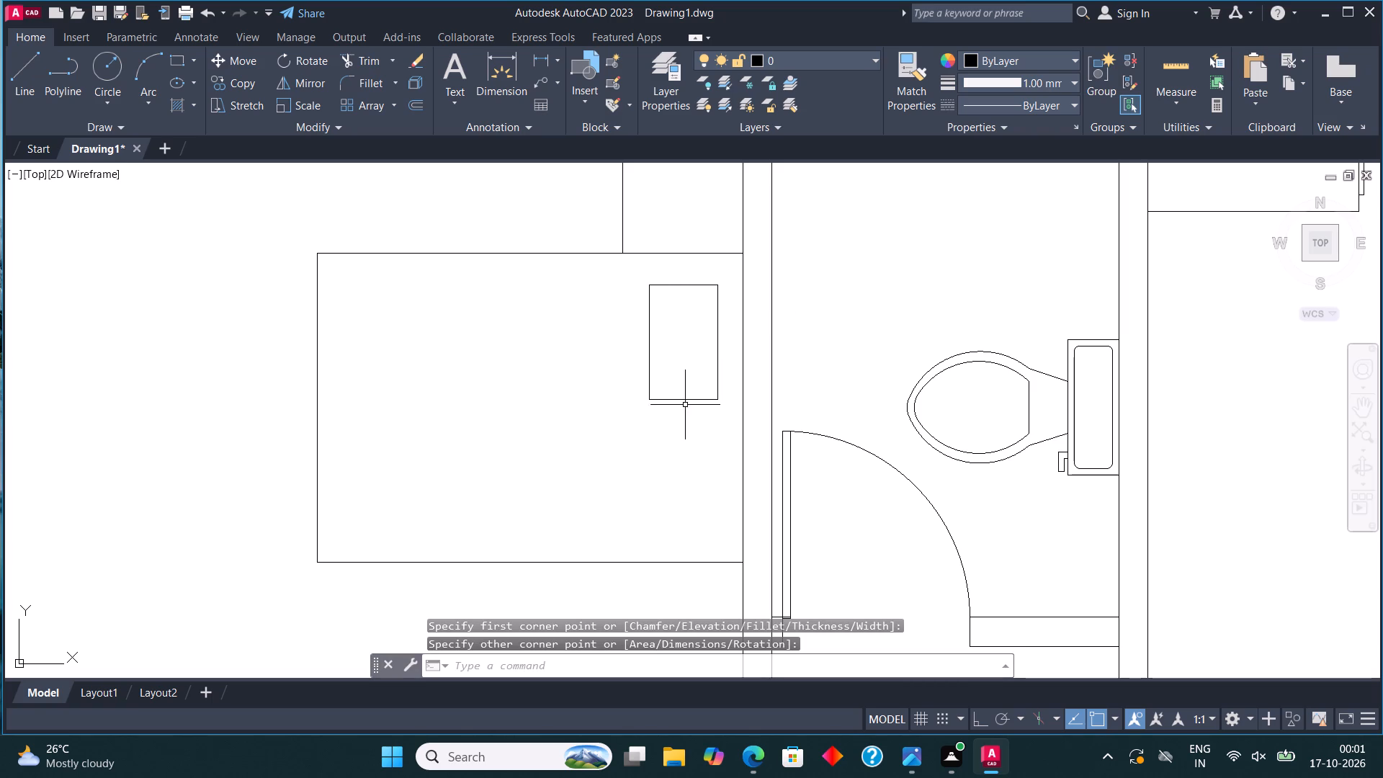
pyautogui.click(643, 341)
pyautogui.click(663, 365)
pyautogui.click(655, 350)
pyautogui.click(636, 334)
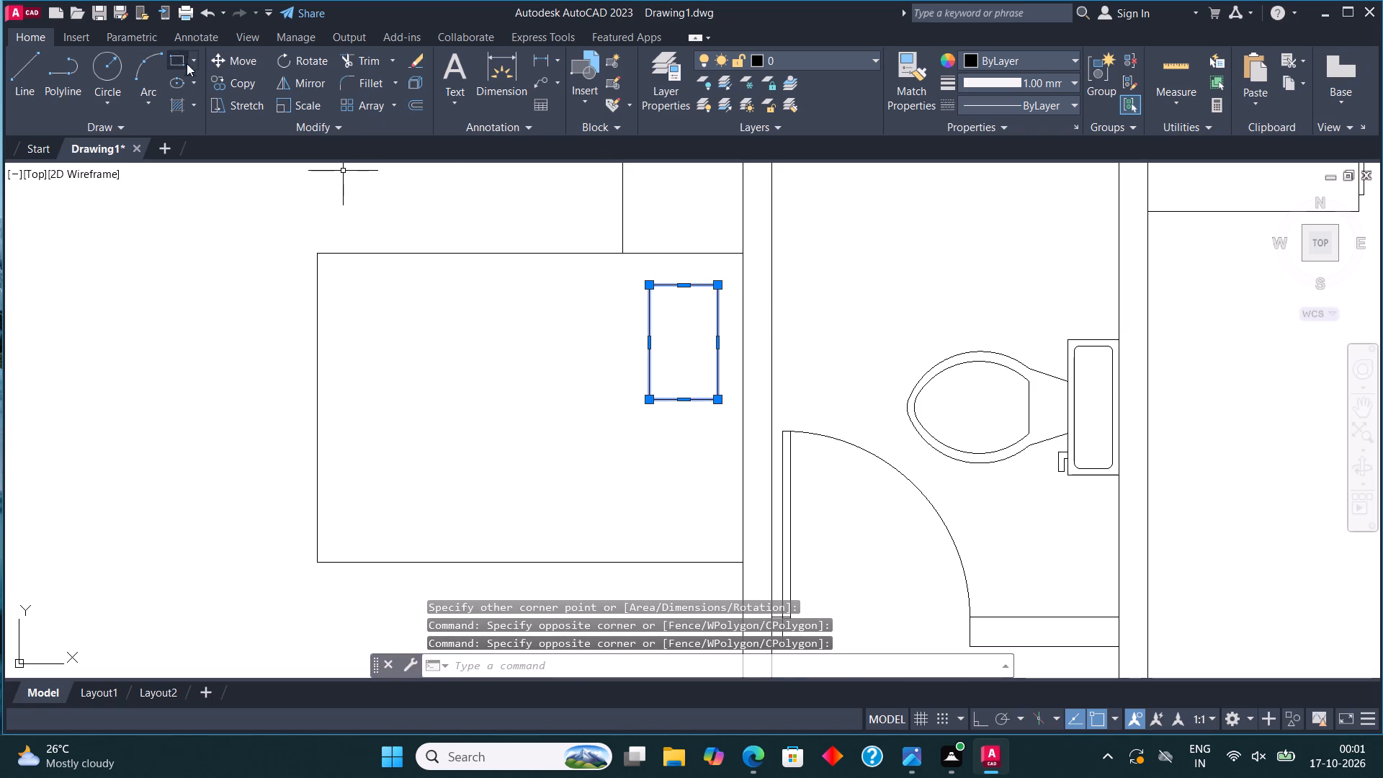
pyautogui.click(238, 81)
pyautogui.click(679, 344)
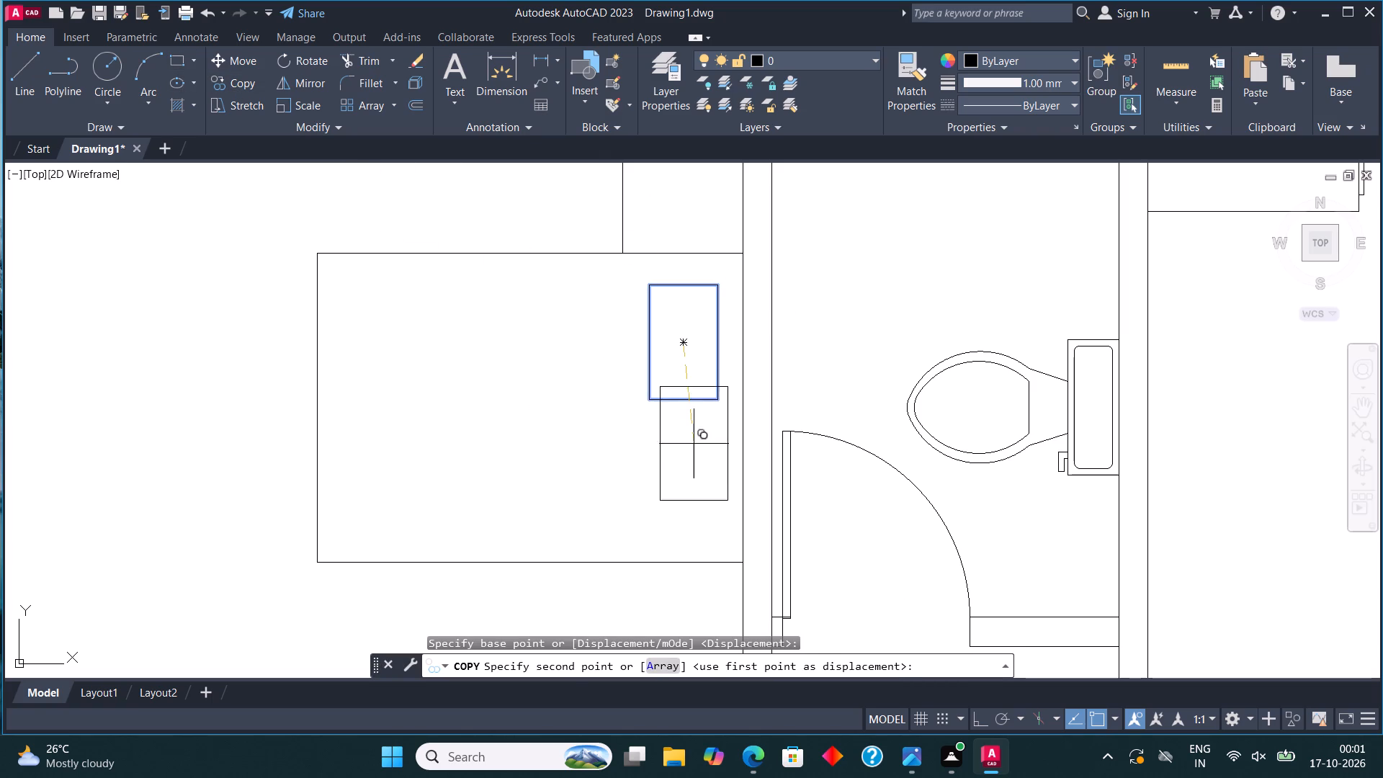
pyautogui.press('F8')
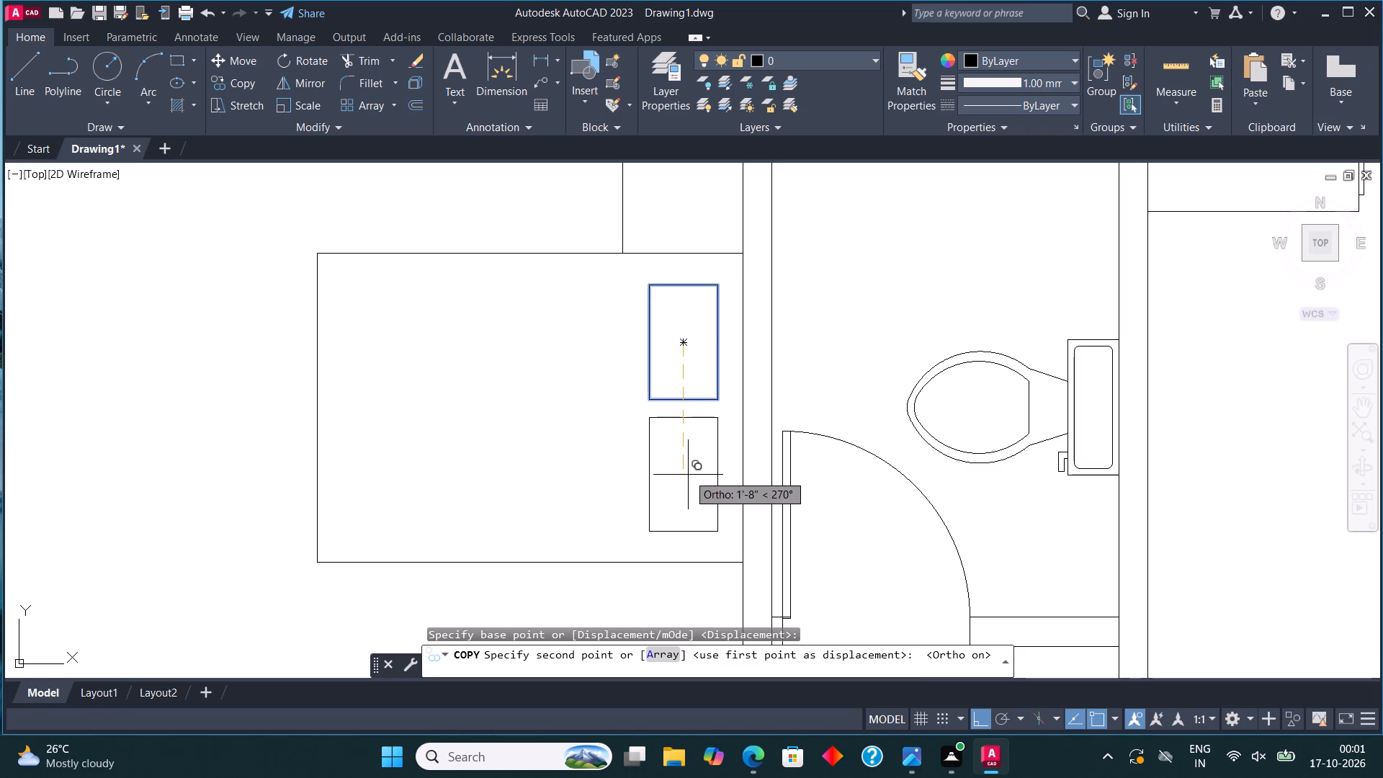
pyautogui.click(688, 475)
pyautogui.press('Escape')
# Draw the blanket's edge as lines across the bed beside the pillows, ending in a folded triangular corner at the lower edge.
pyautogui.scroll(-2, 771, 401)
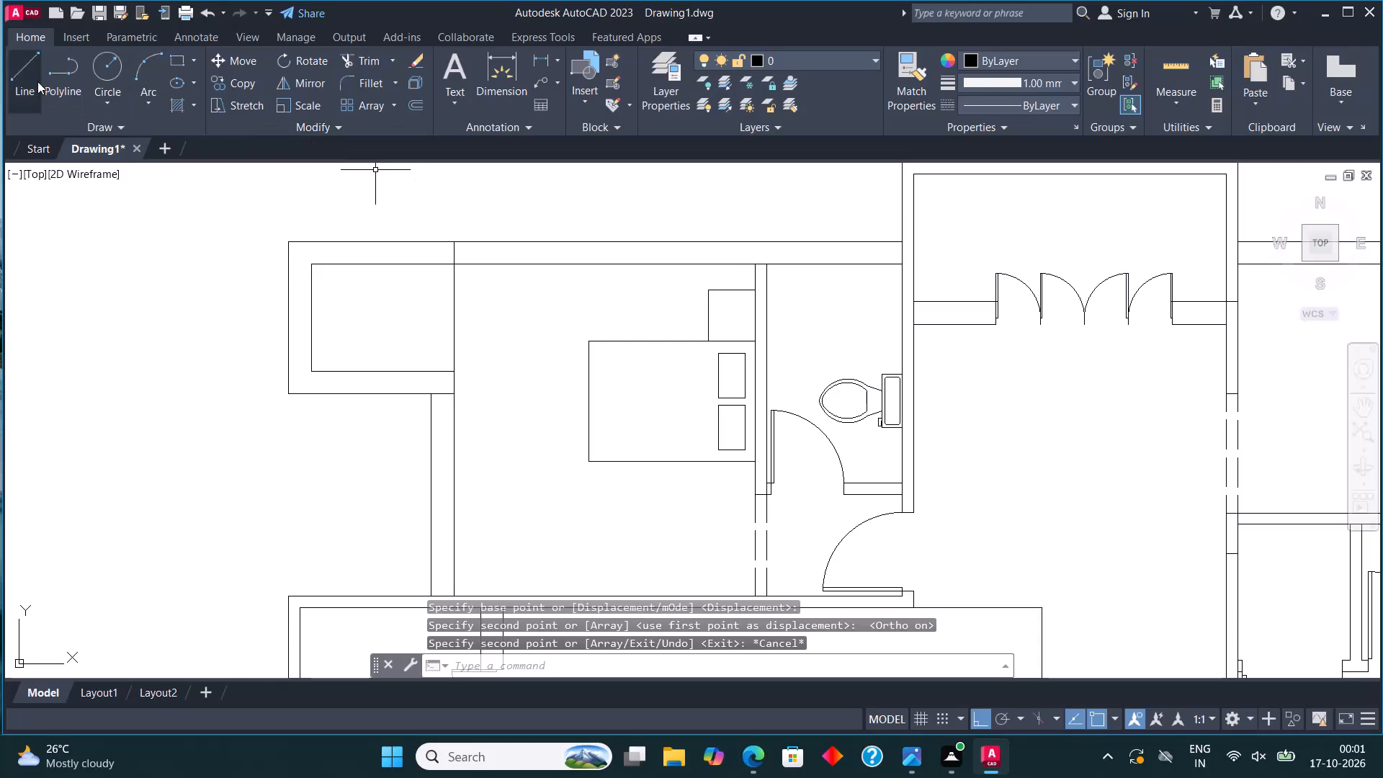
pyautogui.click(17, 71)
pyautogui.scroll(1, 663, 381)
pyautogui.click(712, 318)
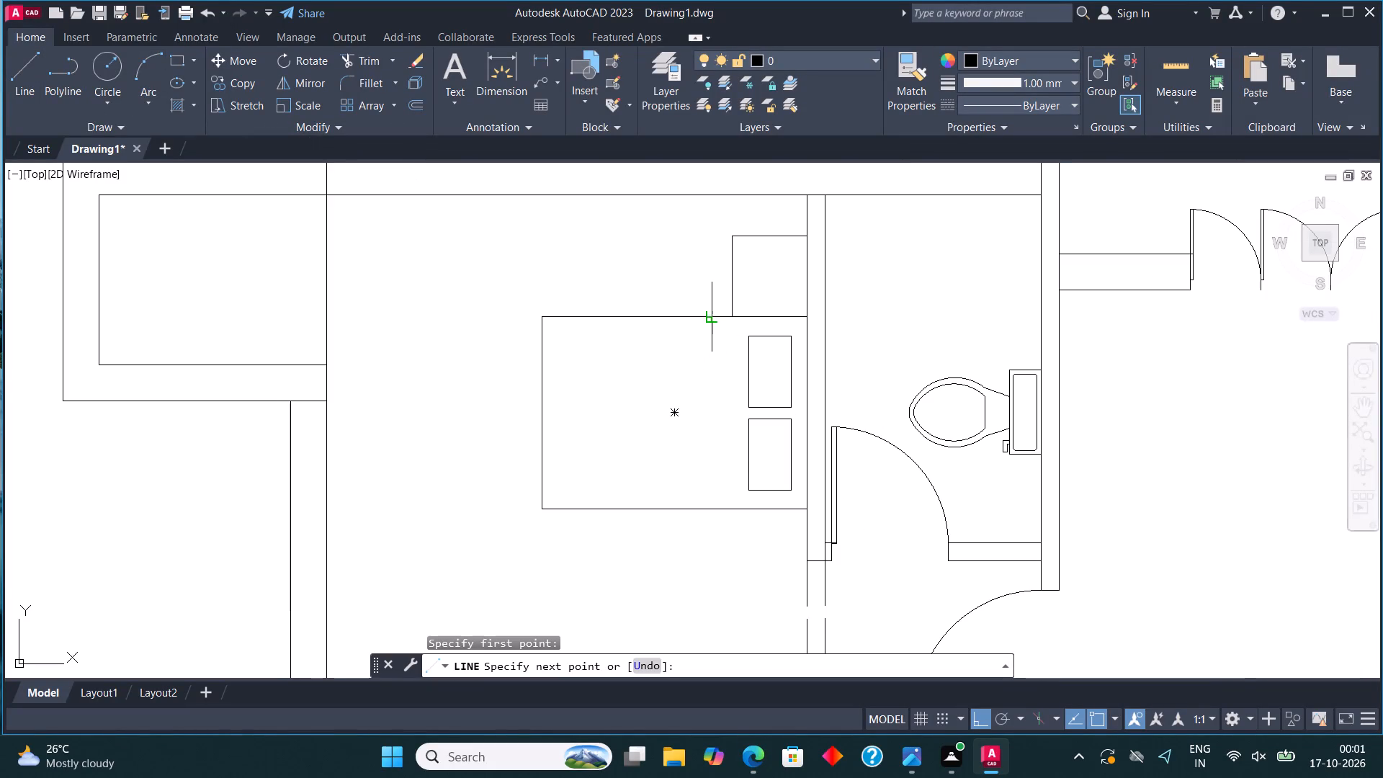
pyautogui.click(710, 452)
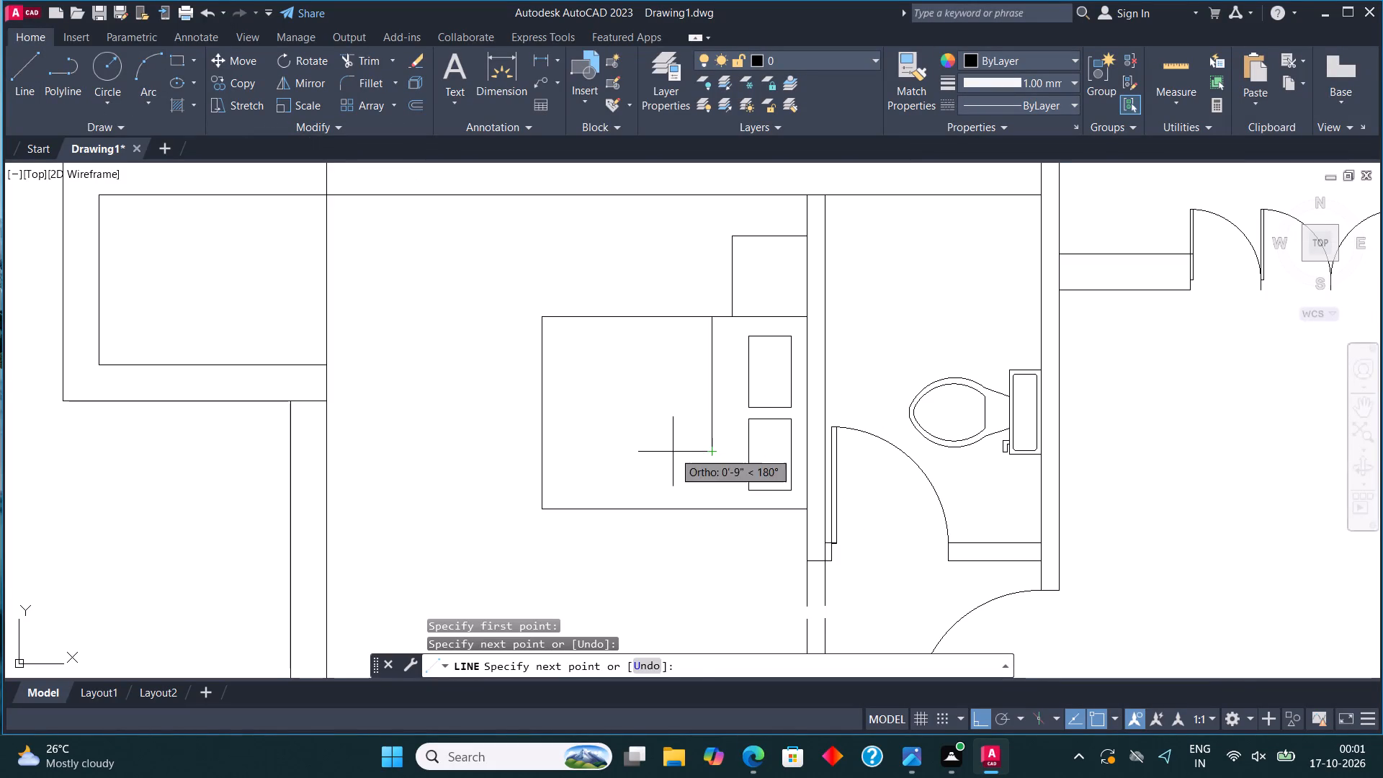
pyautogui.click(665, 452)
pyautogui.click(663, 511)
pyautogui.click(715, 455)
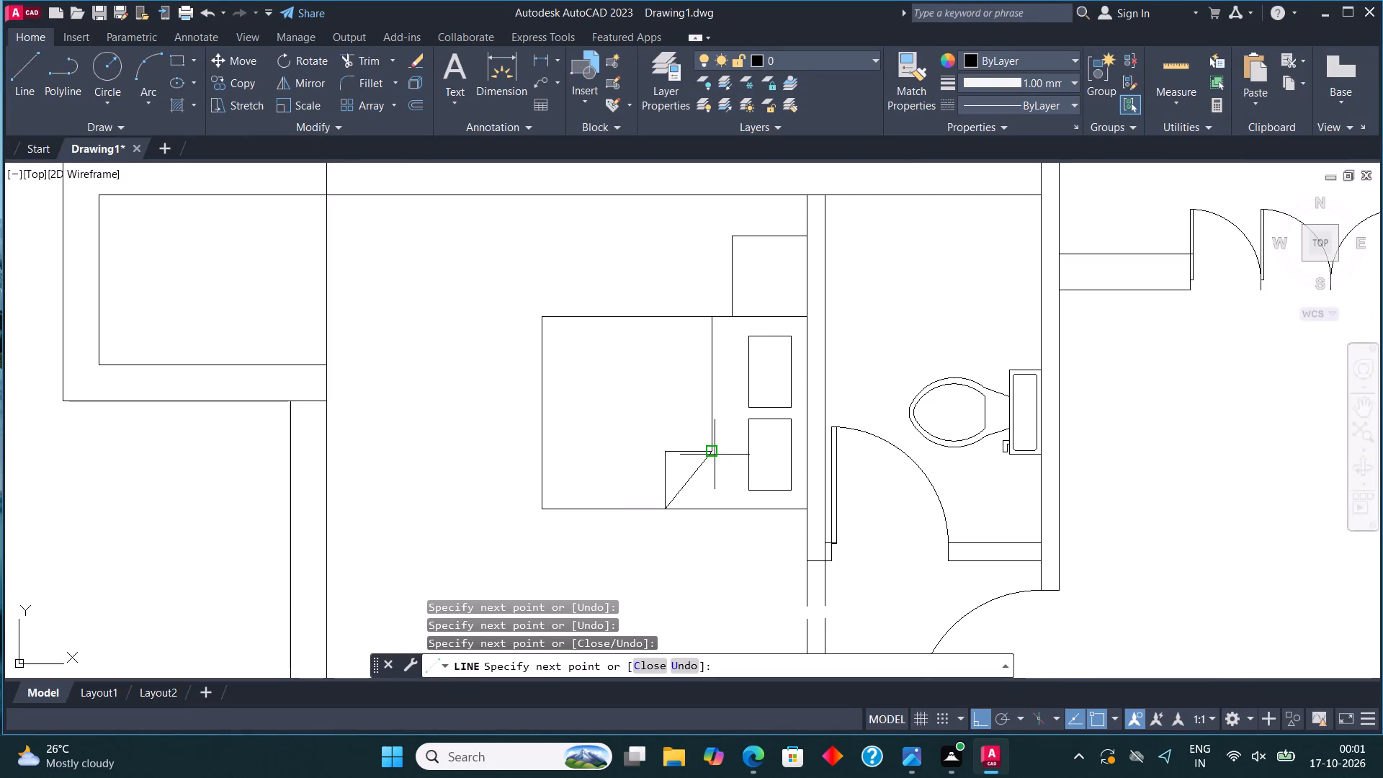
pyautogui.press('Escape')
# Draw a horizontal sofa rectangle in the central hall, just below the upper wall and beside the four-leaf door.
pyautogui.scroll(-2, 718, 467)
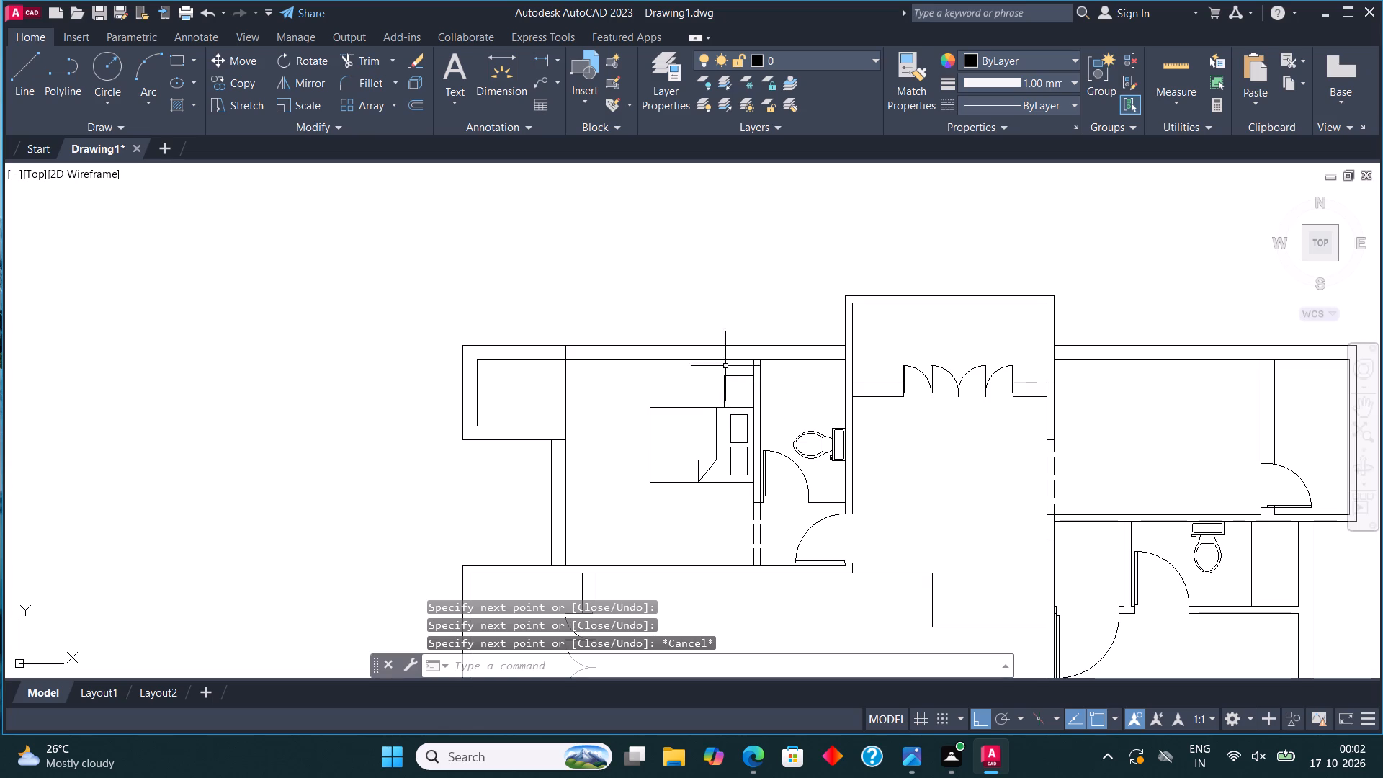
pyautogui.scroll(-1, 718, 350)
pyautogui.scroll(-1, 738, 420)
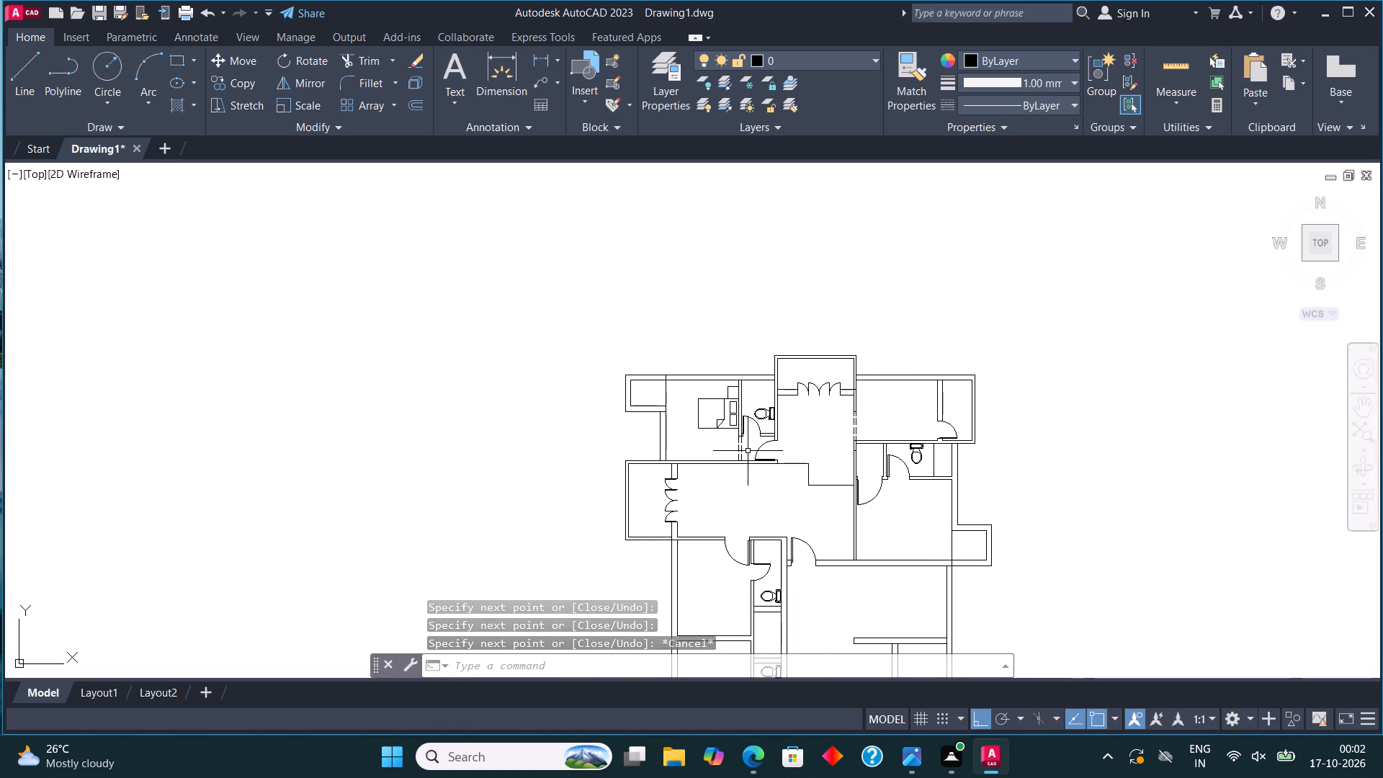
pyautogui.moveTo(743, 448); pyautogui.dragTo(734, 360, button='middle')
pyautogui.scroll(3, 710, 402)
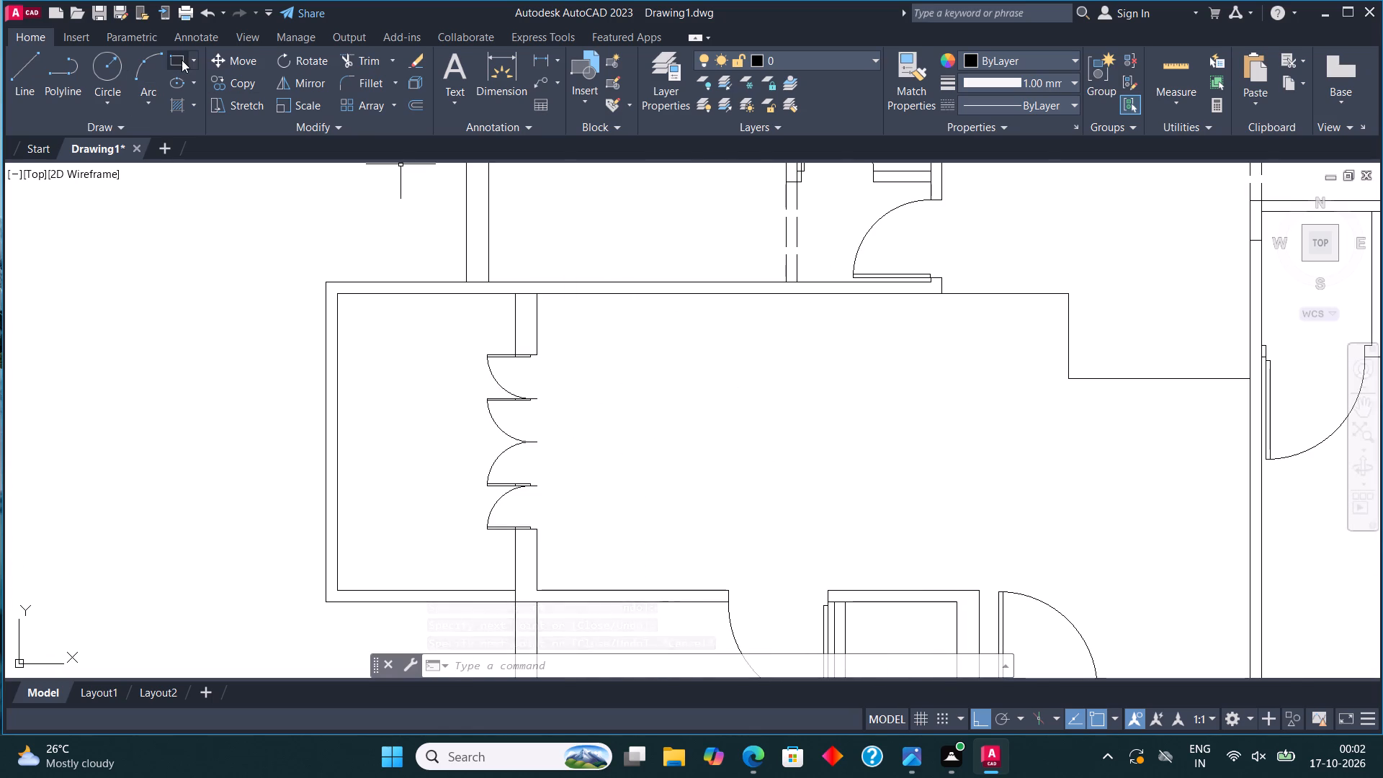
pyautogui.click(182, 60)
pyautogui.click(609, 319)
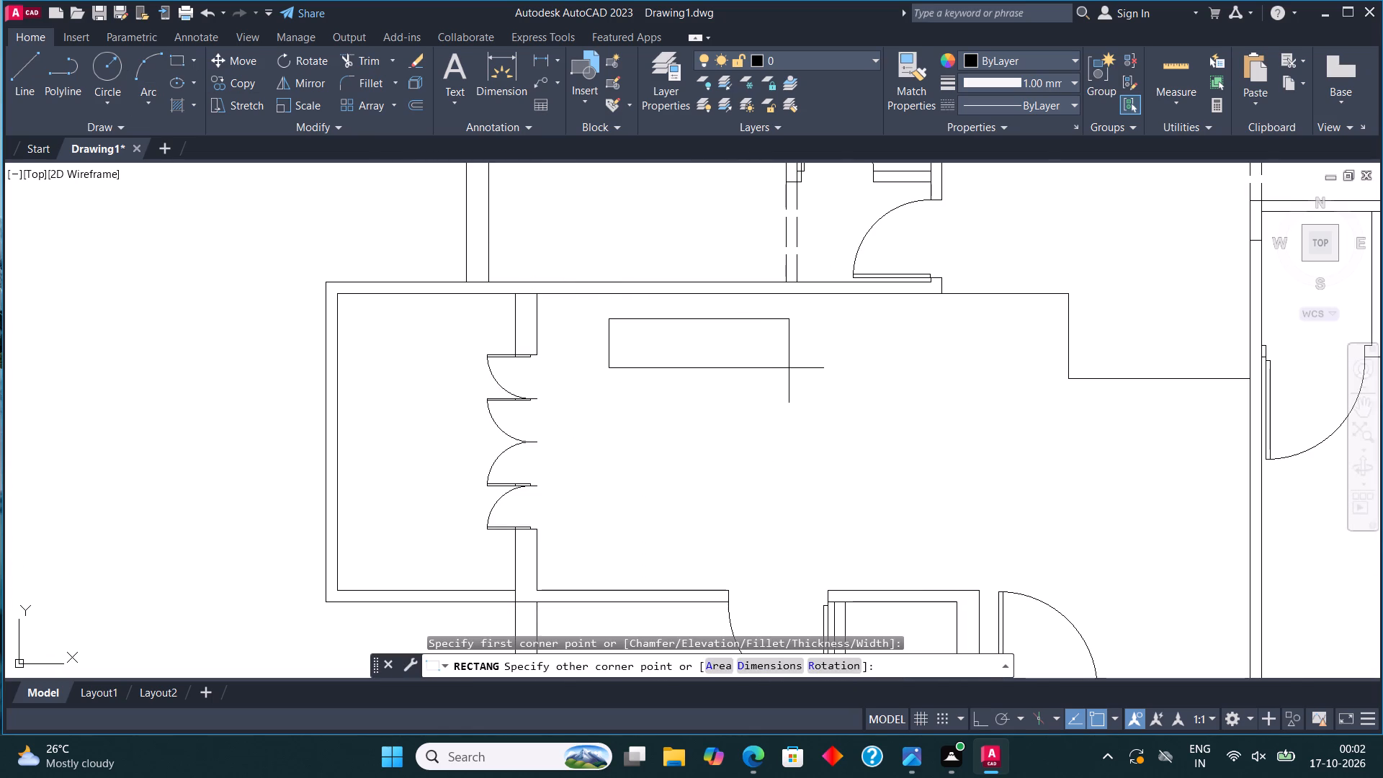
pyautogui.click(794, 372)
# Draw vertical armrest lines near both ends of the sofa and a horizontal backrest line just below its upper edge.
pyautogui.click(24, 66)
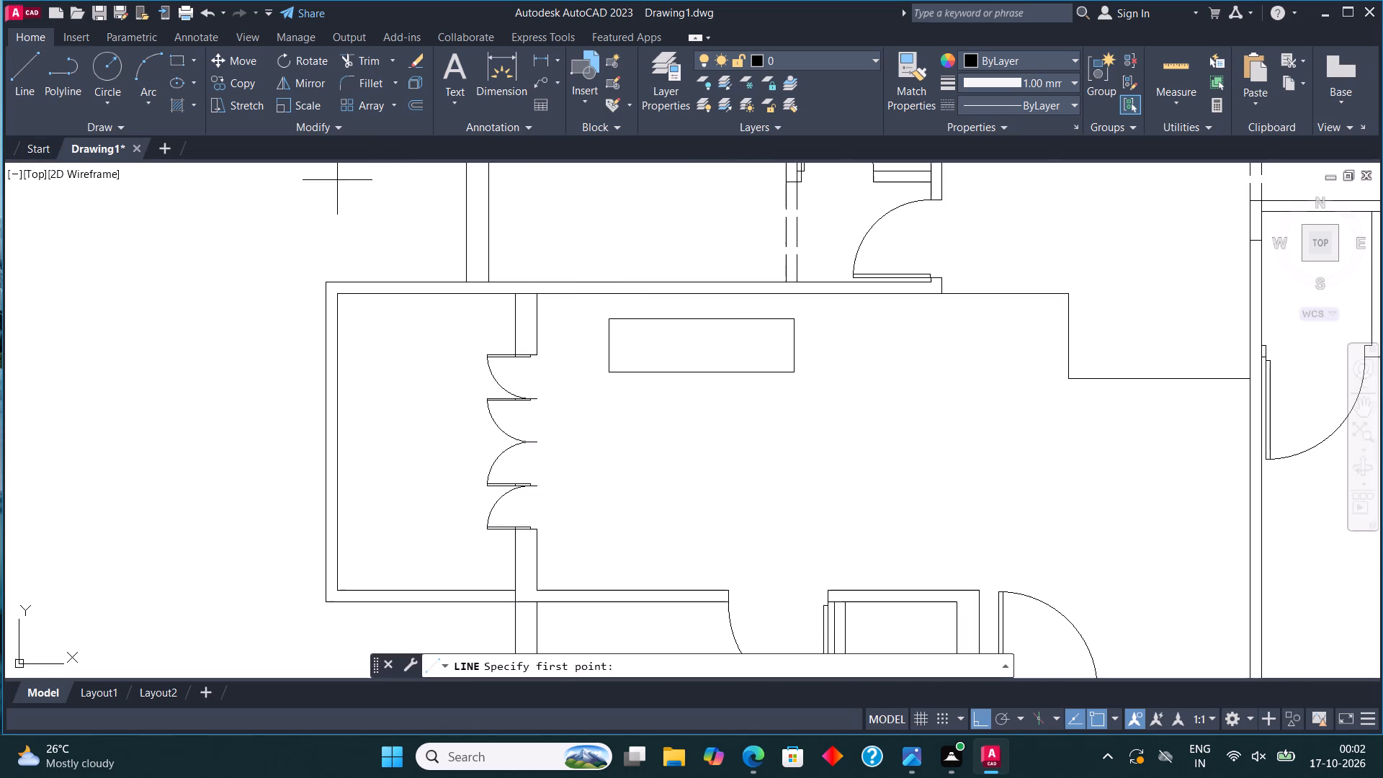
pyautogui.scroll(2, 614, 340)
pyautogui.click(612, 419)
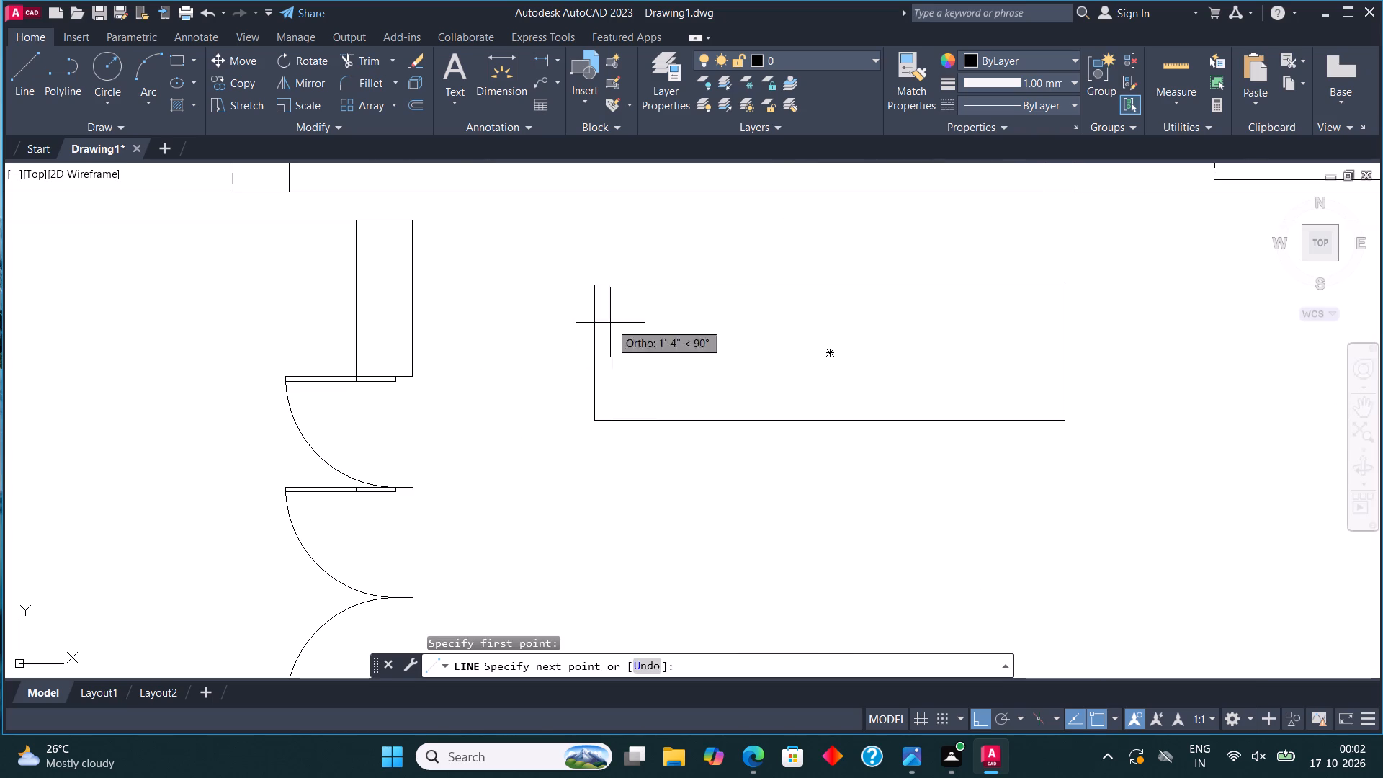
pyautogui.click(603, 283)
pyautogui.hotkey('ctrl', 'z')
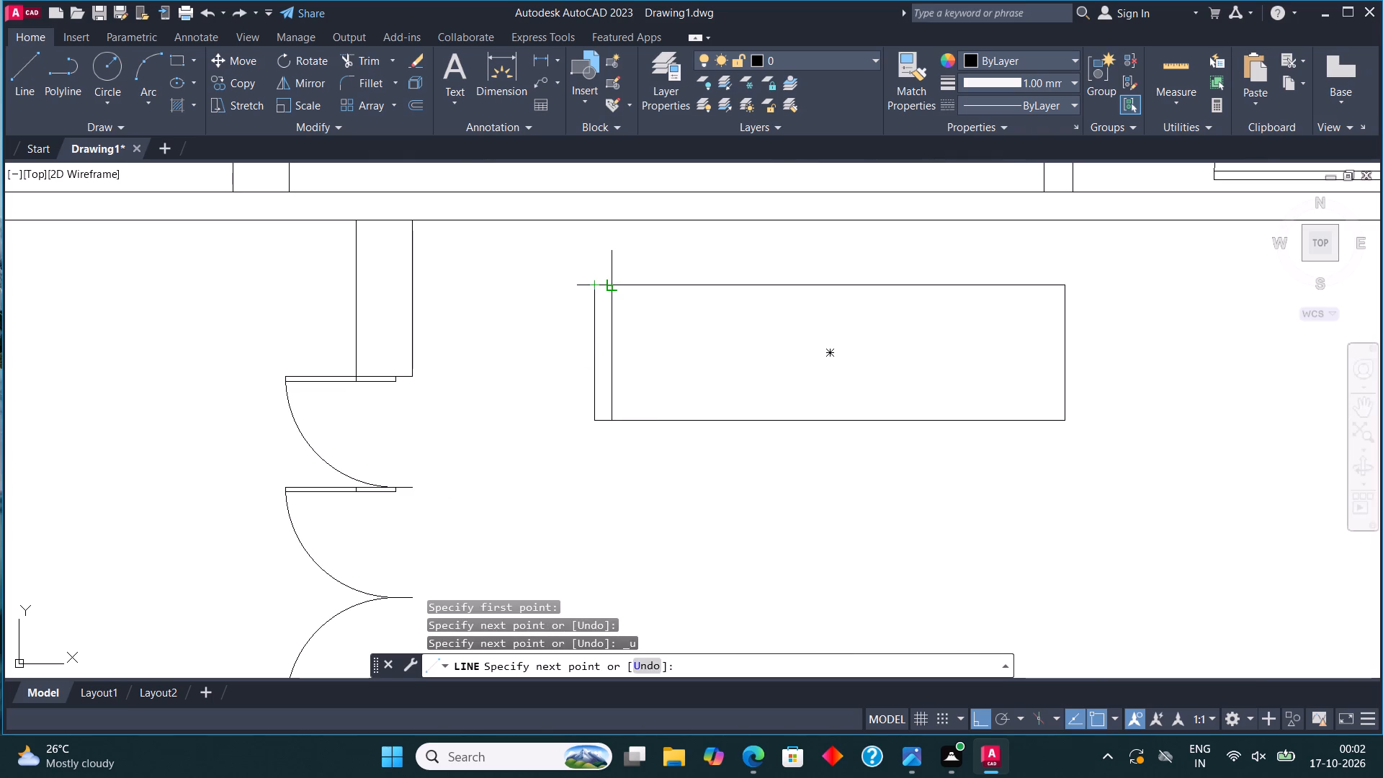
pyautogui.click(617, 282)
pyautogui.click(19, 74)
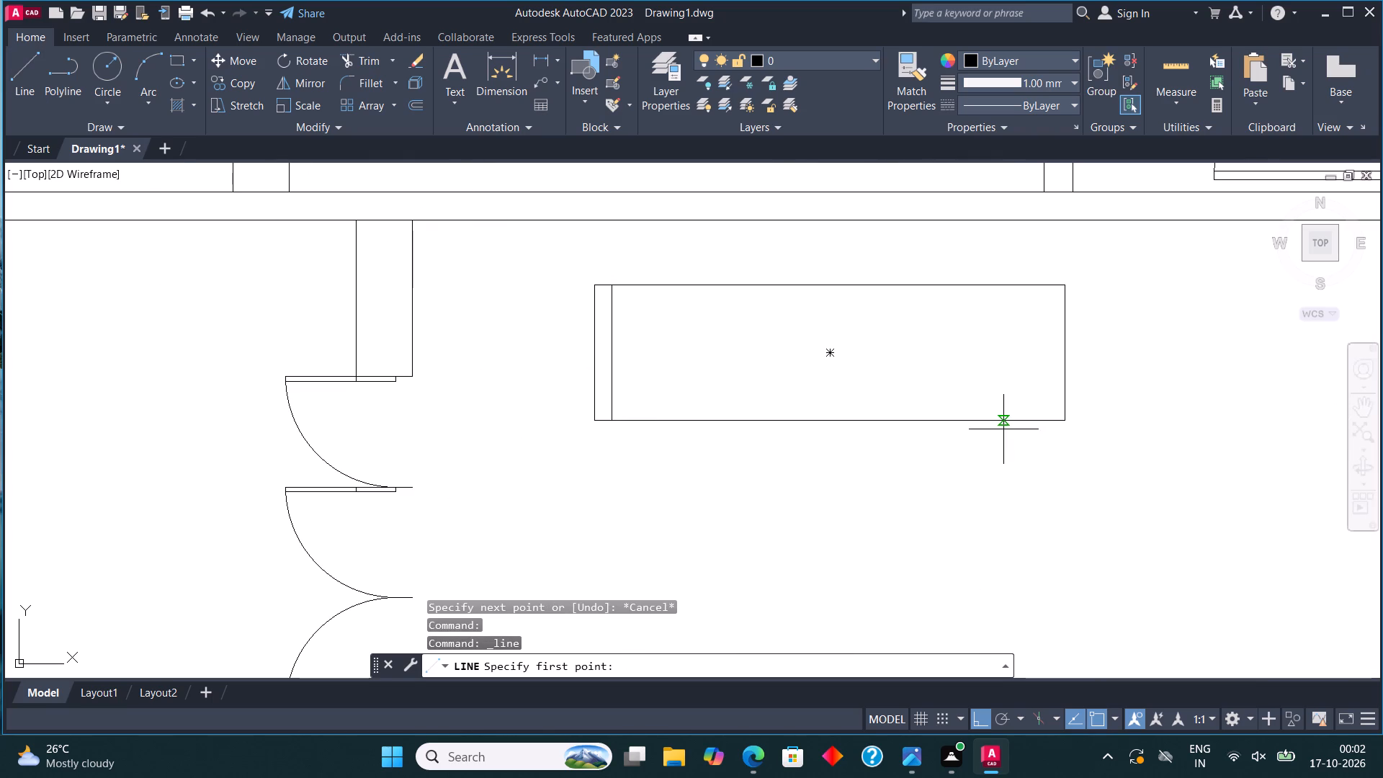
pyautogui.click(1050, 422)
pyautogui.click(1044, 285)
pyautogui.press('Escape')
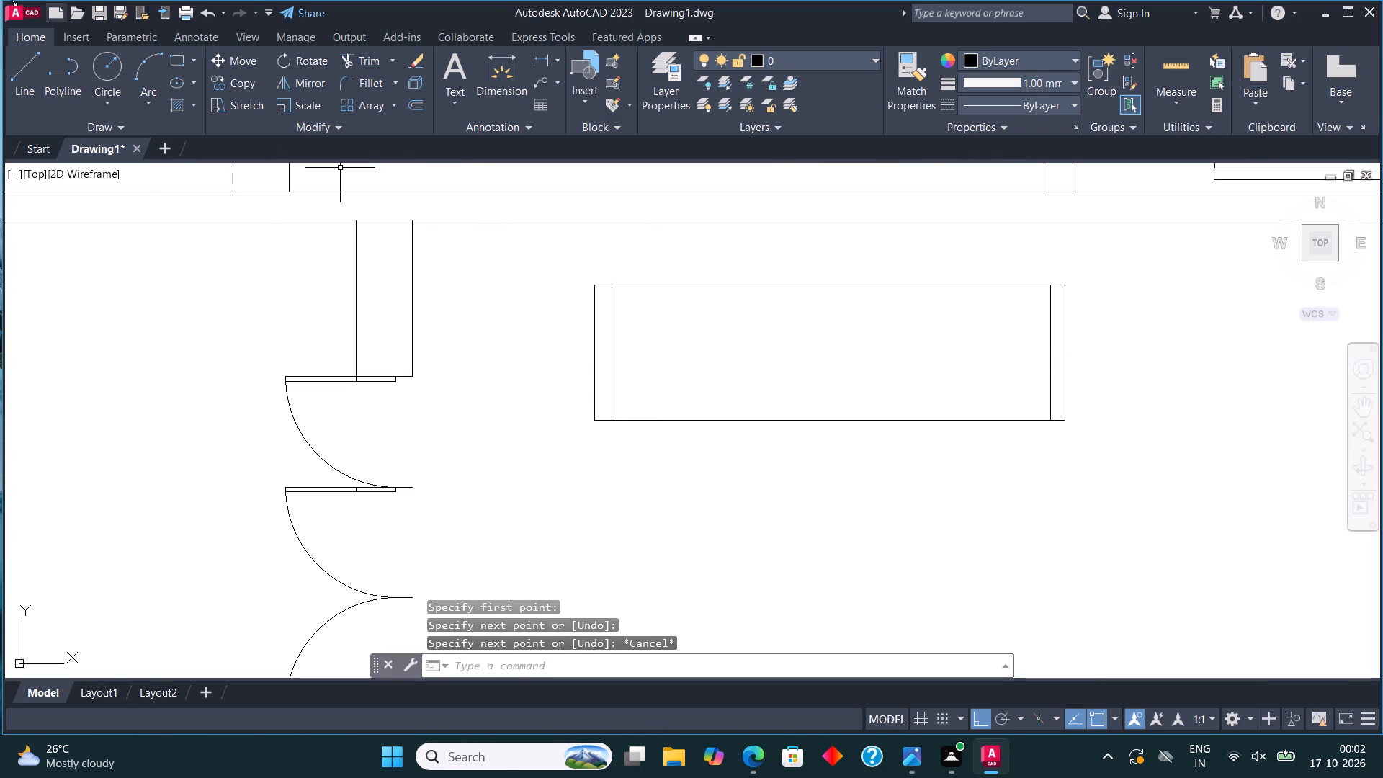
pyautogui.click(30, 56)
pyautogui.click(598, 300)
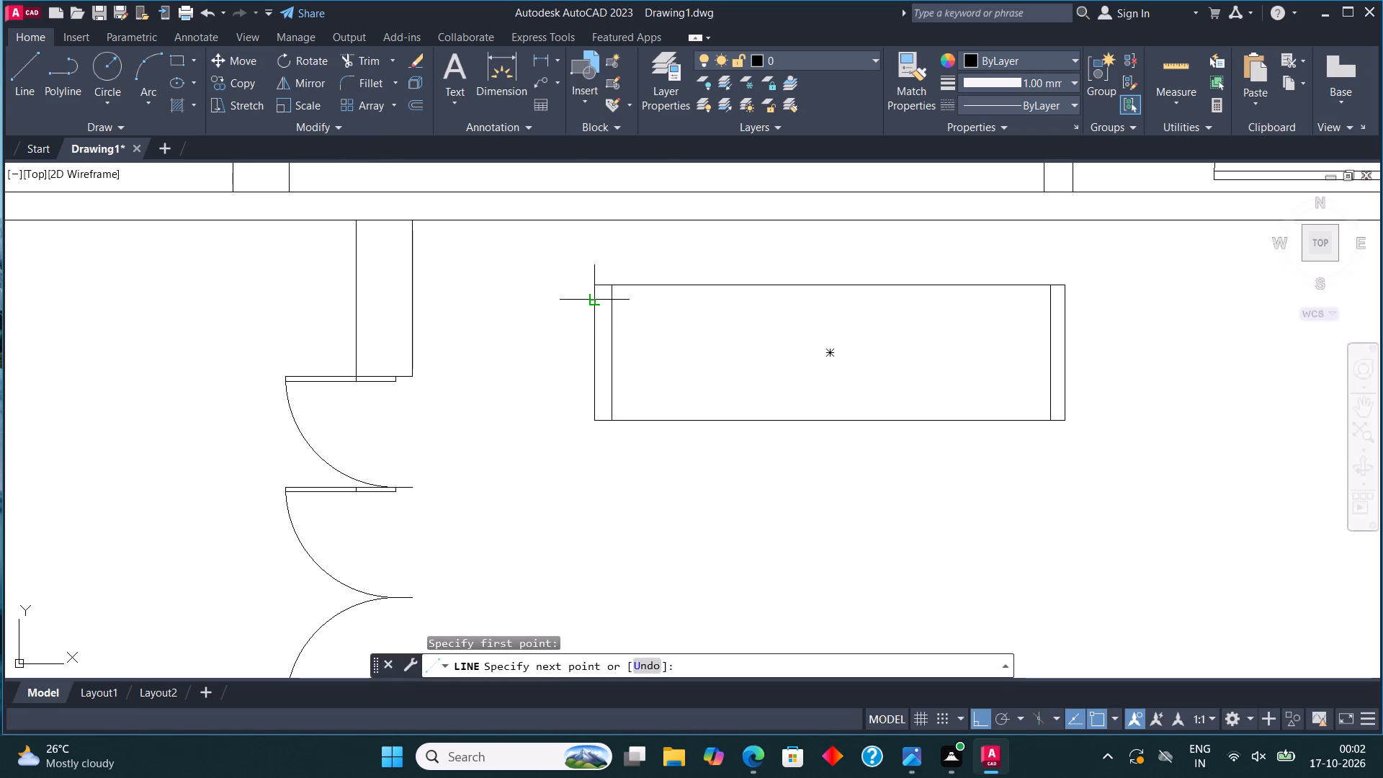
pyautogui.click(1065, 300)
pyautogui.press('Escape')
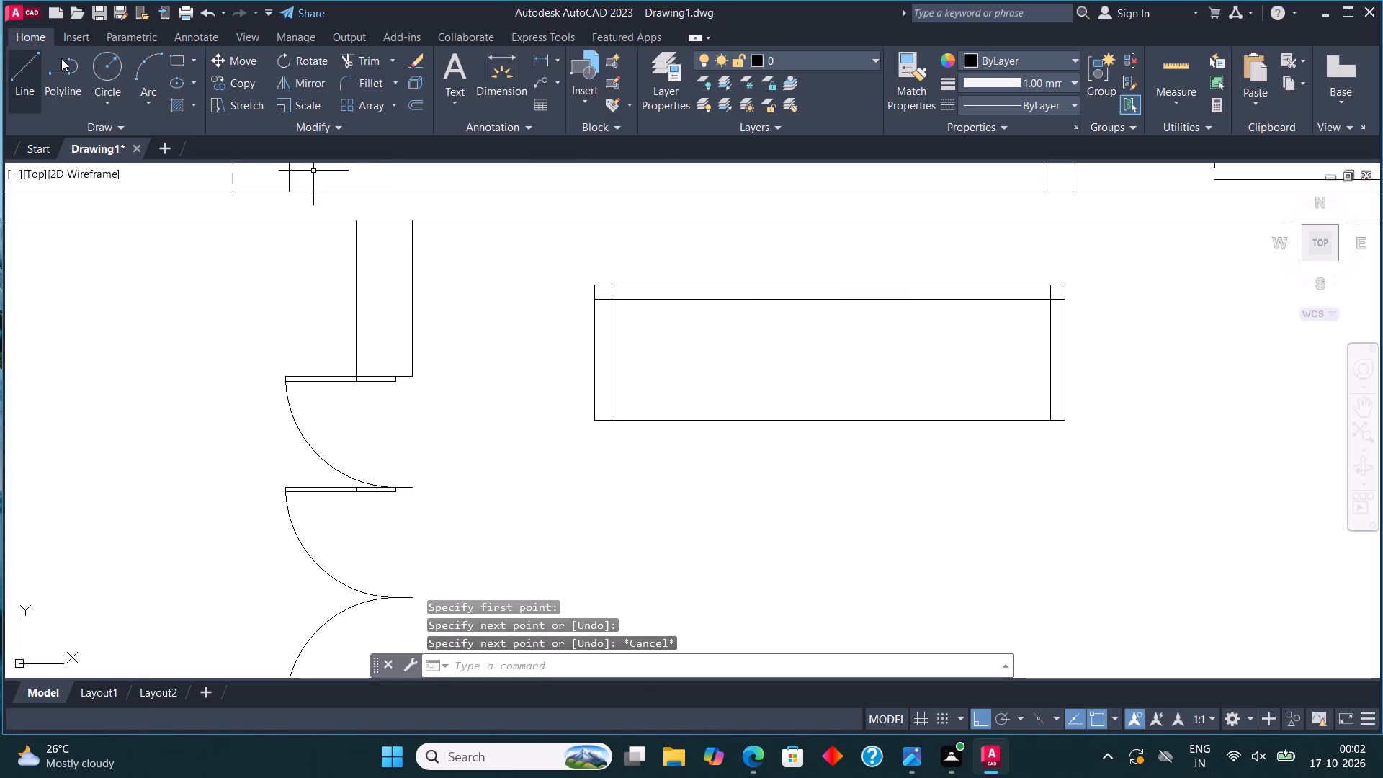
# Draw a vertical seat divider from the sofa's backrest line to its front edge and copy it to the right to form three seats.
pyautogui.click(20, 67)
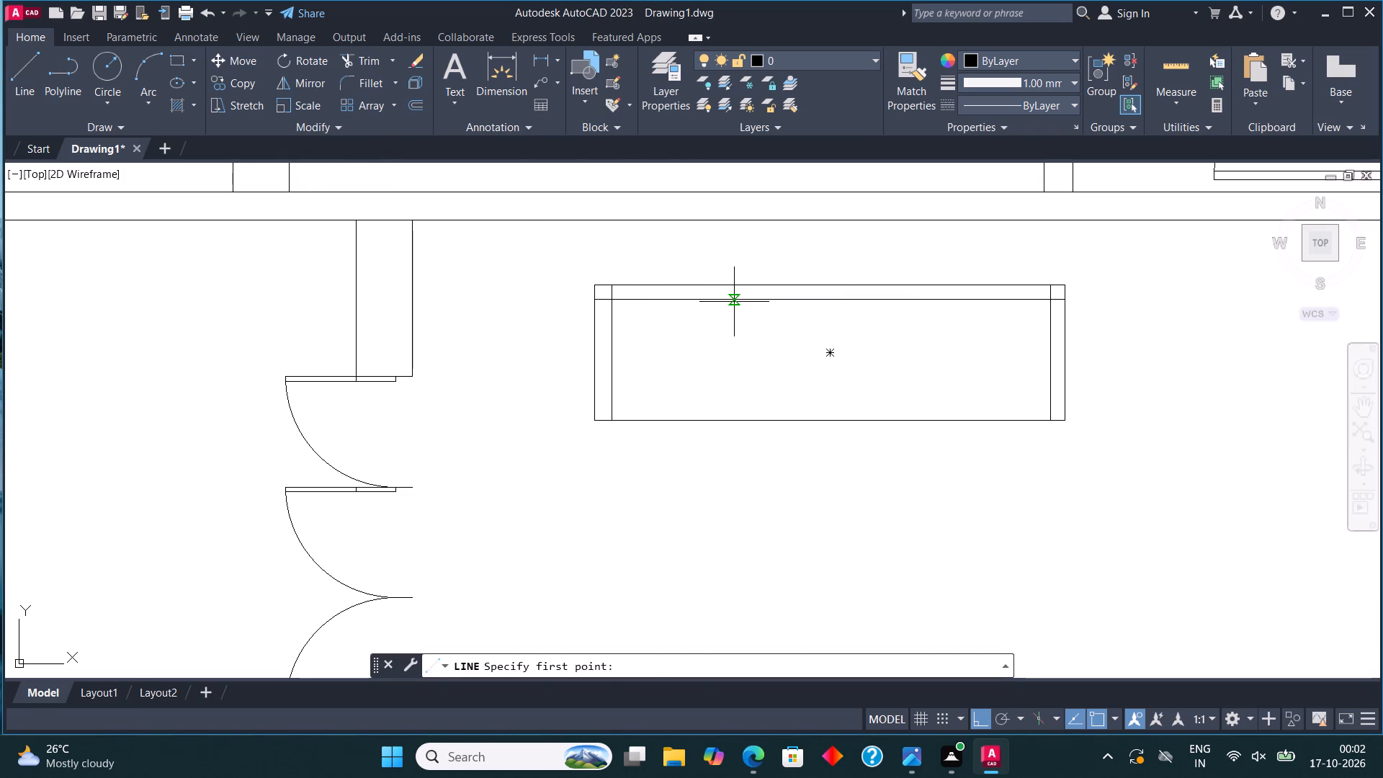
pyautogui.click(734, 302)
pyautogui.click(739, 413)
pyautogui.press('Escape')
pyautogui.click(732, 380)
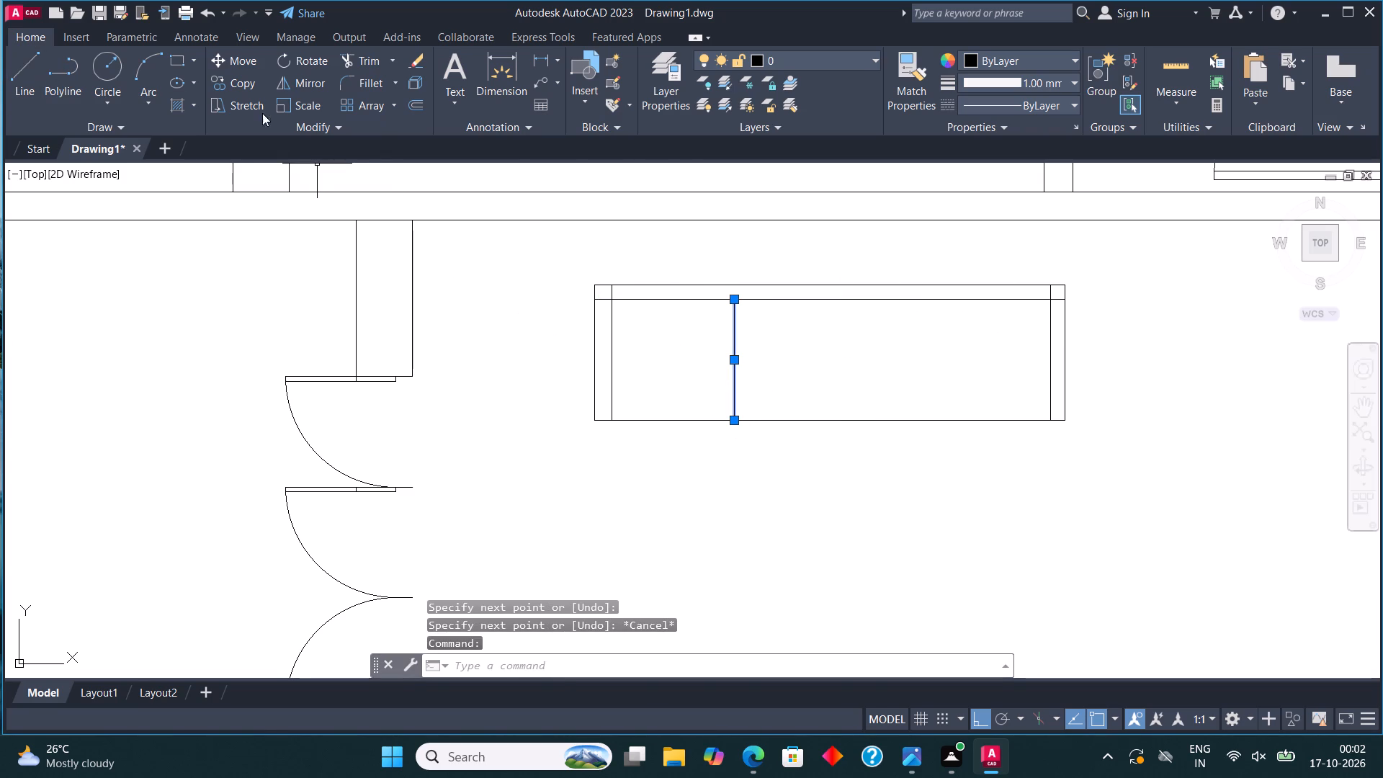
pyautogui.click(239, 74)
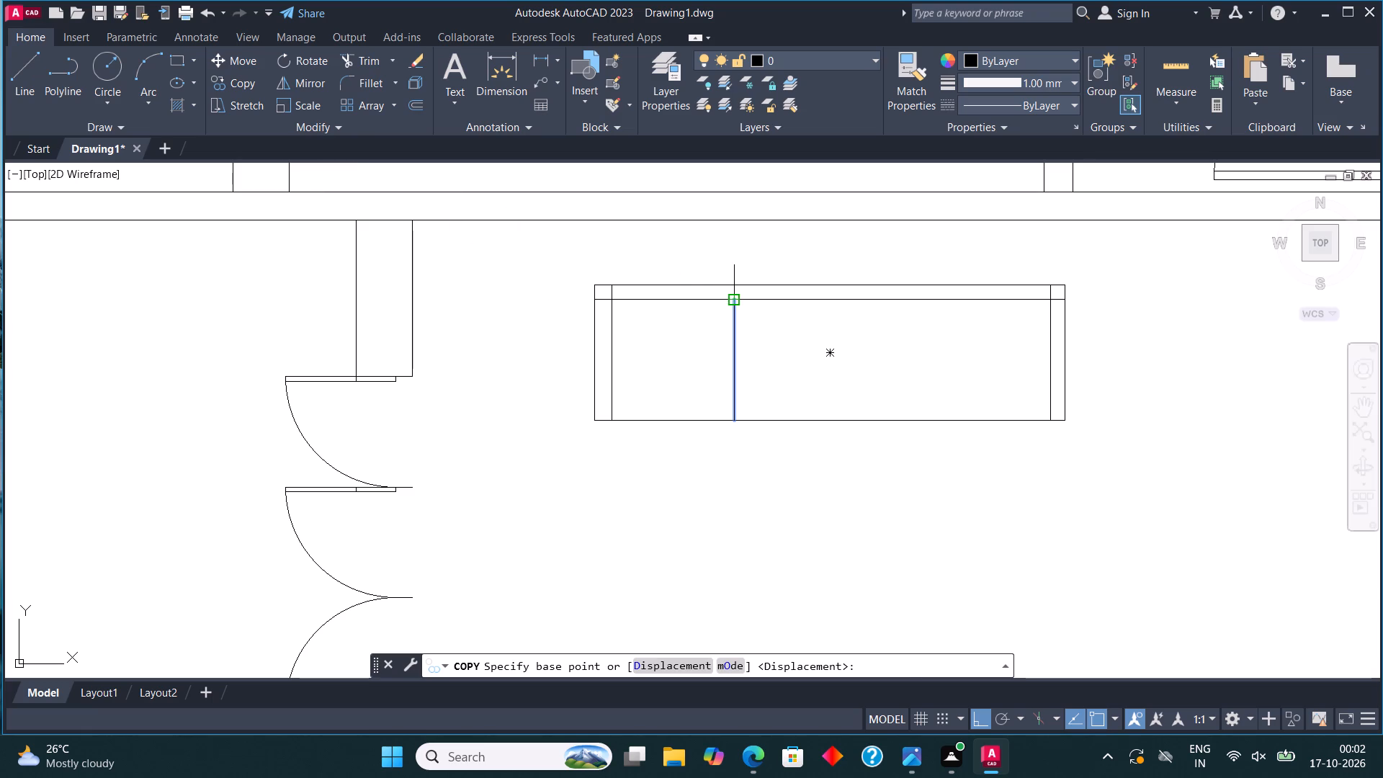
pyautogui.click(735, 303)
pyautogui.click(890, 305)
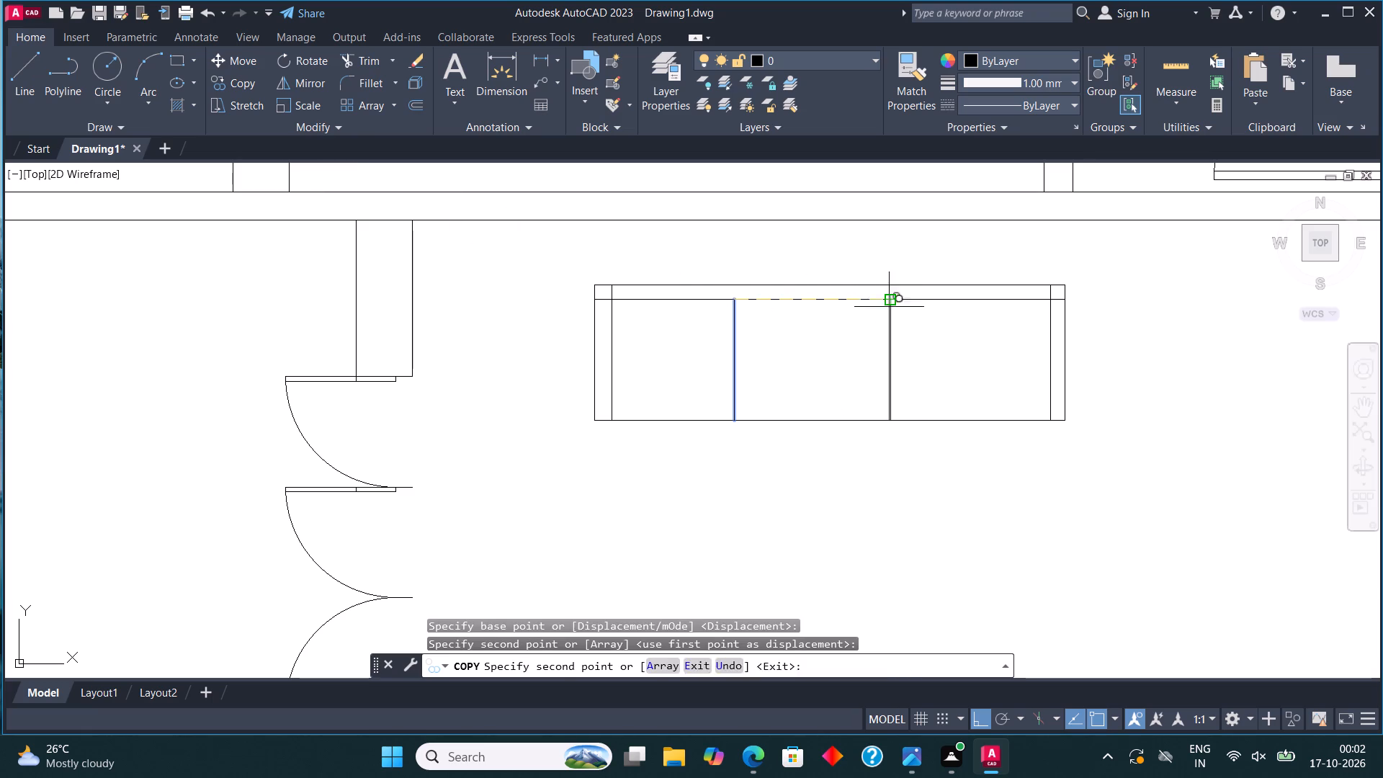
pyautogui.press('Escape')
# Shift the sofa's left seat divider about 2" to the right.
pyautogui.click(732, 336)
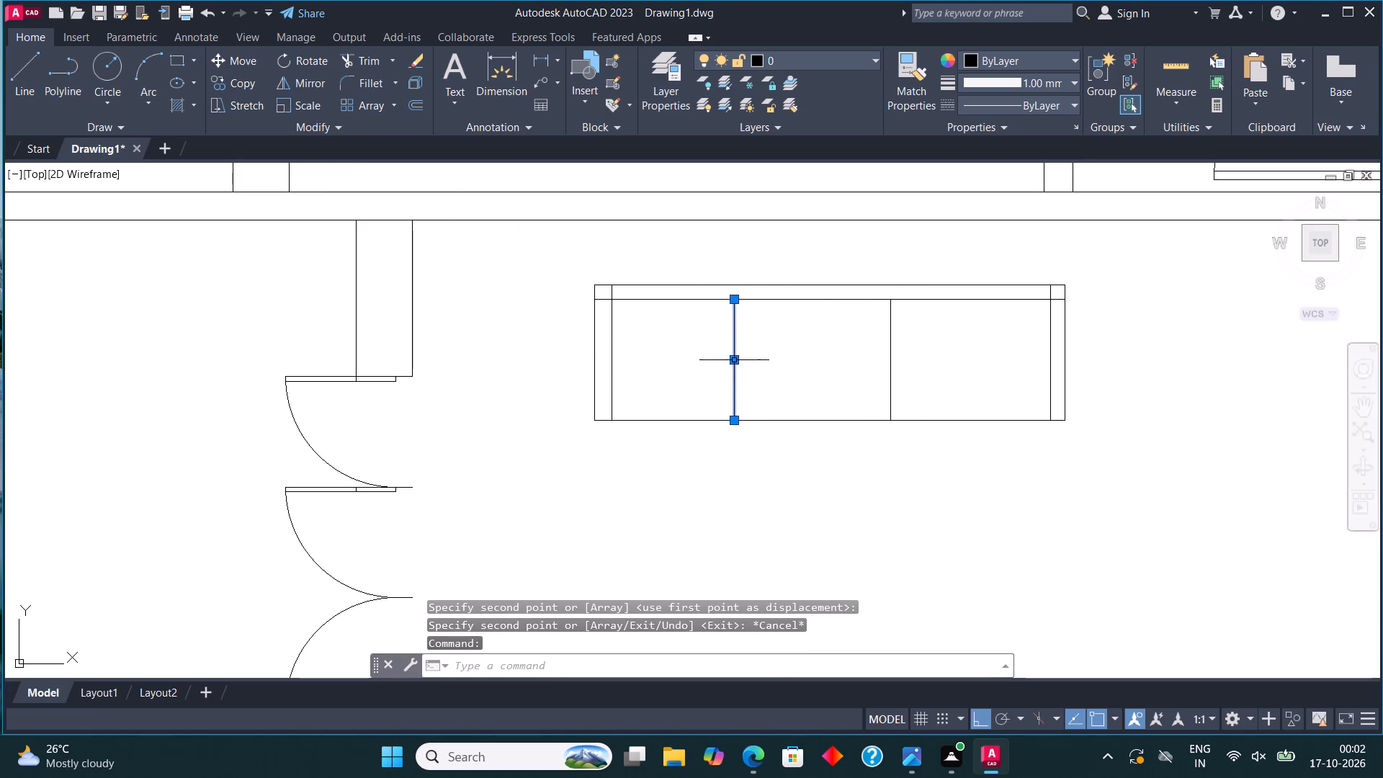
pyautogui.click(732, 361)
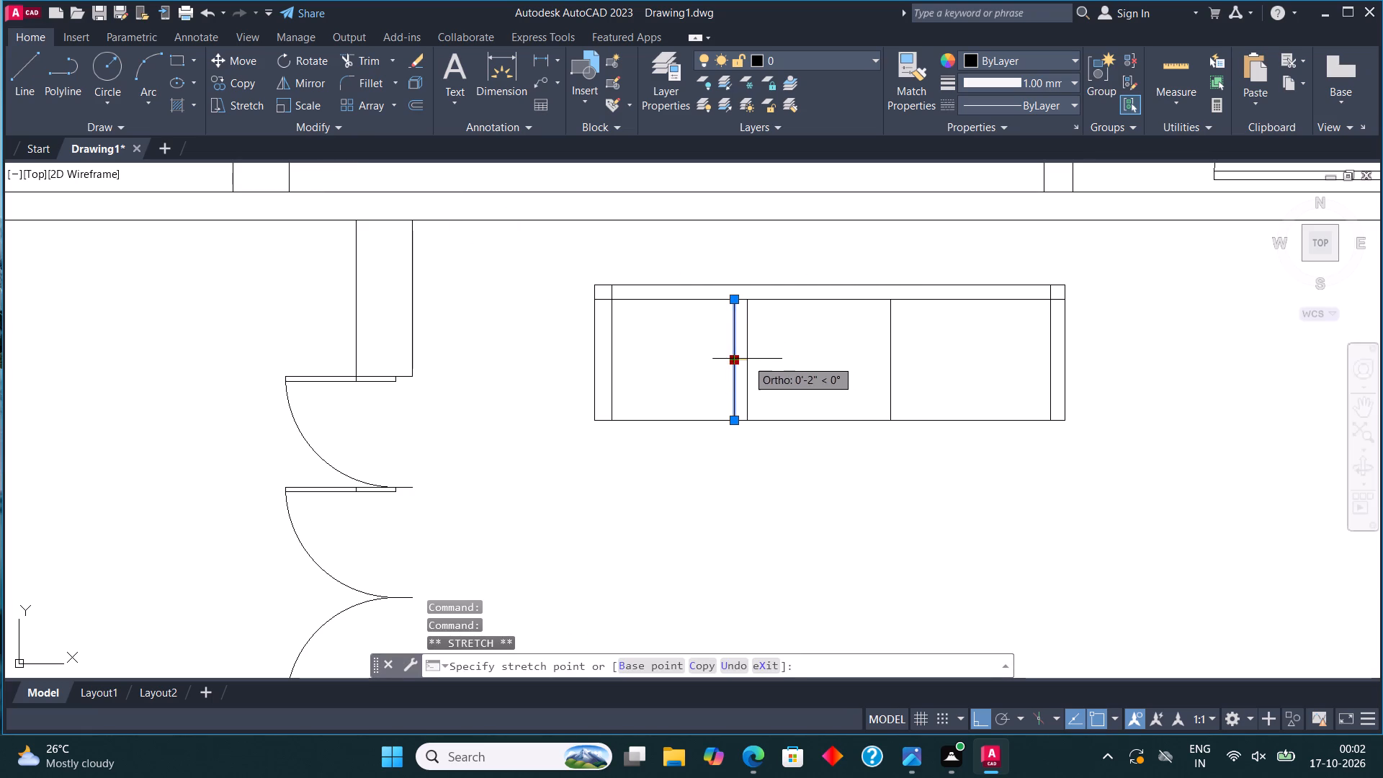
pyautogui.click(747, 359)
pyautogui.press('Escape')
# Draw a nearly square armchair rectangle below the left end of the sofa.
pyautogui.scroll(-3, 628, 357)
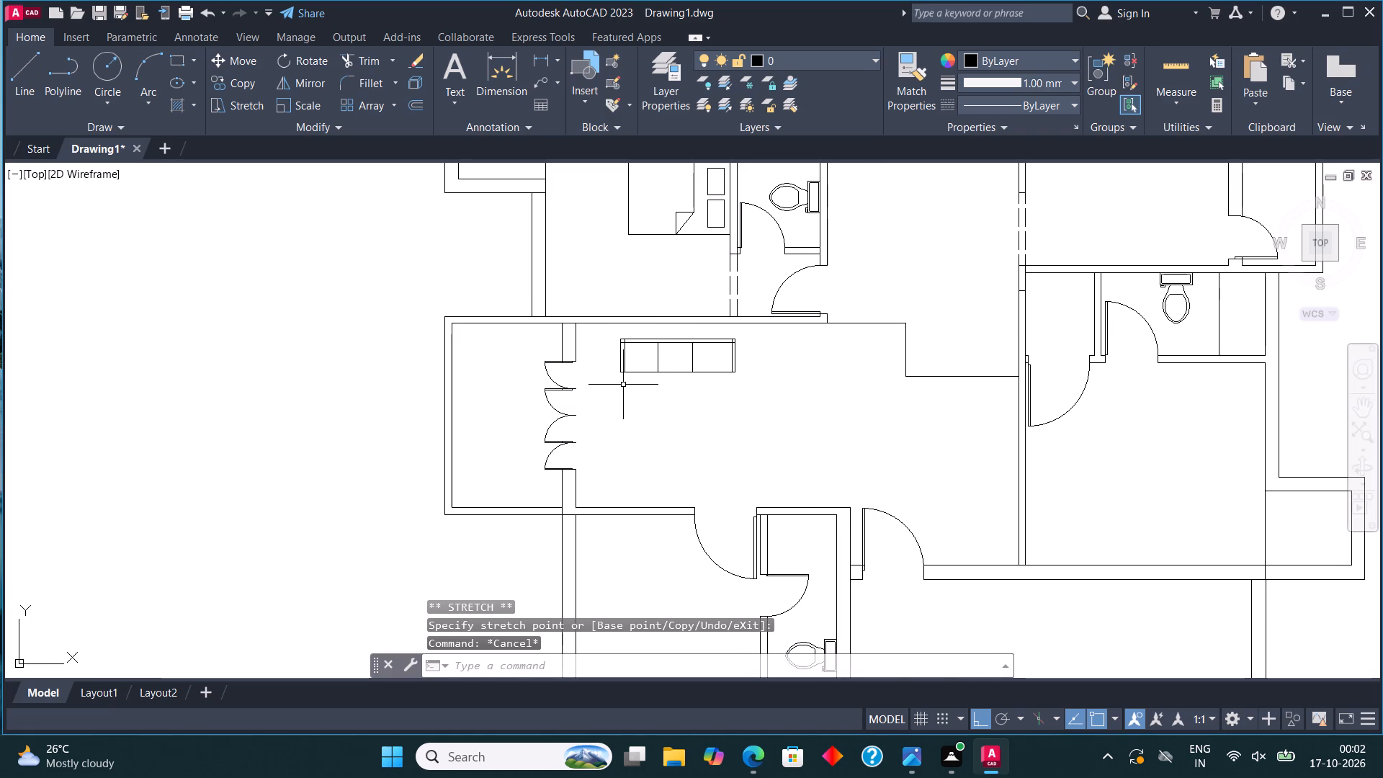
pyautogui.scroll(2, 651, 416)
pyautogui.click(174, 56)
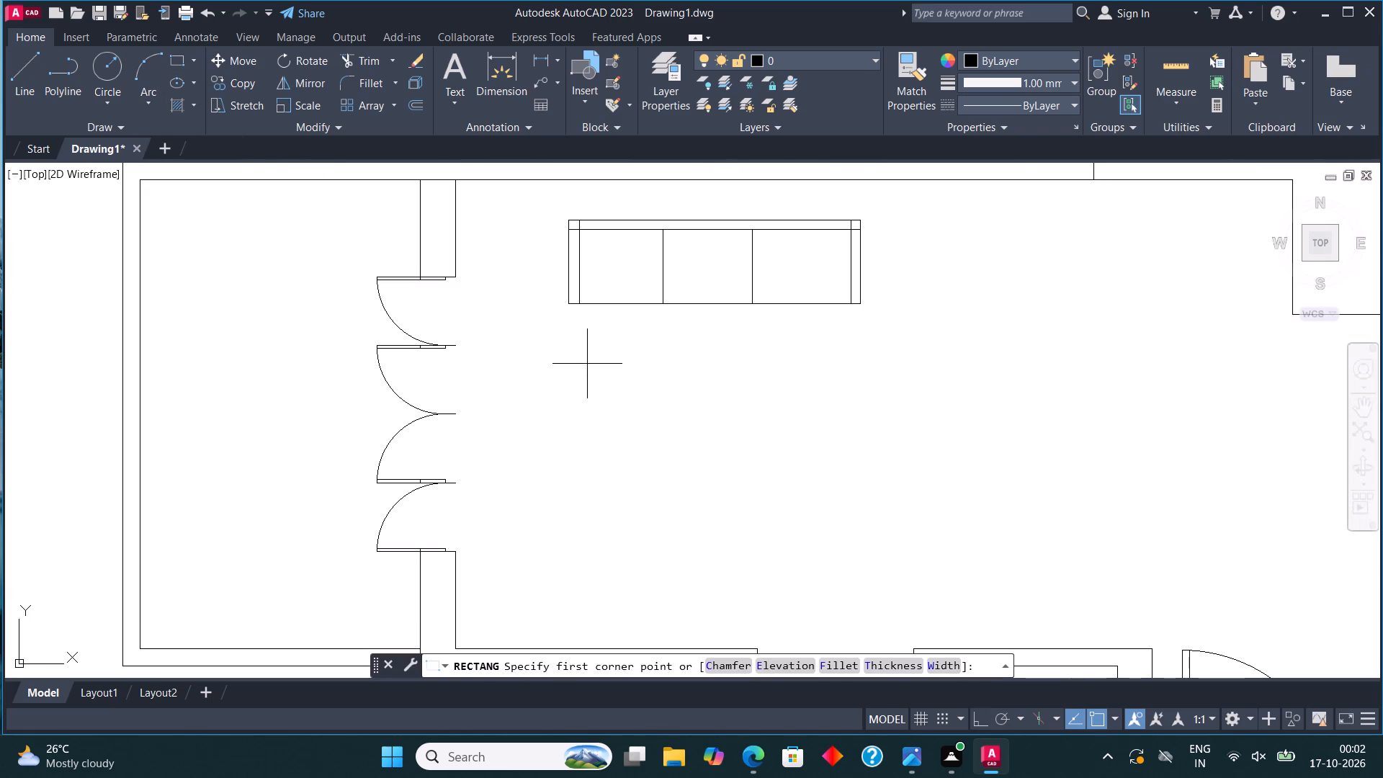
pyautogui.click(635, 356)
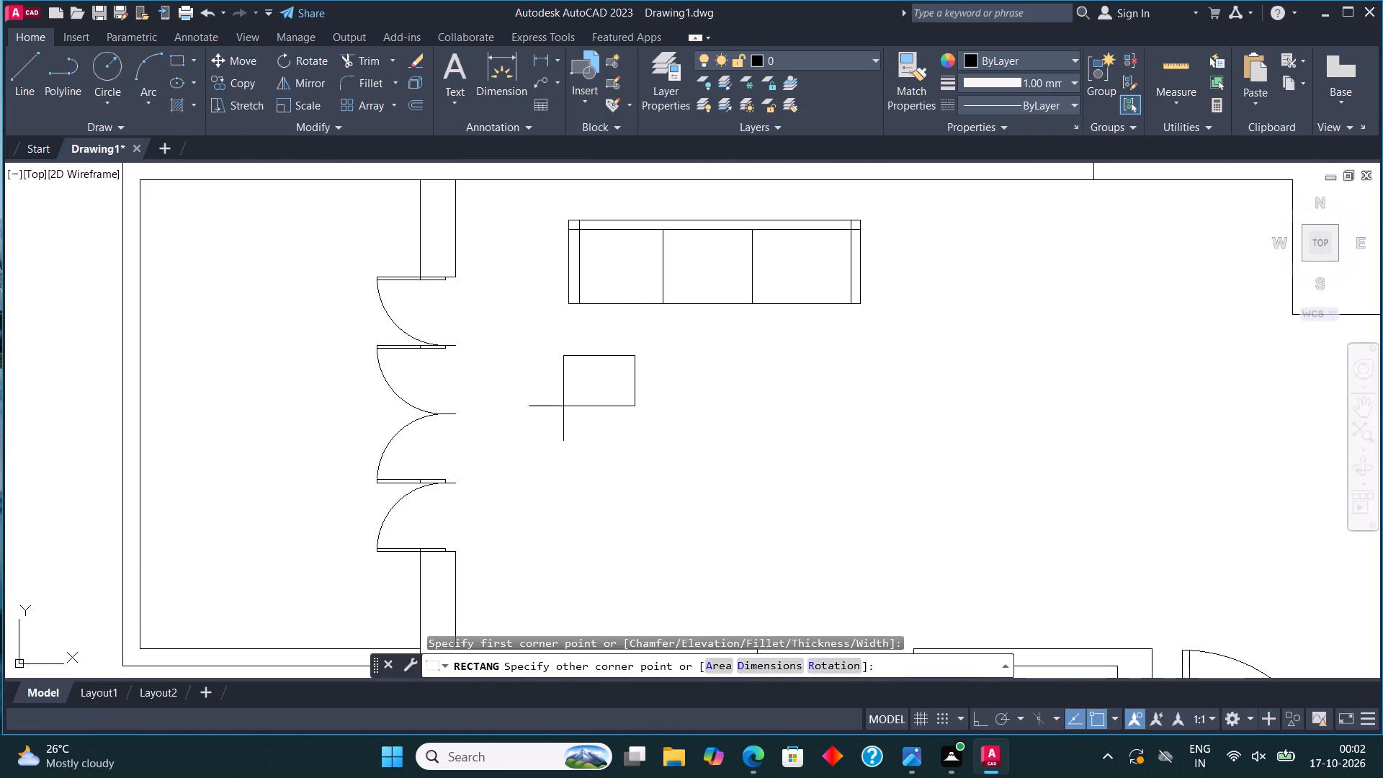
pyautogui.click(564, 419)
# Draw horizontal armrest lines near the armchair's upper and lower edges and a vertical backrest line near its left edge.
pyautogui.scroll(2, 589, 384)
pyautogui.click(11, 70)
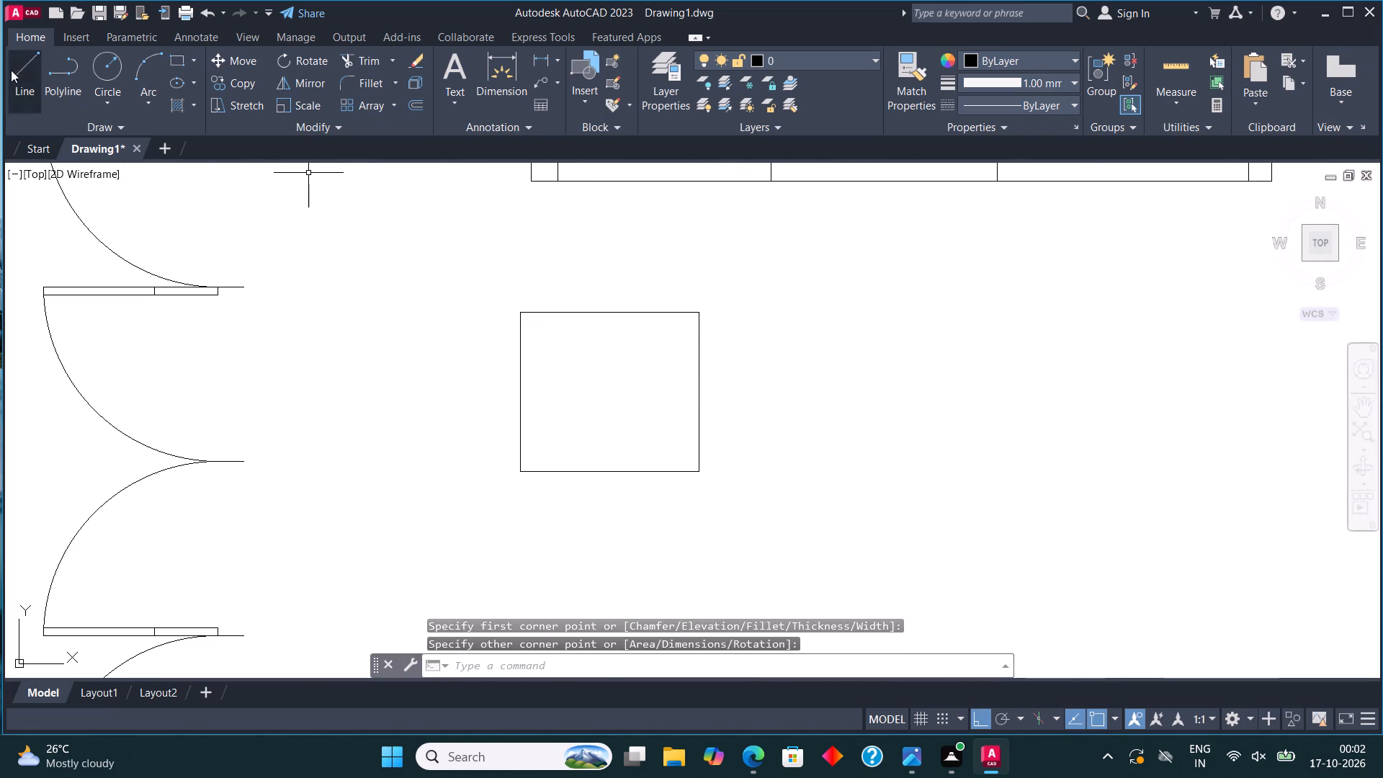
pyautogui.click(697, 331)
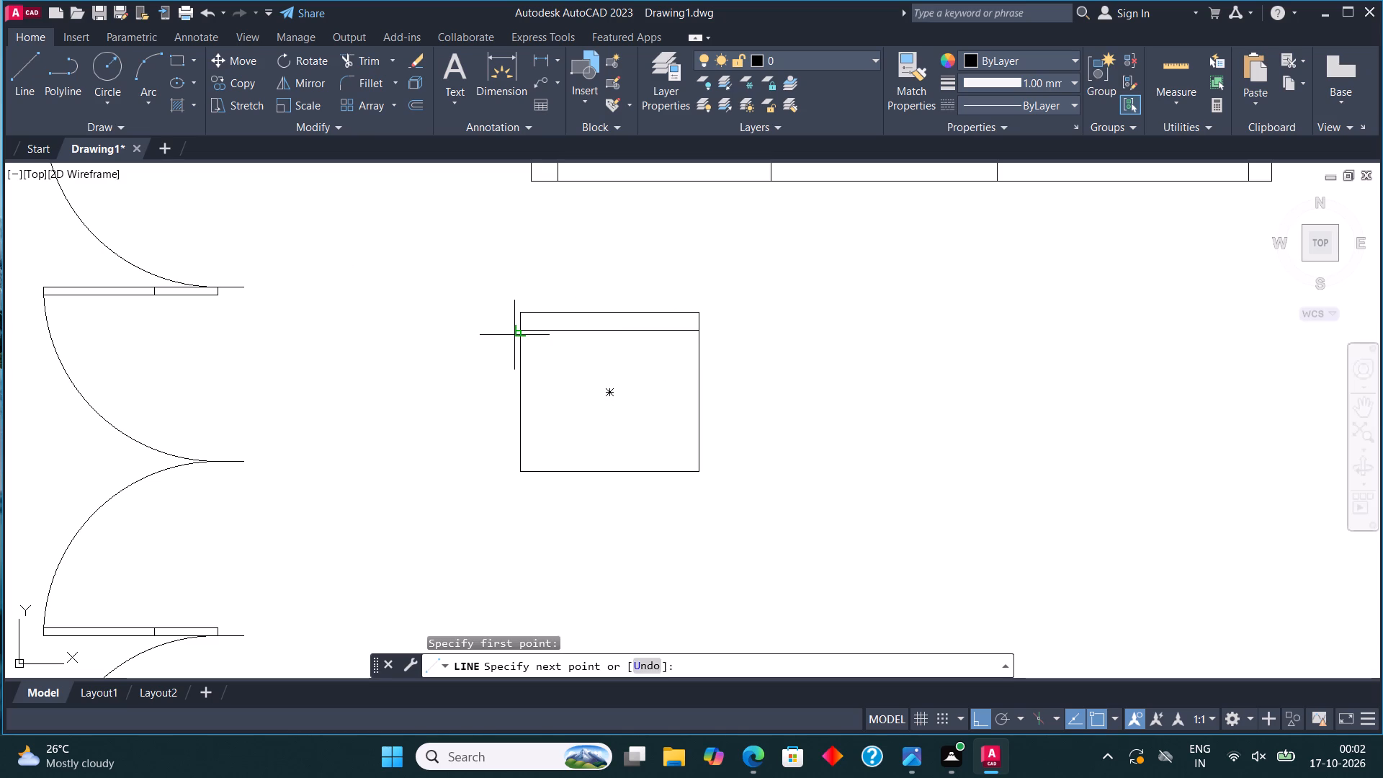
pyautogui.click(514, 335)
pyautogui.click(15, 75)
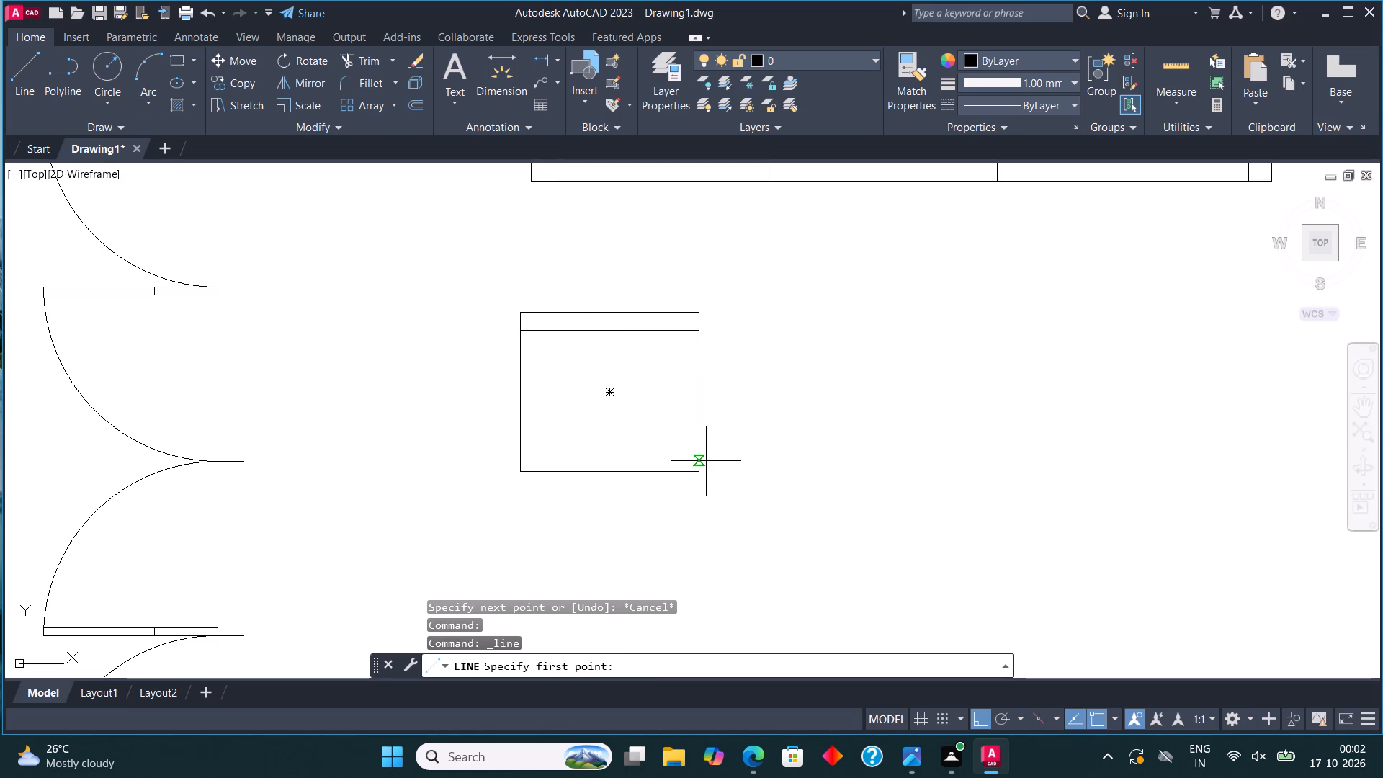
pyautogui.click(699, 454)
pyautogui.click(518, 455)
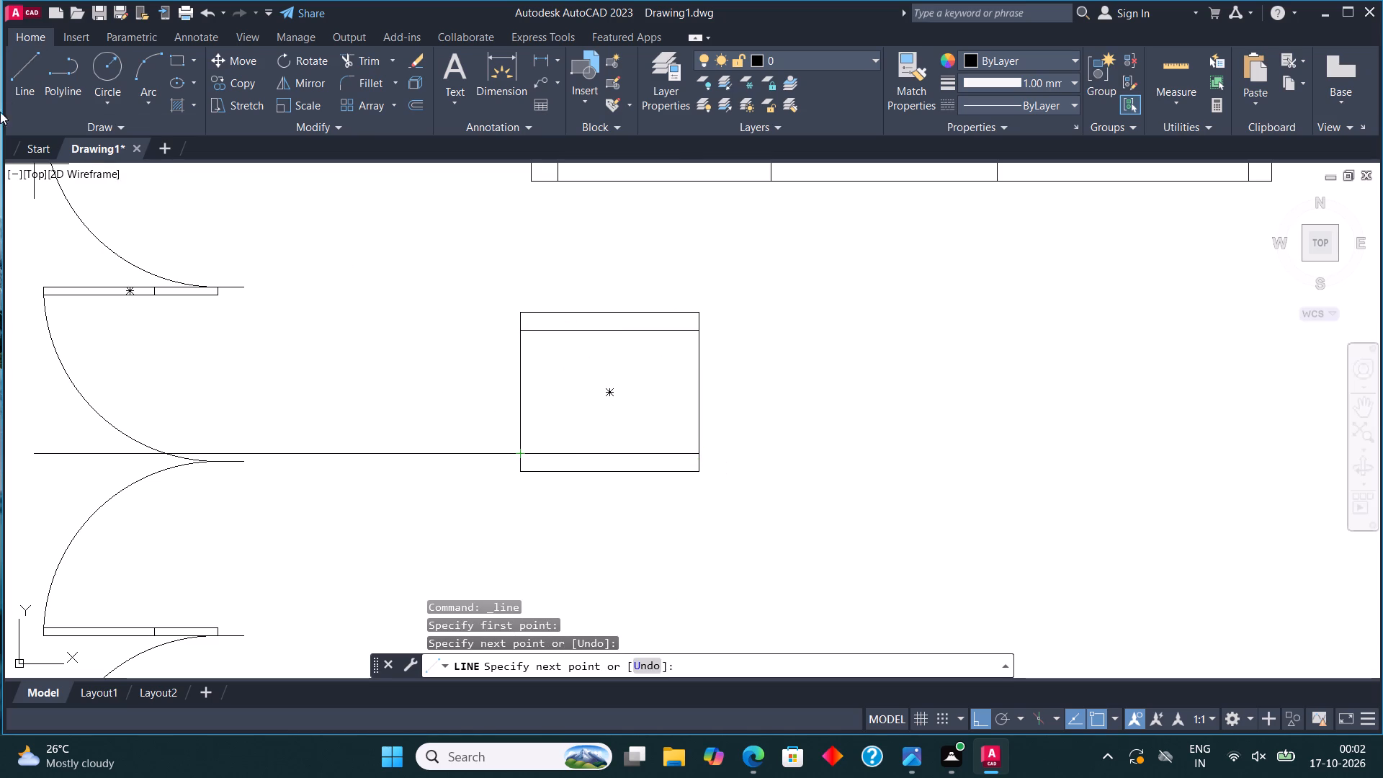
pyautogui.click(19, 79)
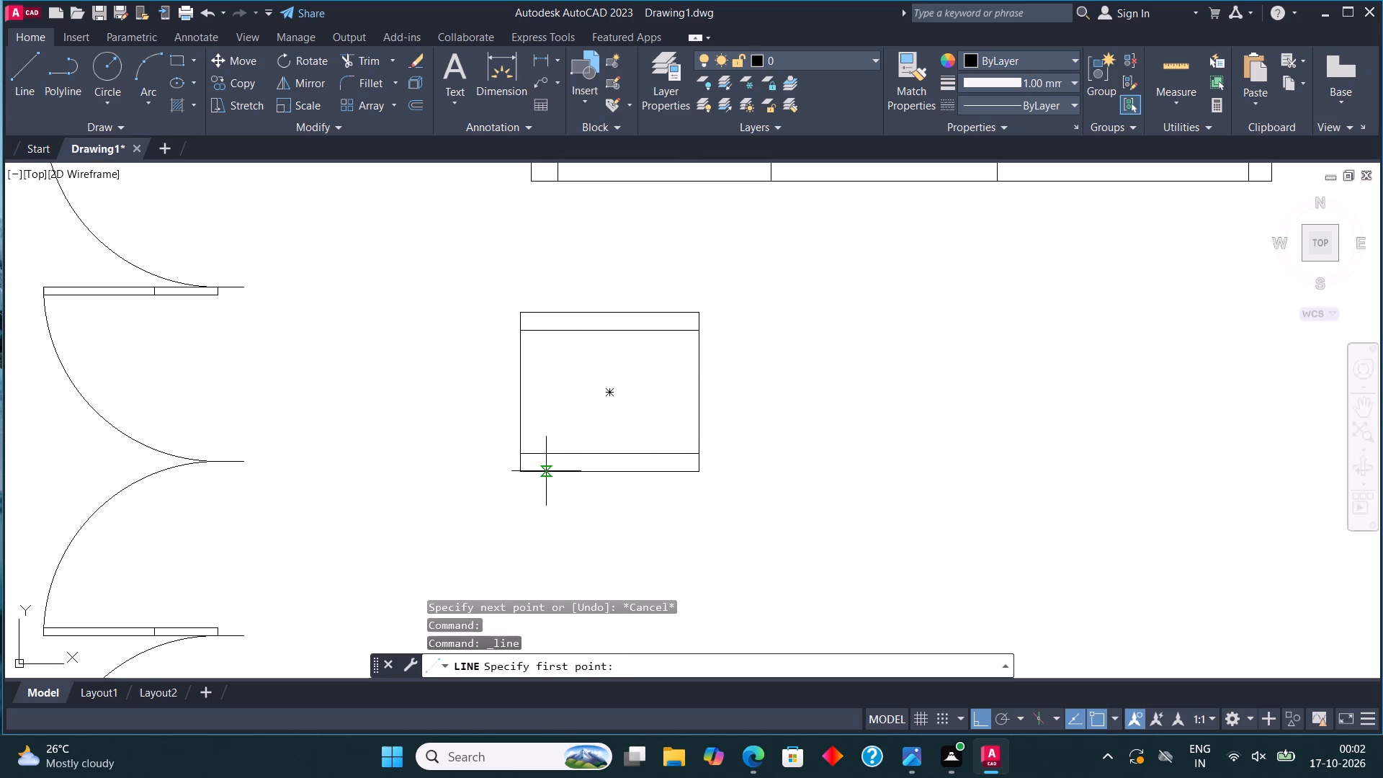
pyautogui.click(537, 469)
pyautogui.click(535, 318)
pyautogui.scroll(-3, 597, 329)
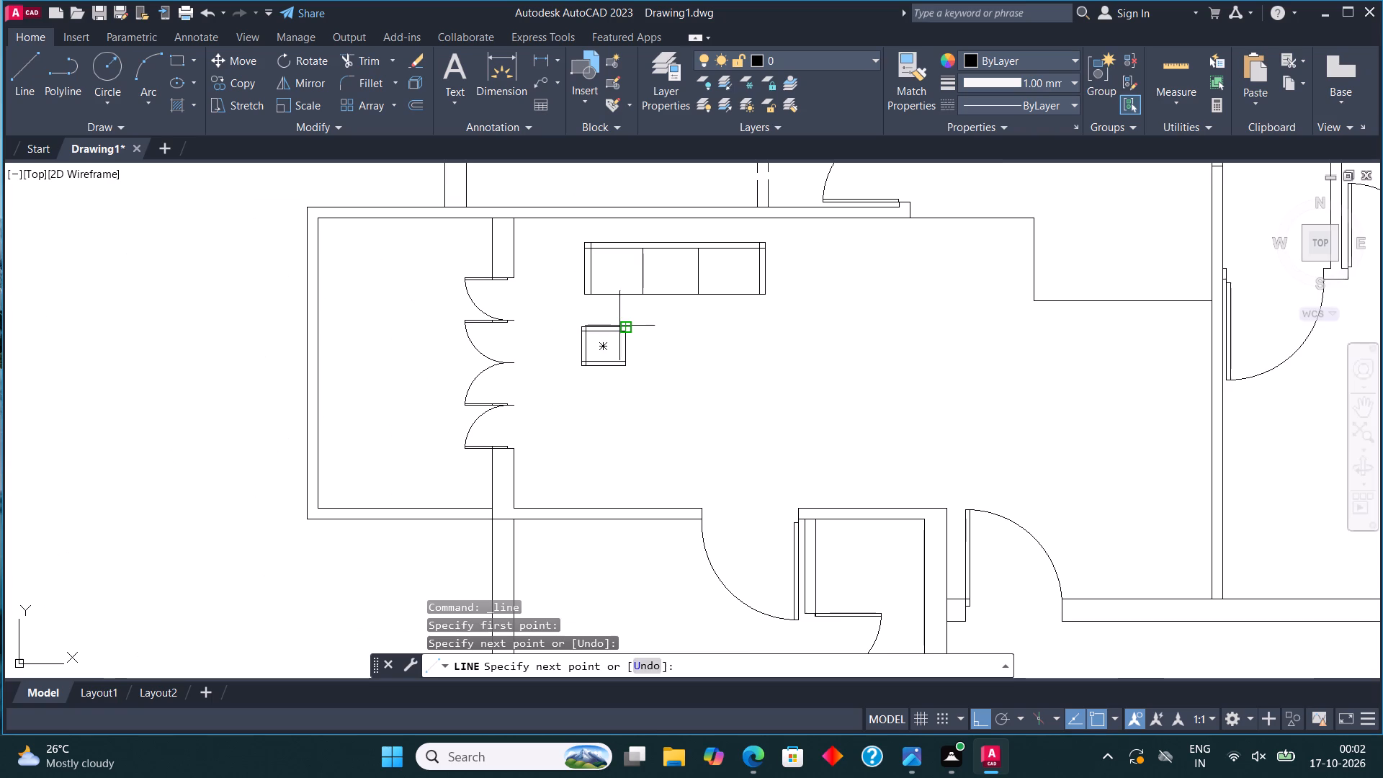
pyautogui.press('Escape')
# Move the whole armchair slightly up and to the left with Ortho off.
pyautogui.moveTo(643, 382); pyautogui.dragTo(632, 372)
pyautogui.click(562, 331)
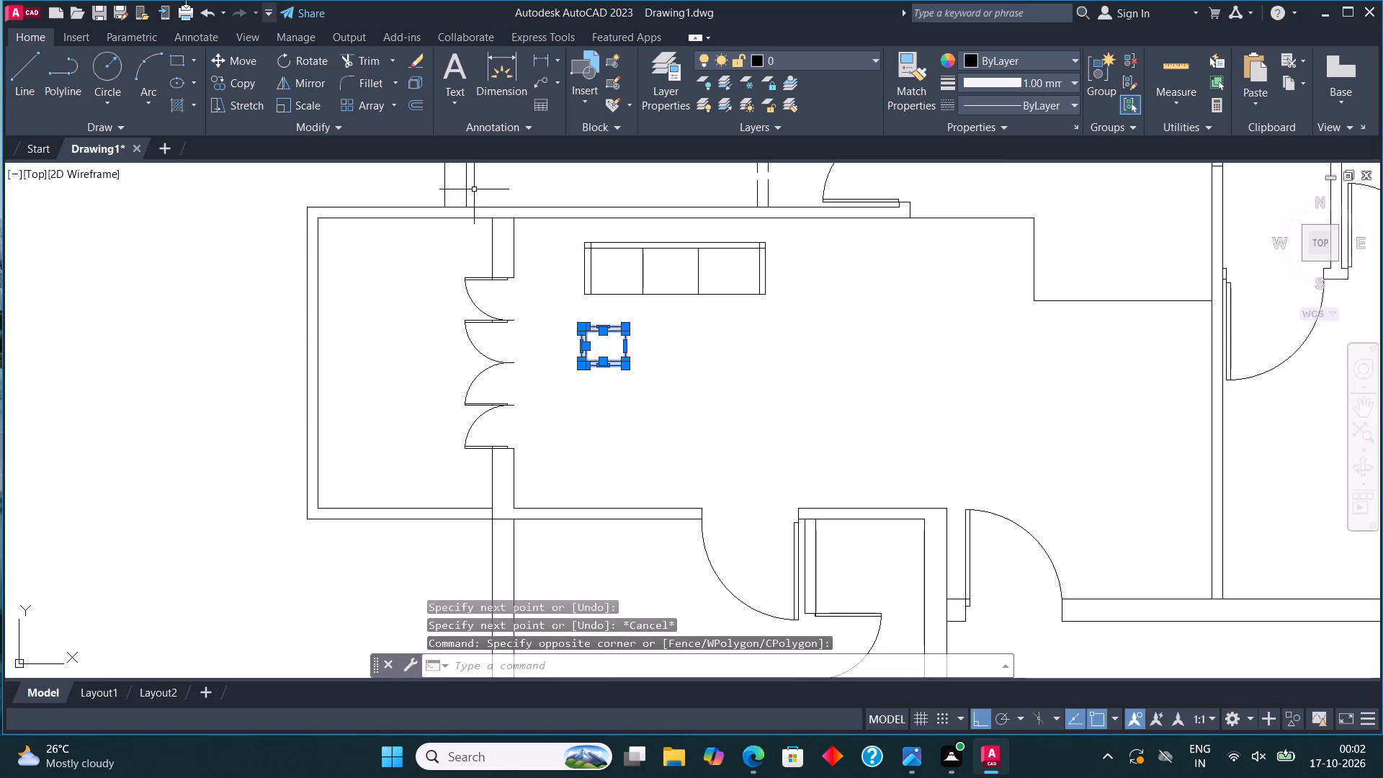
pyautogui.click(222, 55)
pyautogui.scroll(2, 491, 267)
pyautogui.click(754, 454)
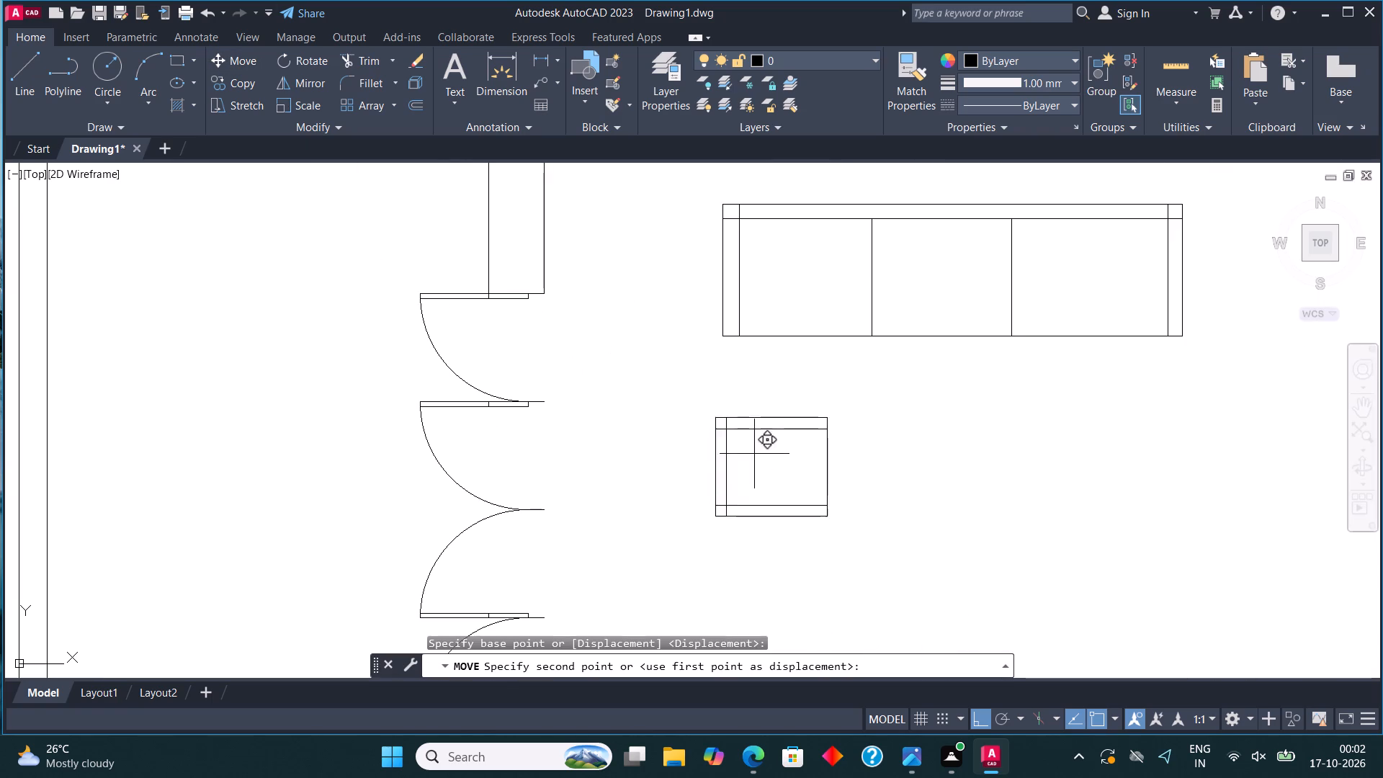
pyautogui.press('F8')
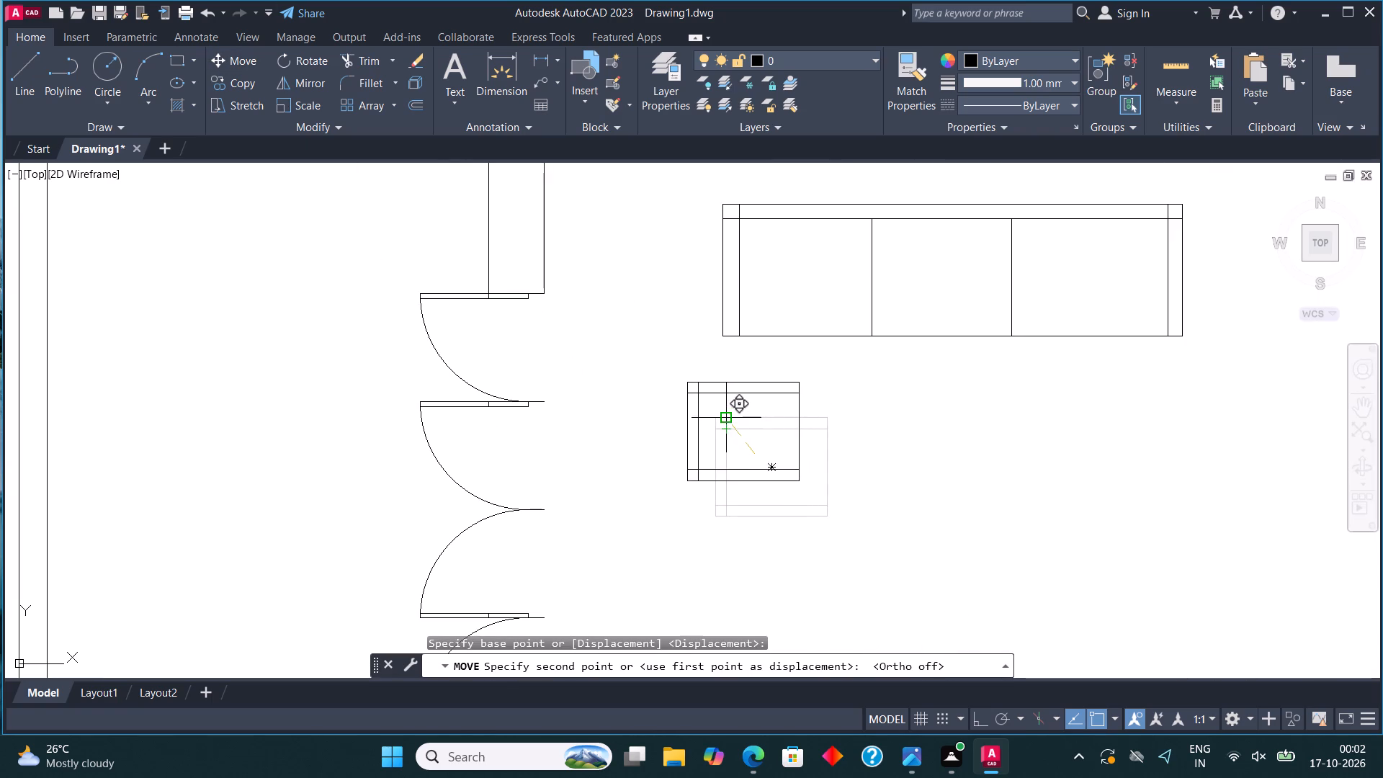
pyautogui.click(728, 420)
# Mirror the armchair about a vertical line below the sofa's middle with Ortho on, keeping the original.
pyautogui.click(803, 488)
pyautogui.click(668, 372)
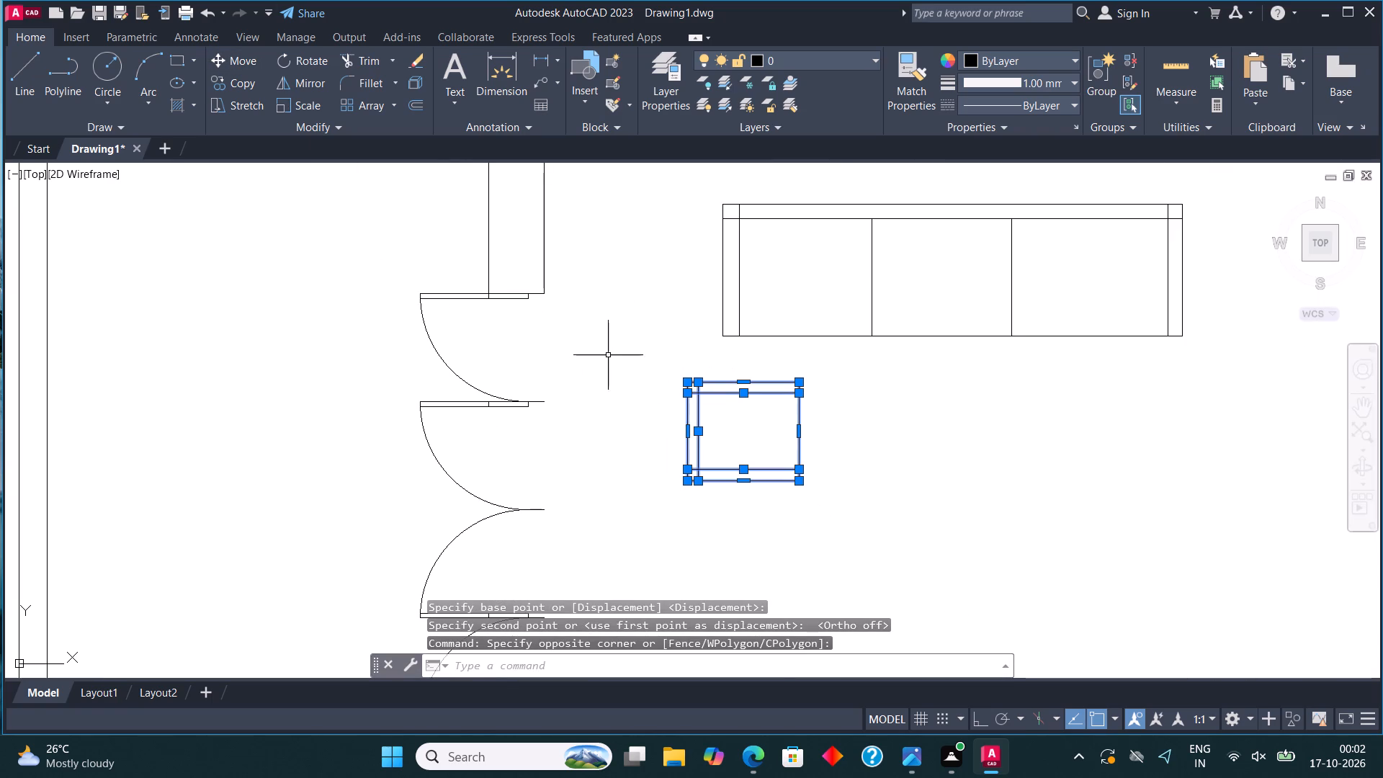
pyautogui.click(311, 77)
pyautogui.scroll(-2, 393, 290)
pyautogui.scroll(2, 599, 305)
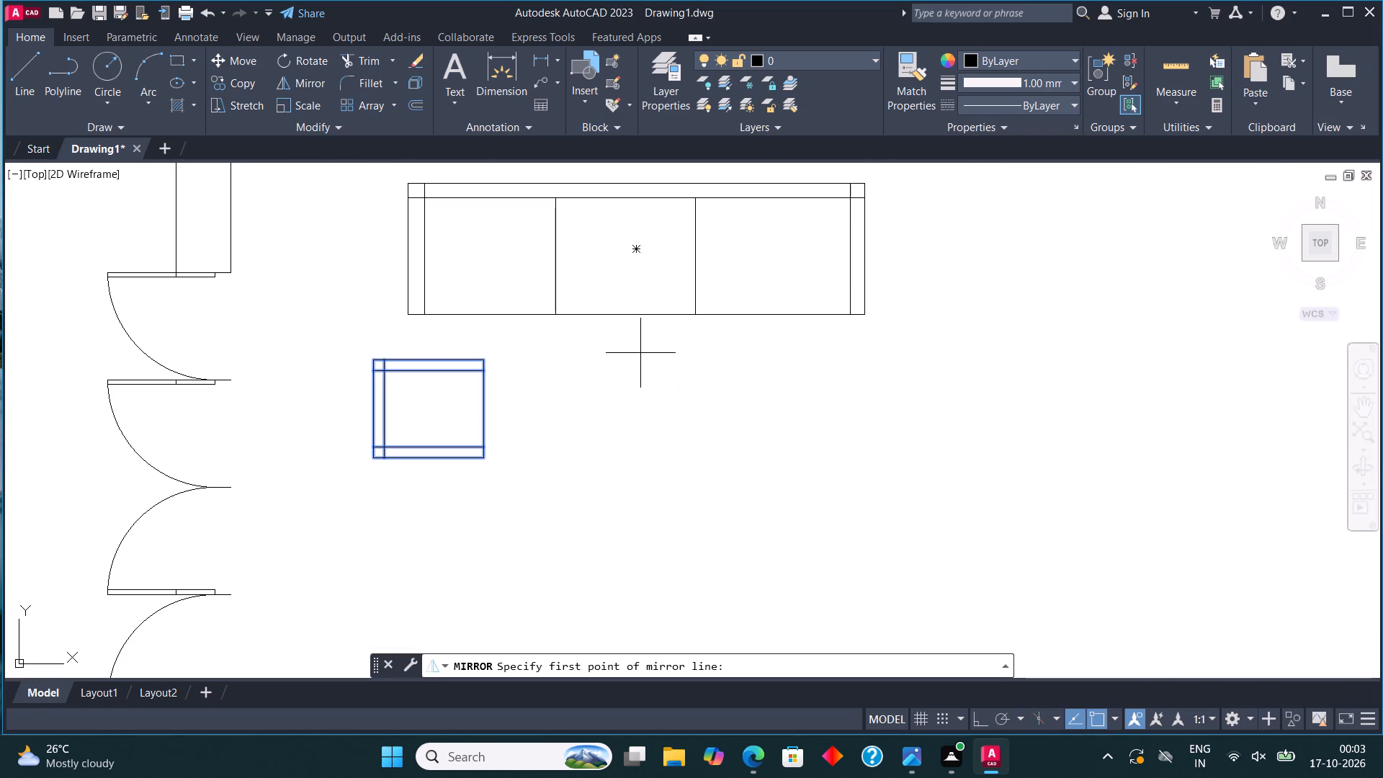
pyautogui.click(645, 384)
pyautogui.press('F8')
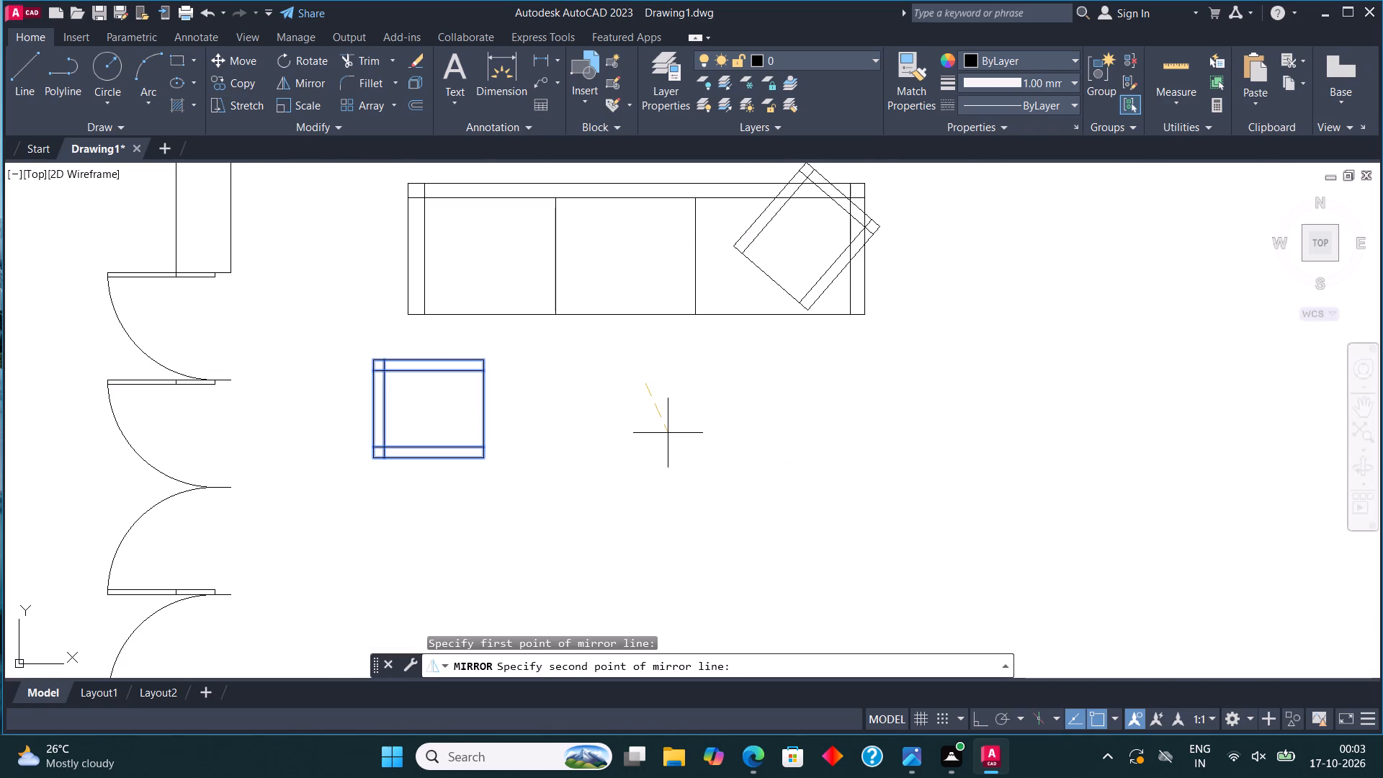
pyautogui.click(667, 457)
pyautogui.click(676, 661)
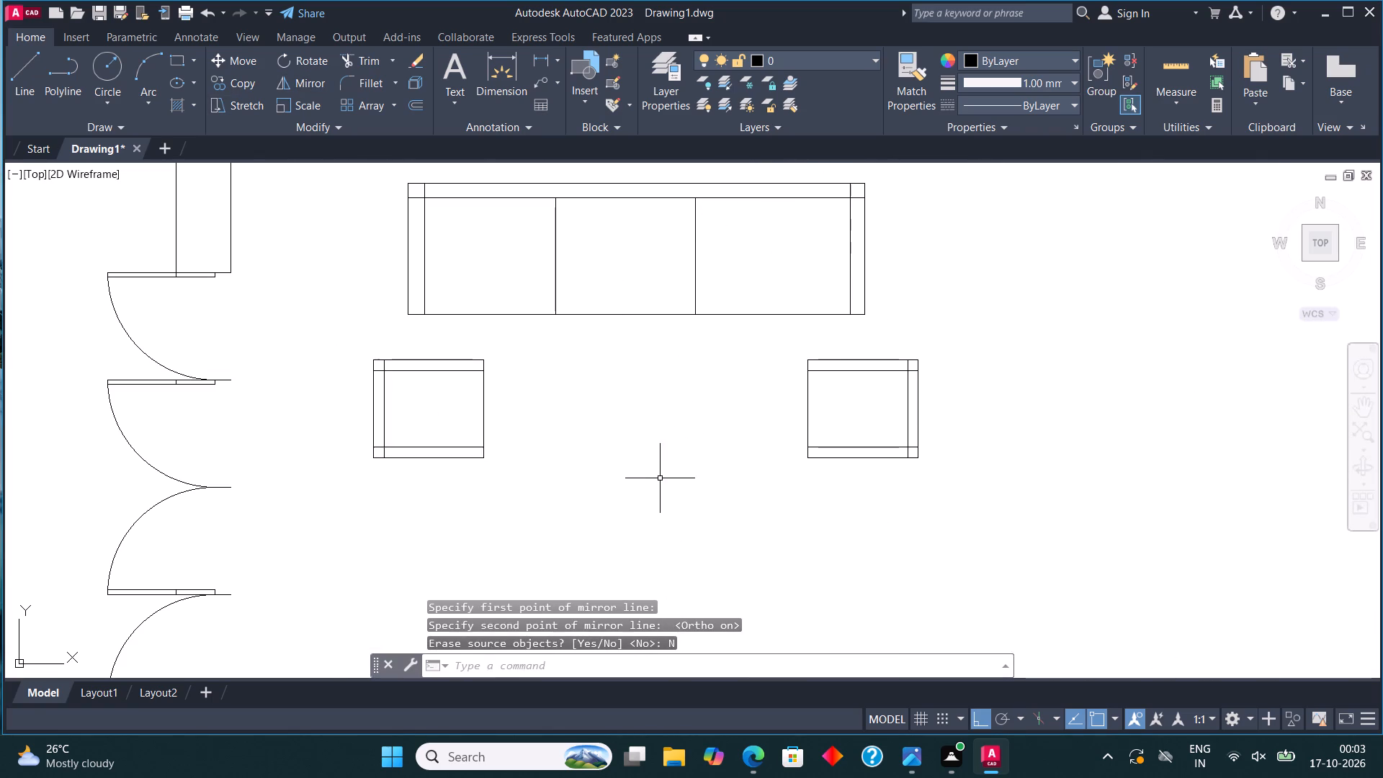
# Move the mirrored armchair slightly left and up, closer to the sofa, with Ortho off.
pyautogui.scroll(-3, 660, 475)
pyautogui.scroll(3, 731, 464)
pyautogui.click(730, 520)
pyautogui.click(552, 374)
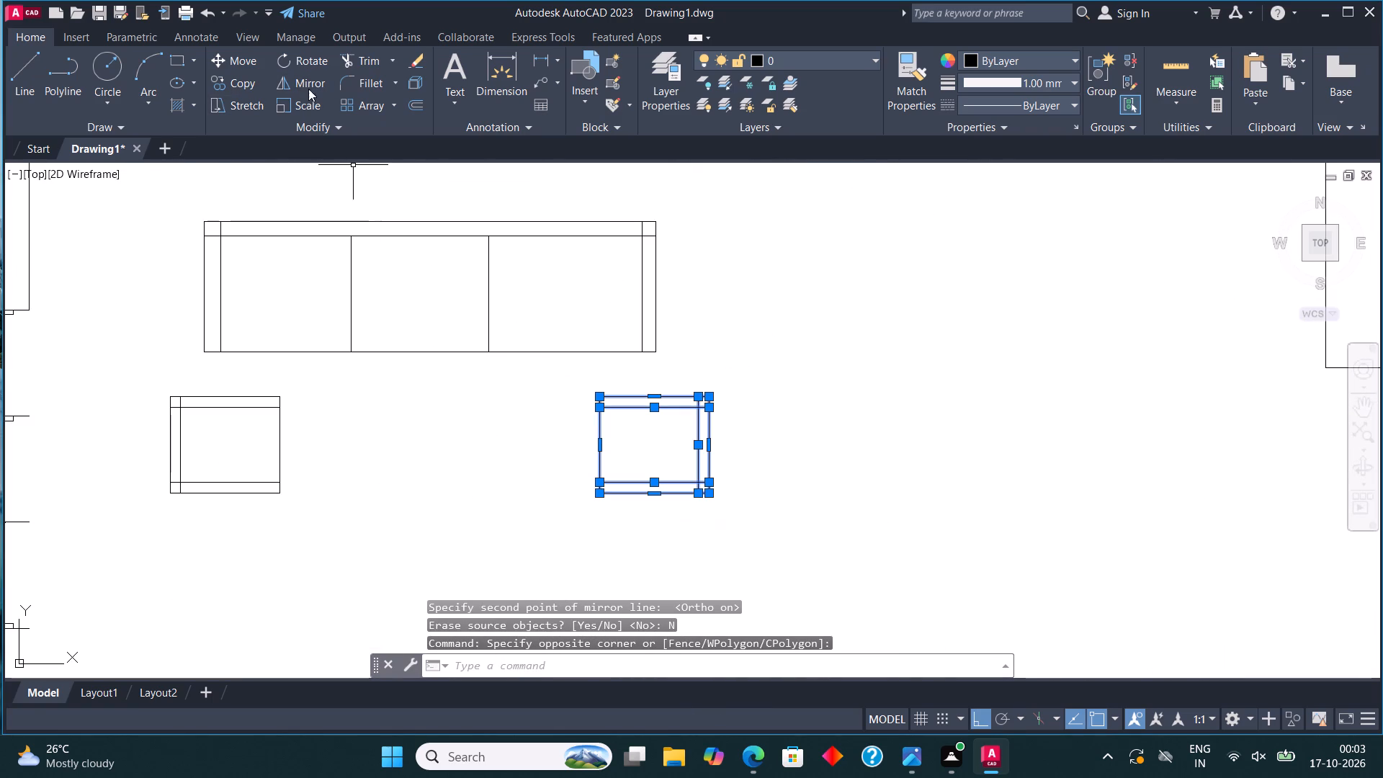
pyautogui.click(249, 61)
pyautogui.click(678, 452)
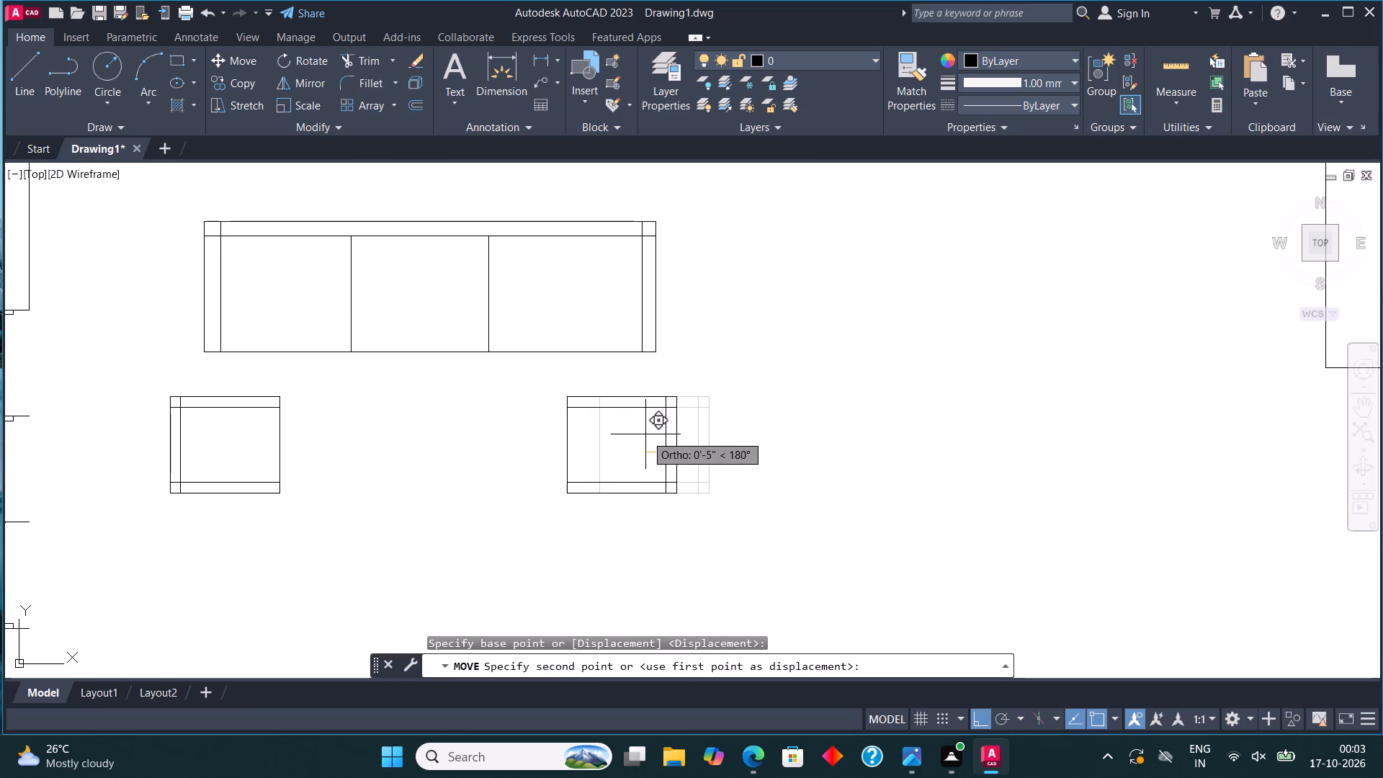
pyautogui.press('F8')
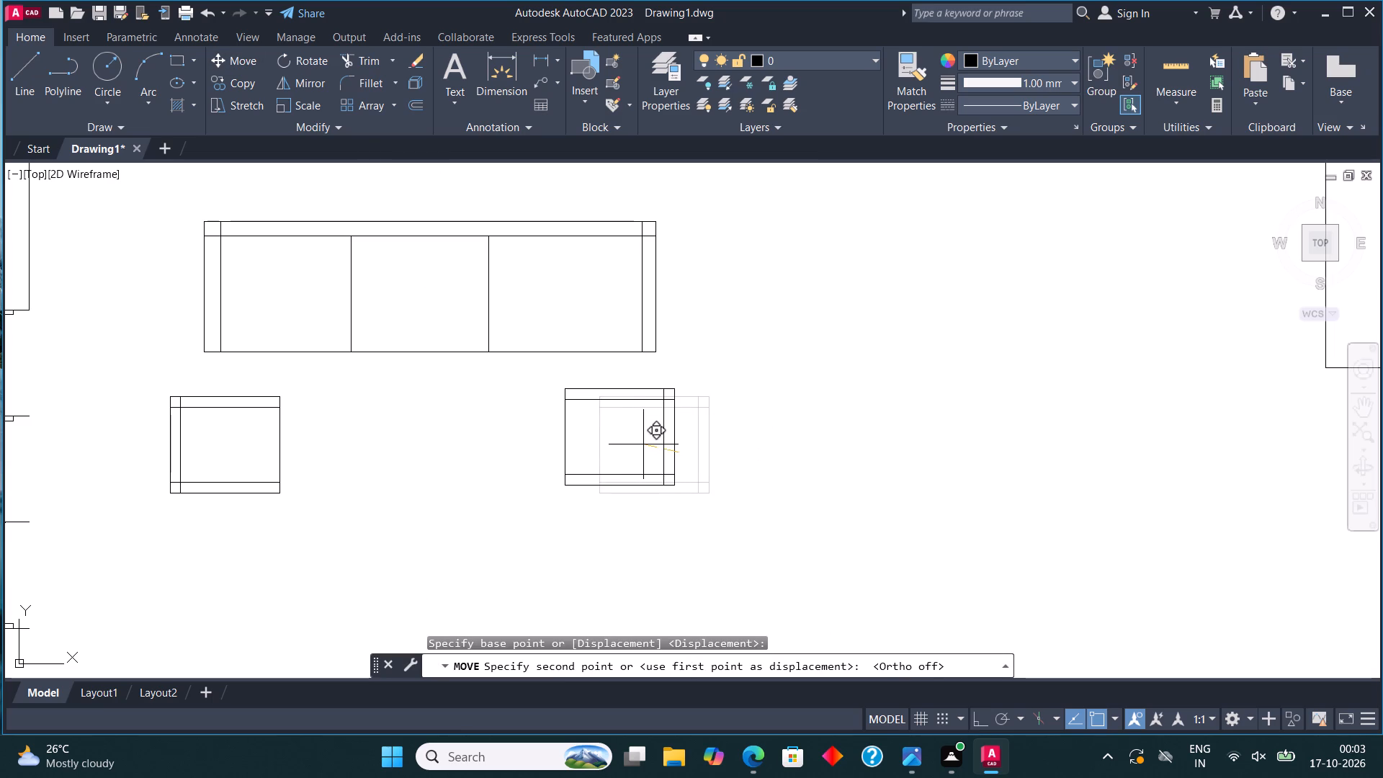
pyautogui.click(654, 445)
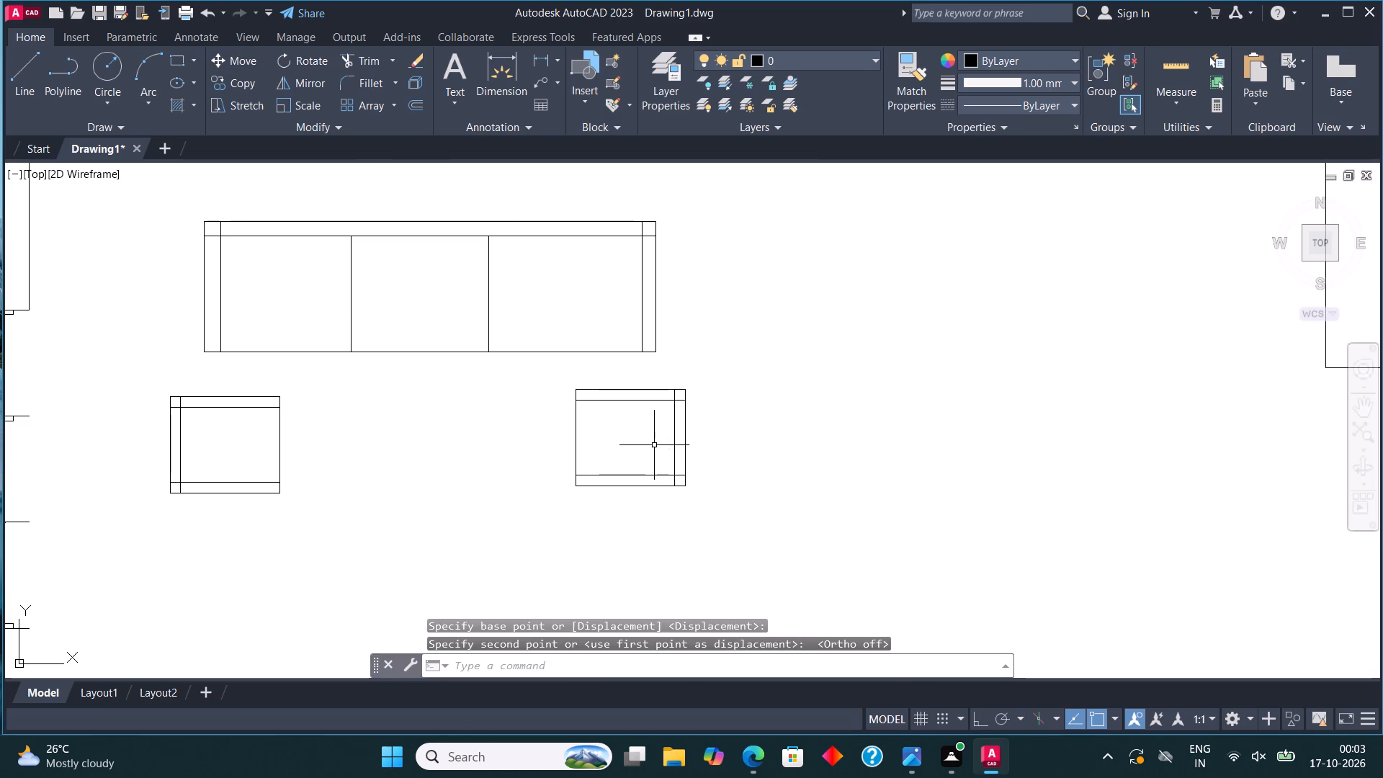
pyautogui.press('Escape')
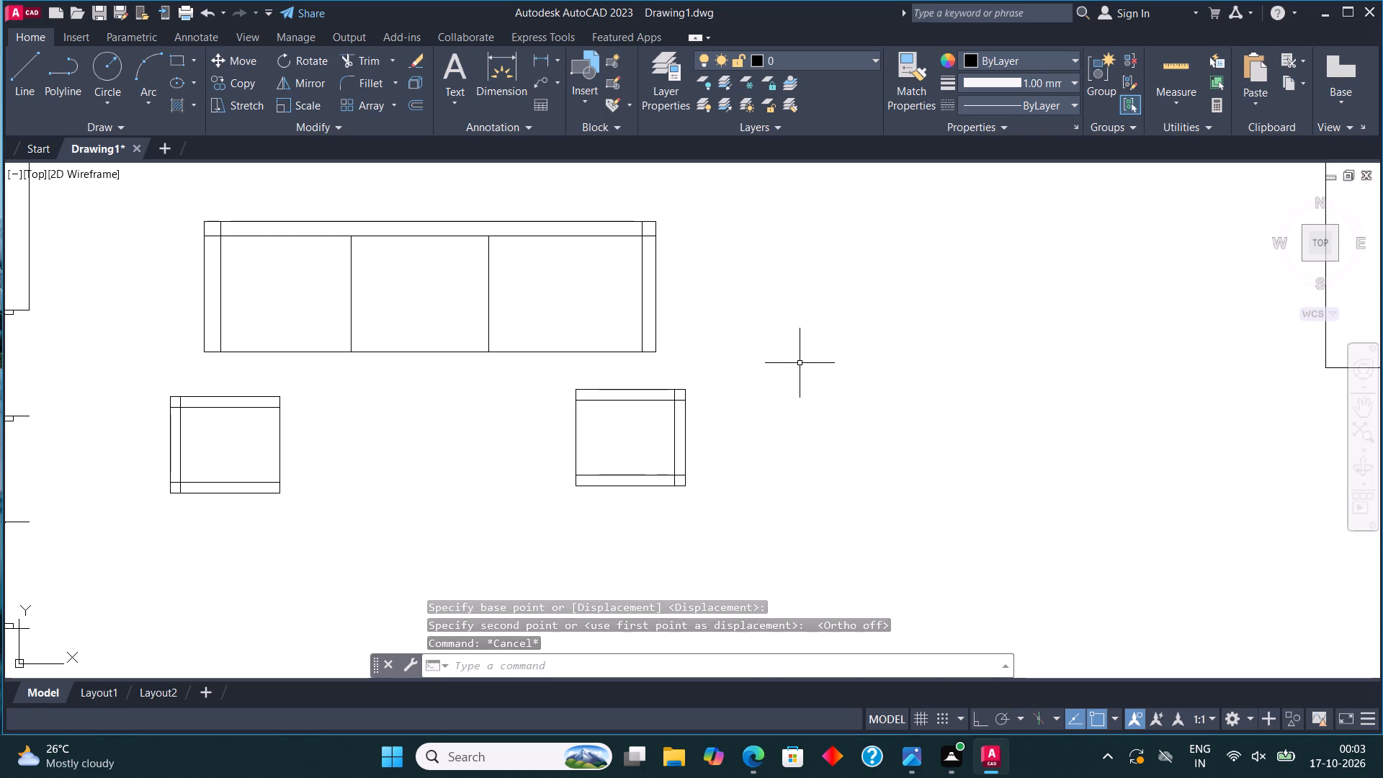
# Draw a long thin cabinet rectangle against the living room's lower wall, opposite the sofa and beside the door opening.
pyautogui.scroll(-3, 795, 363)
pyautogui.moveTo(869, 300); pyautogui.dragTo(945, 169, button='middle')
pyautogui.scroll(1, 824, 367)
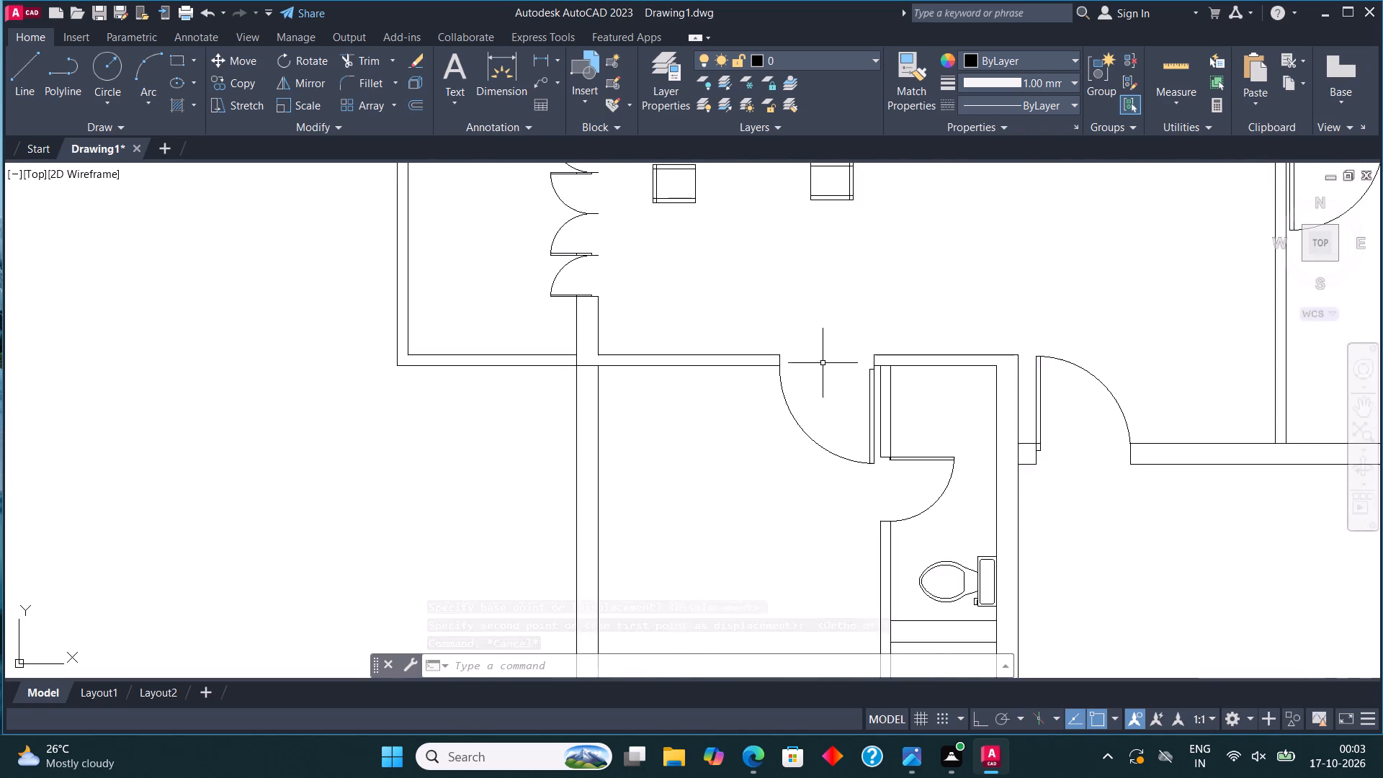
pyautogui.scroll(1, 820, 362)
pyautogui.moveTo(760, 344); pyautogui.dragTo(650, 538, button='middle')
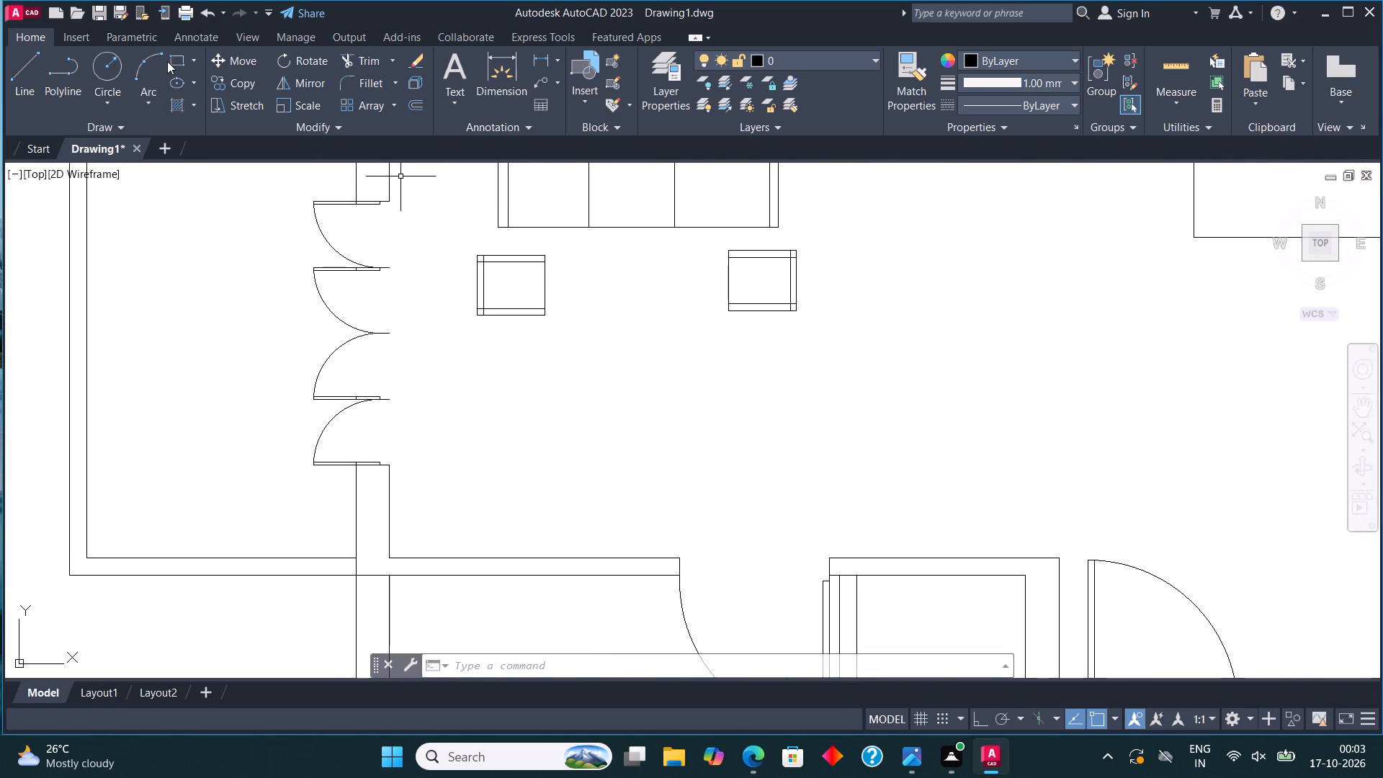
pyautogui.click(171, 60)
pyautogui.click(658, 557)
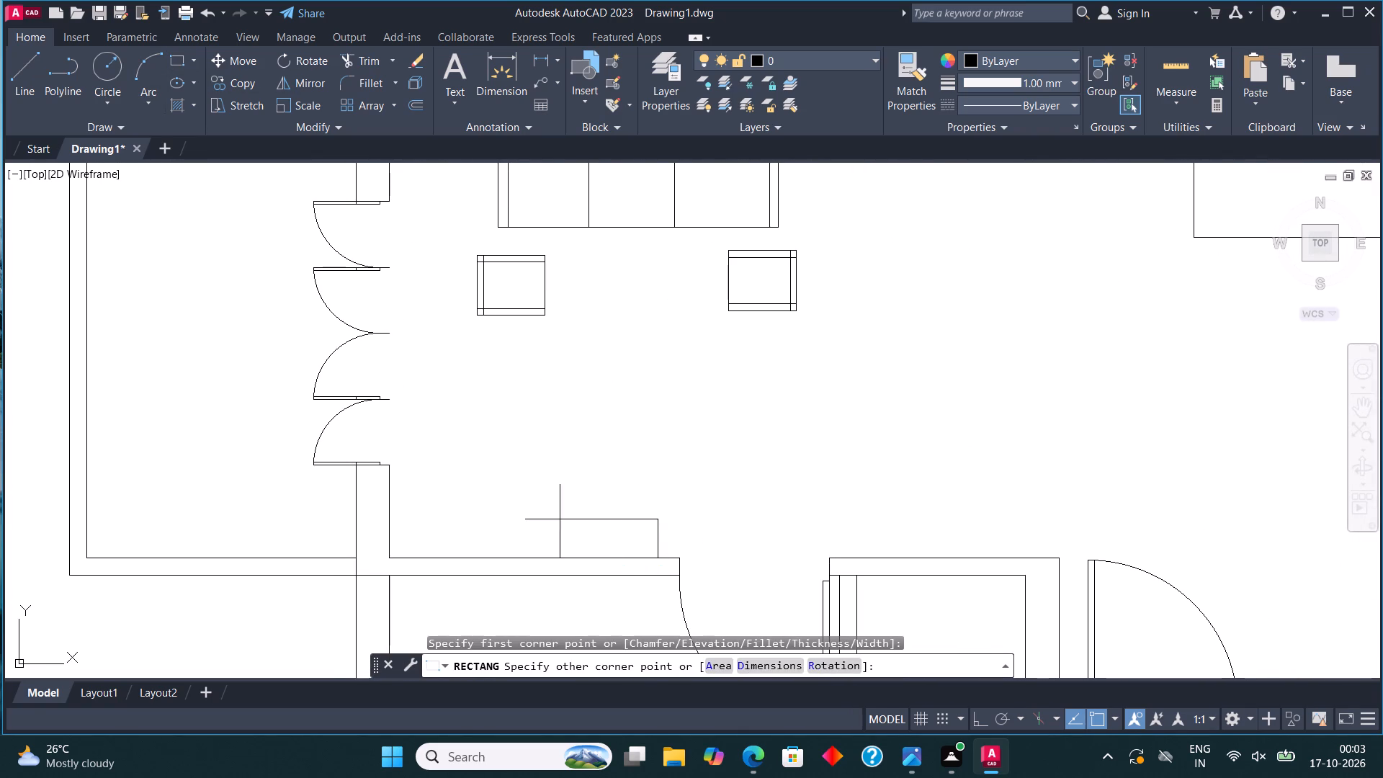
pyautogui.click(433, 540)
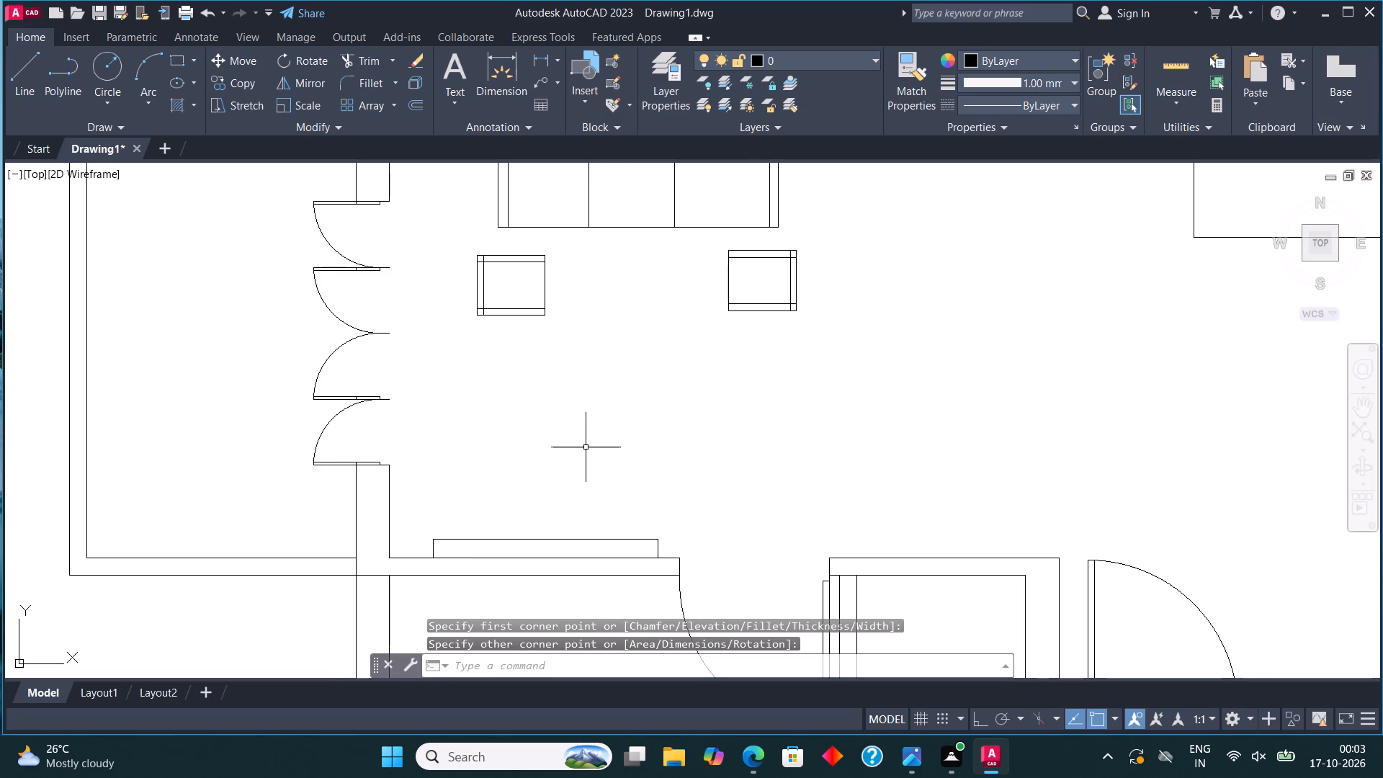
# Draw an upright dining table rectangle in the lower unit's hall, above the four-leaf balcony door.
pyautogui.scroll(-2, 627, 480)
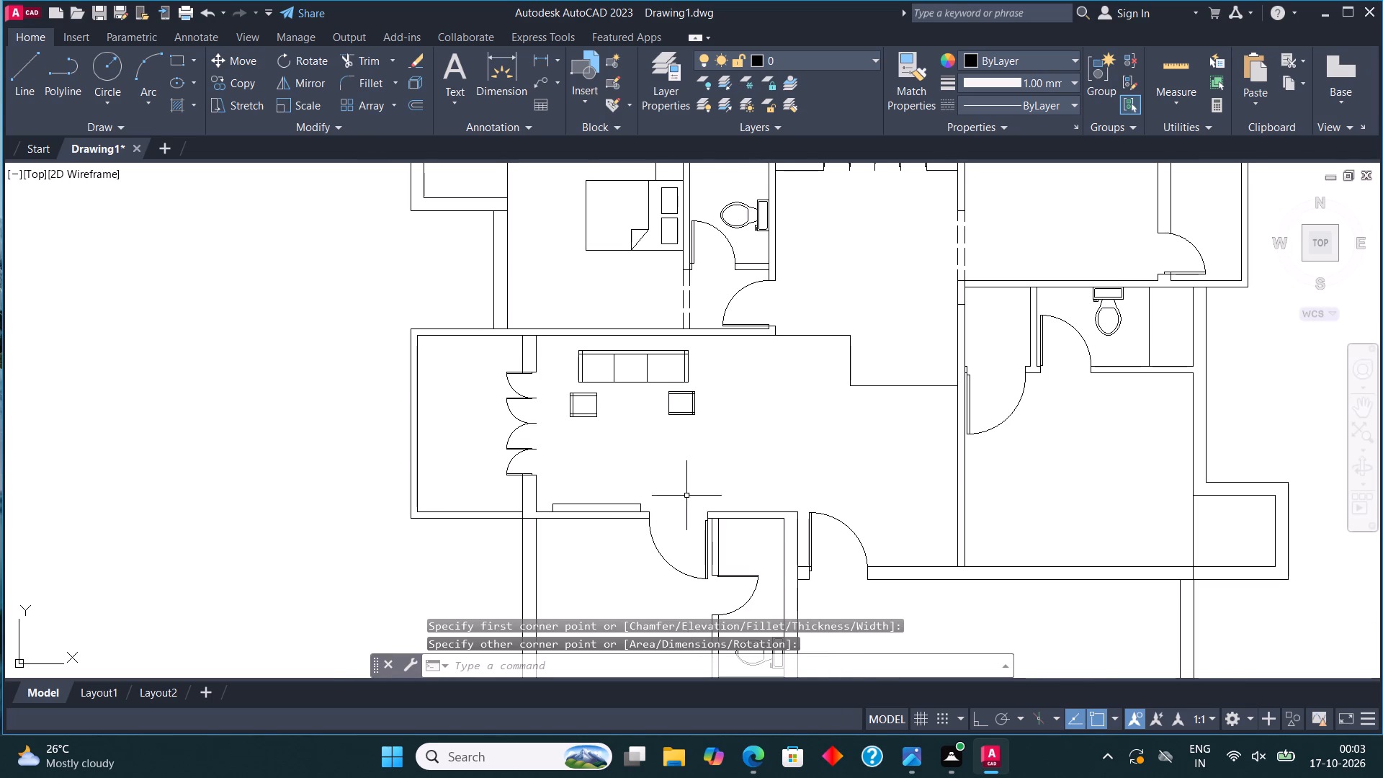
pyautogui.moveTo(699, 537); pyautogui.dragTo(721, 421, button='middle')
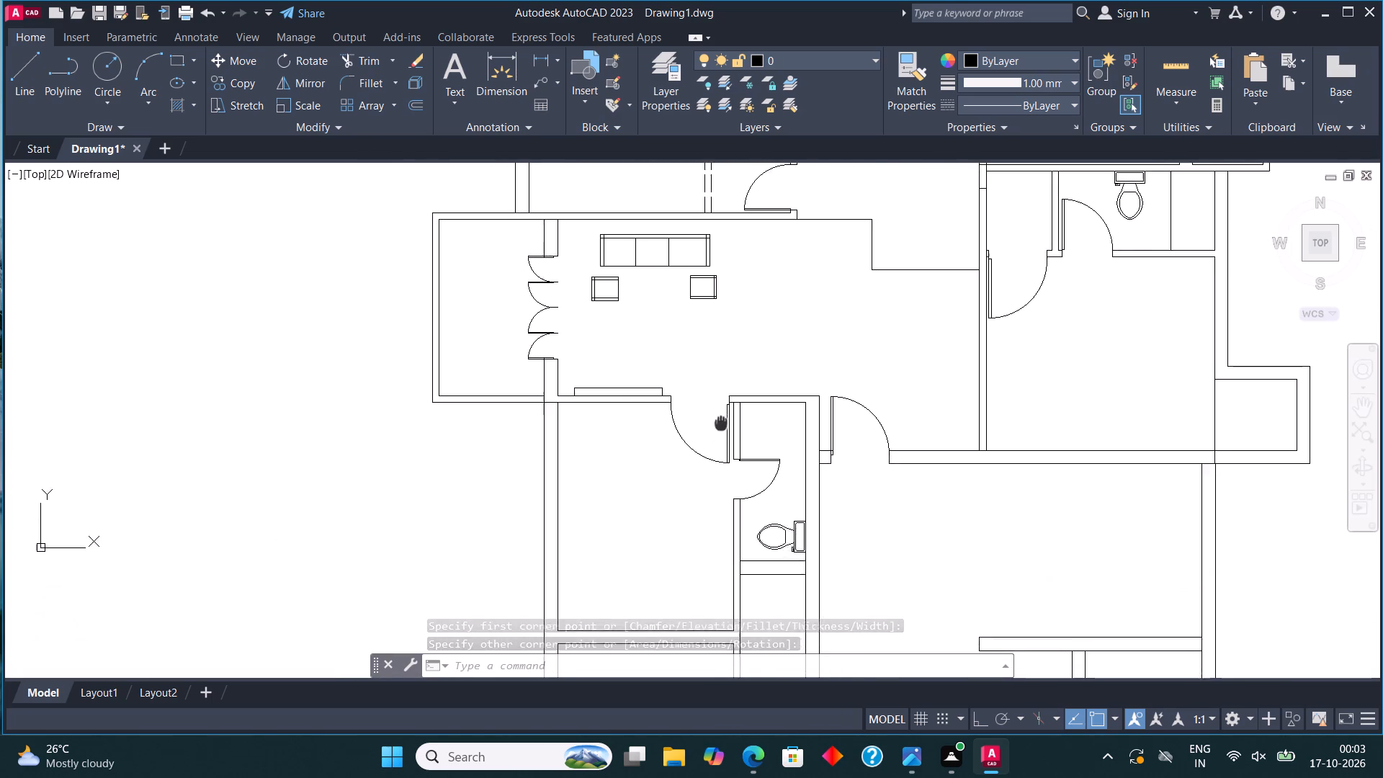
pyautogui.moveTo(721, 421); pyautogui.dragTo(729, 379, button='middle')
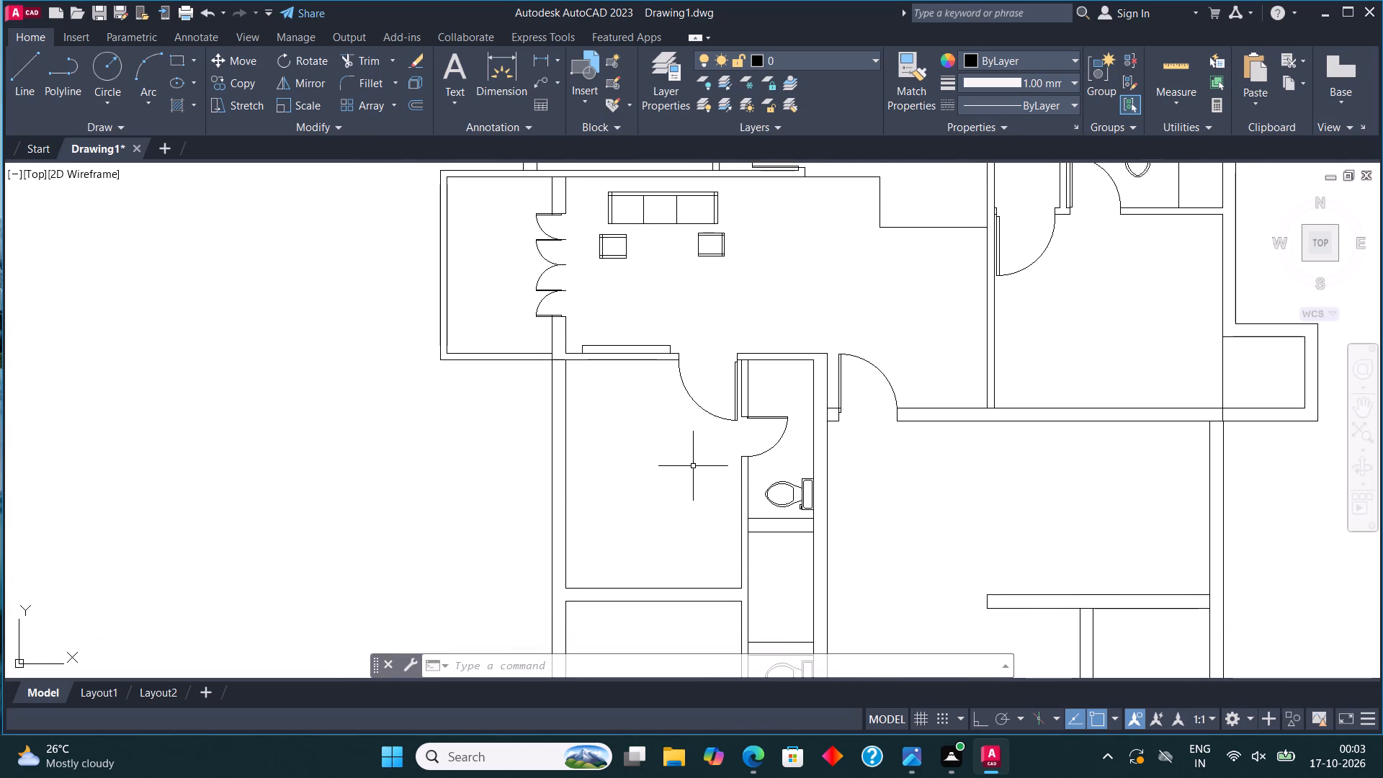
pyautogui.scroll(-3, 676, 455)
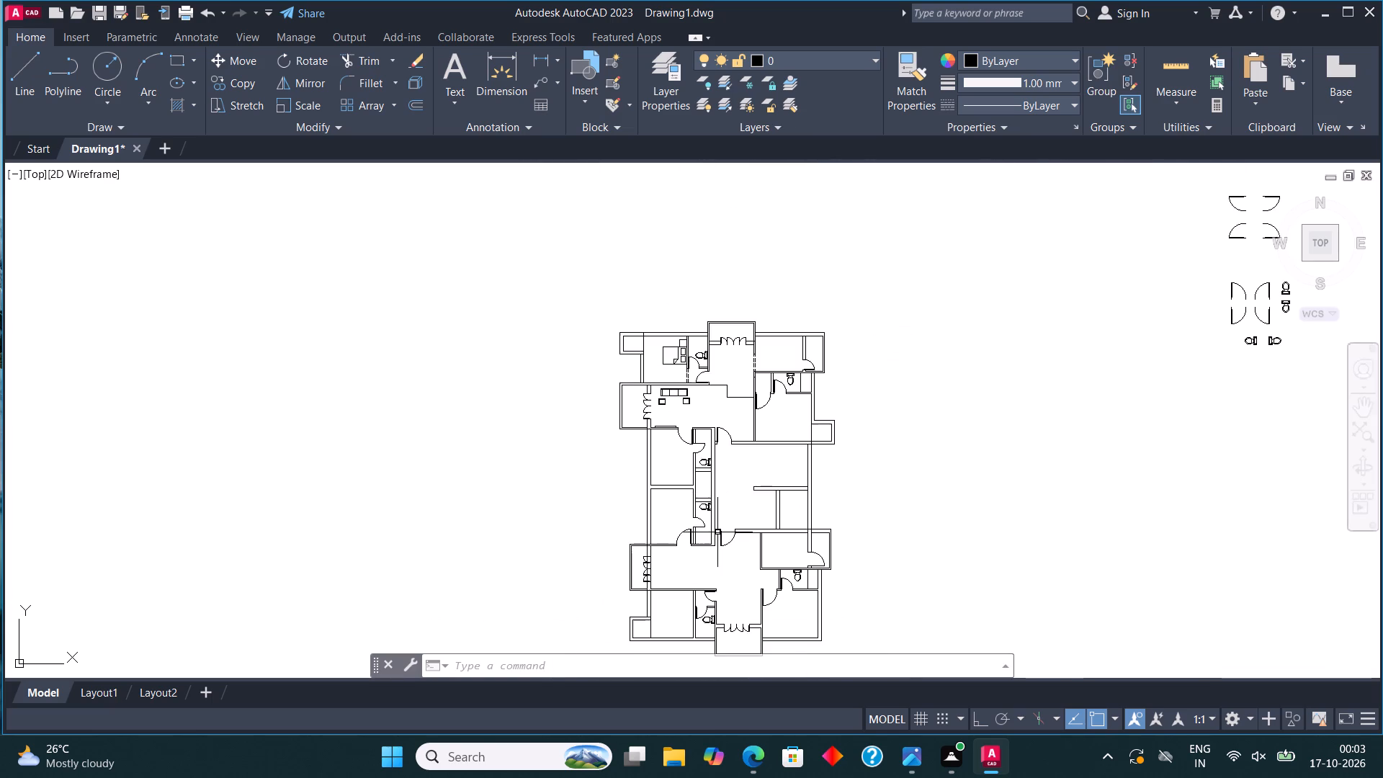
pyautogui.moveTo(727, 563); pyautogui.dragTo(749, 431, button='middle')
pyautogui.scroll(3, 748, 477)
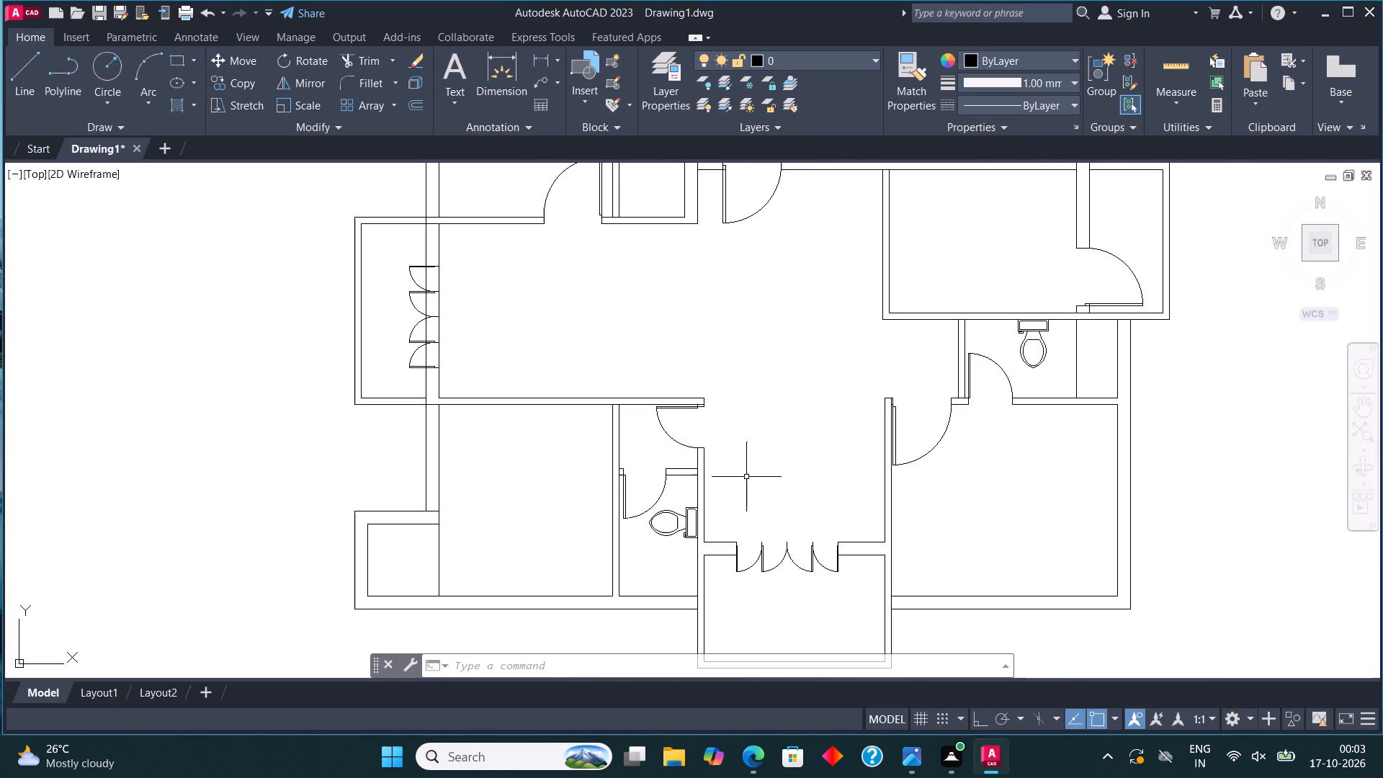
pyautogui.scroll(1, 791, 472)
pyautogui.moveTo(784, 472); pyautogui.dragTo(764, 478, button='middle')
pyautogui.click(178, 54)
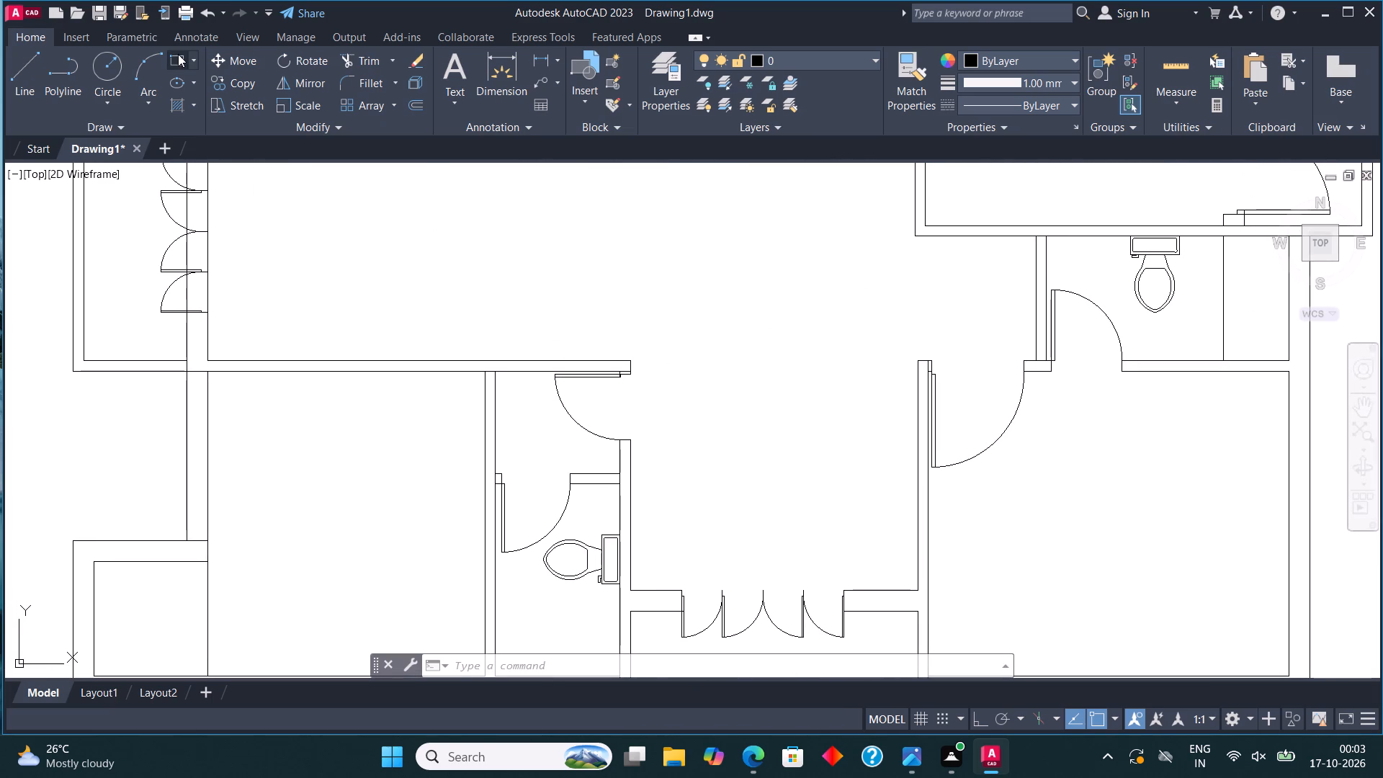
pyautogui.click(736, 463)
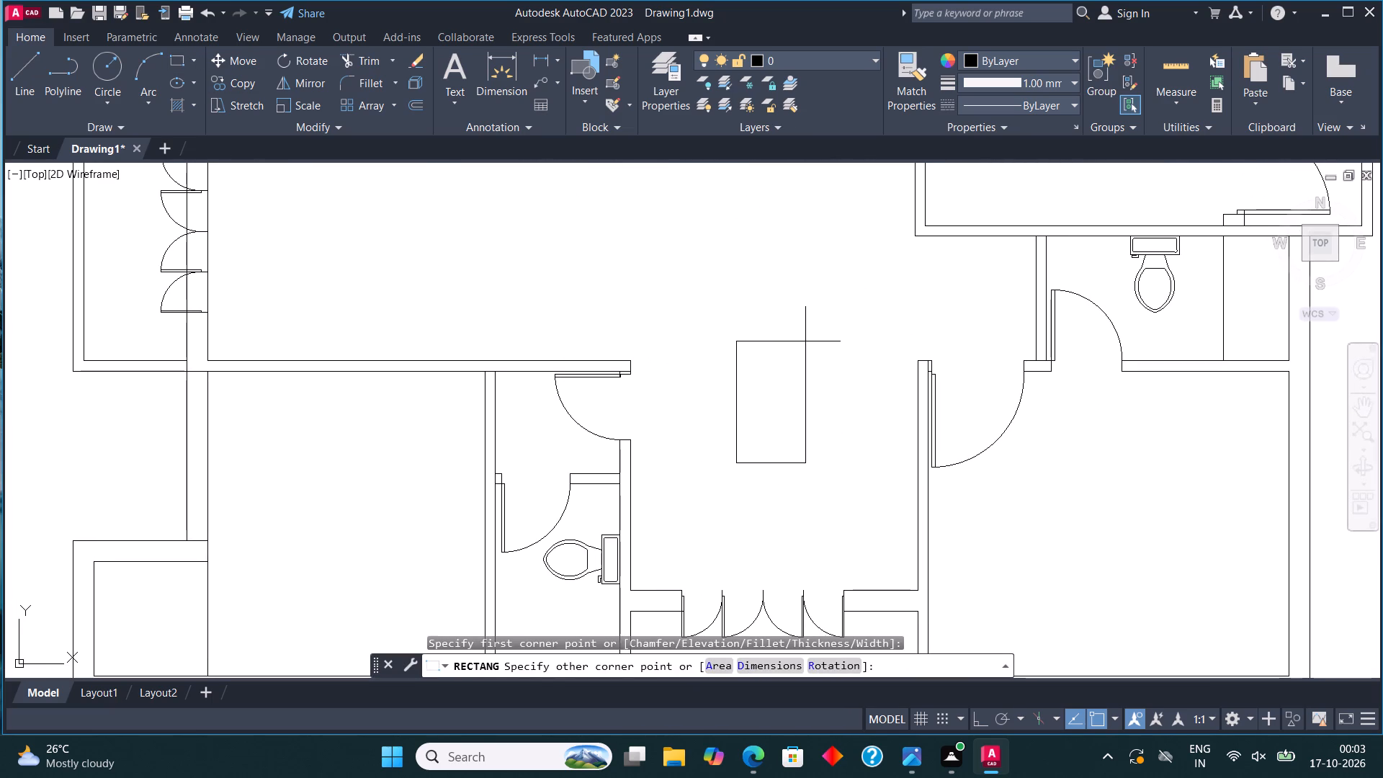
pyautogui.click(820, 319)
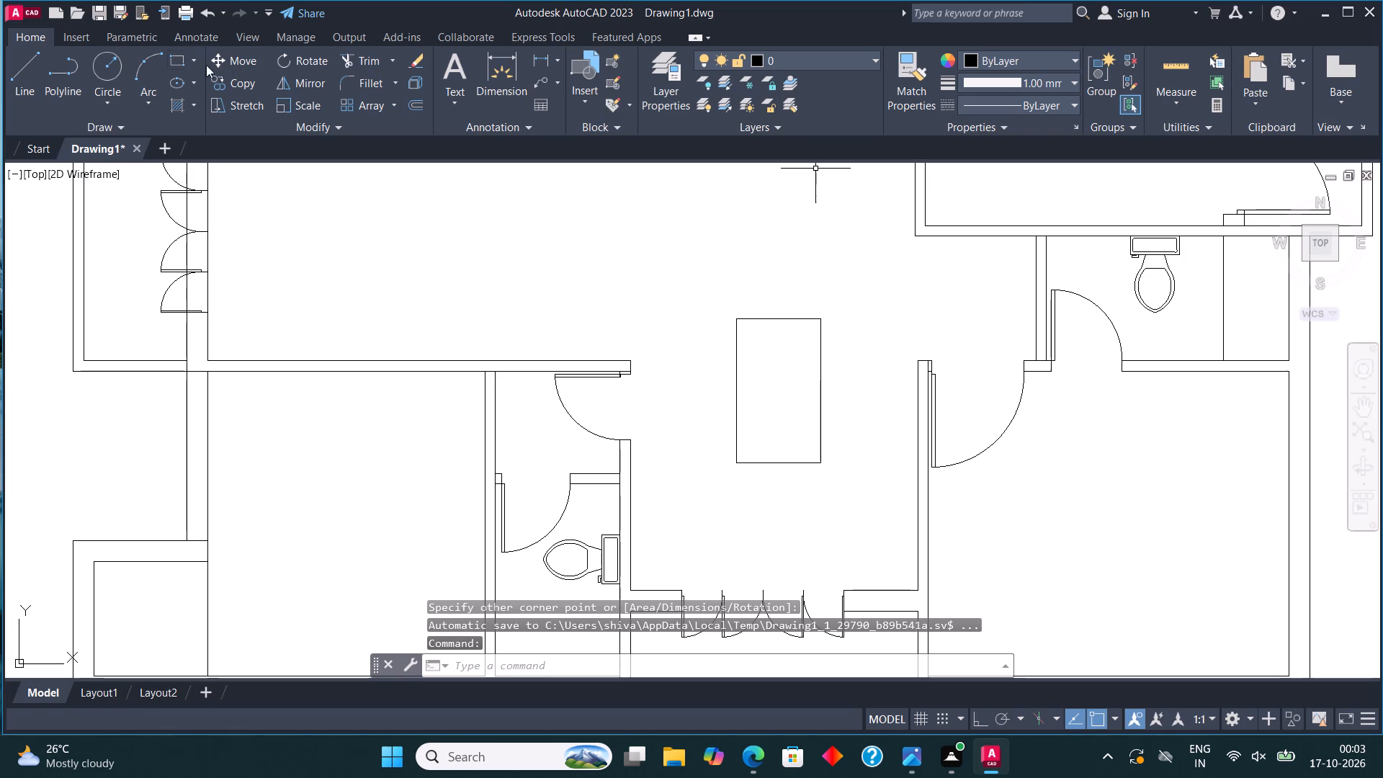
# Draw a chair at the table's upper edge: a seat rectangle wrapped by a three-sided line outline about 1'-2" deep, with Ortho on.
pyautogui.click(181, 58)
pyautogui.scroll(2, 782, 264)
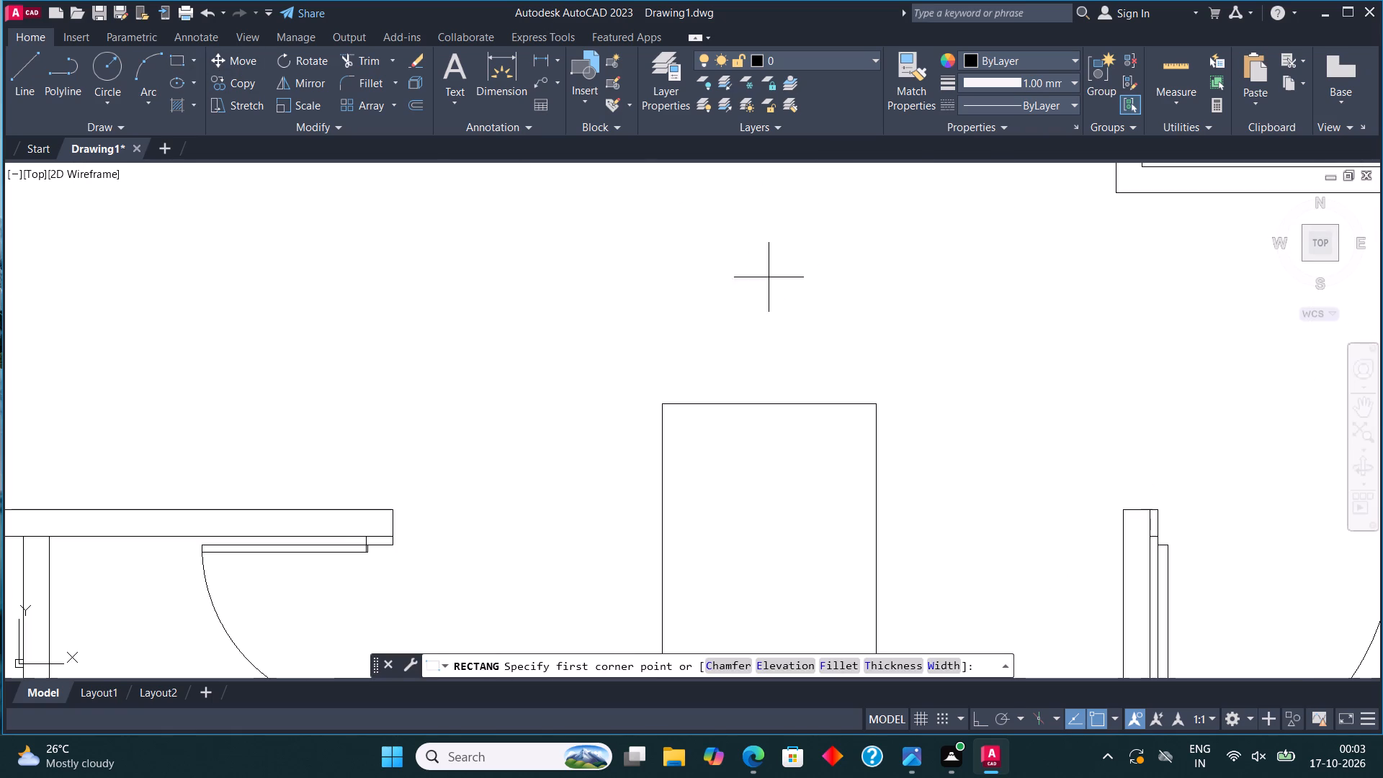
pyautogui.click(723, 401)
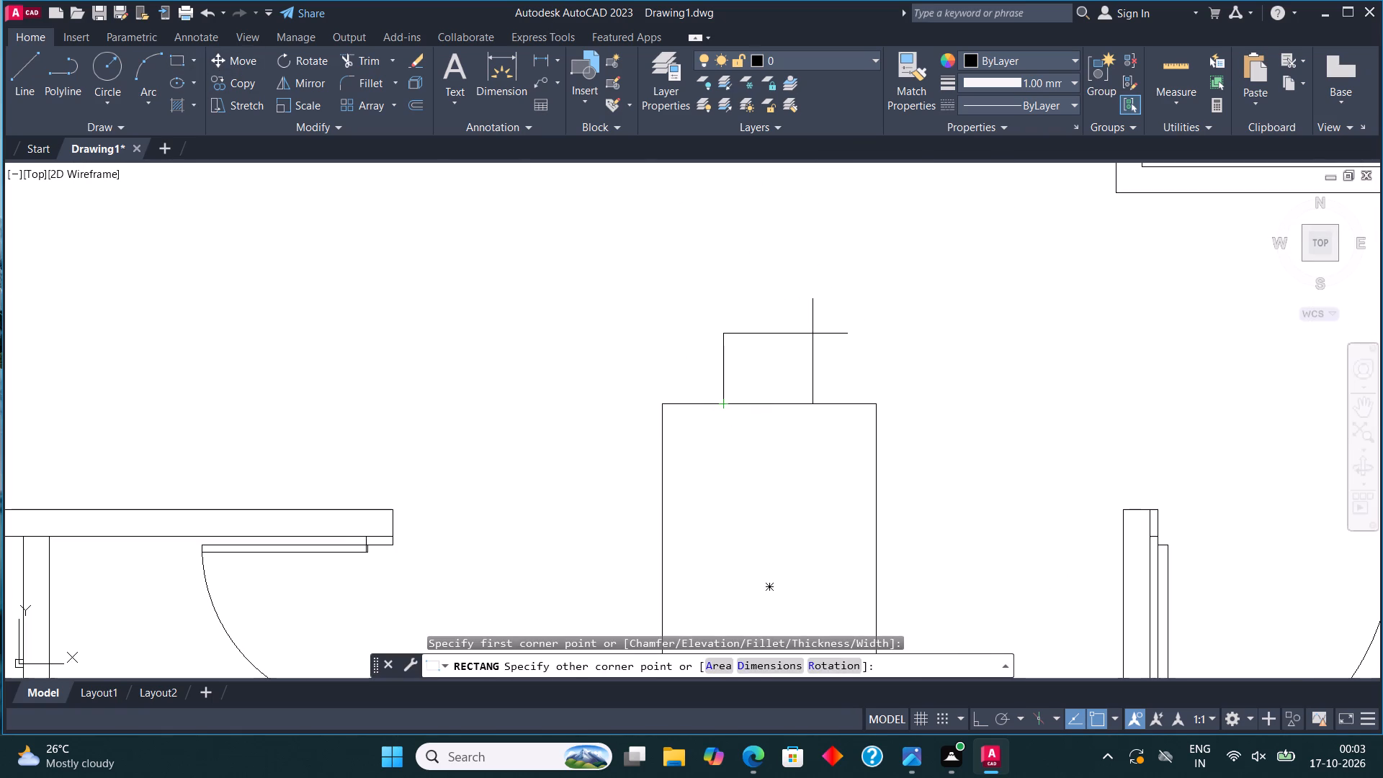
pyautogui.click(813, 332)
pyautogui.click(28, 64)
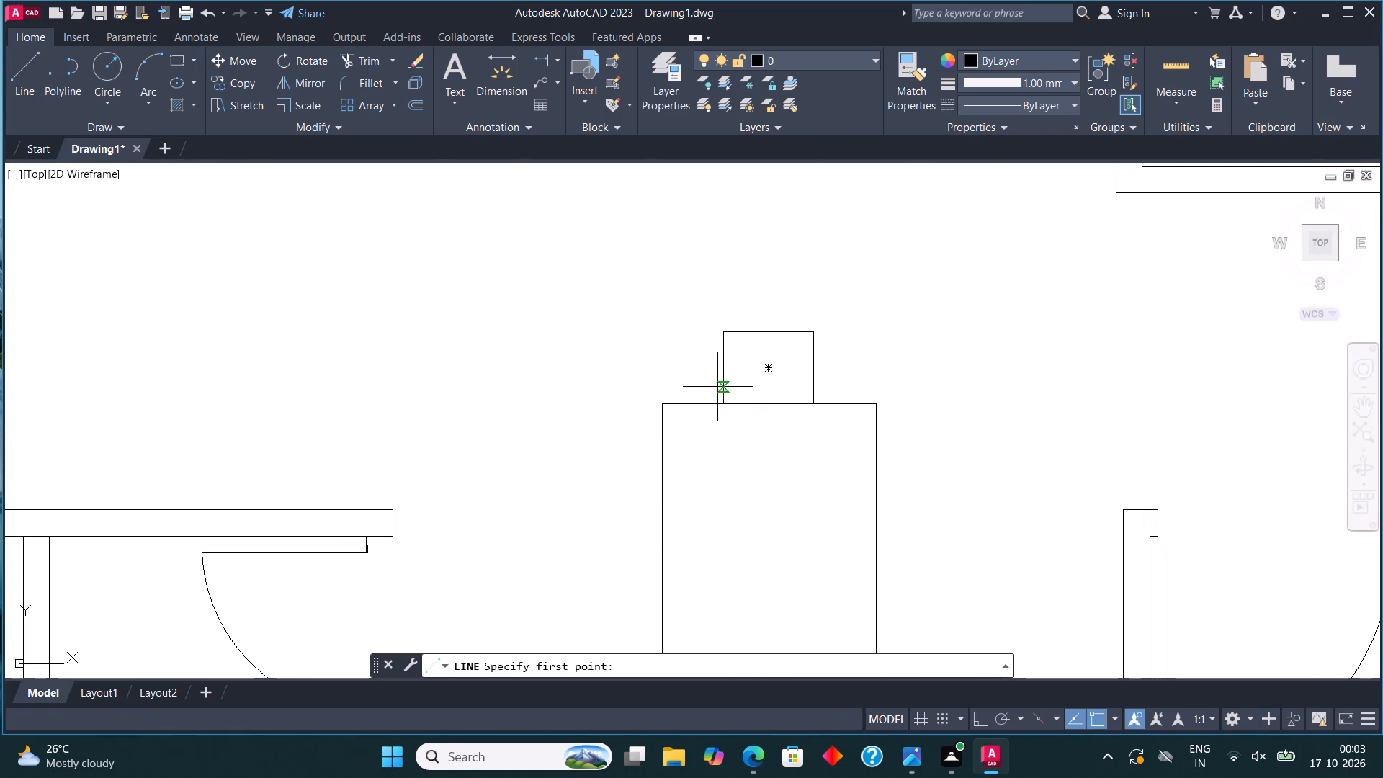
pyautogui.click(711, 403)
pyautogui.scroll(2, 716, 340)
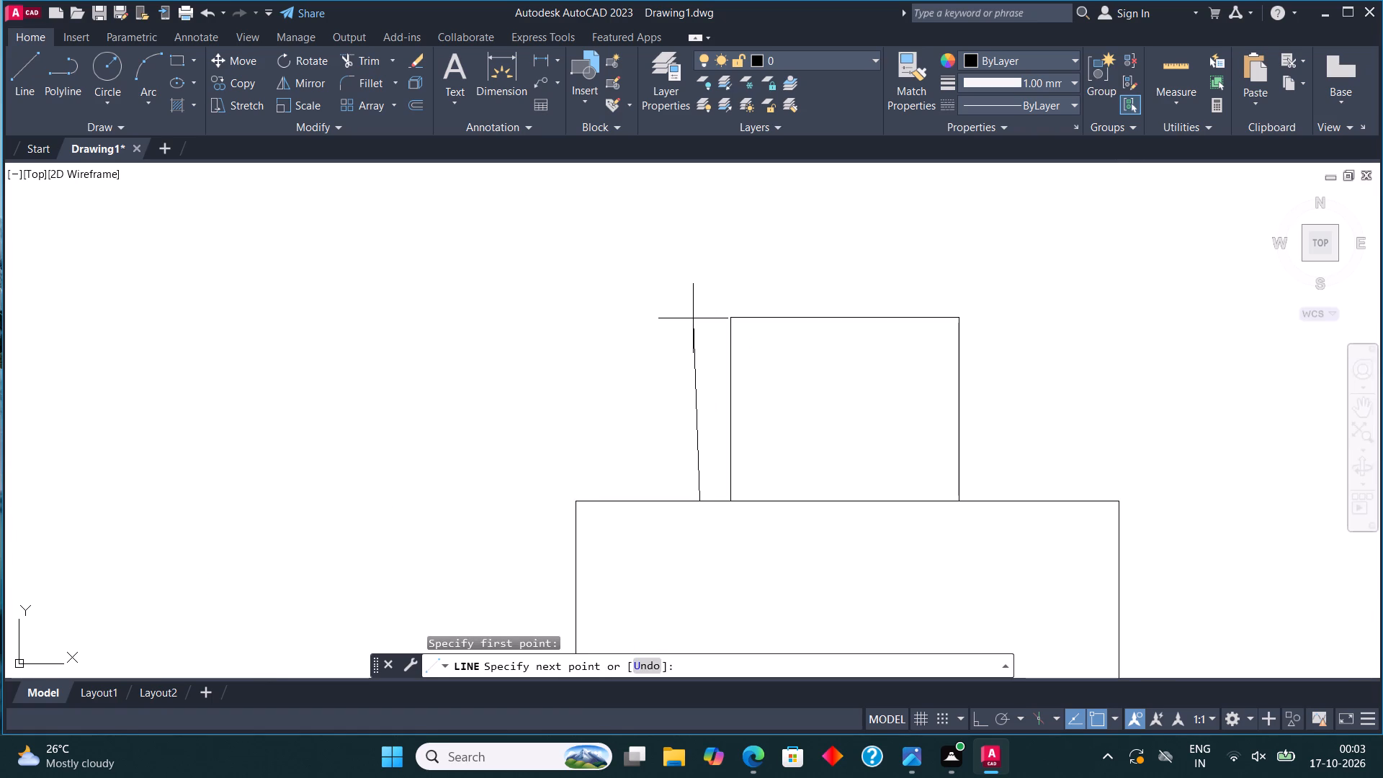
pyautogui.press('F8')
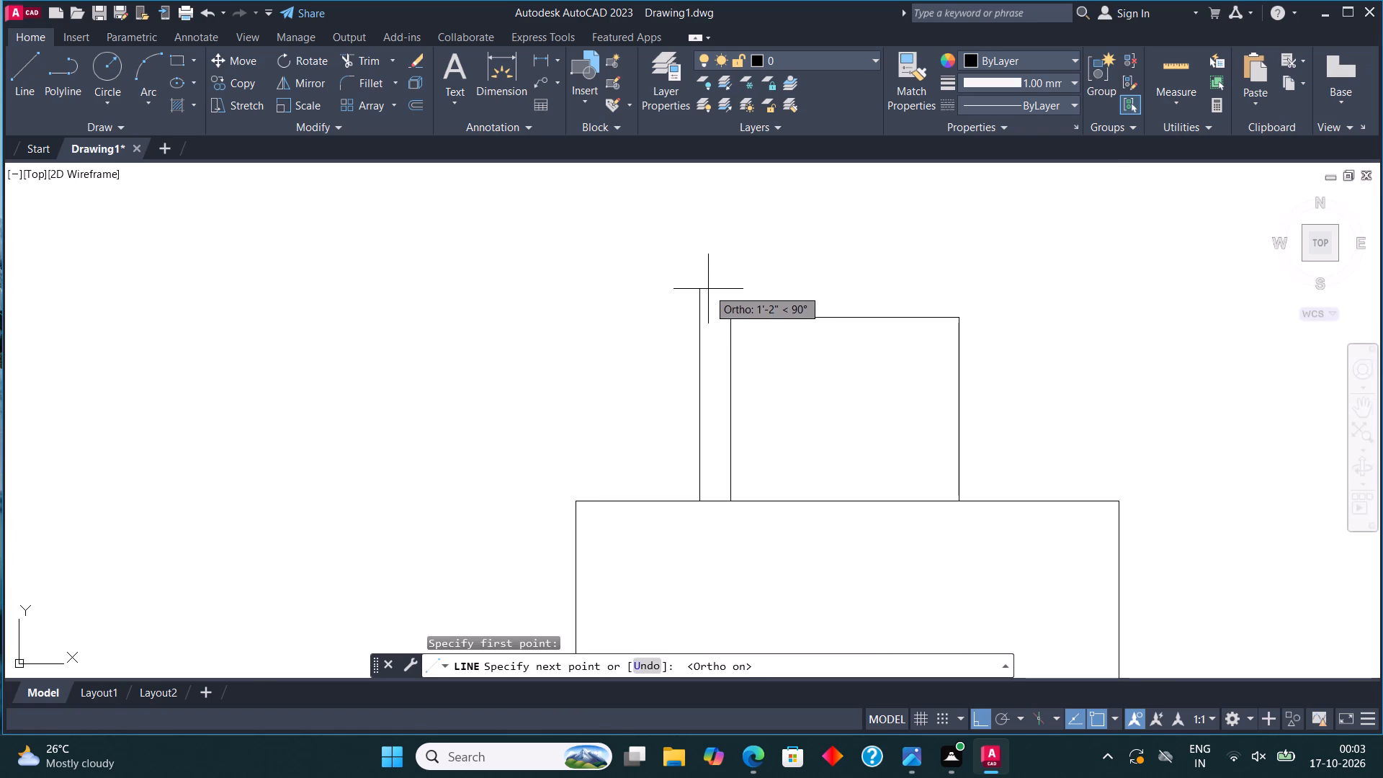
pyautogui.click(708, 289)
pyautogui.click(986, 298)
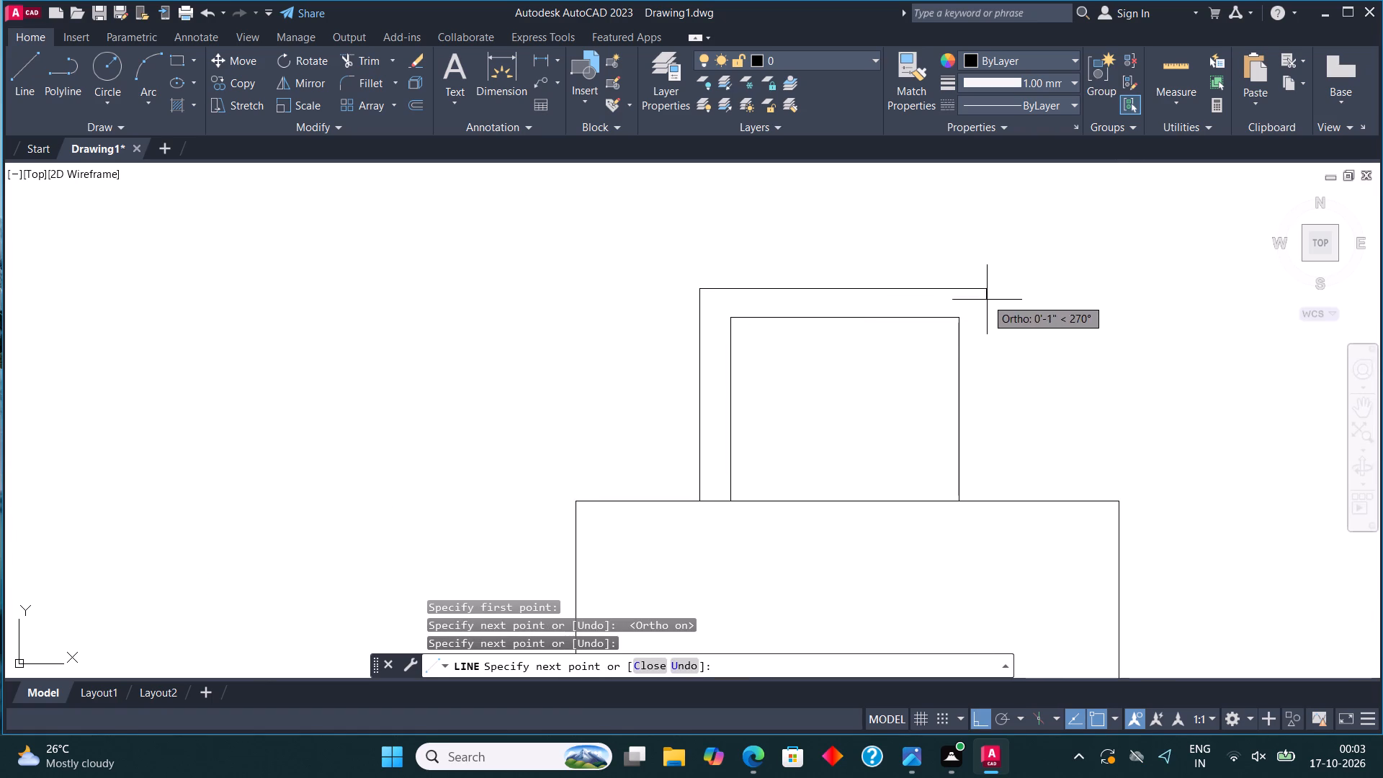
pyautogui.click(990, 499)
pyautogui.scroll(-3, 713, 392)
pyautogui.press('Escape')
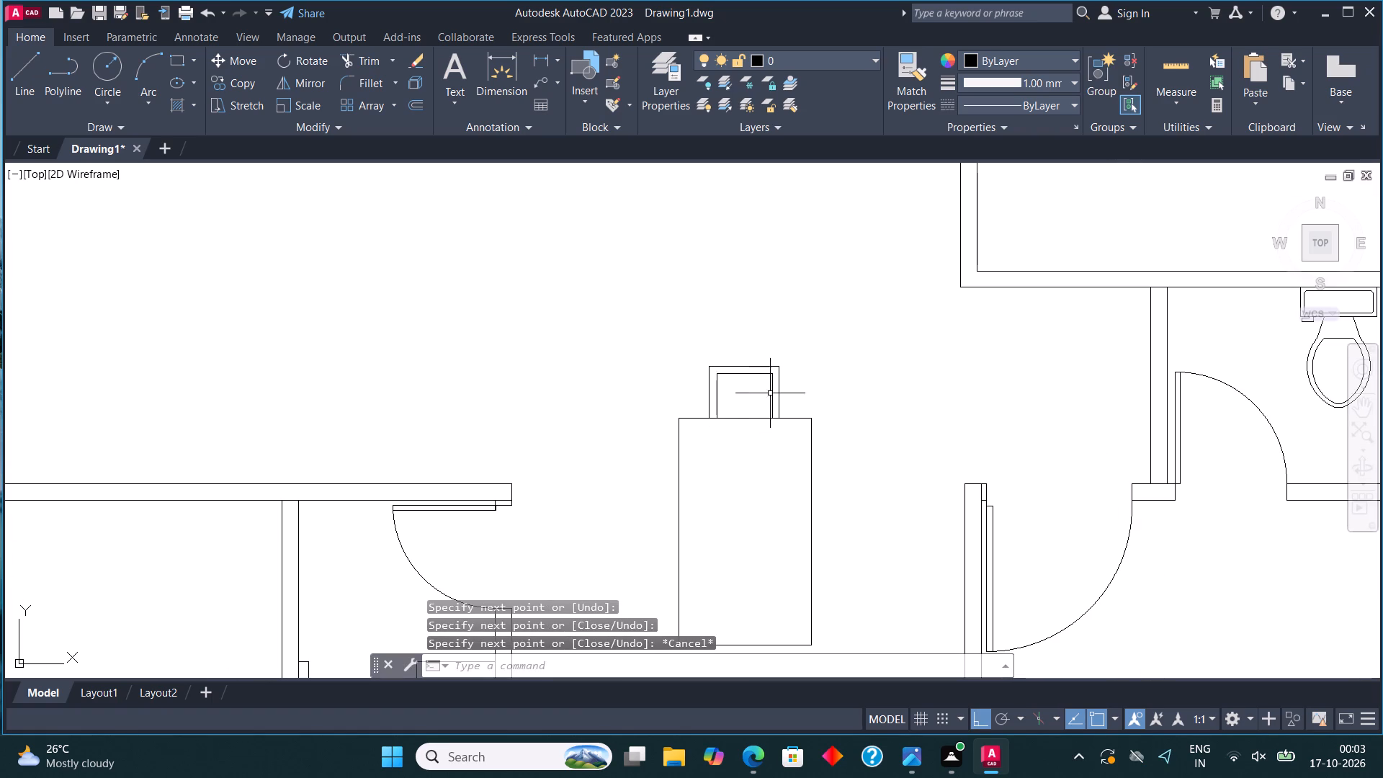
# Mirror the chair about a horizontal line through the table's middle to its lower edge, keeping the original.
pyautogui.click(804, 393)
pyautogui.click(683, 324)
pyautogui.click(305, 79)
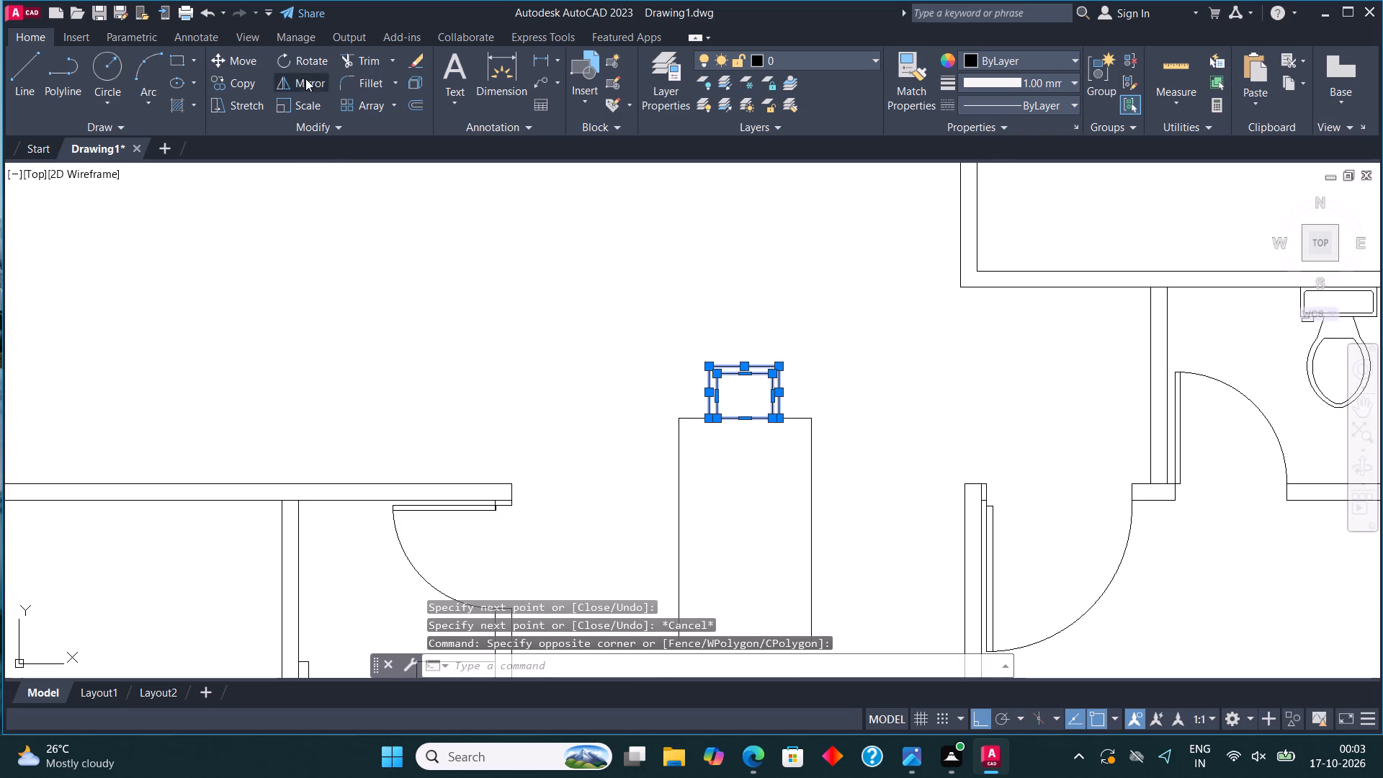
pyautogui.scroll(-2, 698, 272)
pyautogui.click(722, 383)
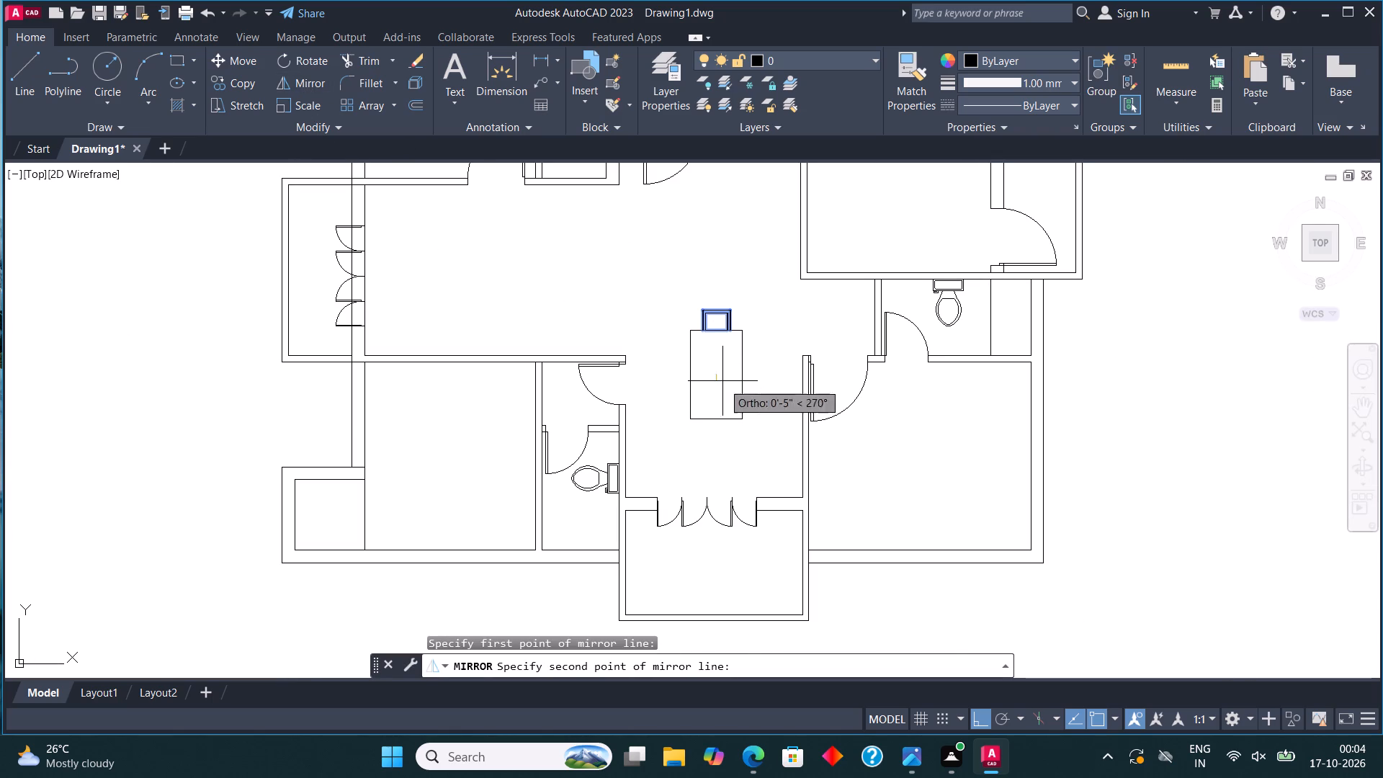
pyautogui.click(612, 306)
pyautogui.click(675, 666)
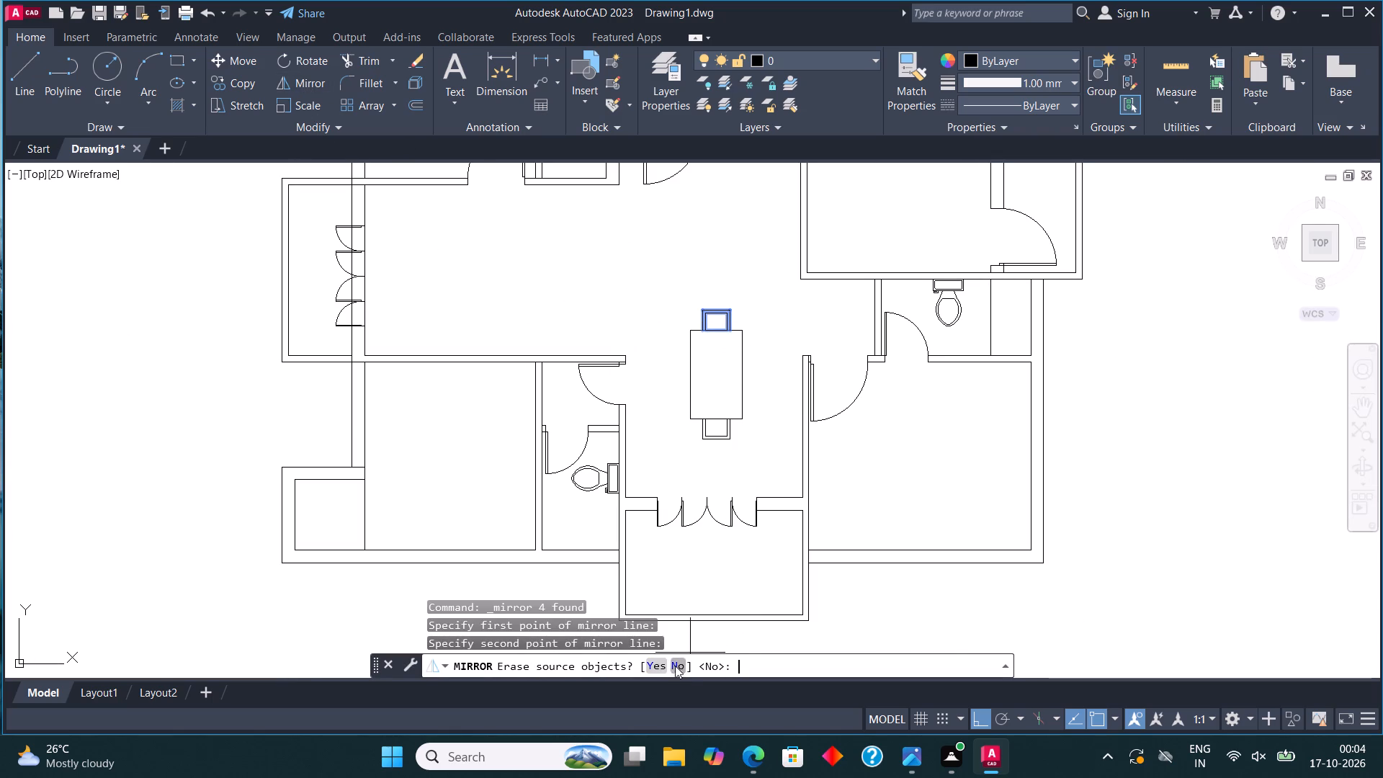
# Copy the upper chair horizontally into the empty space to the right of the floor plan.
pyautogui.scroll(2, 712, 306)
pyautogui.click(764, 346)
pyautogui.click(635, 285)
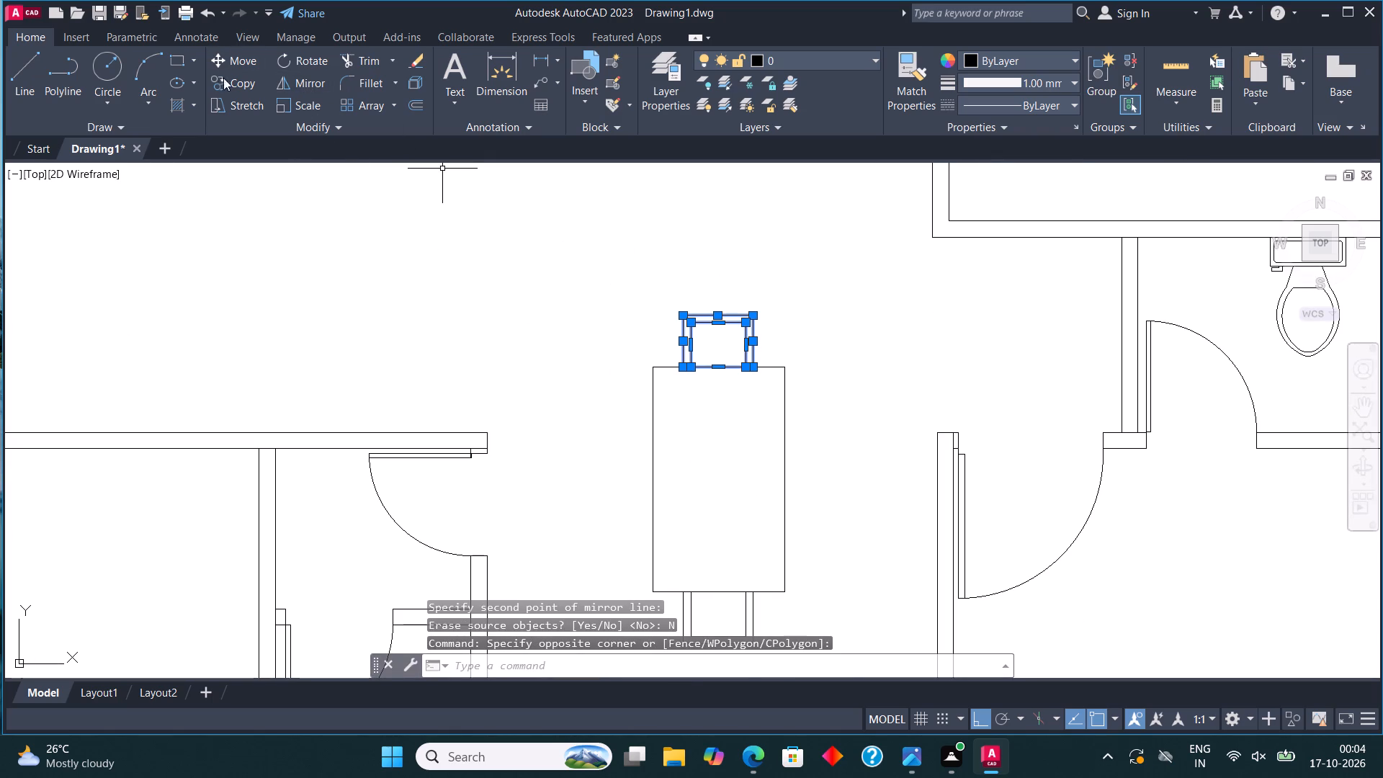
pyautogui.click(236, 78)
pyautogui.click(695, 346)
pyautogui.scroll(-4, 556, 433)
pyautogui.scroll(3, 758, 432)
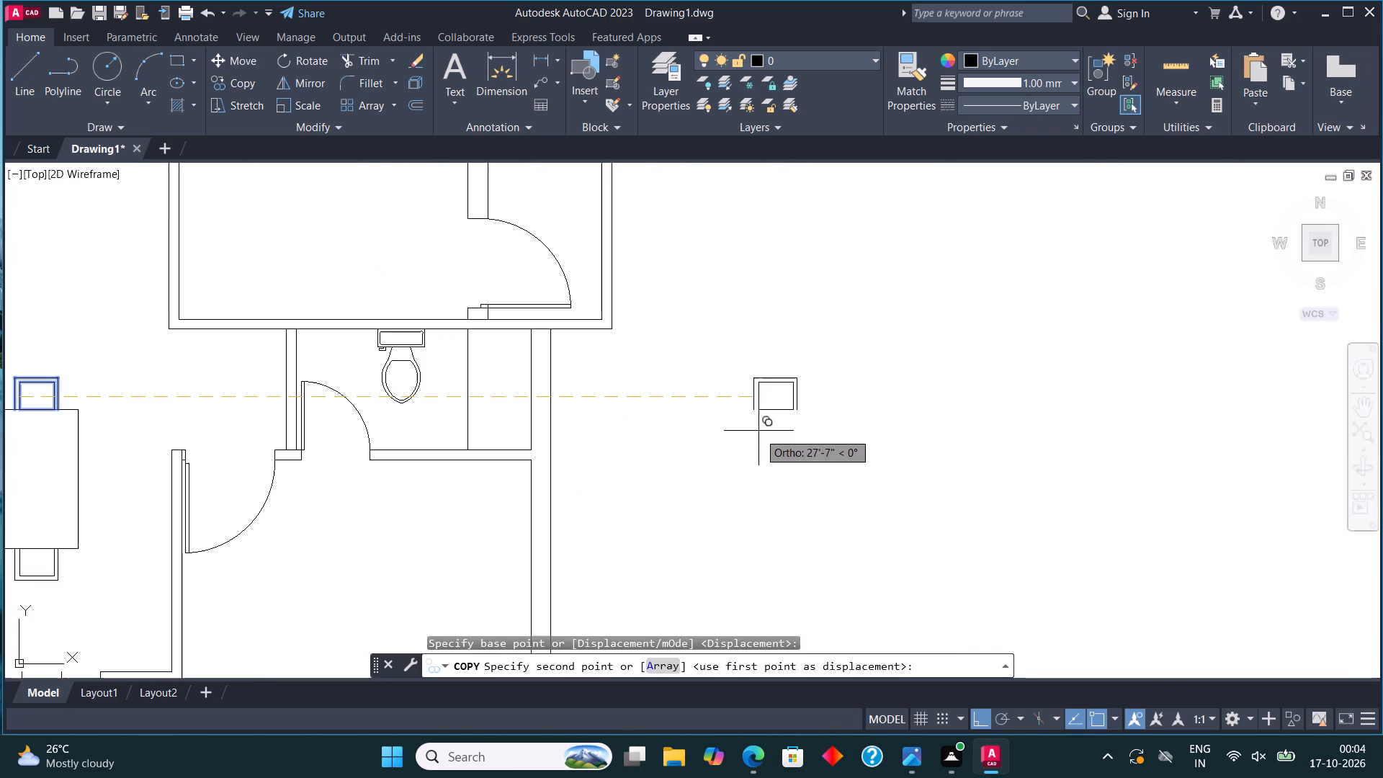
pyautogui.click(790, 416)
pyautogui.press('Escape')
# Rotate the copied chair a quarter turn clockwise so that its back faces right.
pyautogui.click(846, 444)
pyautogui.click(735, 346)
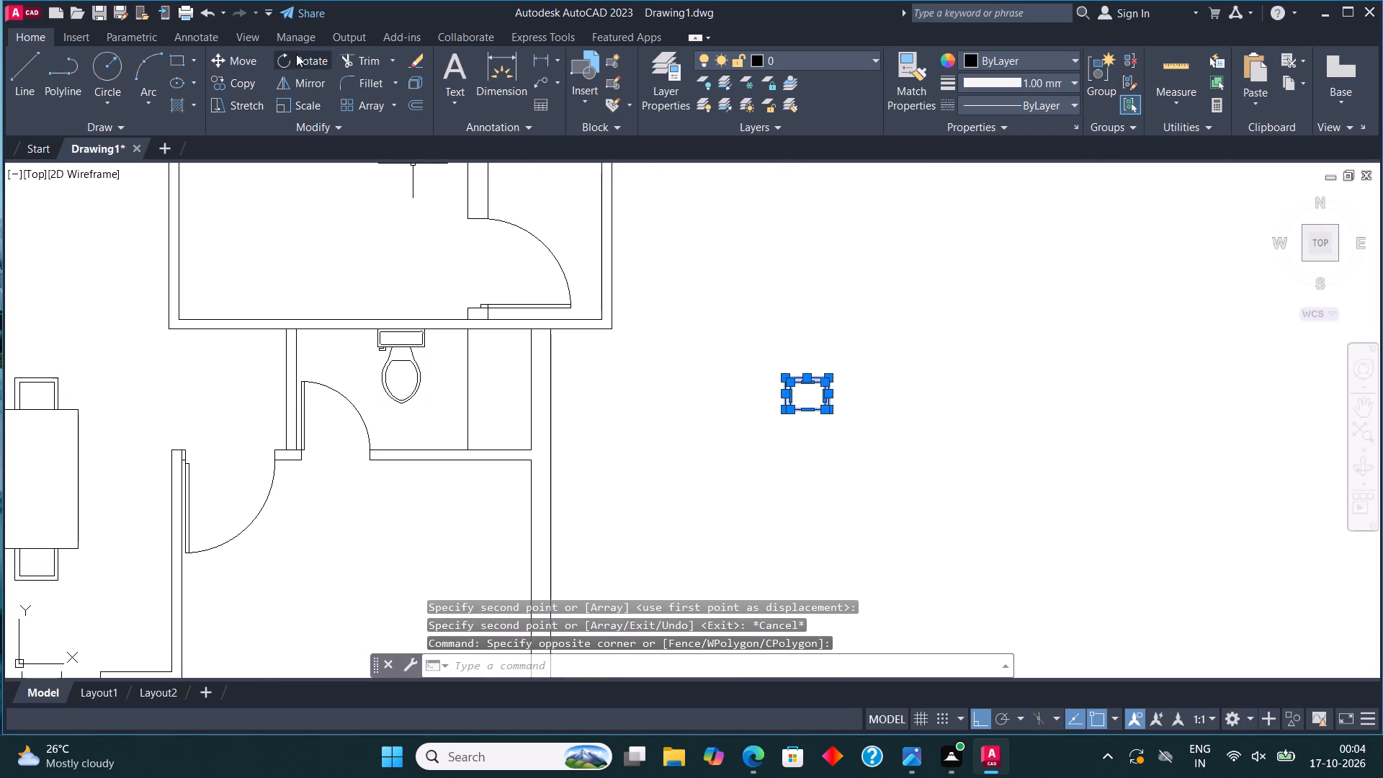
pyautogui.click(296, 54)
pyautogui.click(797, 385)
pyautogui.click(800, 462)
# Copy the rotated chair to the upper part of the table's right edge and again just below it, with Ortho off.
pyautogui.moveTo(818, 455); pyautogui.dragTo(808, 421)
pyautogui.click(751, 333)
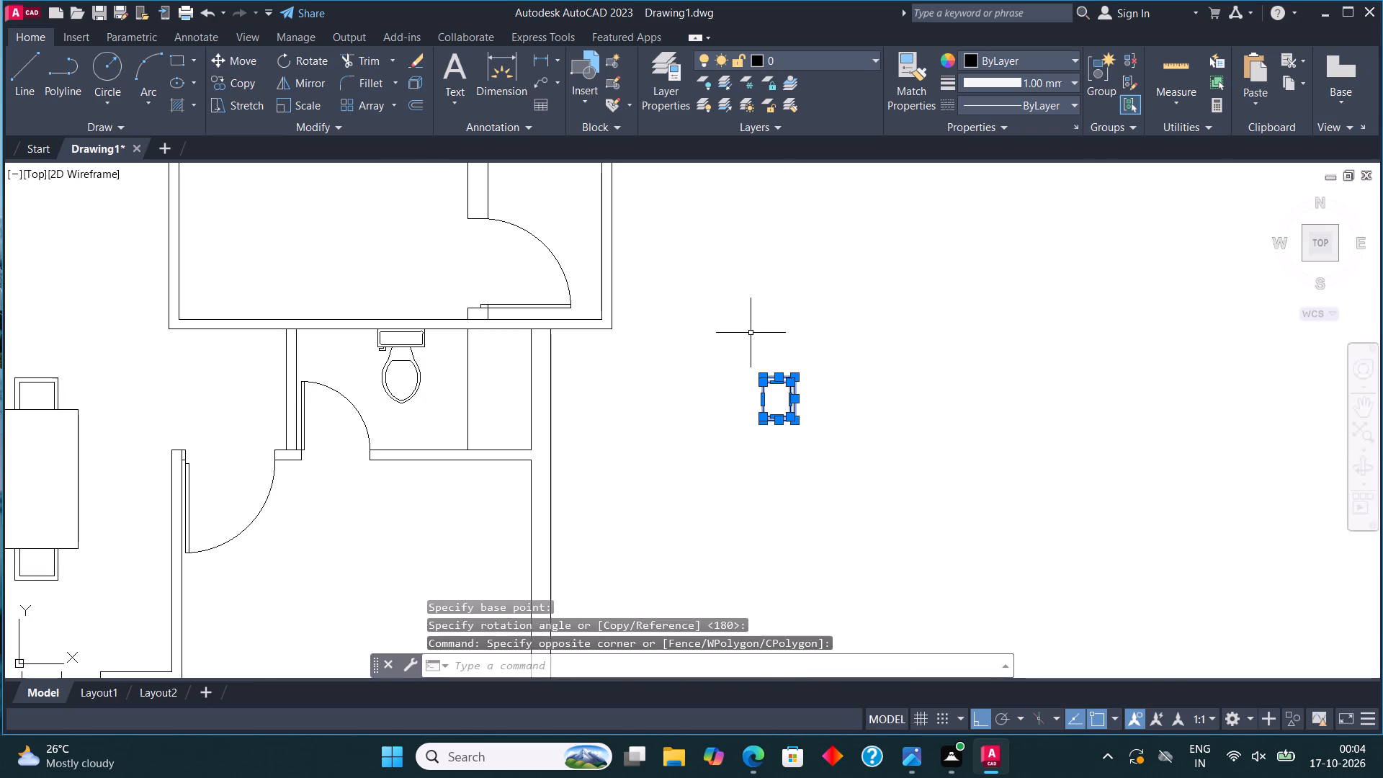
pyautogui.click(246, 88)
pyautogui.click(764, 375)
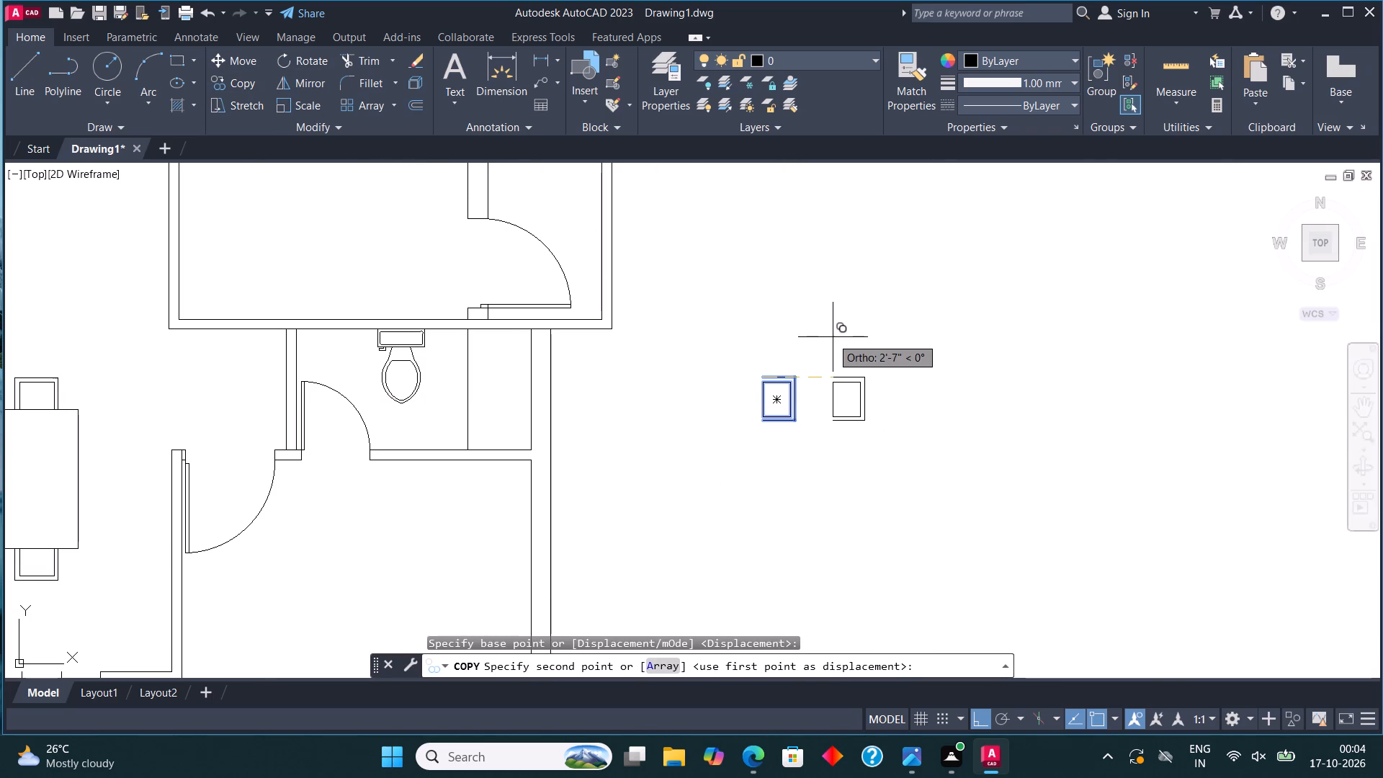
pyautogui.press('F8')
pyautogui.scroll(-2, 833, 337)
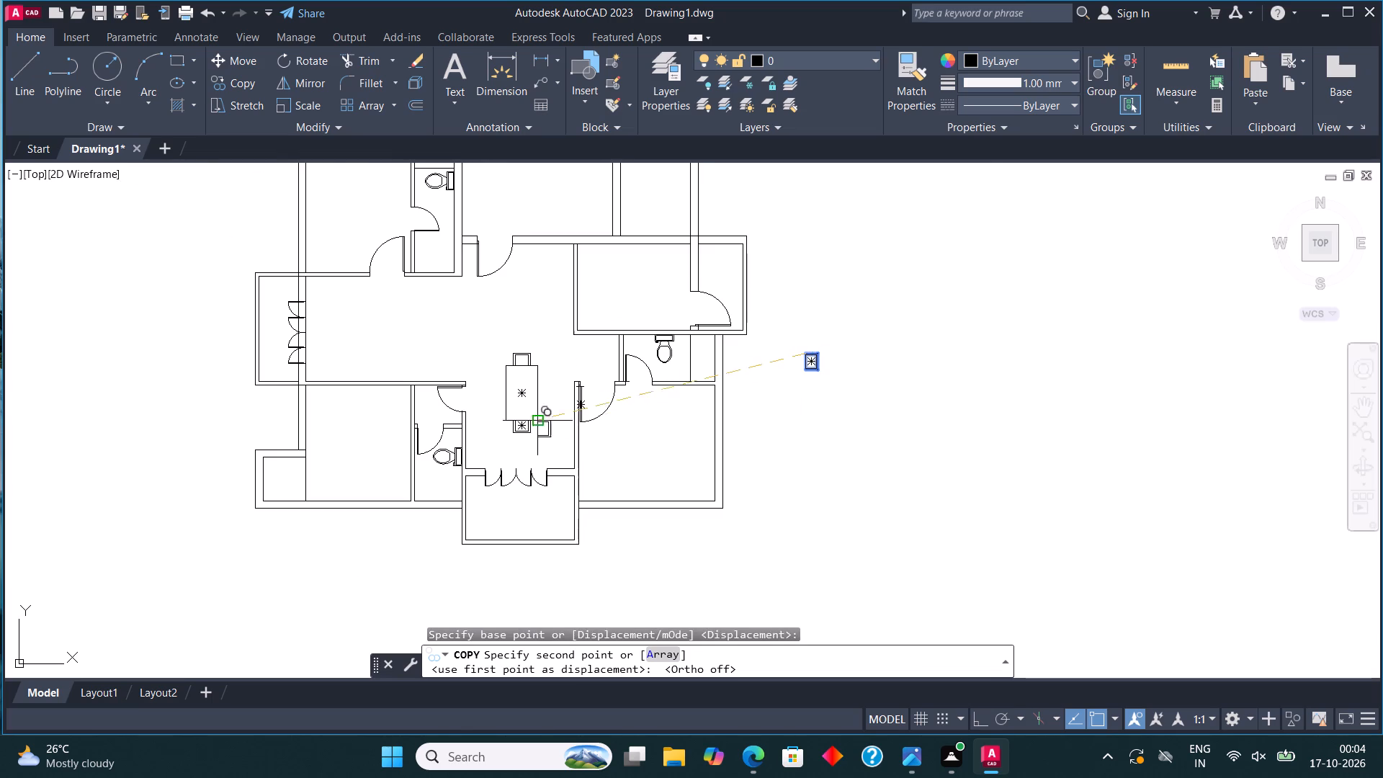
pyautogui.scroll(3, 537, 388)
pyautogui.click(530, 325)
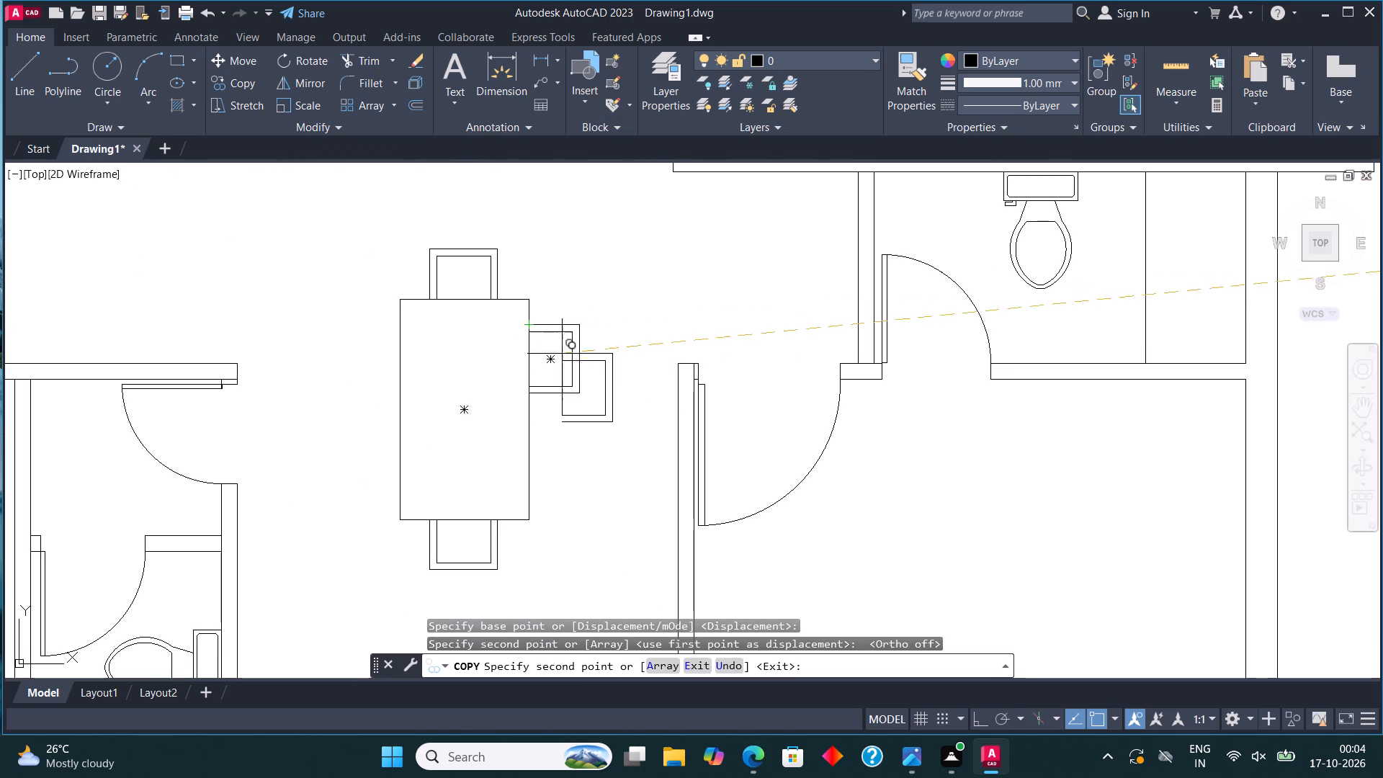
pyautogui.click(583, 424)
pyautogui.press('Escape')
# Delete the loose rotated chair standing just below and to the right of the chair on the table's right edge.
pyautogui.moveTo(627, 520); pyautogui.dragTo(625, 506)
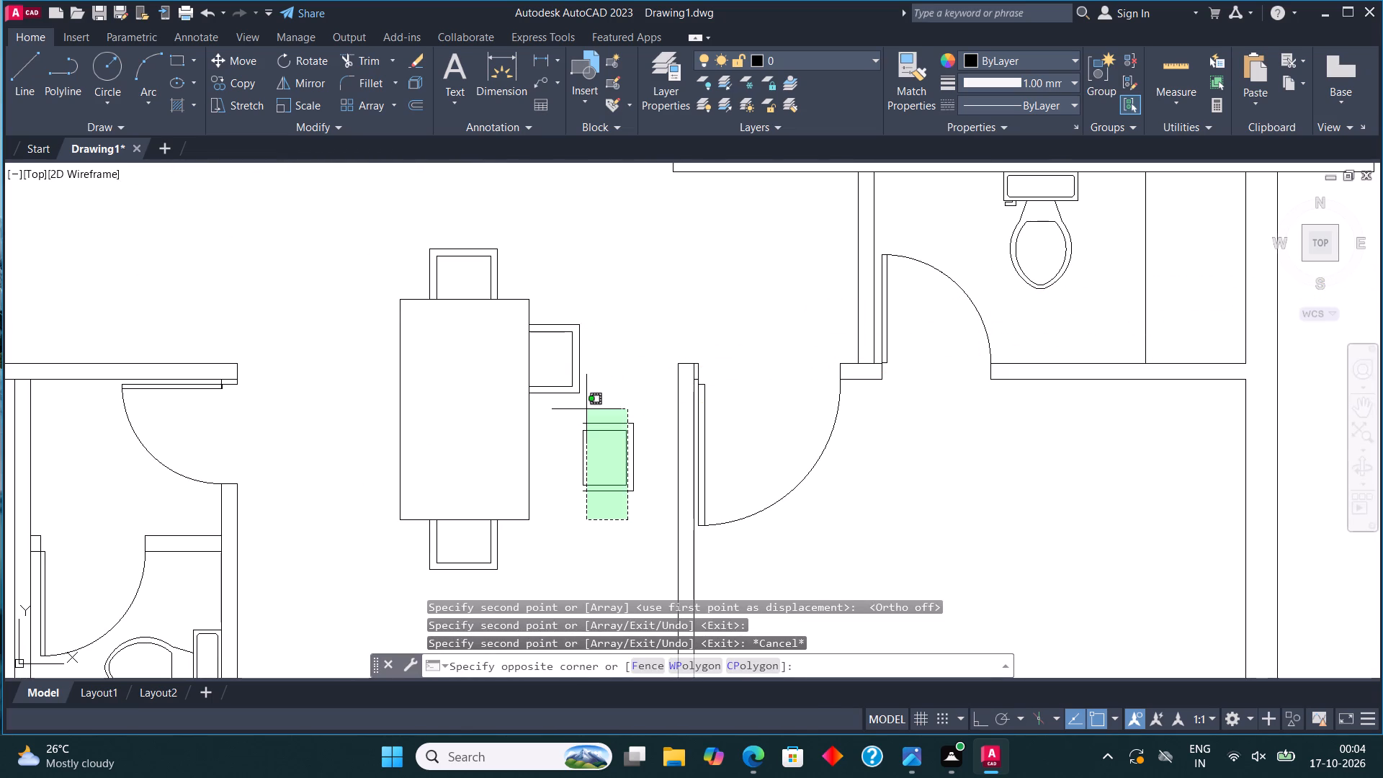
pyautogui.click(587, 408)
pyautogui.press('BackSpace')
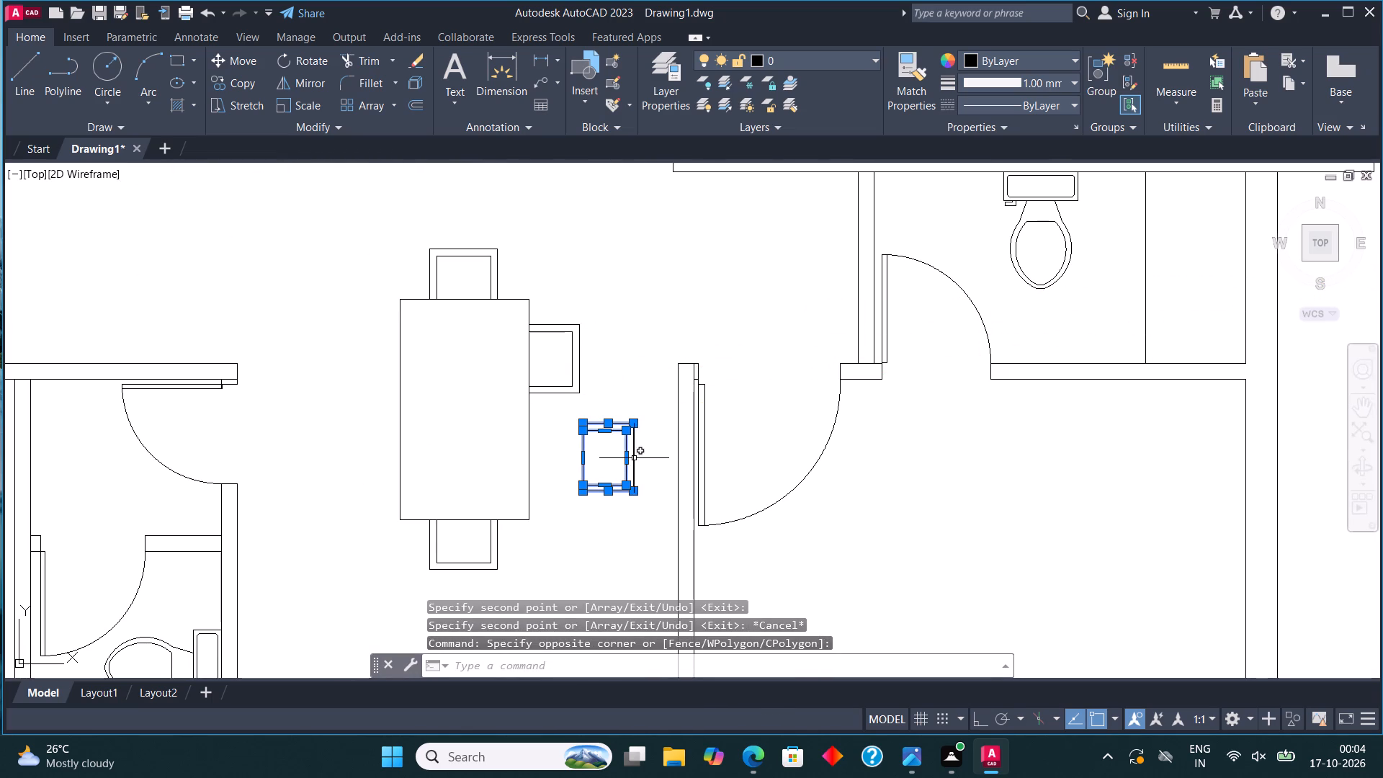
pyautogui.click(634, 458)
pyautogui.press('Delete')
# Copy the chair on the table's right edge from its lower-left corner down to the lower part of that same edge.
pyautogui.moveTo(594, 438); pyautogui.dragTo(592, 423)
pyautogui.click(556, 307)
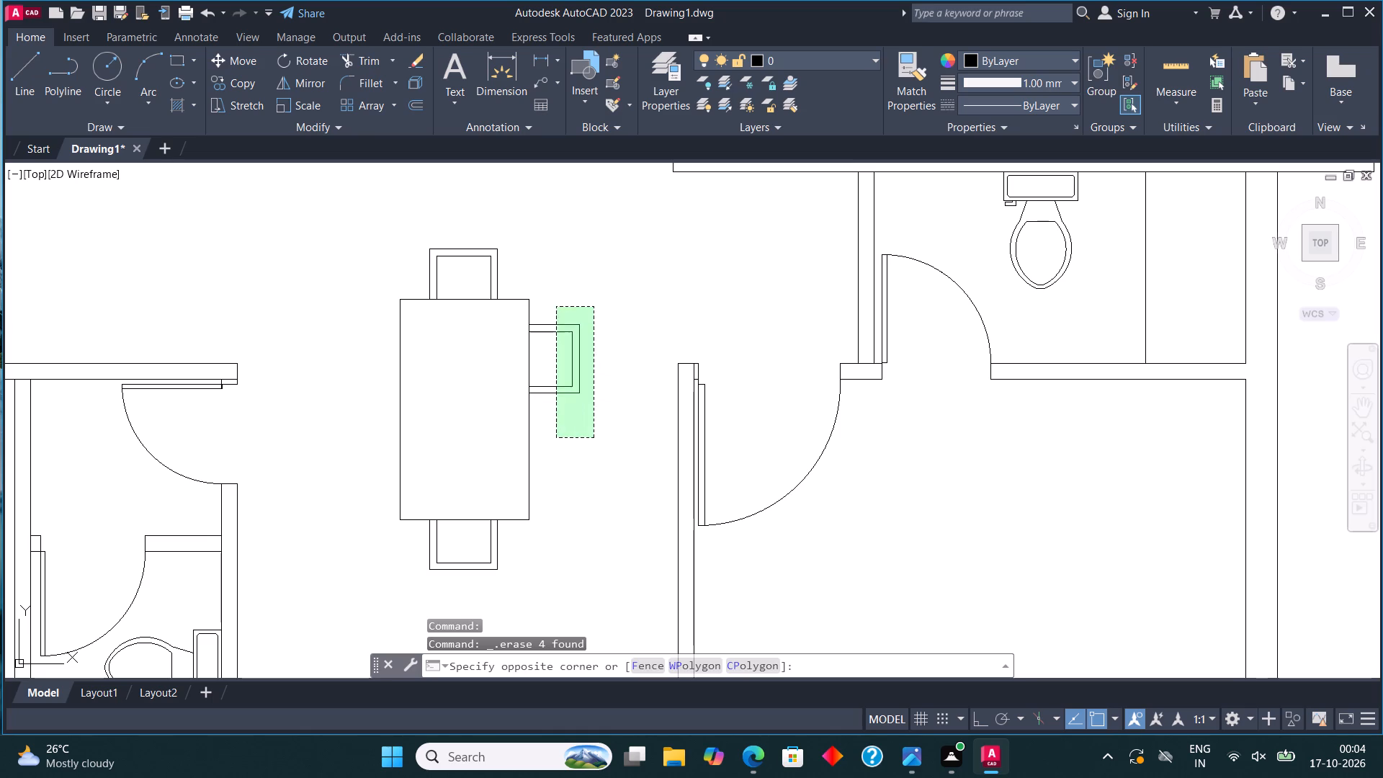
pyautogui.click(239, 79)
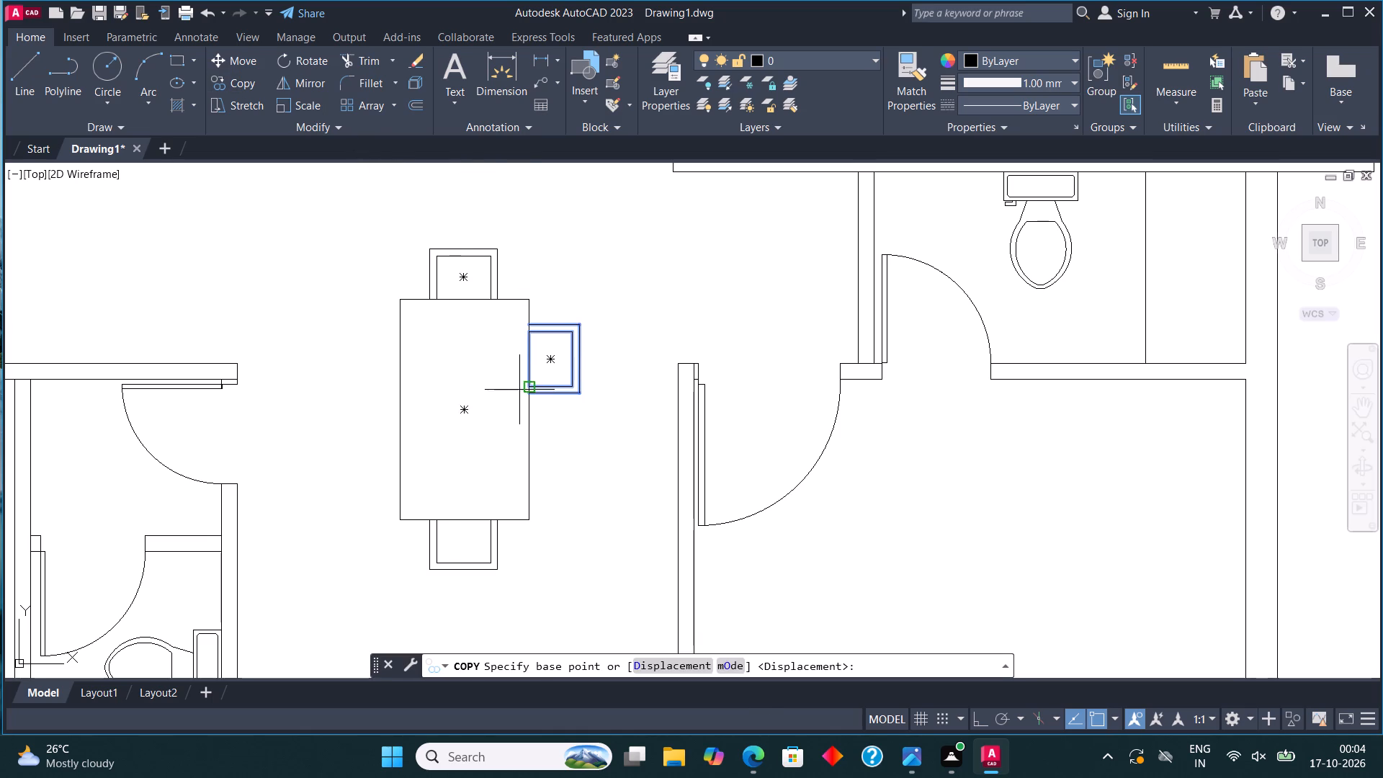
pyautogui.click(531, 396)
pyautogui.scroll(2, 519, 462)
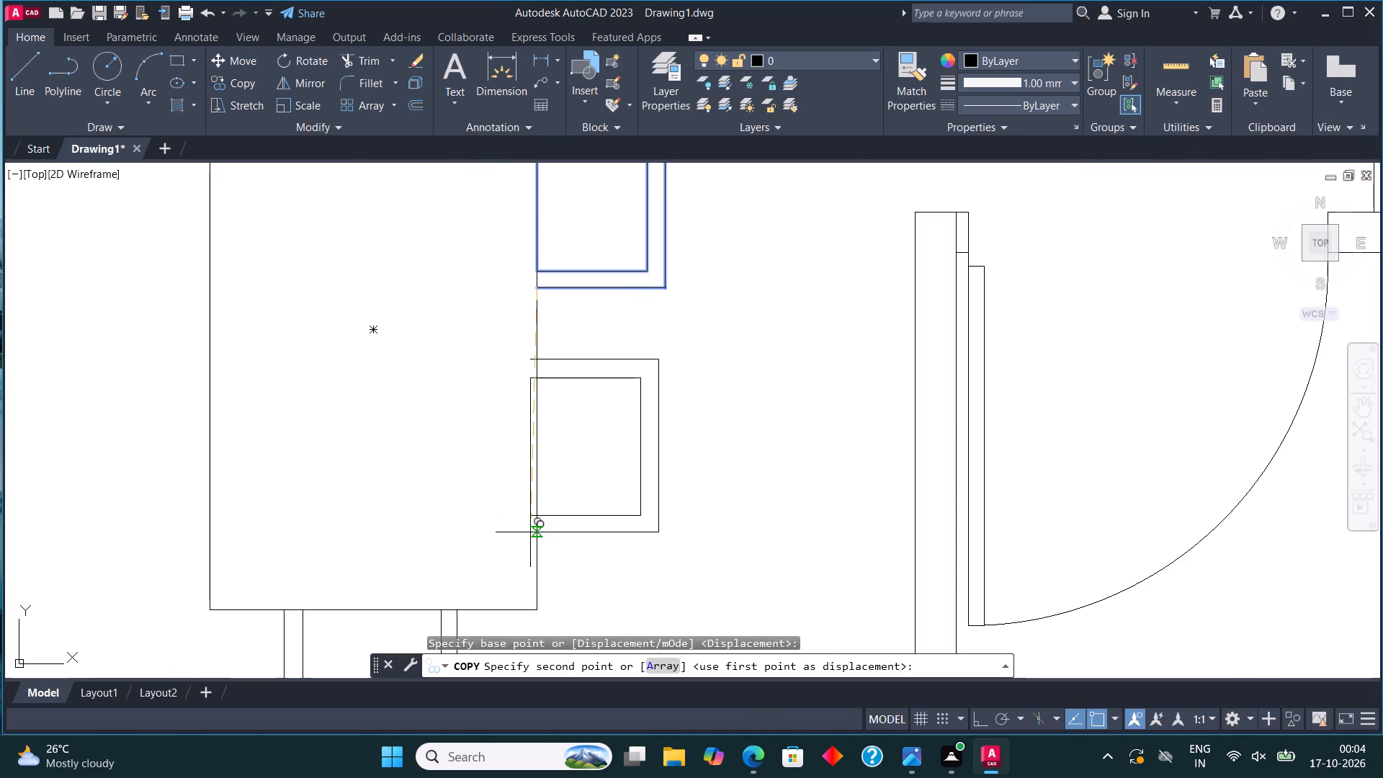
pyautogui.click(537, 563)
pyautogui.scroll(-2, 773, 519)
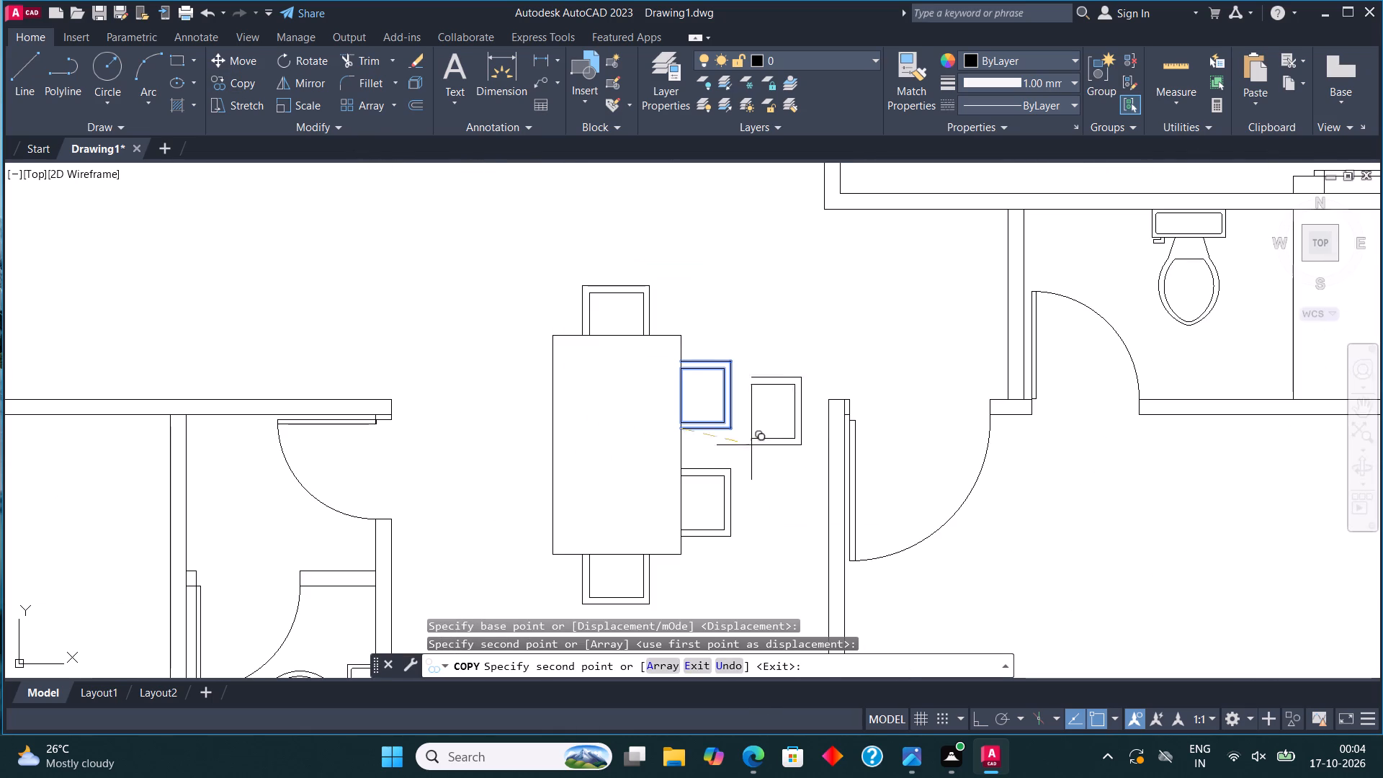
pyautogui.press('Escape')
# Mirror the two right-hand chairs about a vertical line through the table's centre with Ortho on, keeping the originals.
pyautogui.click(738, 555)
pyautogui.click(715, 337)
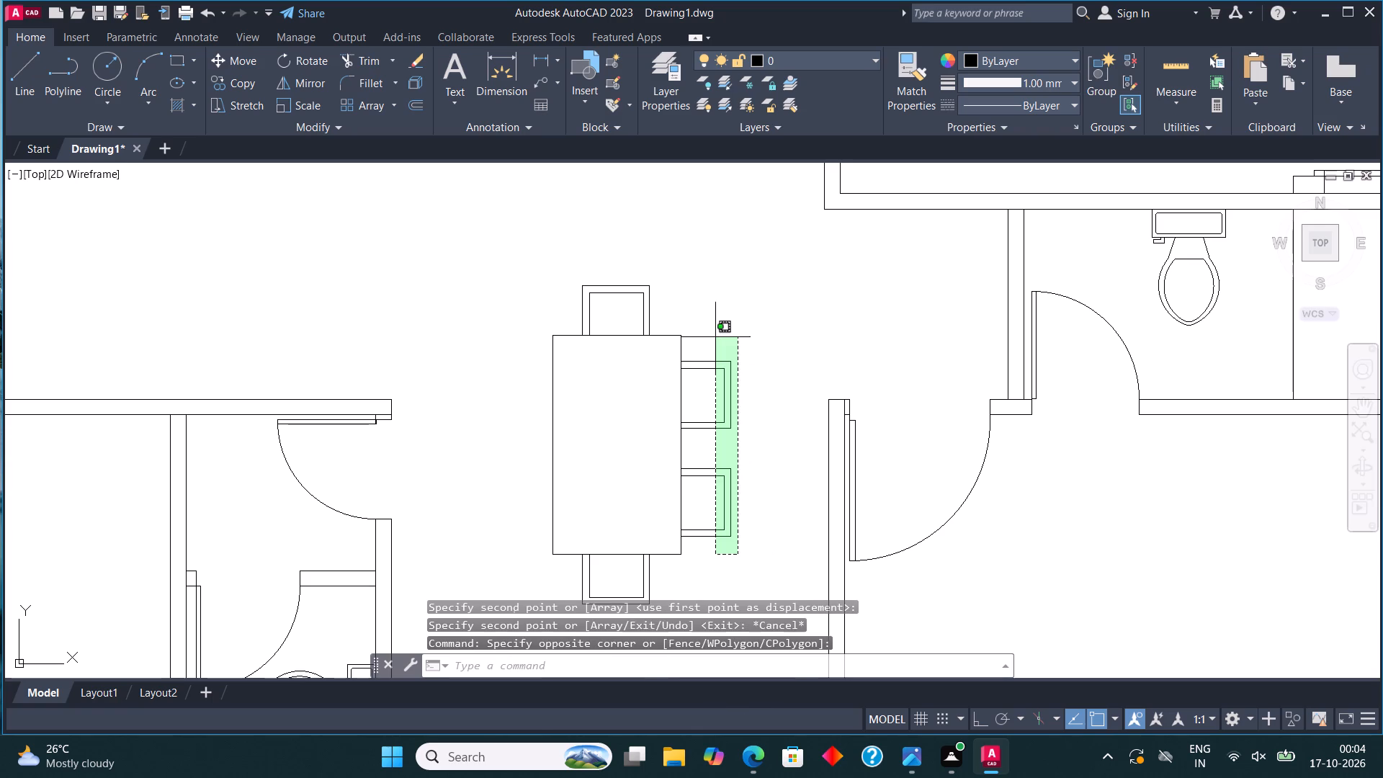
pyautogui.click(304, 80)
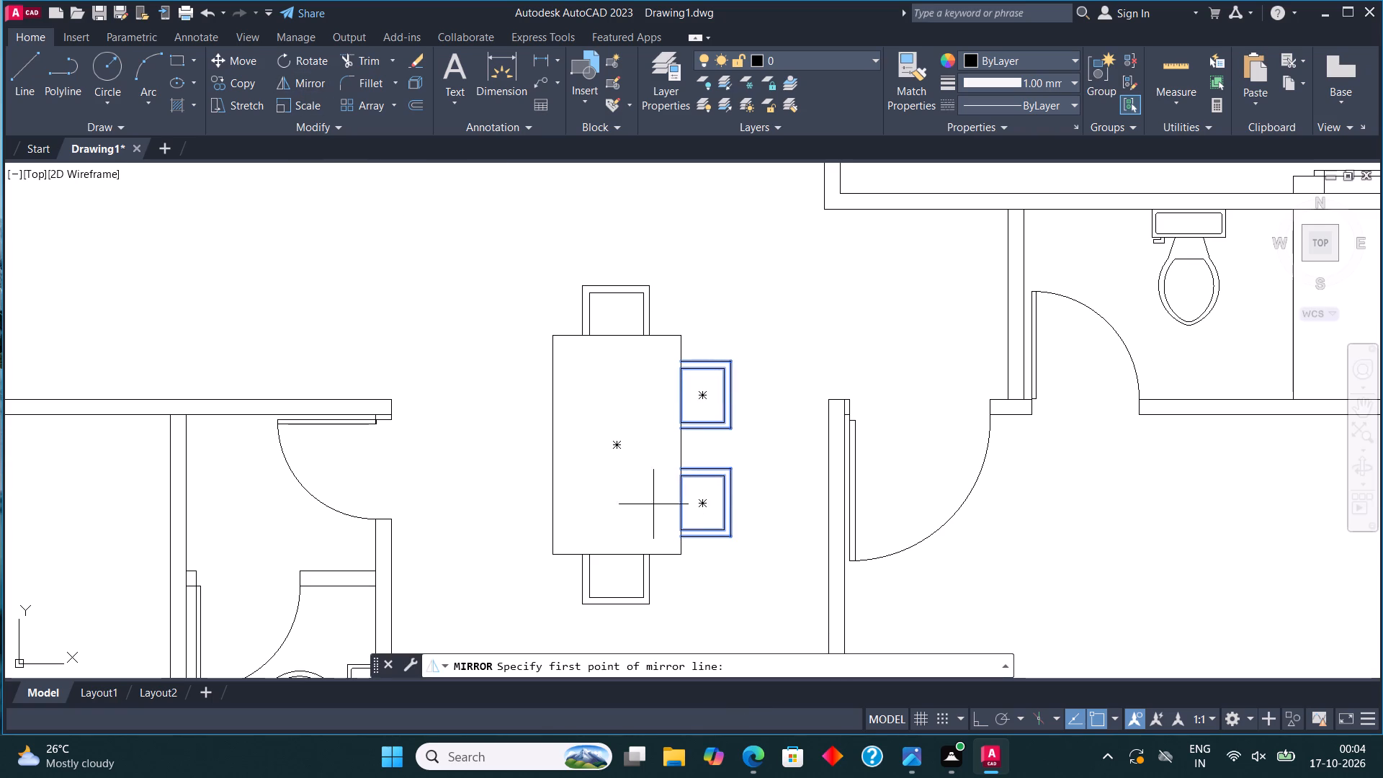
pyautogui.click(616, 448)
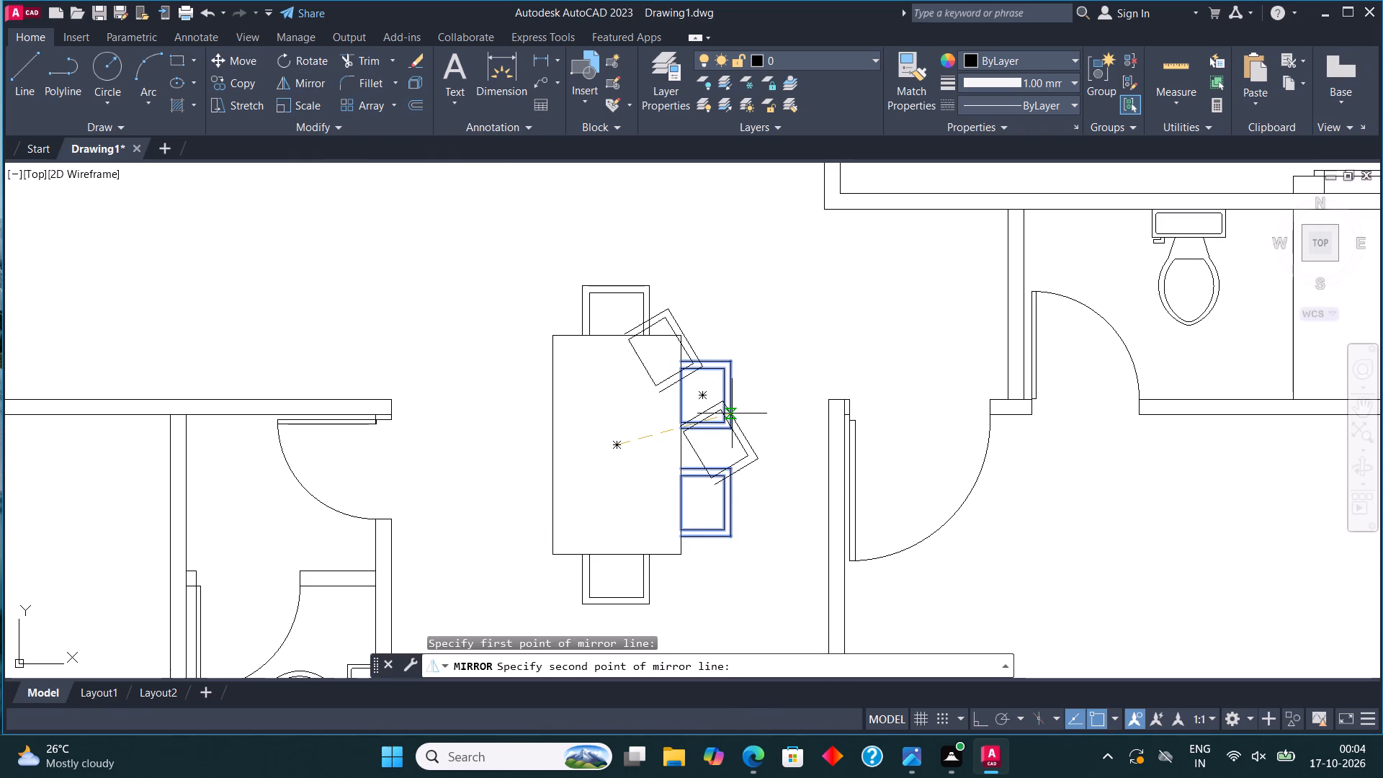
pyautogui.press('F8')
pyautogui.click(627, 390)
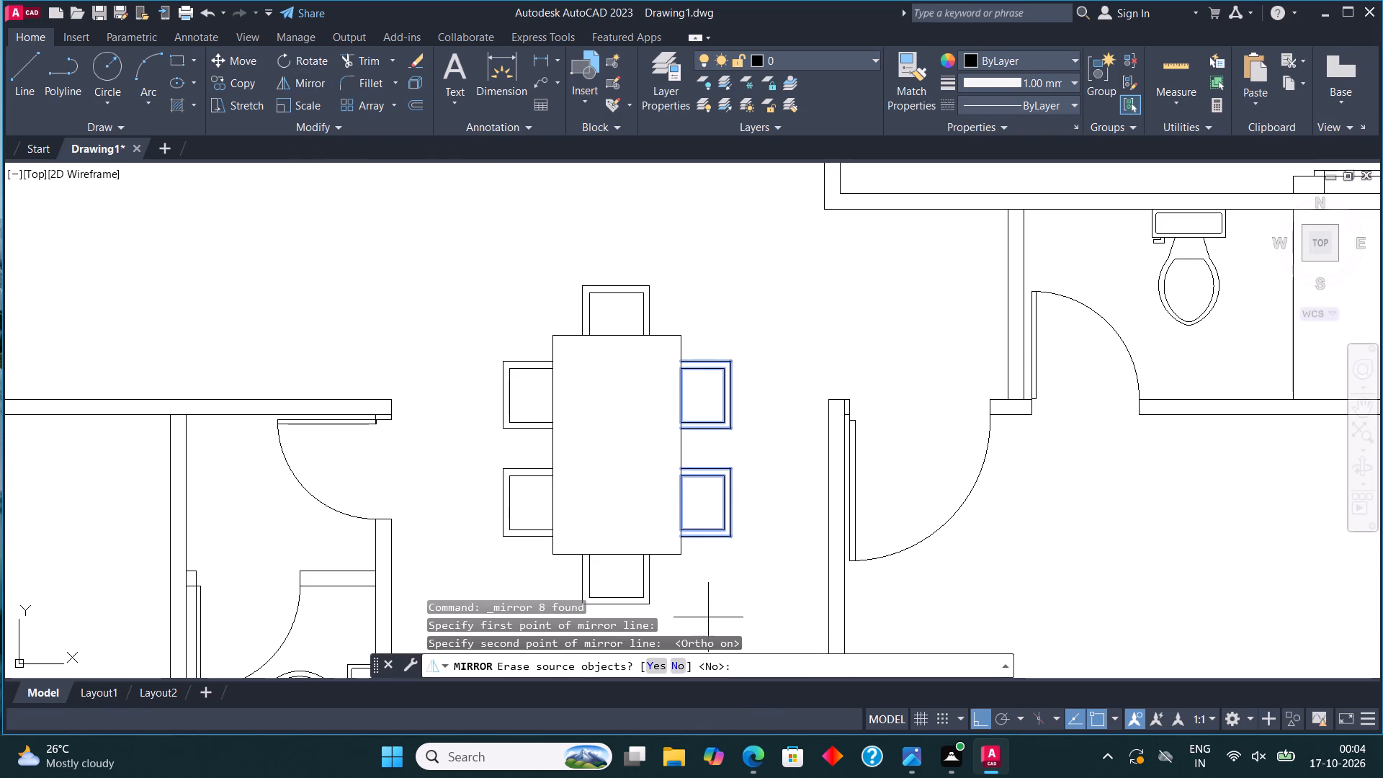
pyautogui.click(678, 660)
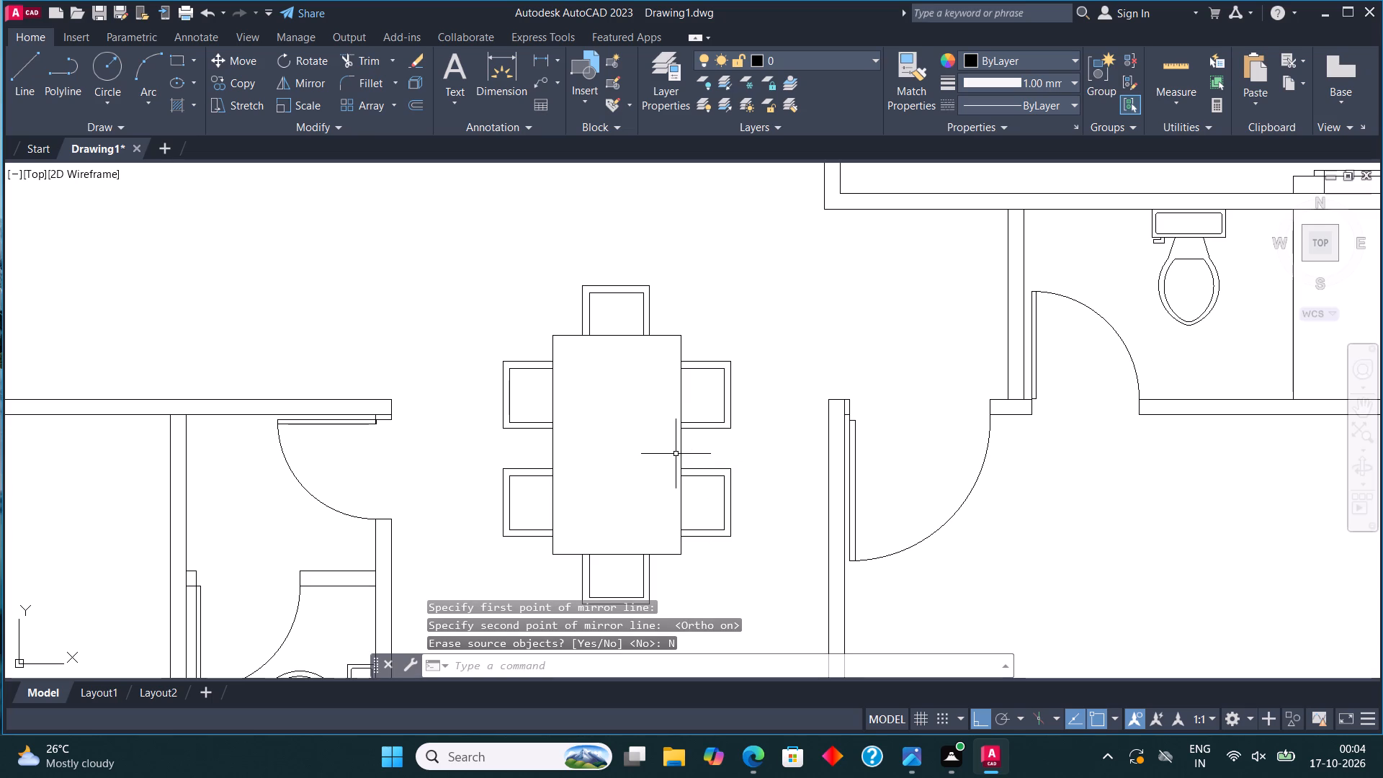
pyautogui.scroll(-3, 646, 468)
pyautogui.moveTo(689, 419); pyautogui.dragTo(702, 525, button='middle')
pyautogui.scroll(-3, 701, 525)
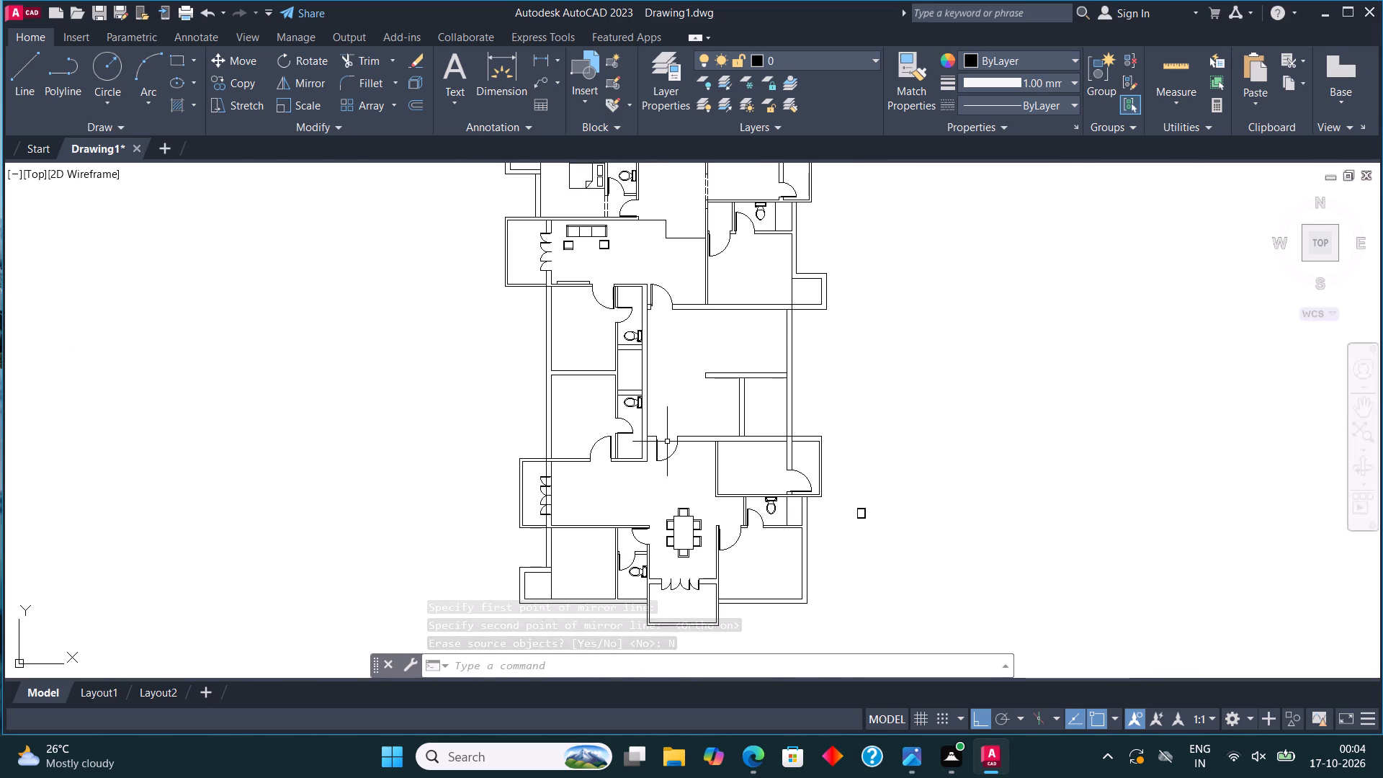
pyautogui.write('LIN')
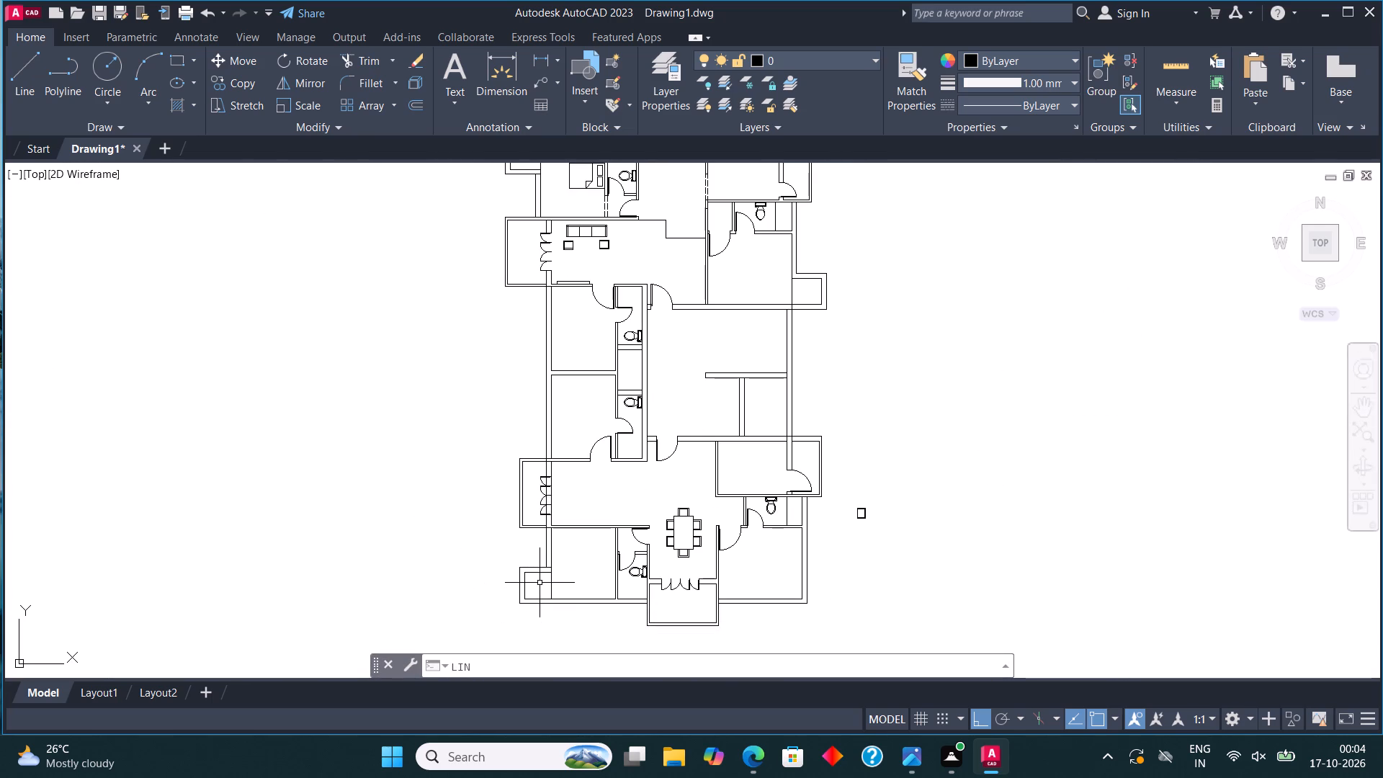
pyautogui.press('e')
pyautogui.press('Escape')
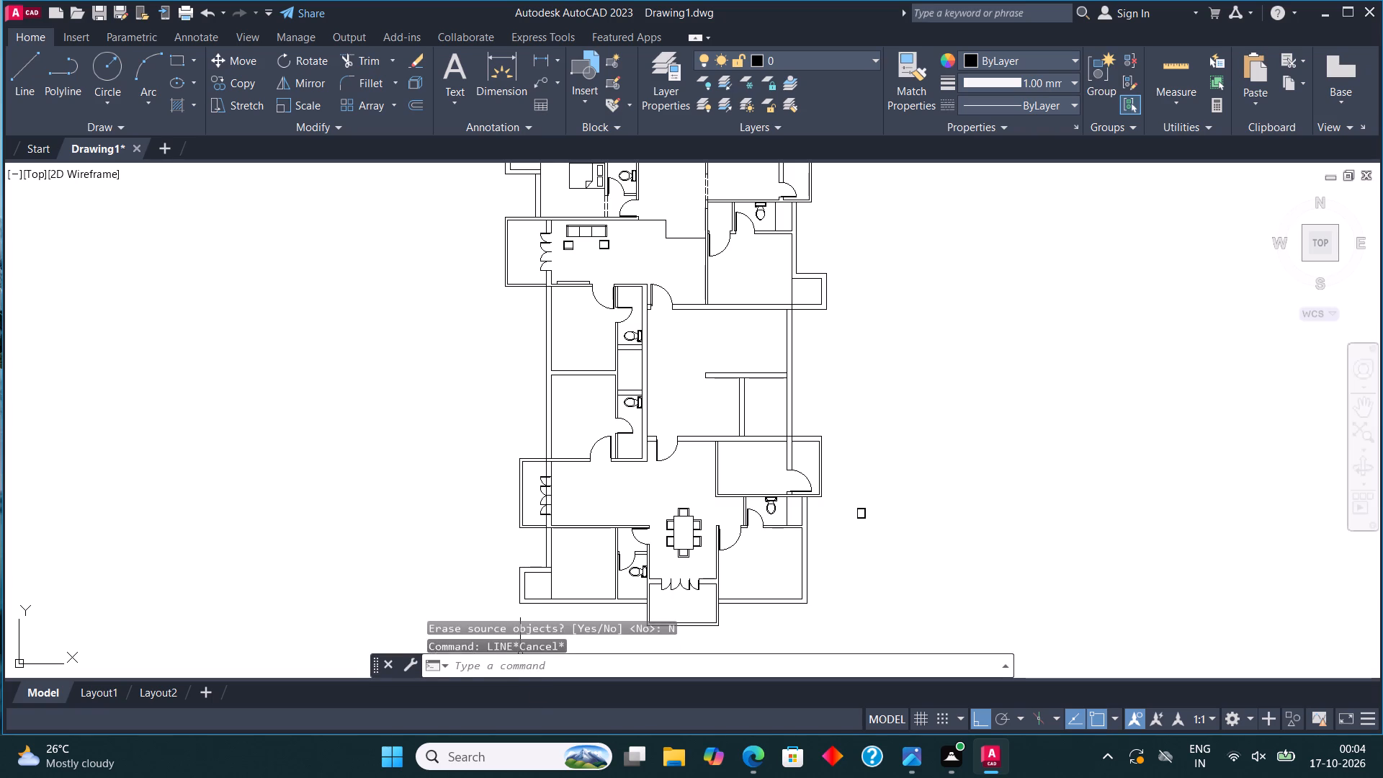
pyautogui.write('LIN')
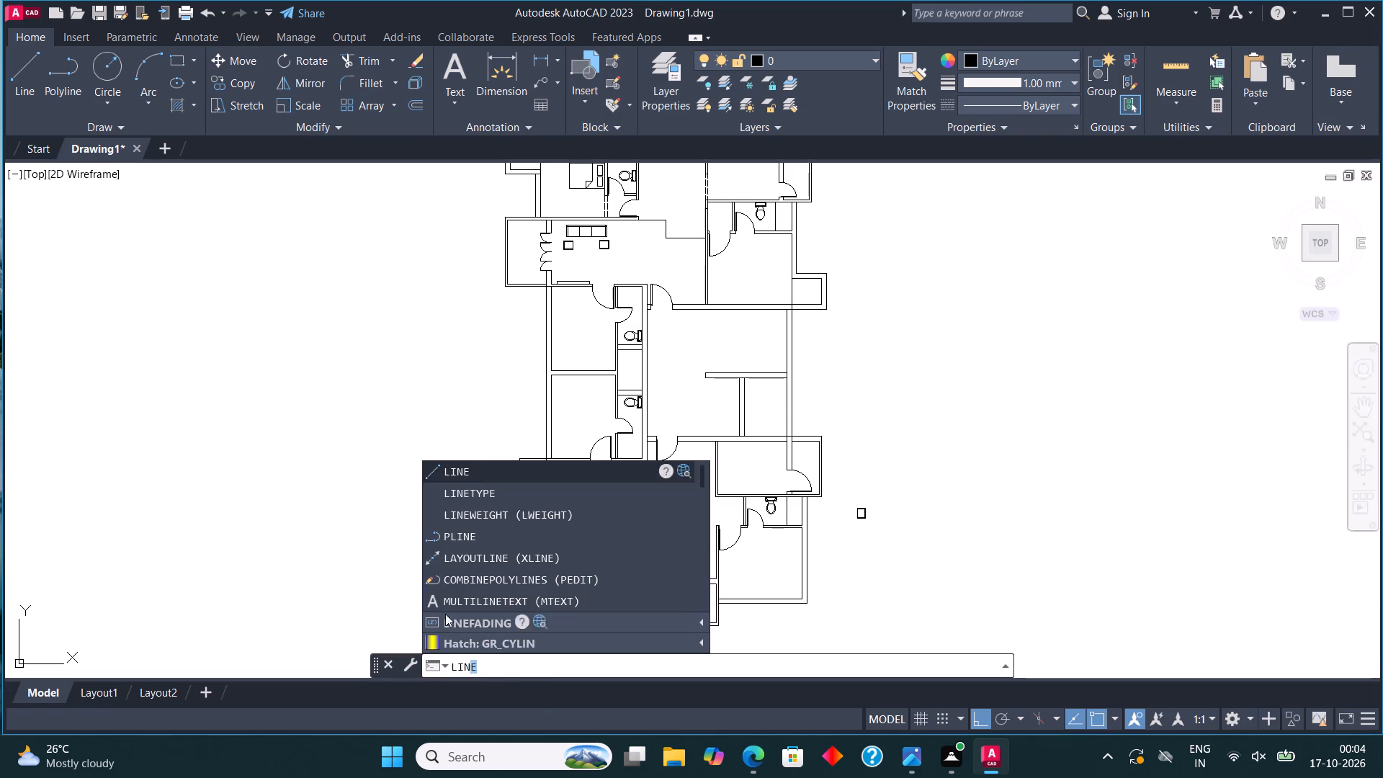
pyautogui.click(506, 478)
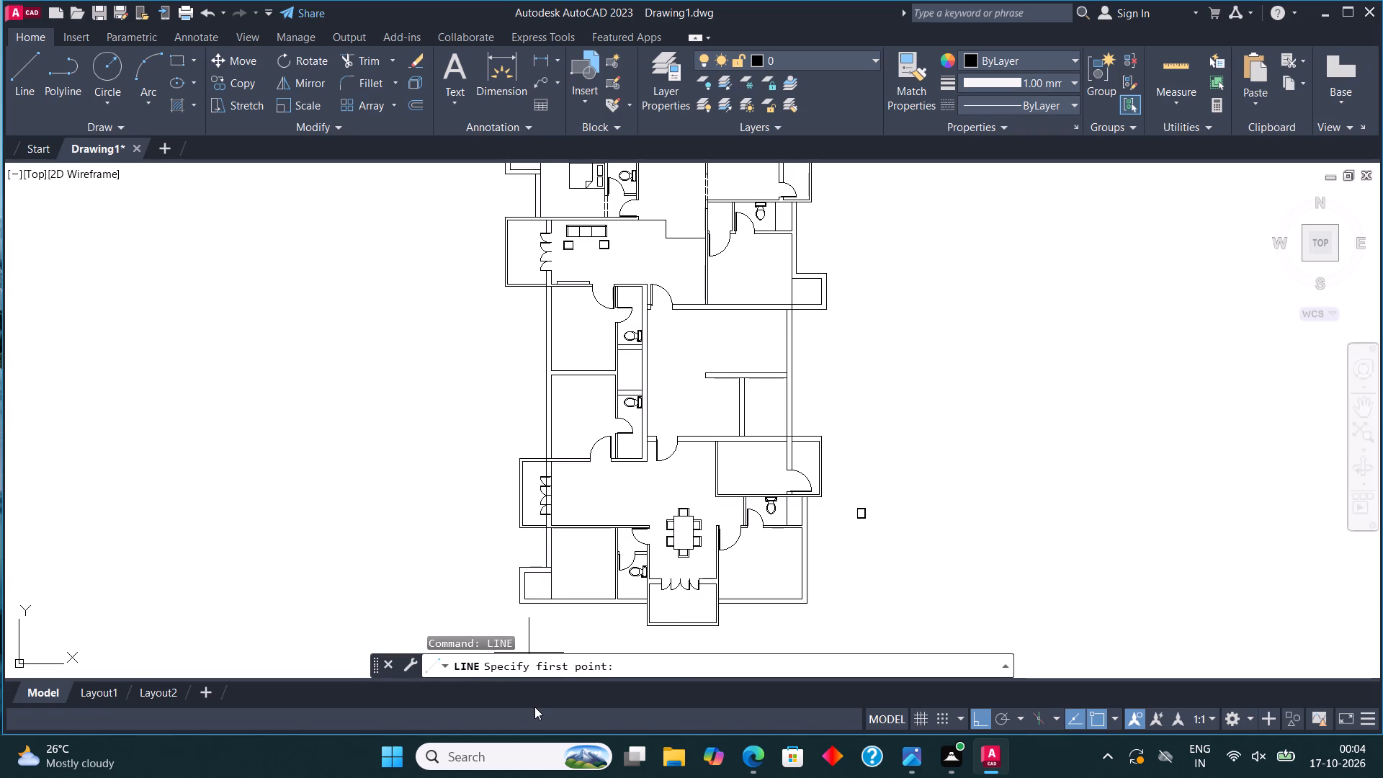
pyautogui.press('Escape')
# Make the ISO dash linetype ACAD_ISO02W100 current in the Linetype Manager.
pyautogui.write('LIN')
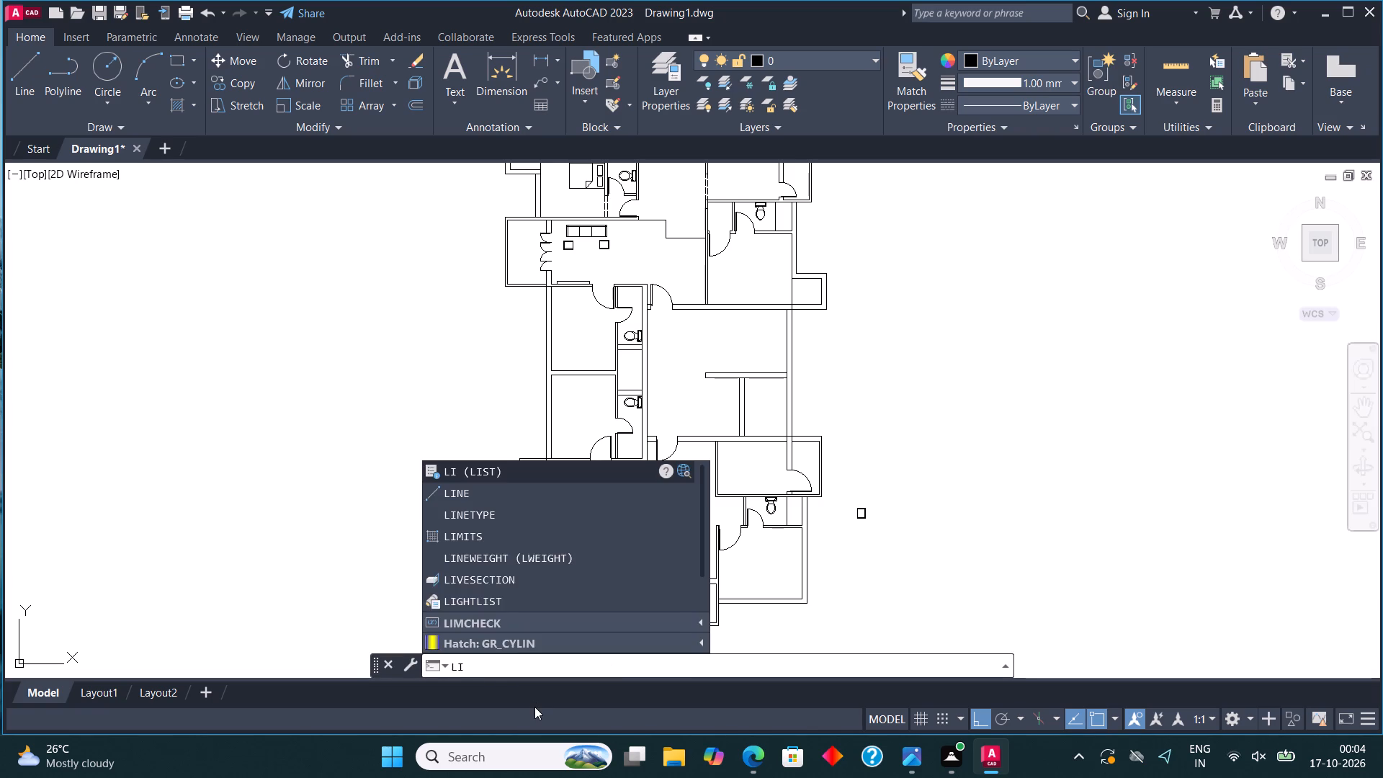
pyautogui.click(493, 494)
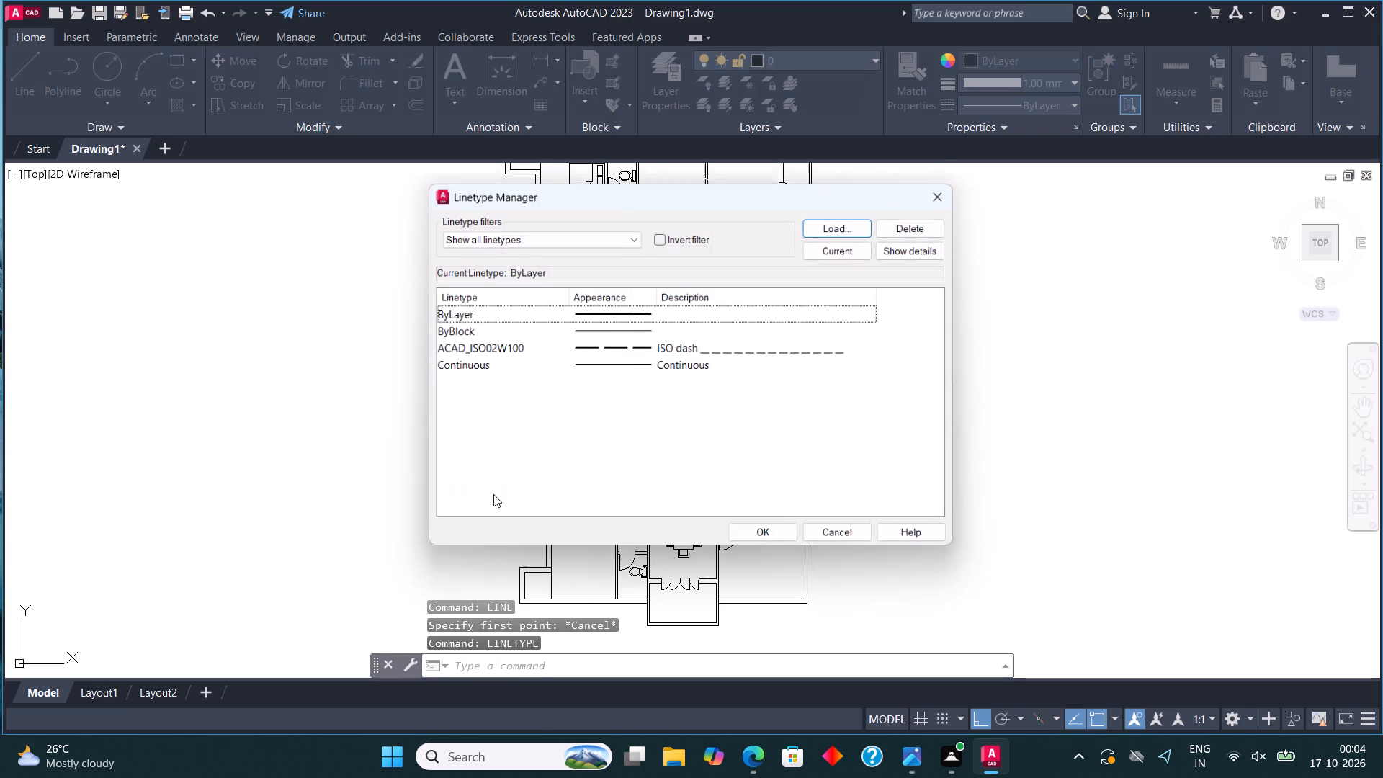
pyautogui.click(614, 345)
pyautogui.click(850, 247)
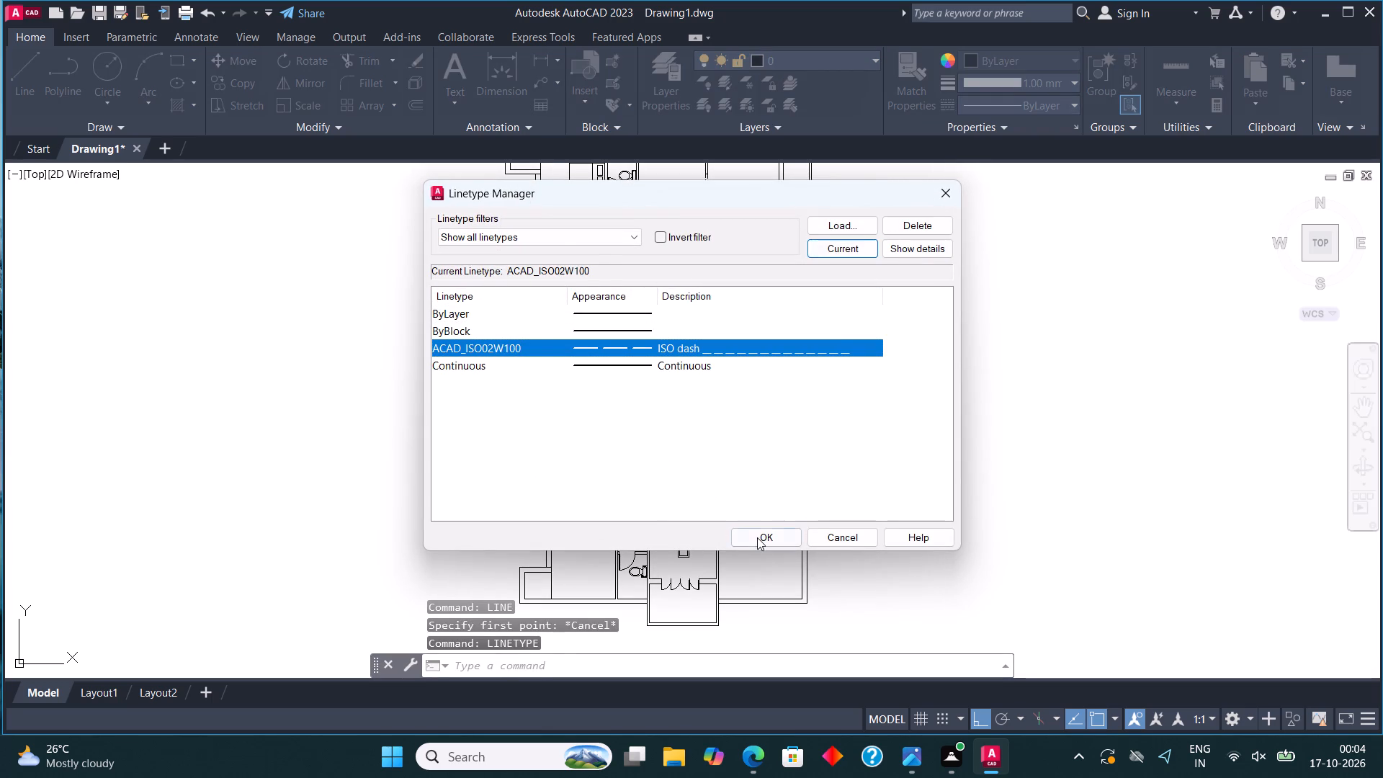
pyautogui.click(757, 537)
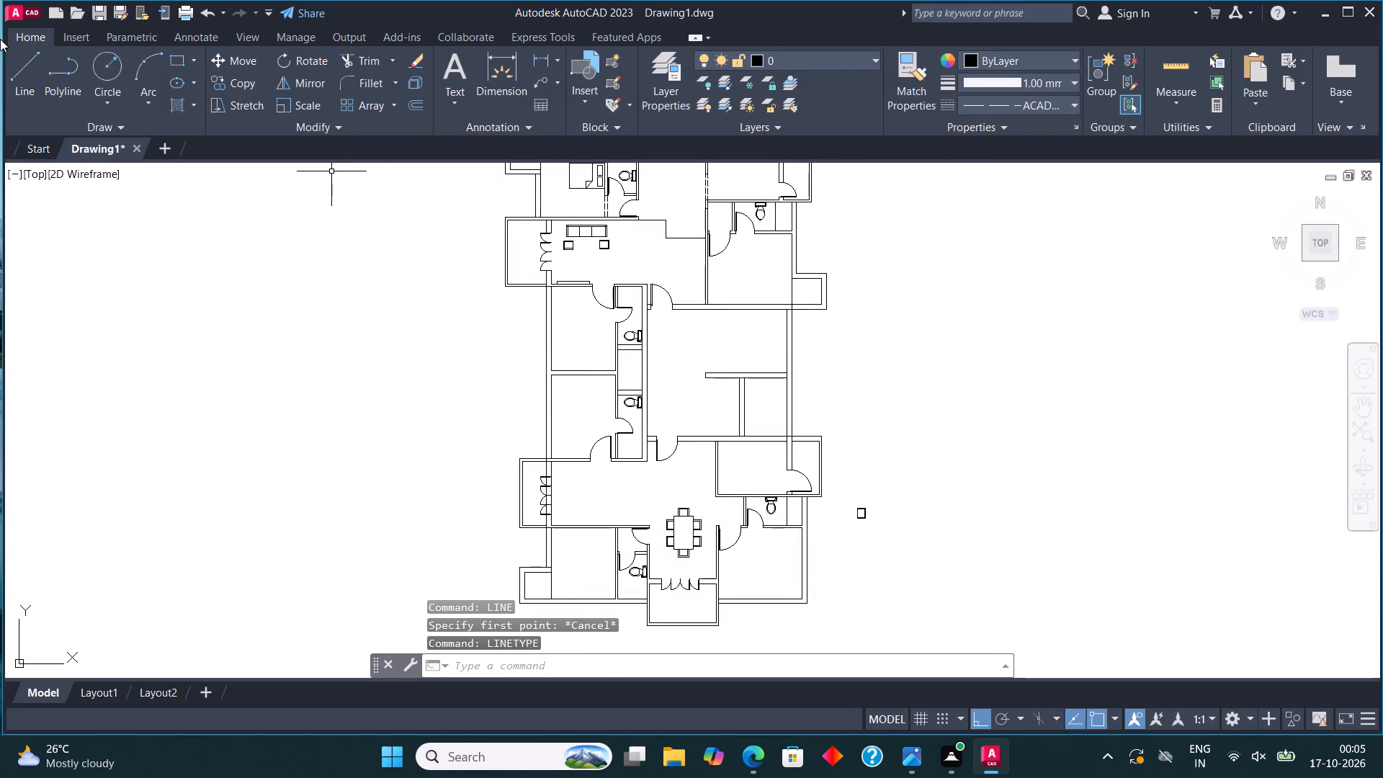
# Draw two dashed diagonal lines corner to corner, forming an X across the empty shaft between the two stacked toilets.
pyautogui.click(22, 78)
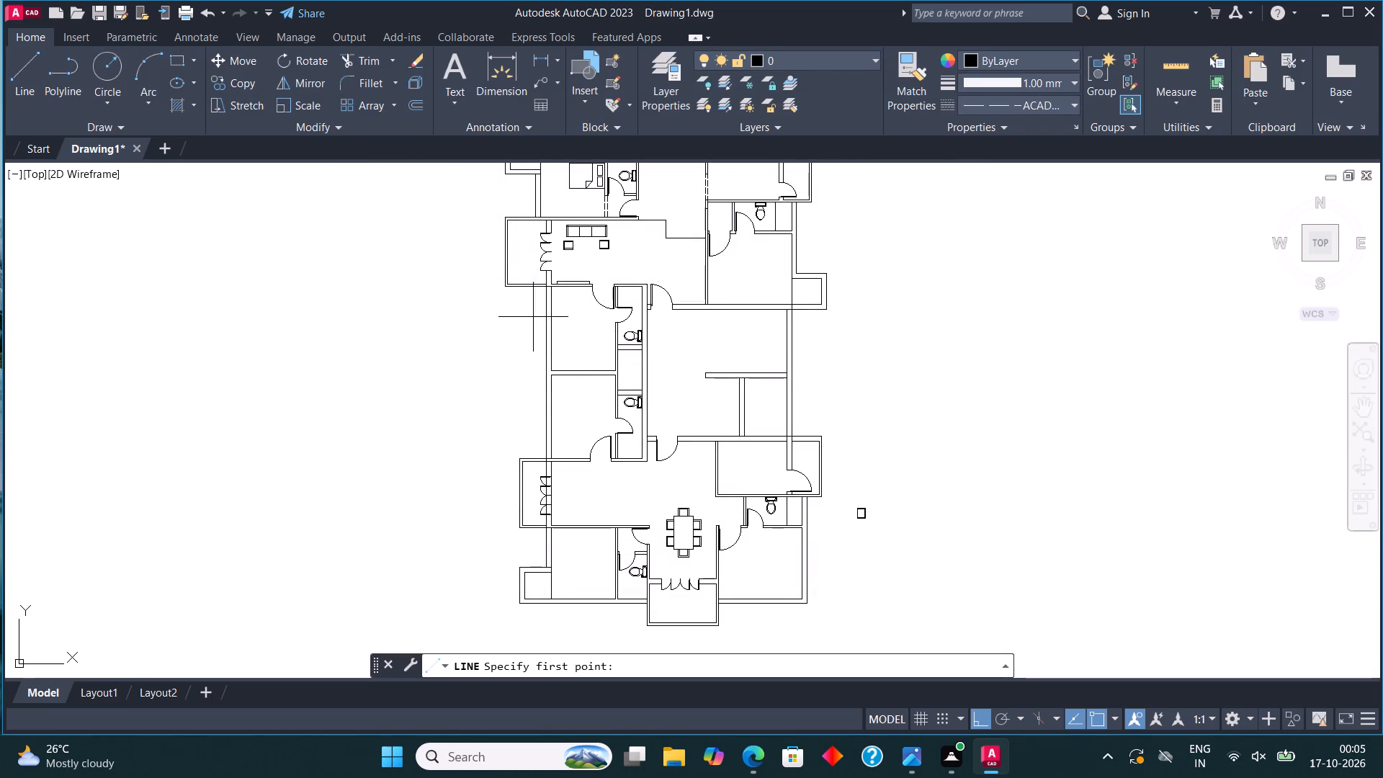
pyautogui.moveTo(558, 317); pyautogui.dragTo(558, 416, button='middle')
pyautogui.scroll(3, 622, 485)
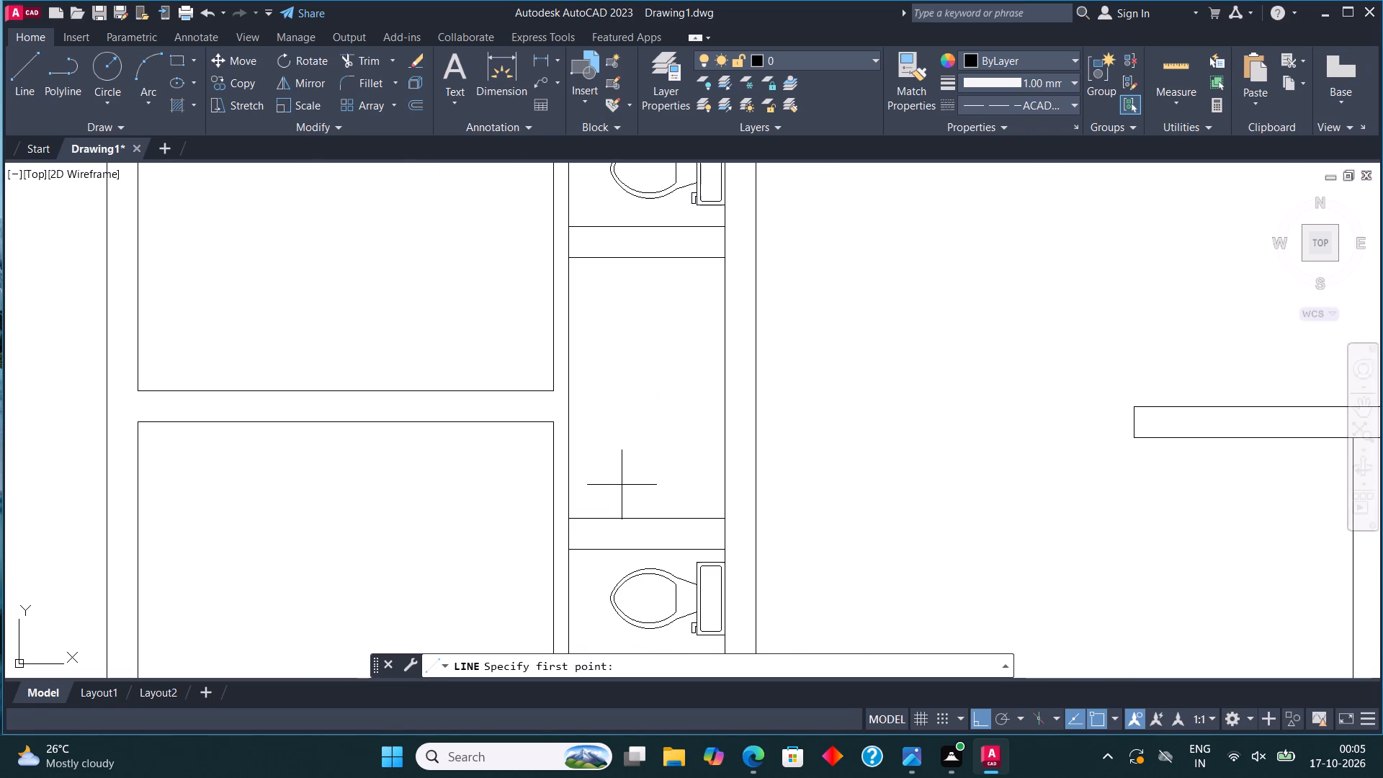
pyautogui.scroll(1, 622, 485)
pyautogui.click(575, 515)
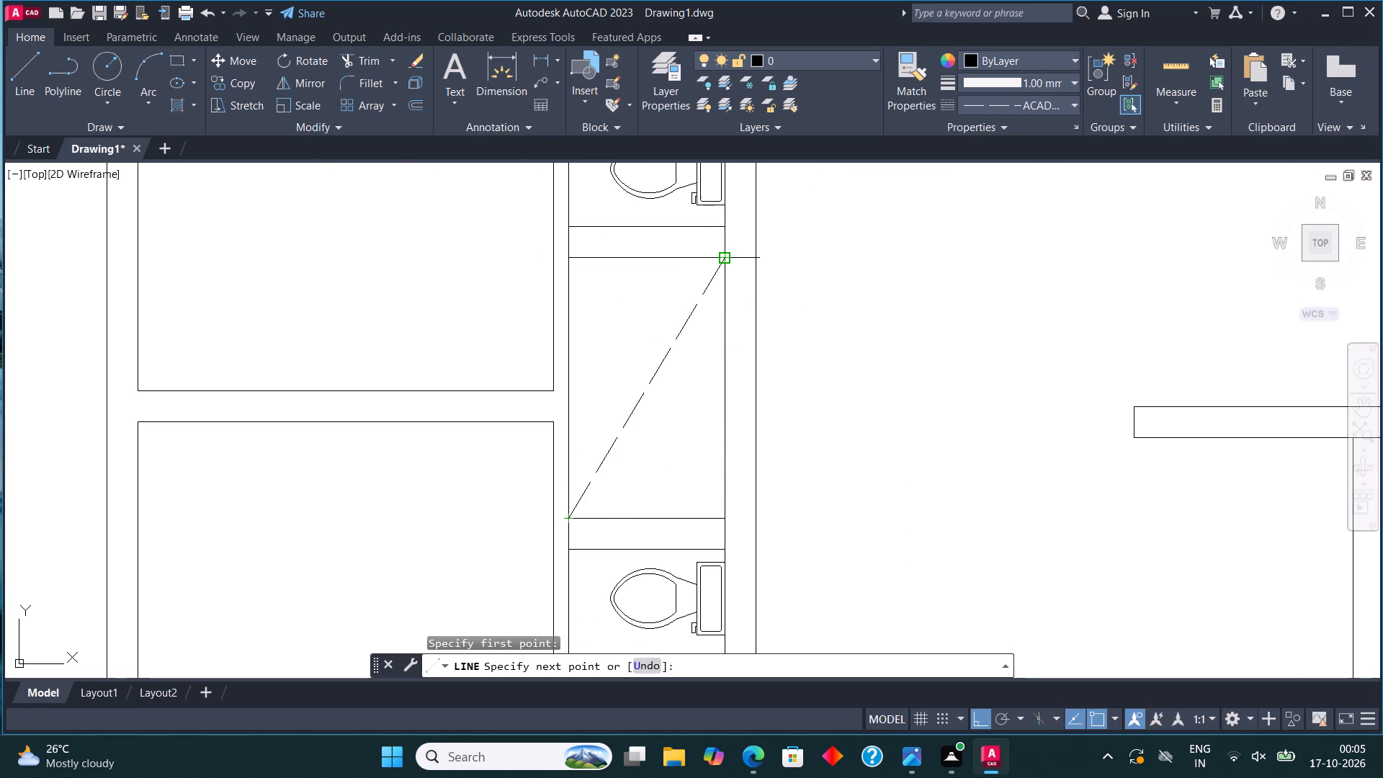
pyautogui.click(724, 256)
pyautogui.click(14, 67)
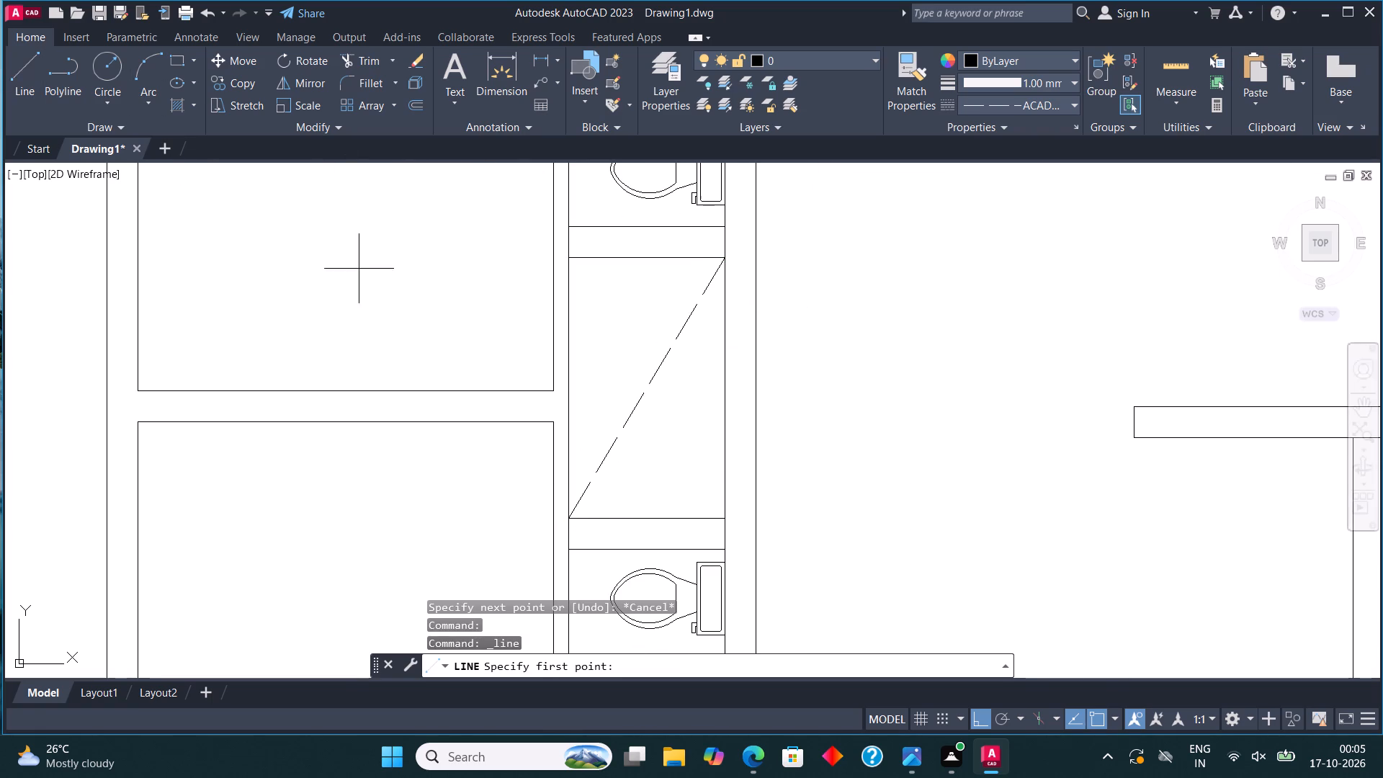
pyautogui.click(565, 255)
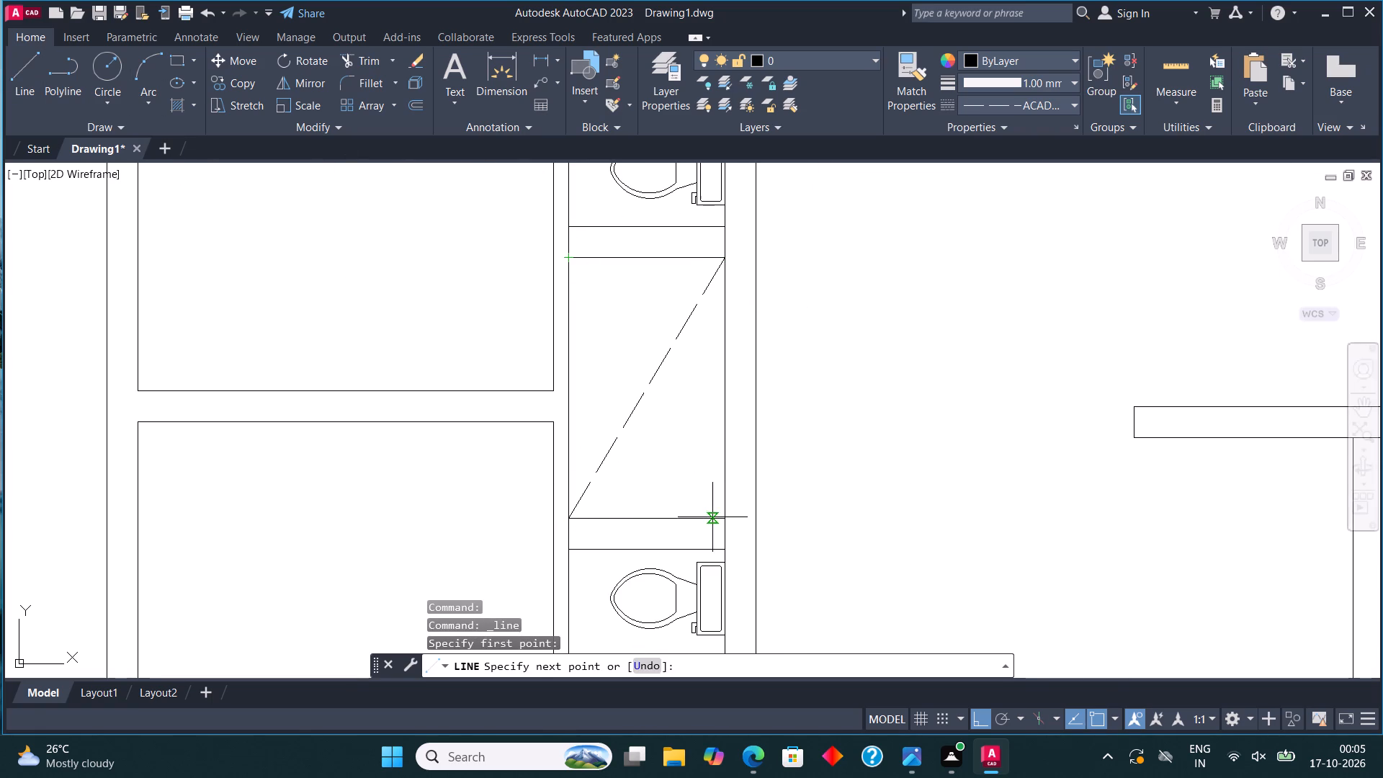
pyautogui.click(725, 517)
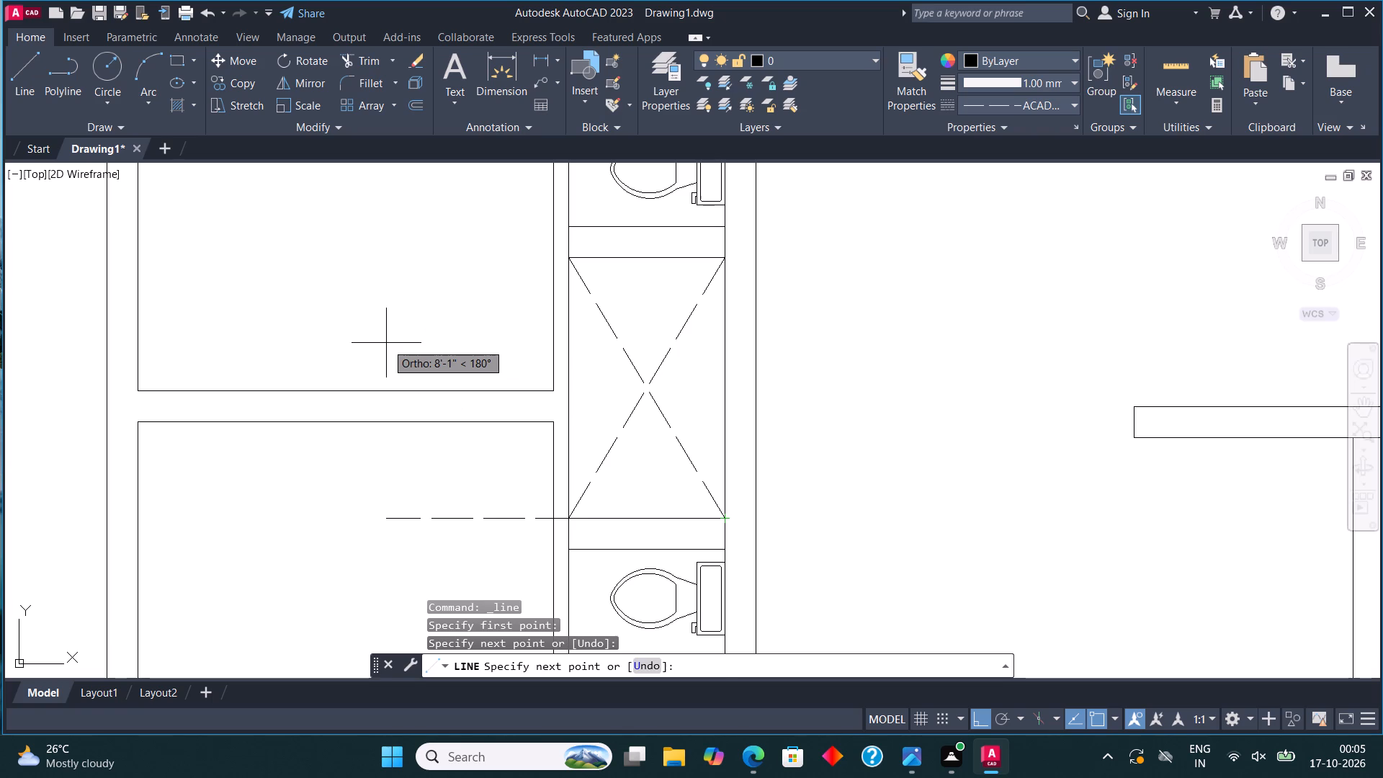
pyautogui.press('Escape')
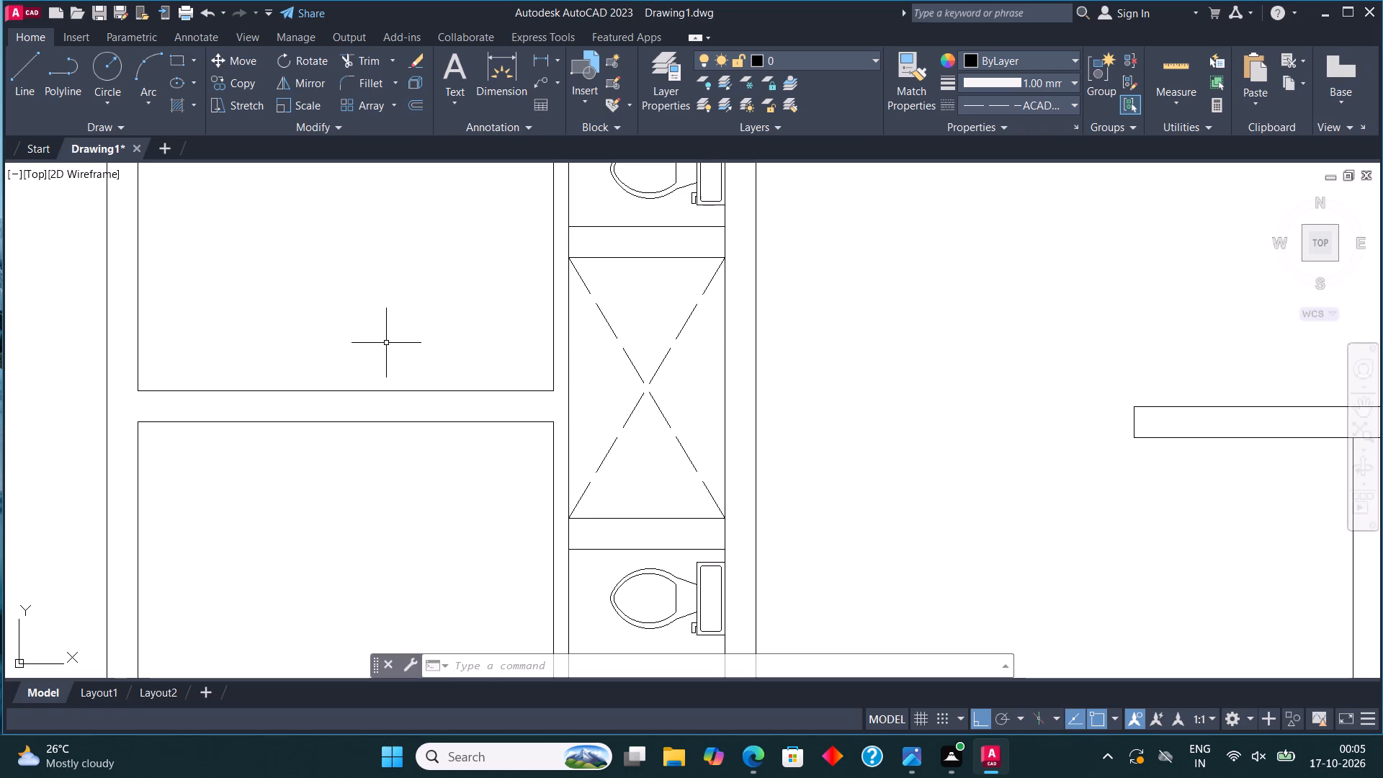
# Set the current linetype back to ByLayer in the Linetype Manager.
pyautogui.scroll(-3, 604, 432)
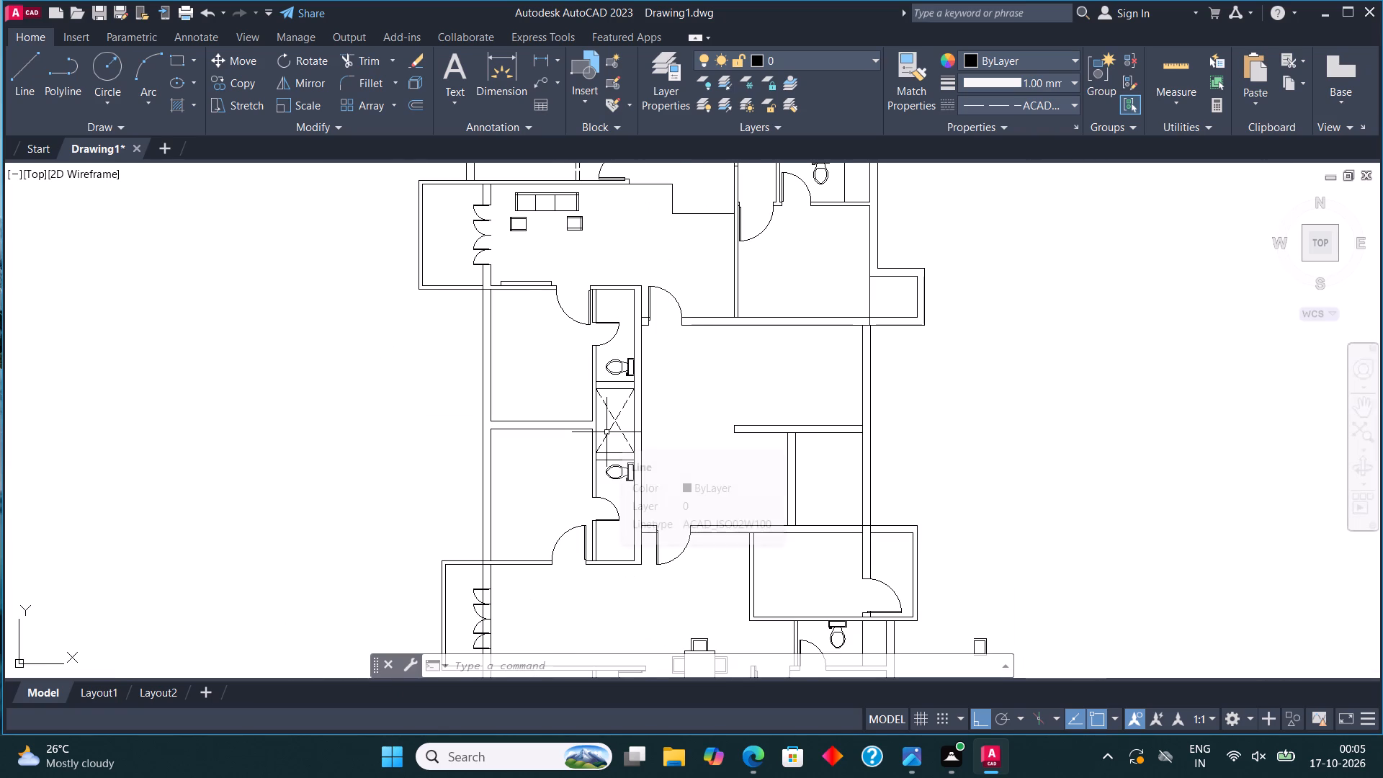
pyautogui.scroll(-1, 607, 431)
pyautogui.scroll(2, 723, 382)
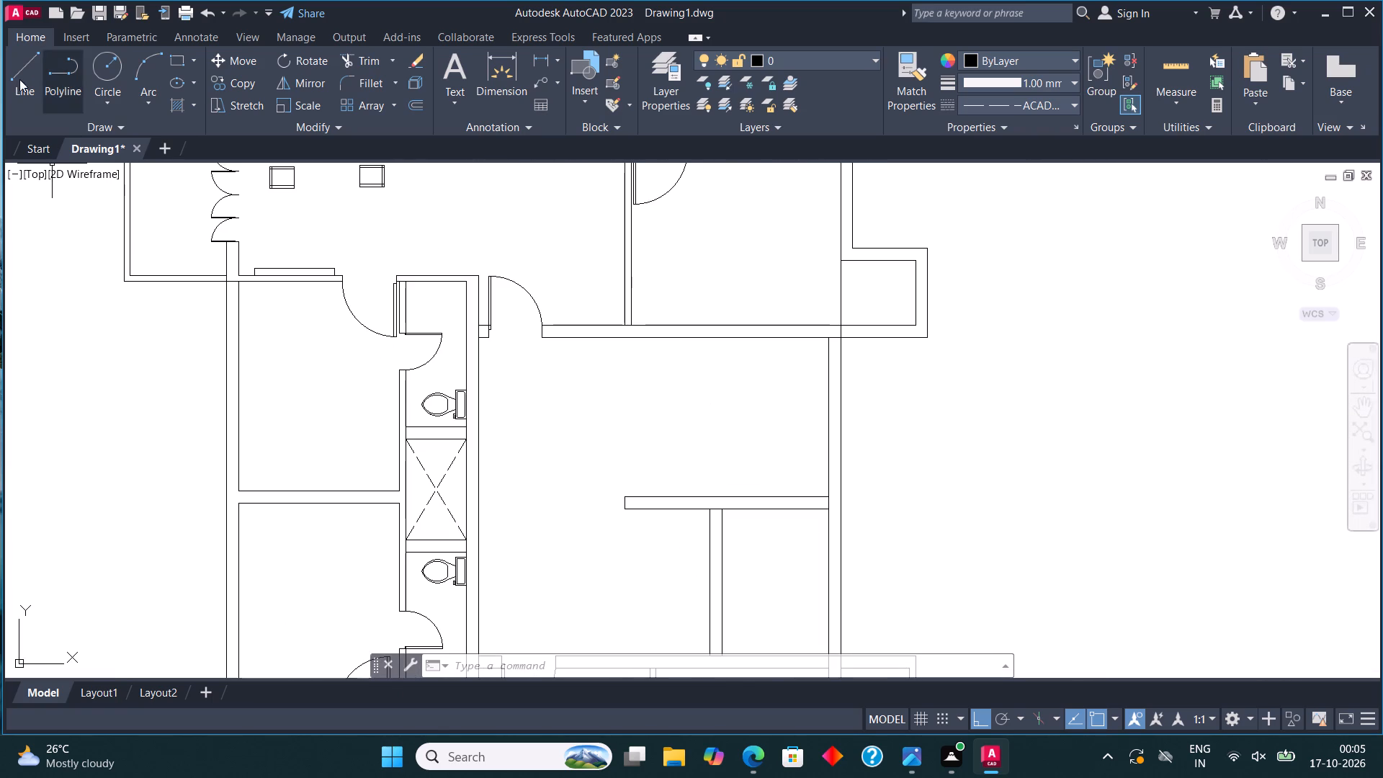
pyautogui.write('LIN')
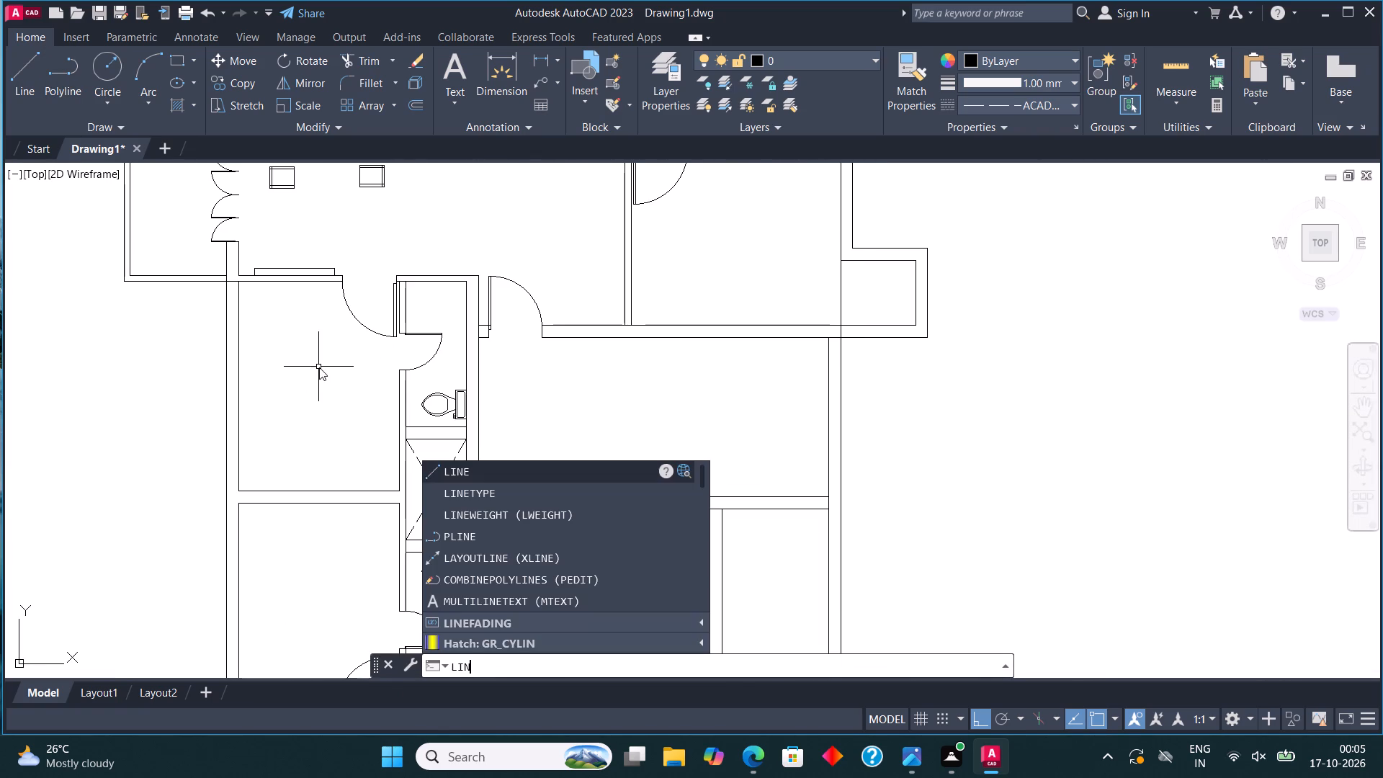
pyautogui.click(510, 490)
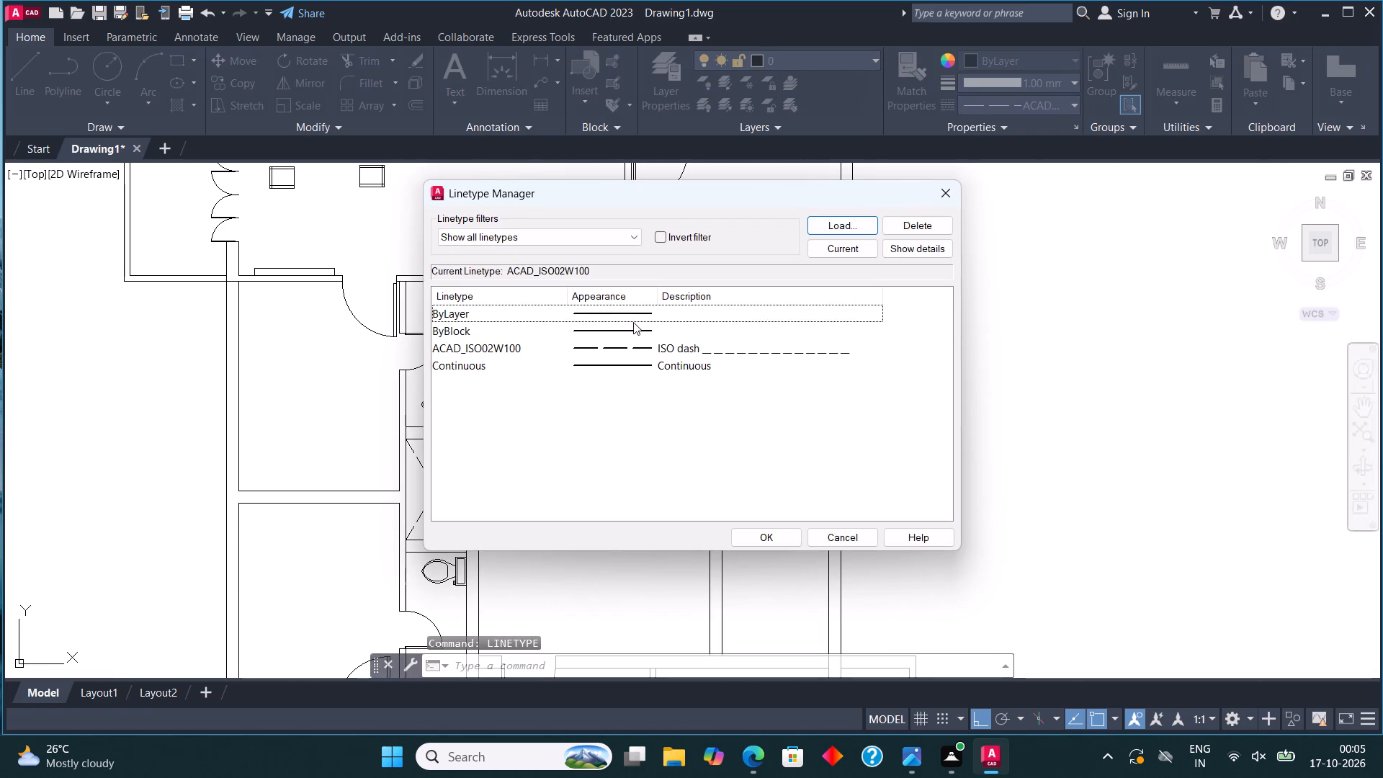
pyautogui.click(635, 313)
pyautogui.click(854, 251)
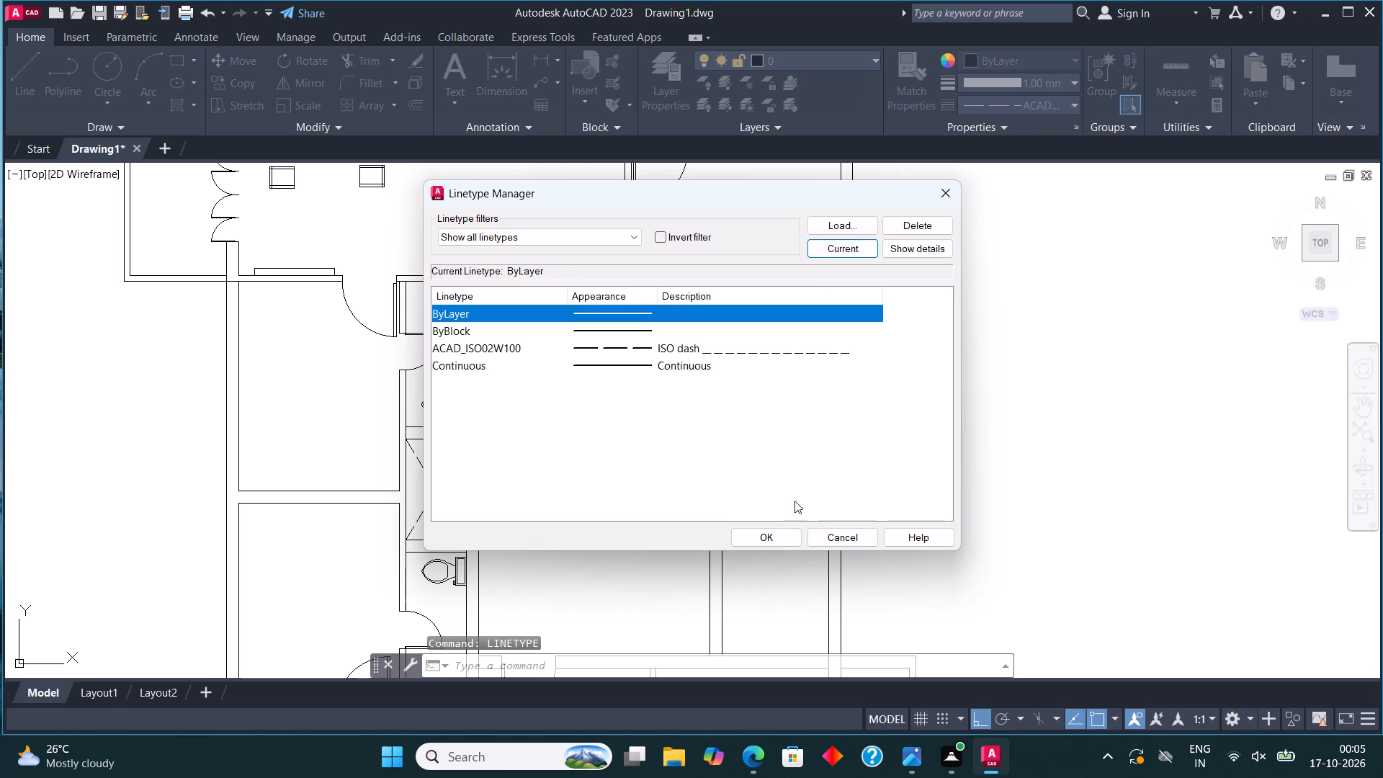
pyautogui.click(776, 535)
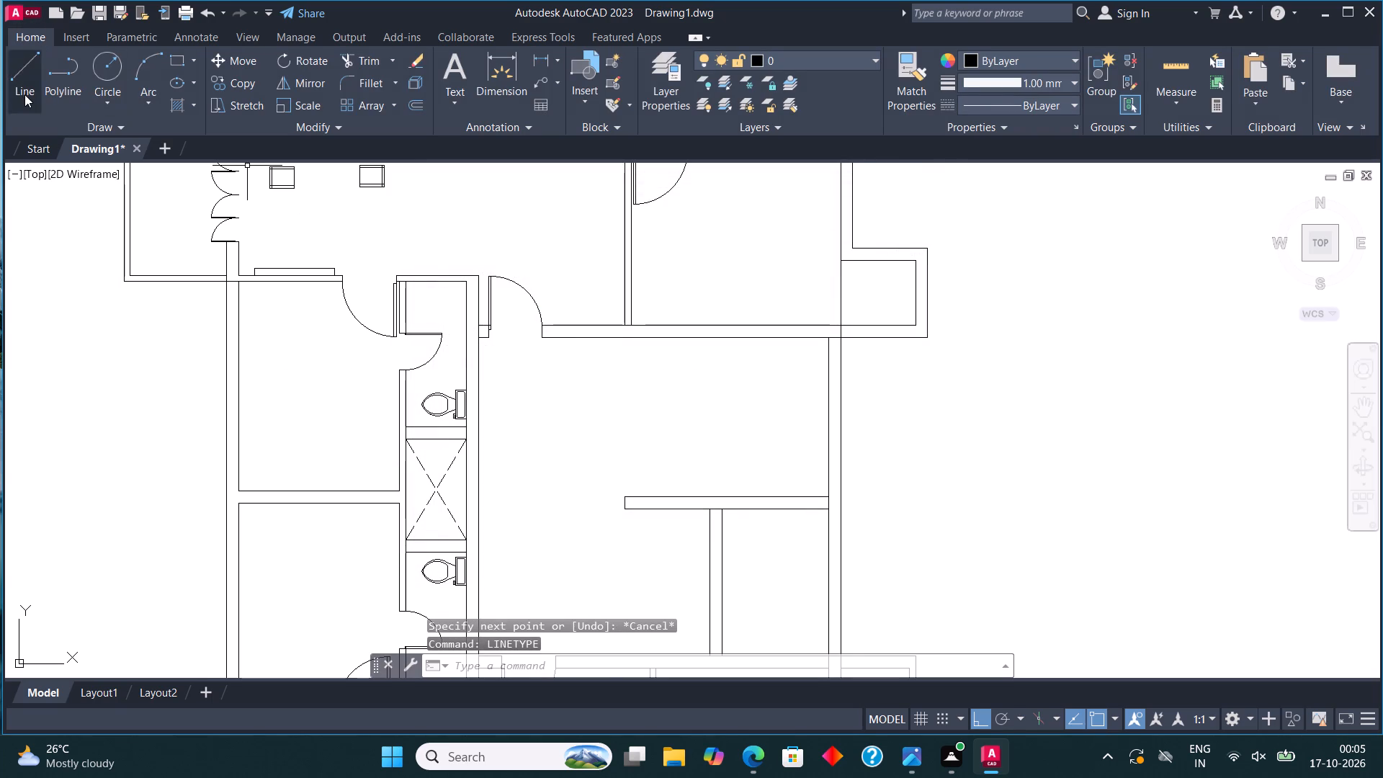
# Draw a line 3'6" leftward from the right wall along the short horizontal wall's top edge, continuing vertically to the wall above.
pyautogui.click(24, 94)
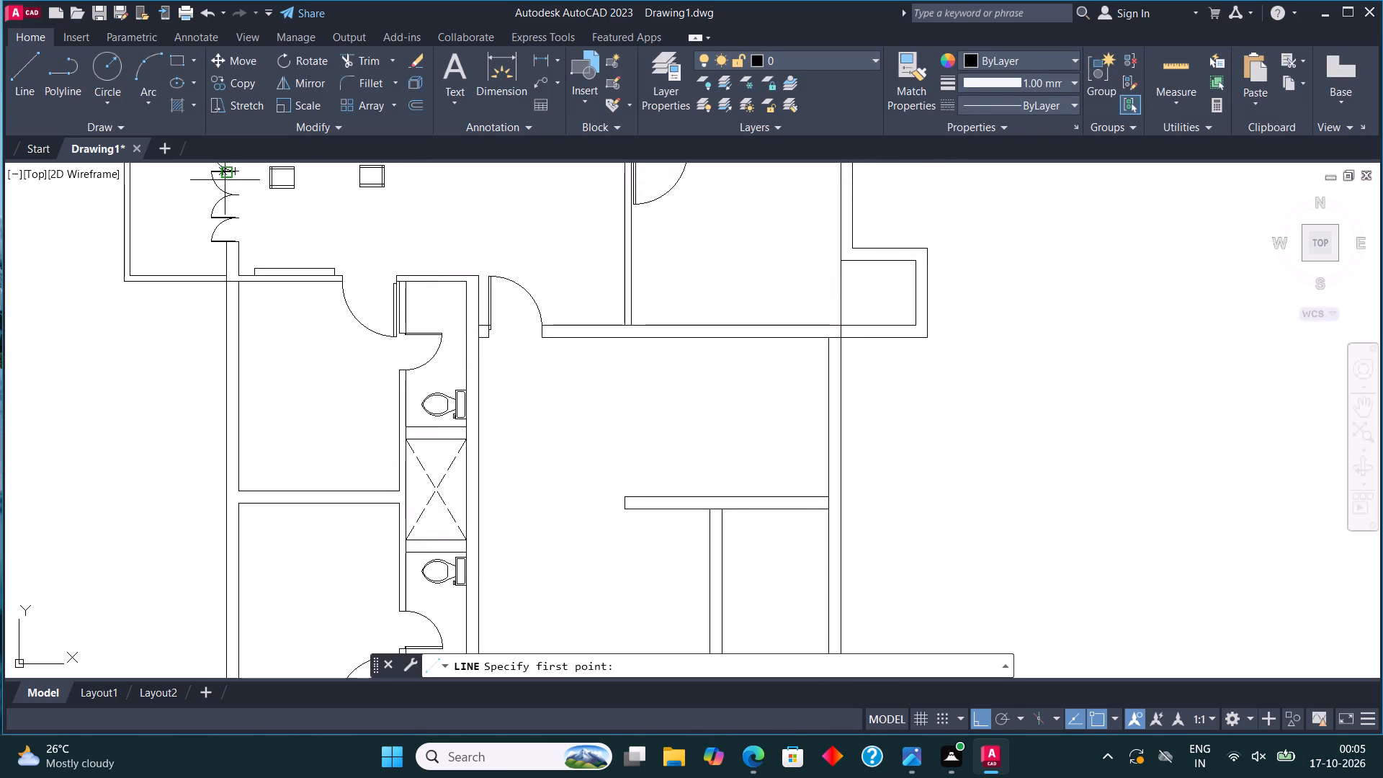
pyautogui.click(825, 495)
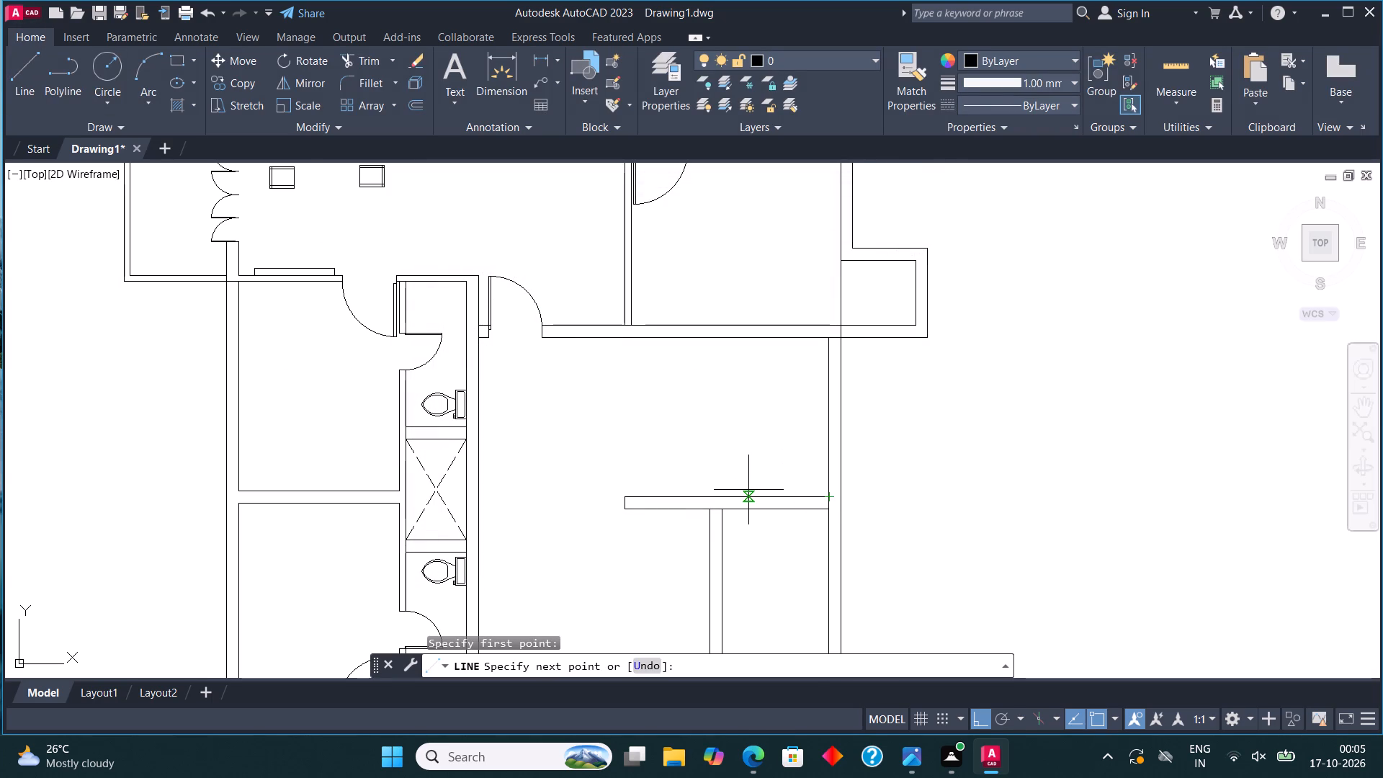
pyautogui.write('3\'6"')
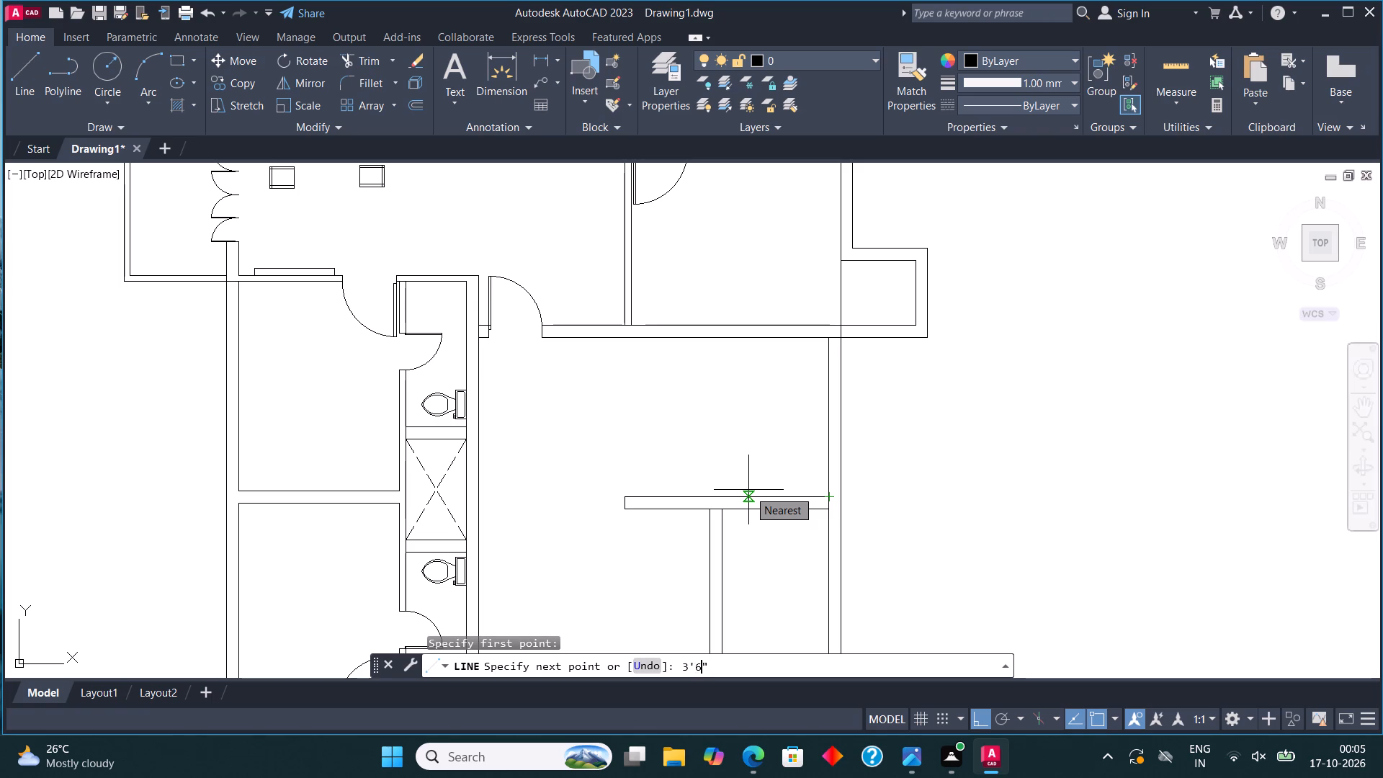
pyautogui.press('Return')
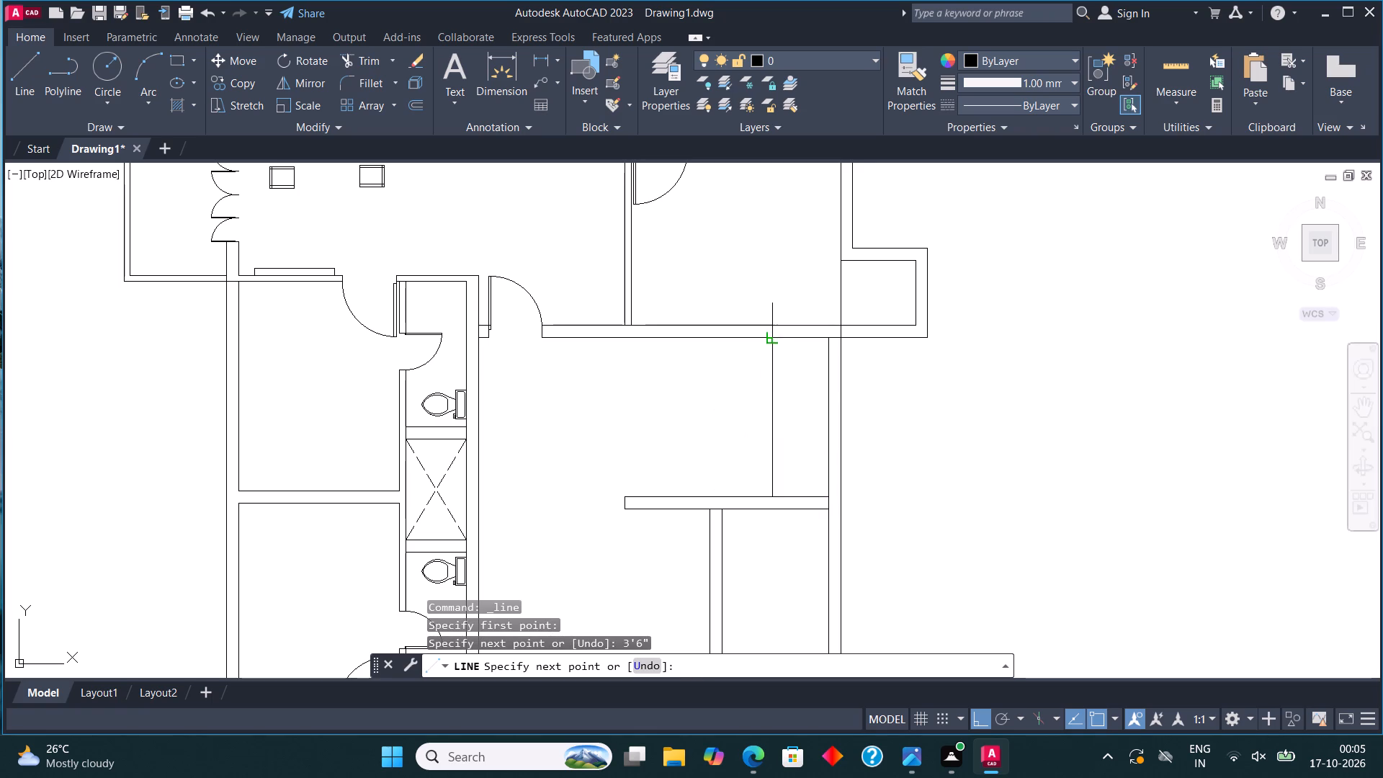
pyautogui.click(773, 341)
pyautogui.press('Escape')
pyautogui.moveTo(772, 344); pyautogui.dragTo(712, 354, button='middle')
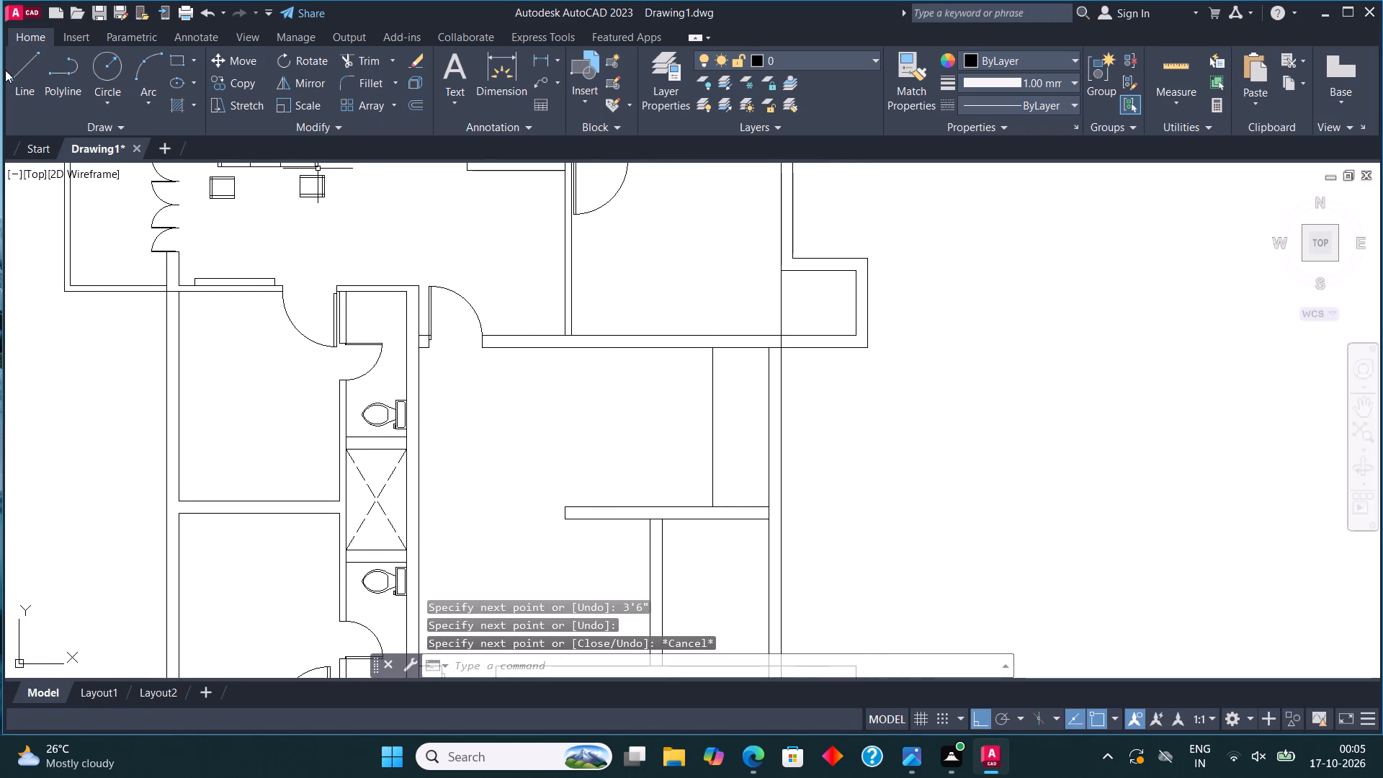
# Draw a horizontal line leftward from the midpoint of the new vertical landing line, ending just inside the short wall's left end.
pyautogui.click(20, 73)
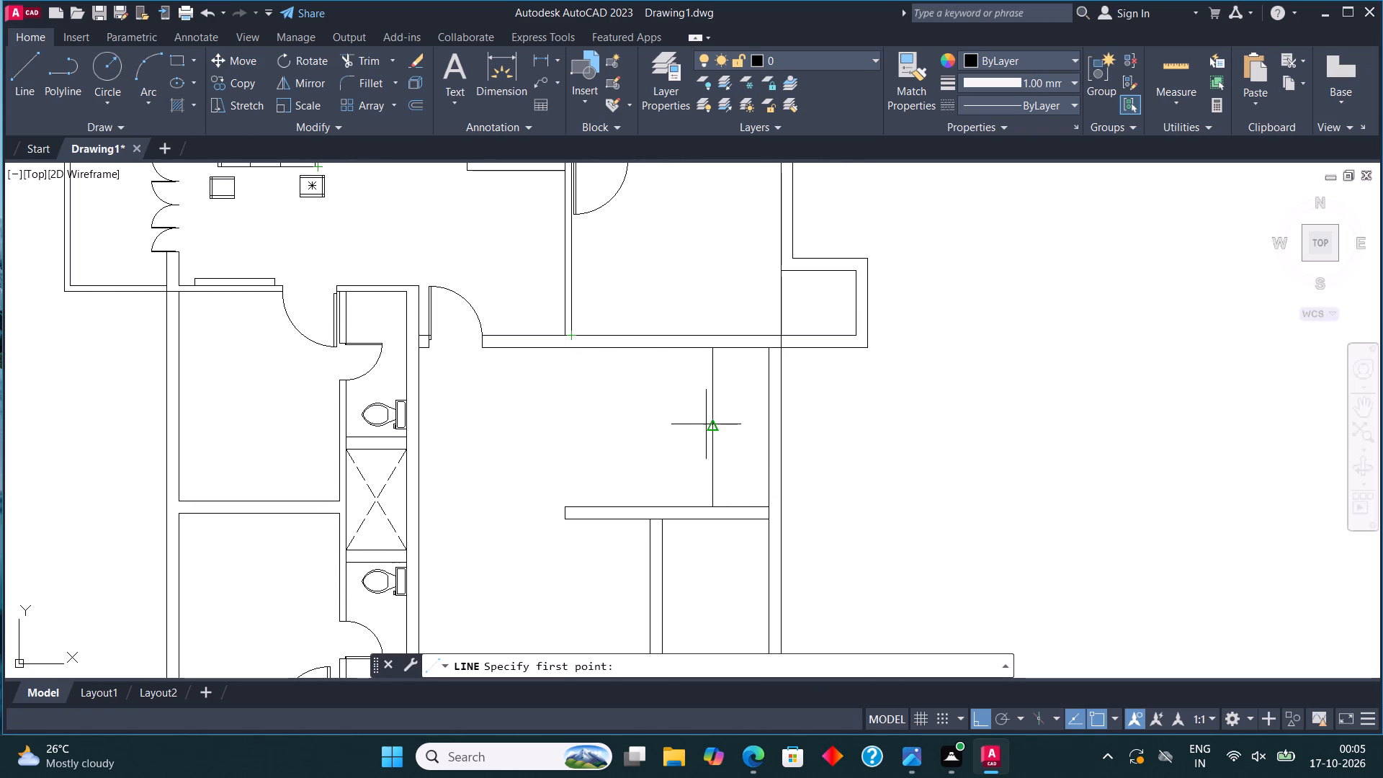
pyautogui.click(715, 426)
pyautogui.click(575, 427)
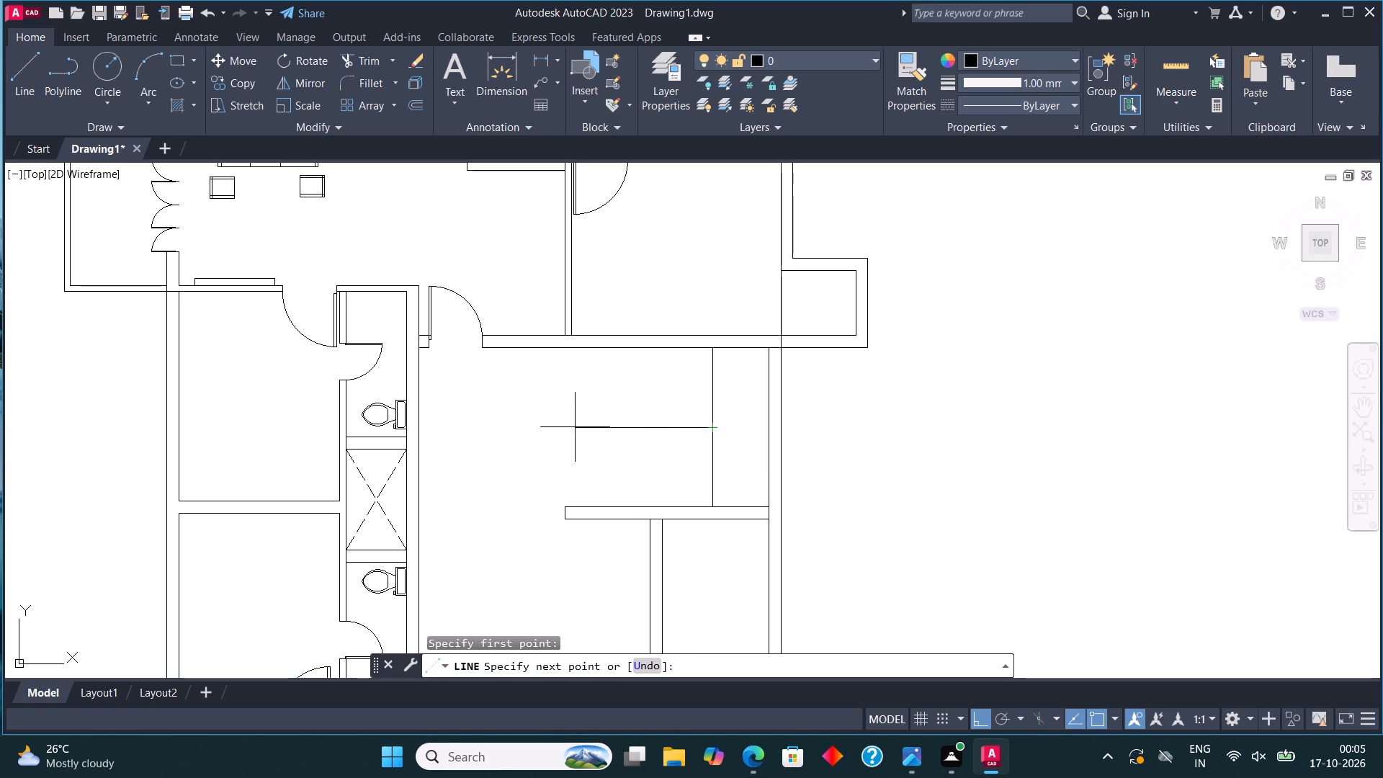
pyautogui.press('Escape')
# Offset the horizontal centre line 2" upward and 2" downward, and delete the original line between the copies.
pyautogui.click(627, 429)
pyautogui.click(413, 99)
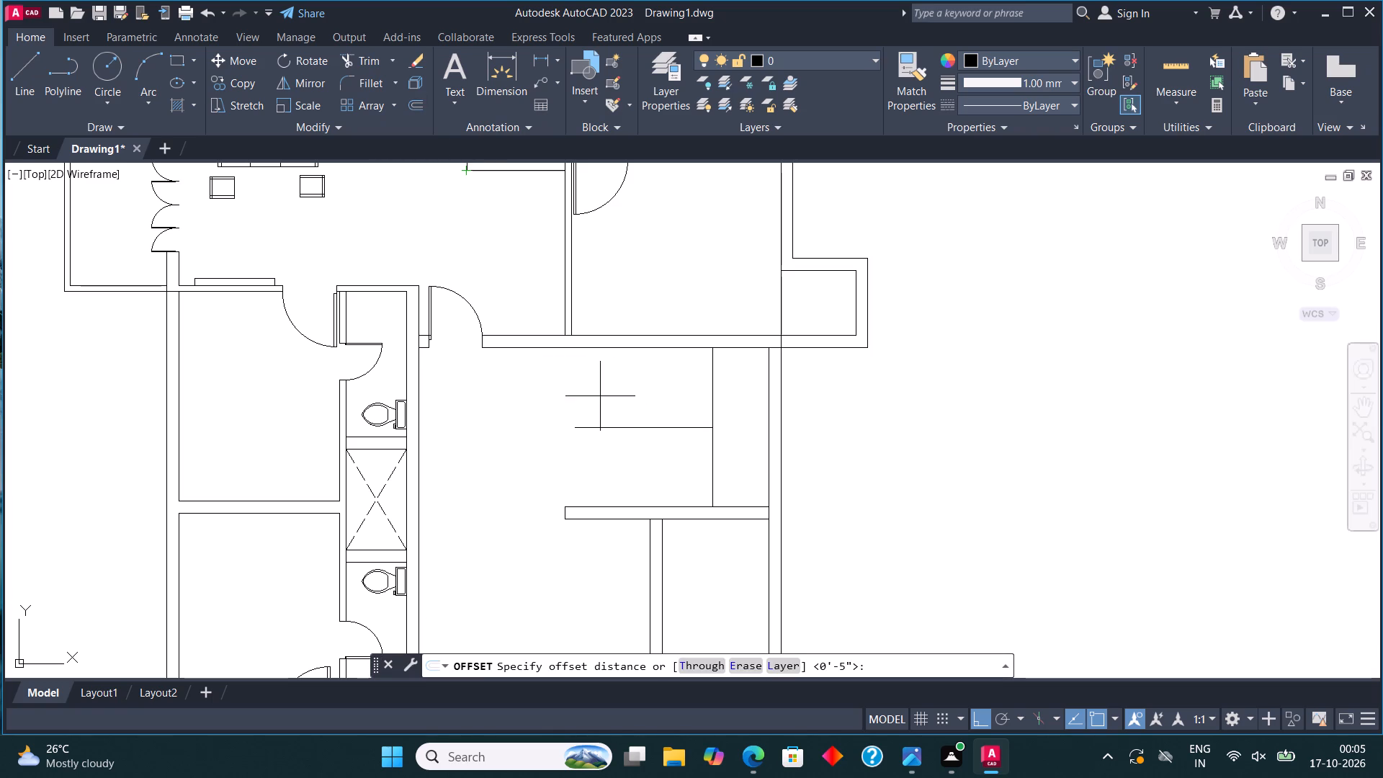
pyautogui.click(623, 425)
pyautogui.write('2"')
pyautogui.press('Return')
pyautogui.click(625, 377)
pyautogui.scroll(2, 637, 452)
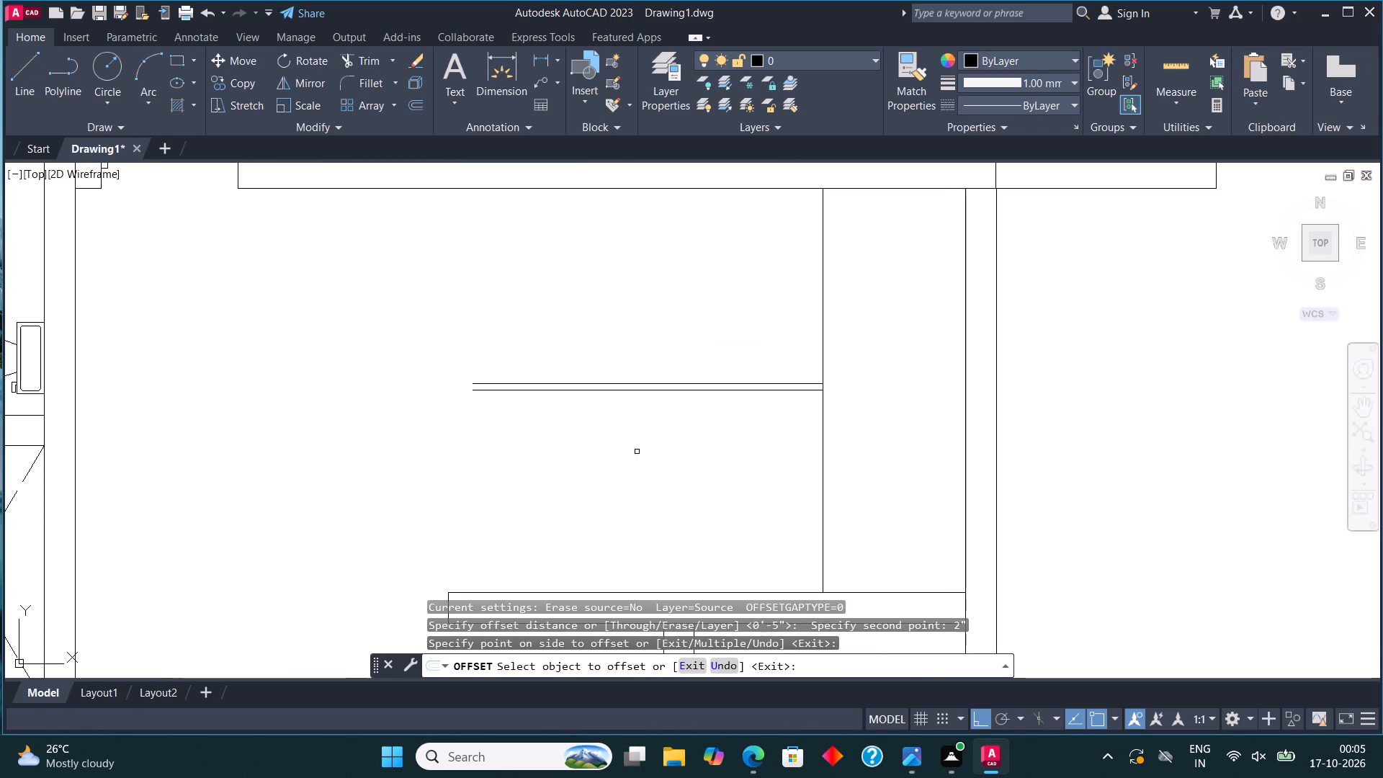
pyautogui.click(627, 390)
pyautogui.click(627, 432)
pyautogui.press('Escape')
pyautogui.click(632, 393)
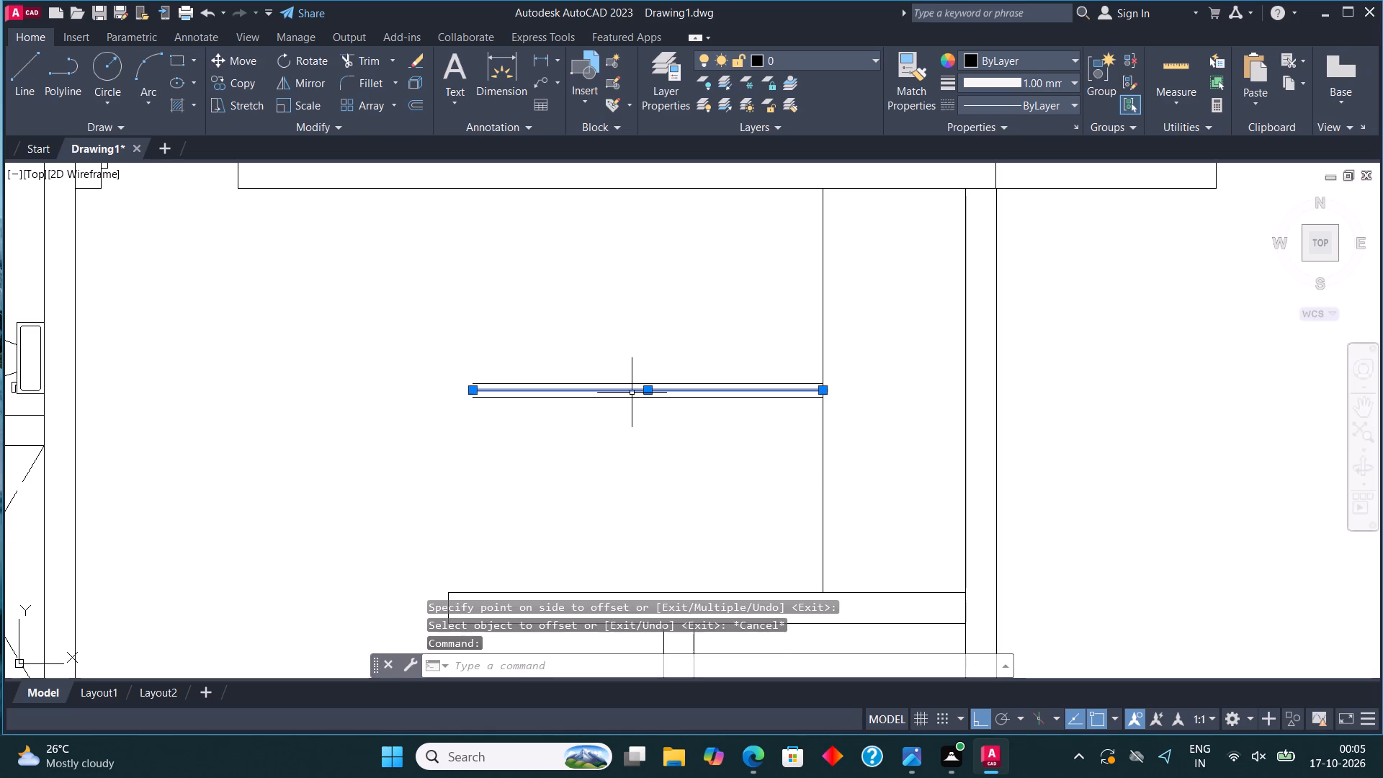
pyautogui.press('Delete')
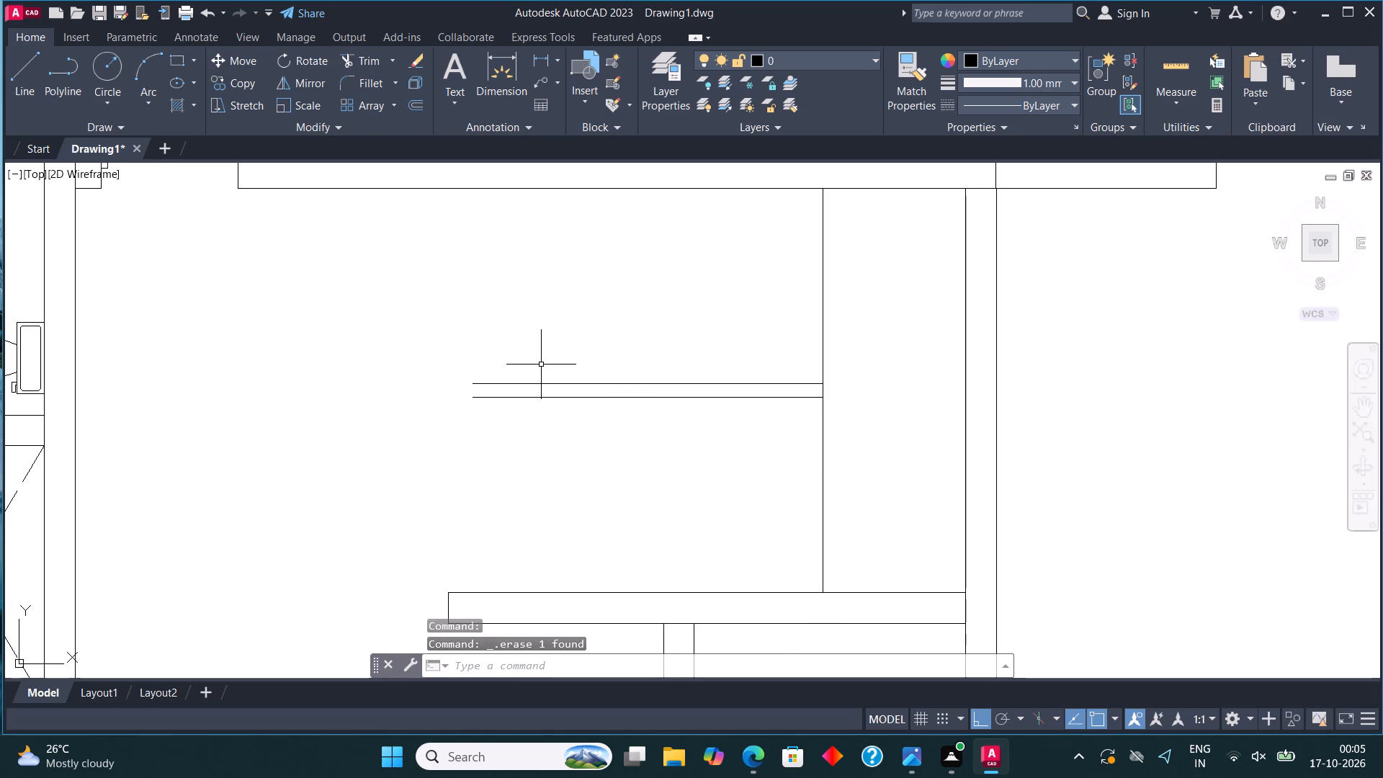
# Close the left end of the two parallel lines with a short vertical line.
pyautogui.scroll(-4, 628, 402)
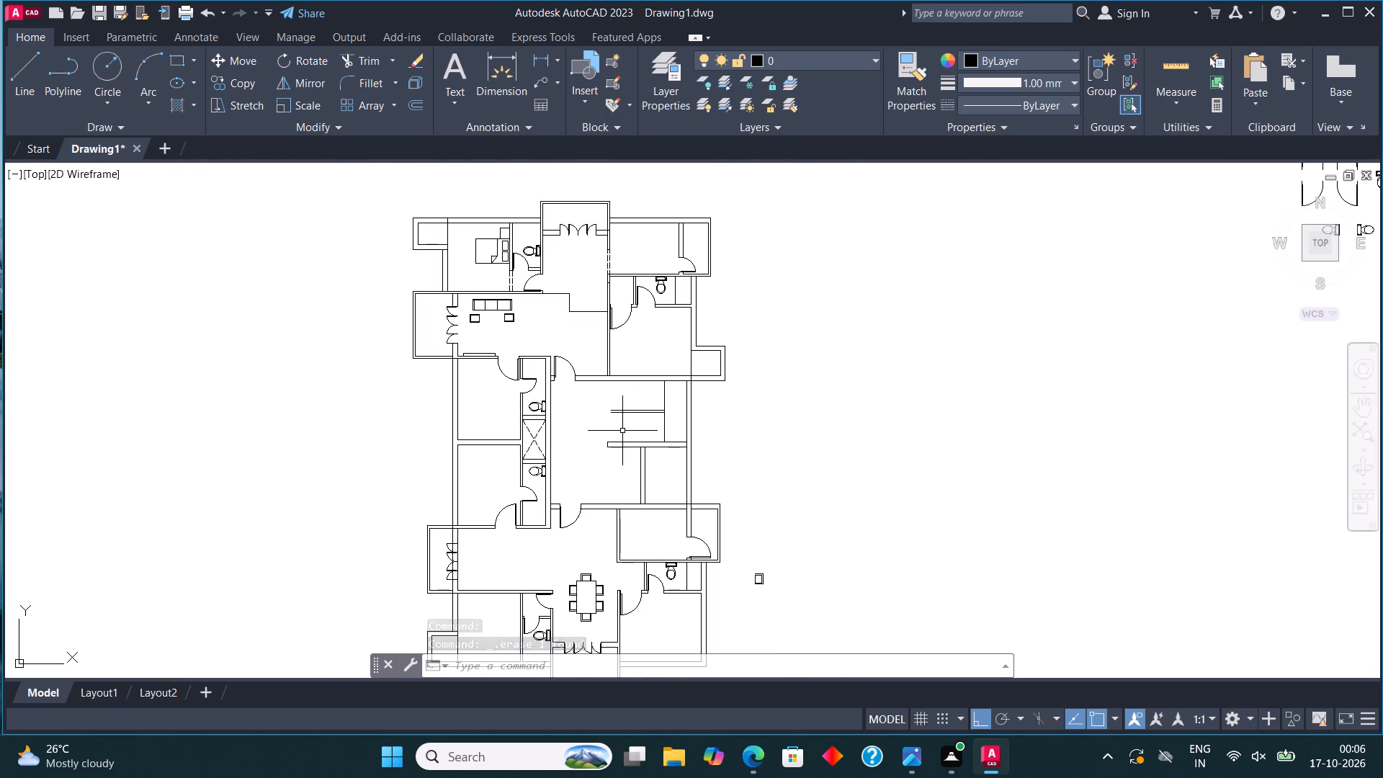
pyautogui.scroll(2, 620, 431)
pyautogui.click(24, 73)
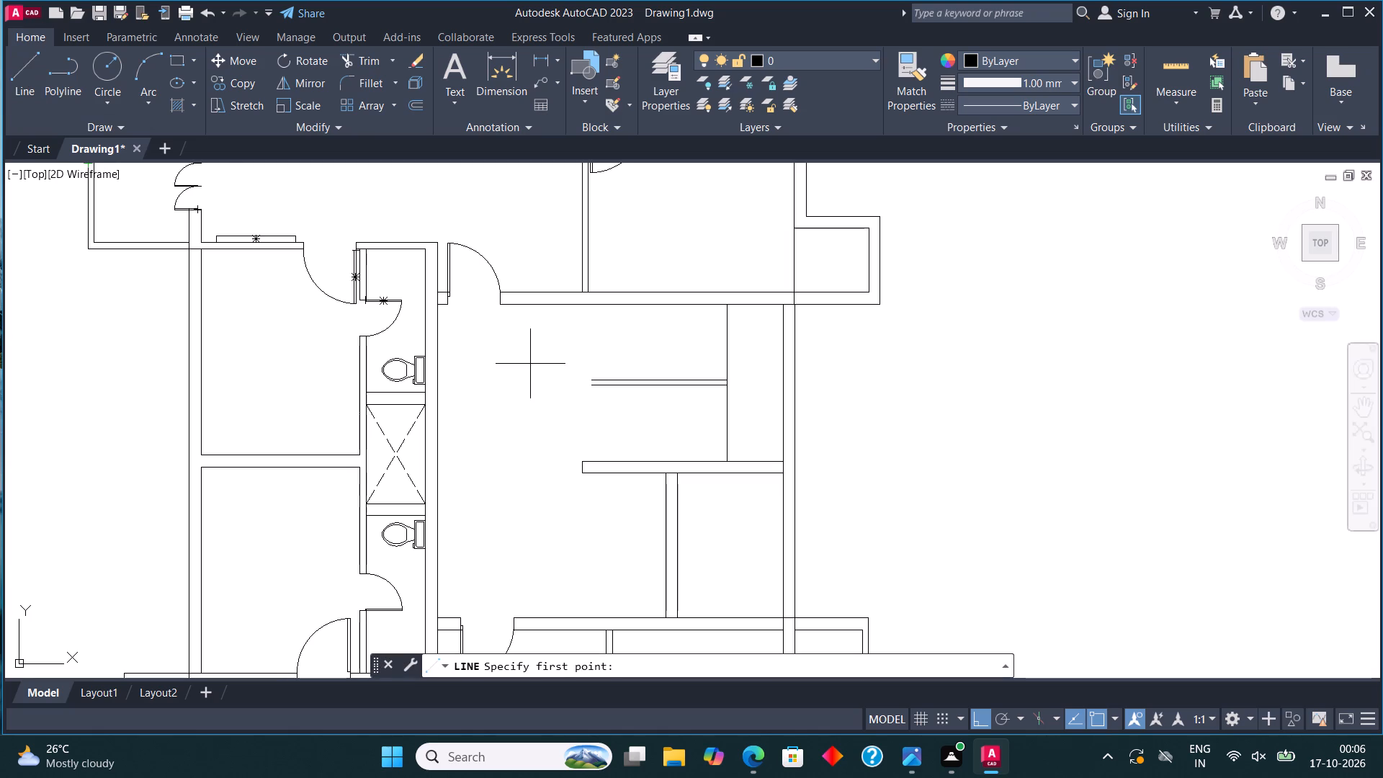
pyautogui.scroll(3, 586, 360)
pyautogui.click(600, 463)
pyautogui.click(601, 439)
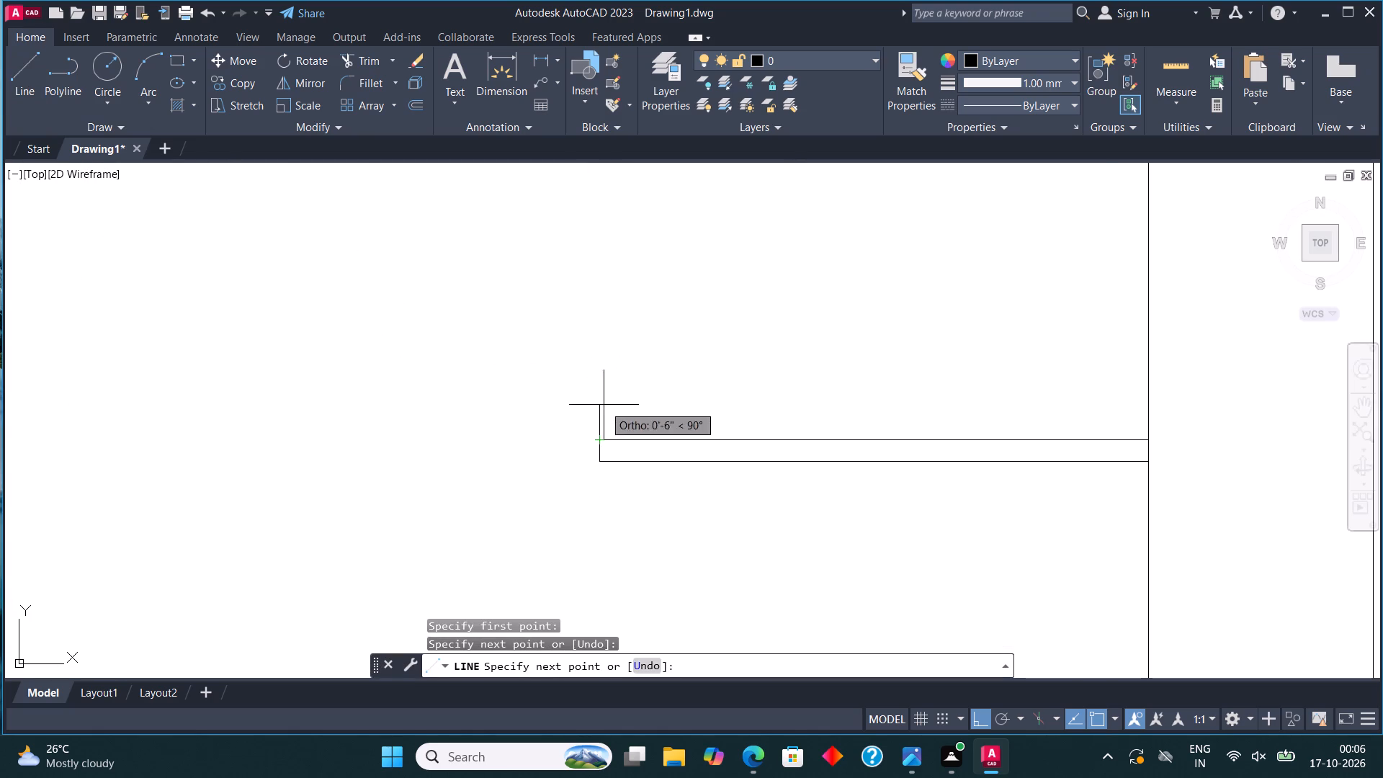
pyautogui.scroll(-3, 613, 383)
pyautogui.press('Escape')
# Offset the narrow strip's top, left and bottom edges 1" outward, and the vertical landing line 1" to the left.
pyautogui.scroll(1, 653, 407)
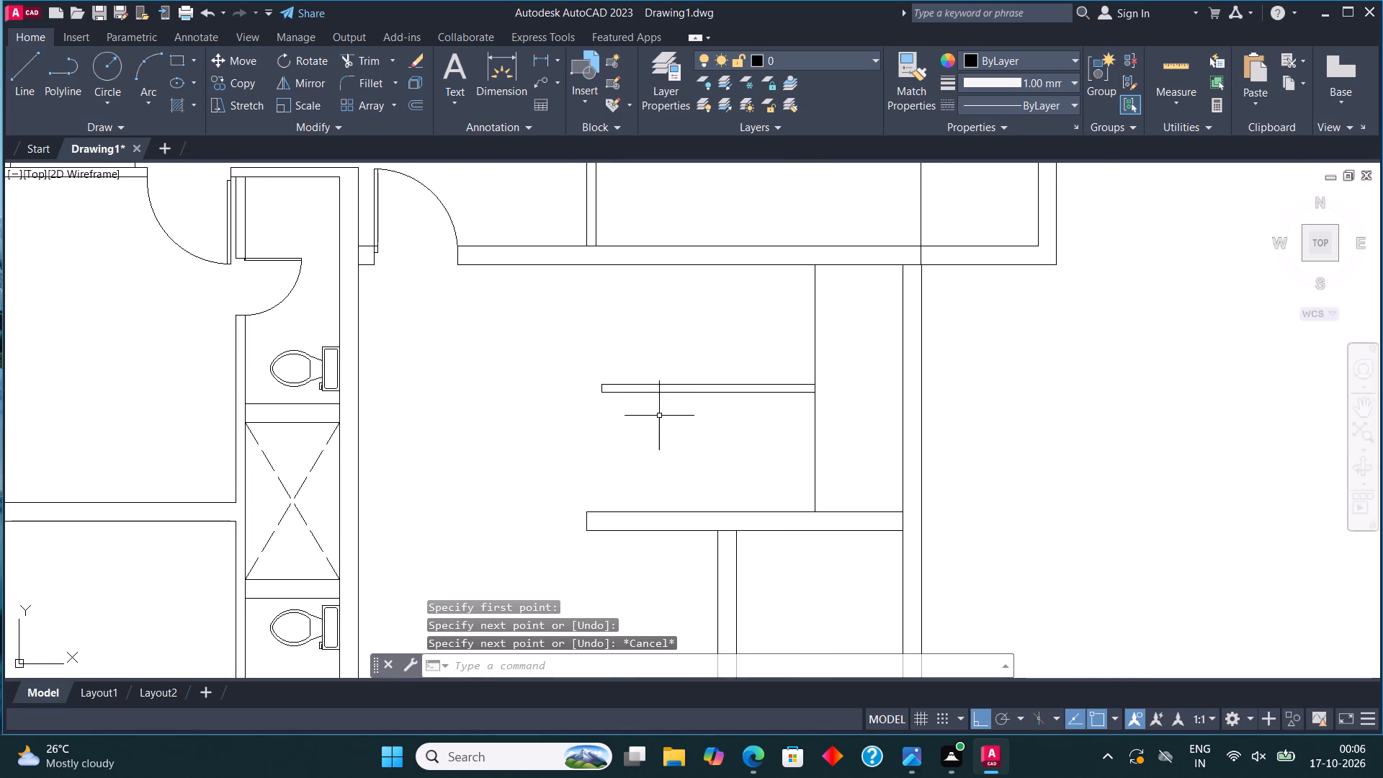
pyautogui.click(660, 416)
pyautogui.click(563, 351)
pyautogui.click(419, 99)
pyautogui.scroll(2, 671, 344)
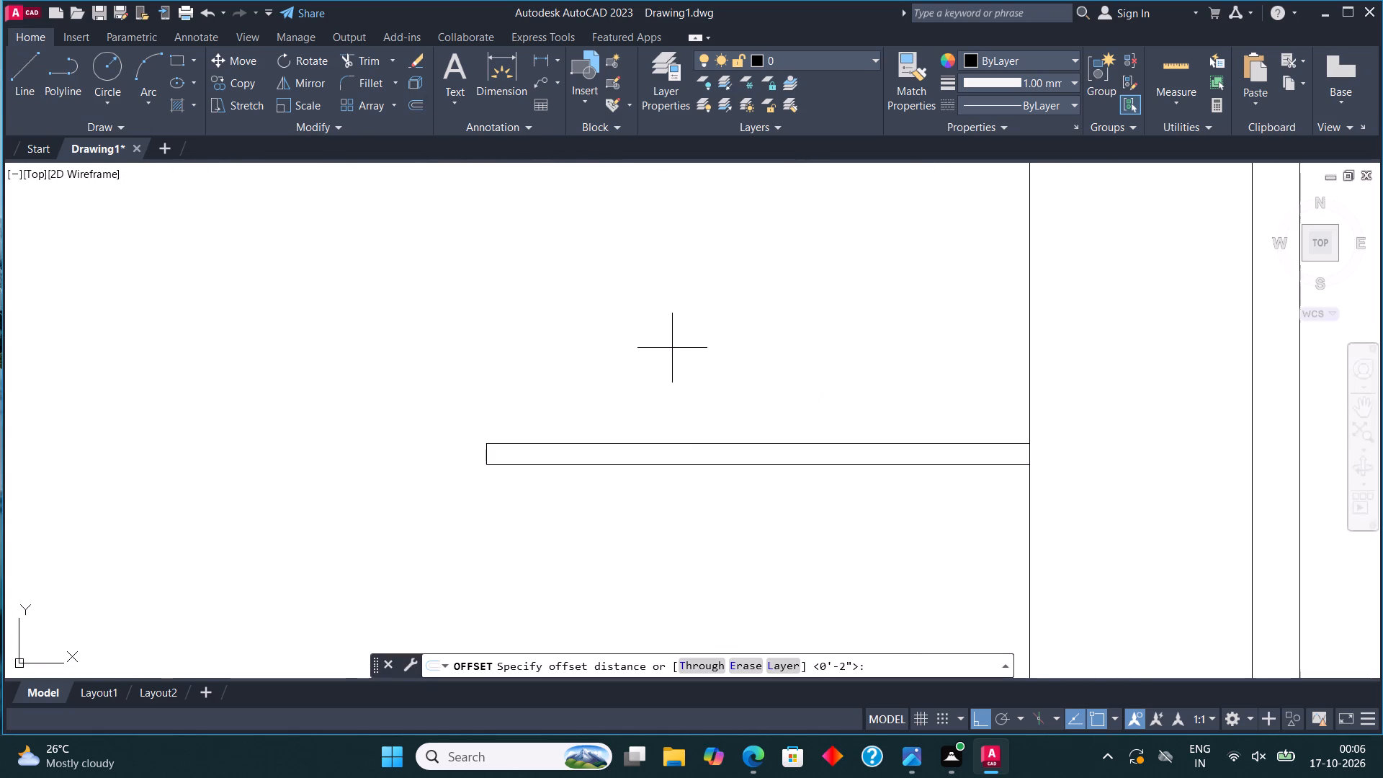
pyautogui.click(678, 440)
pyautogui.write('1"')
pyautogui.press('Return')
pyautogui.click(694, 444)
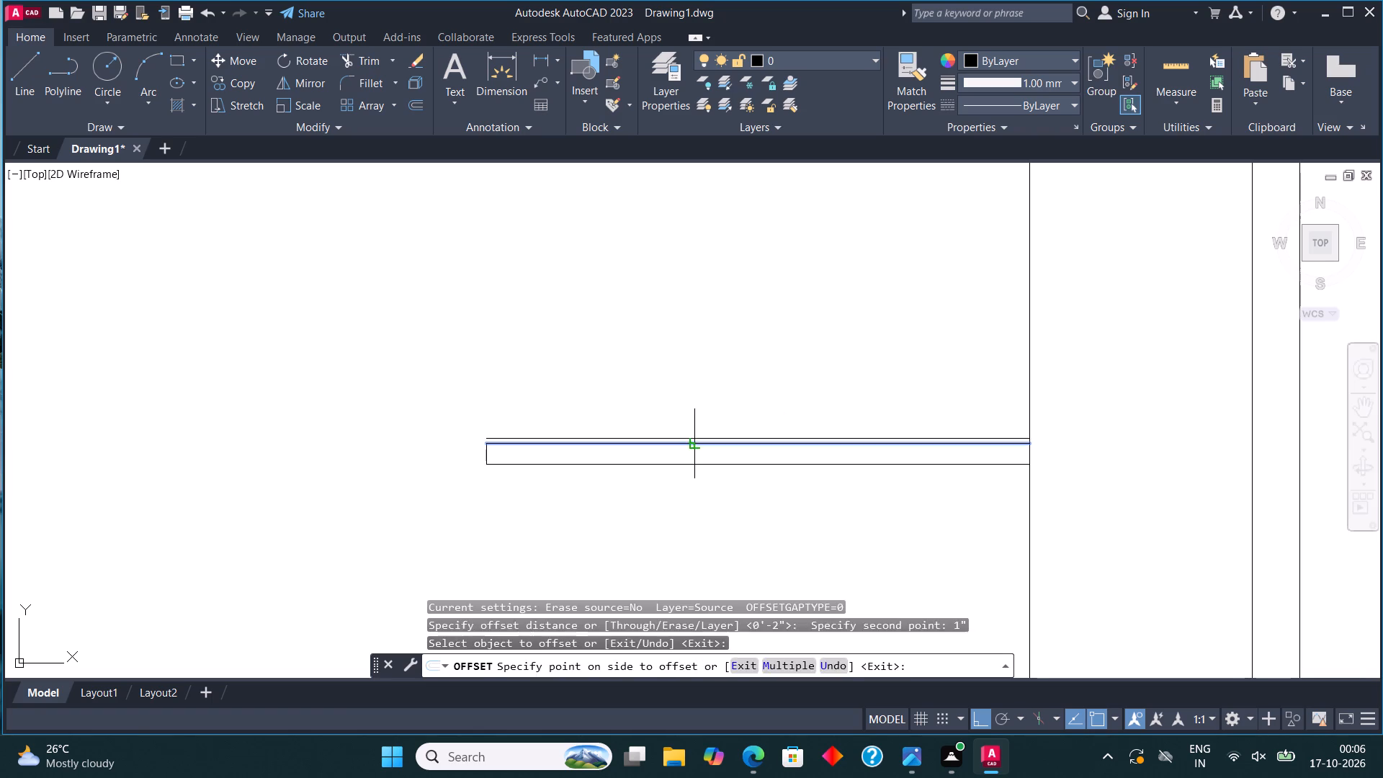
pyautogui.click(693, 417)
pyautogui.click(486, 457)
pyautogui.click(465, 462)
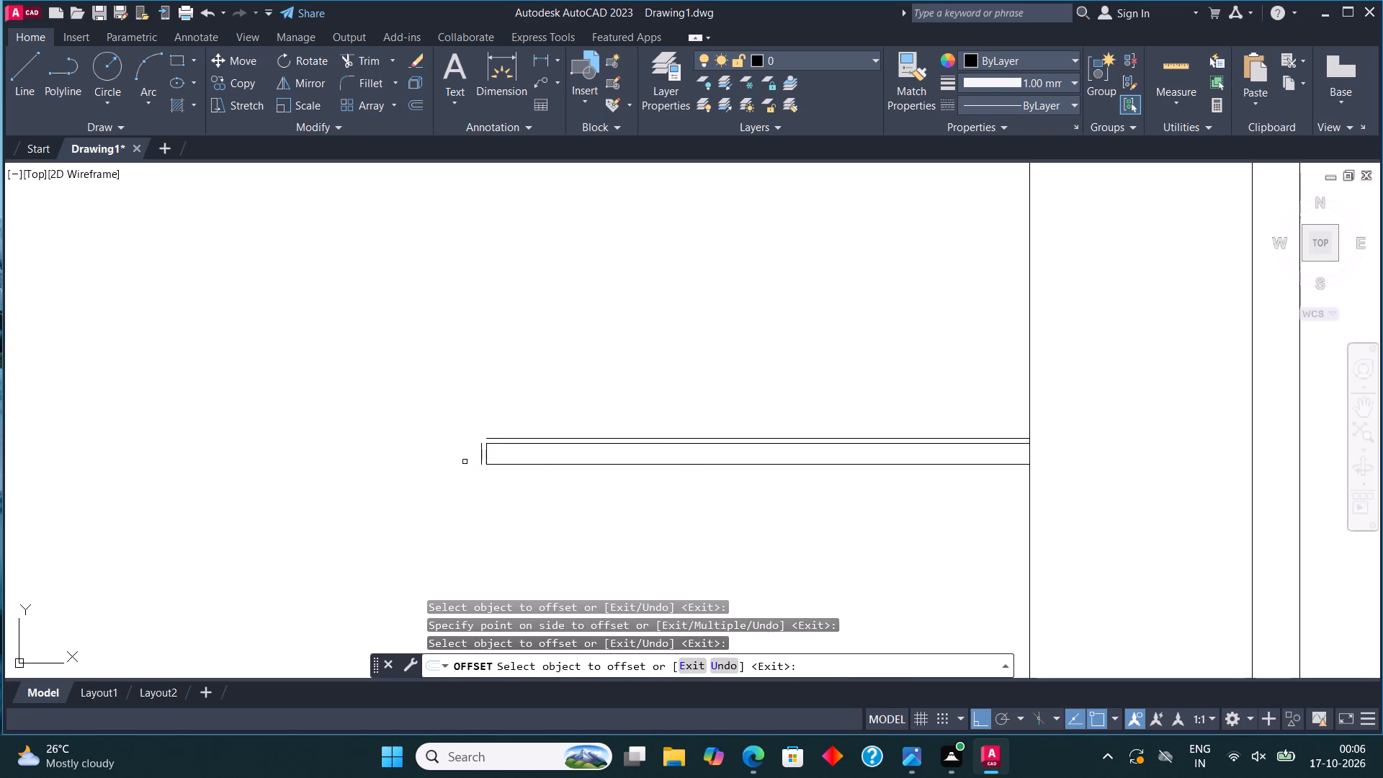
pyautogui.click(542, 463)
pyautogui.click(542, 493)
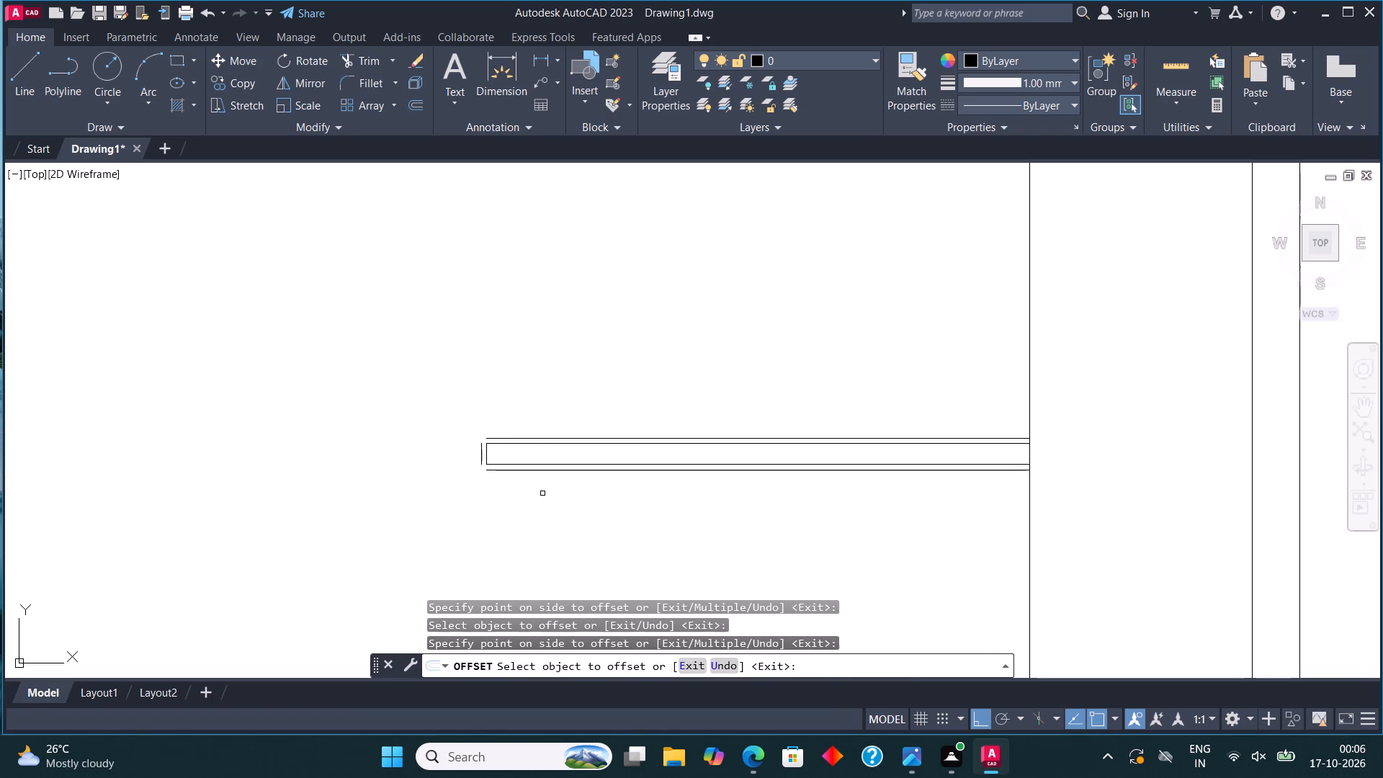
pyautogui.click(1028, 453)
pyautogui.click(985, 463)
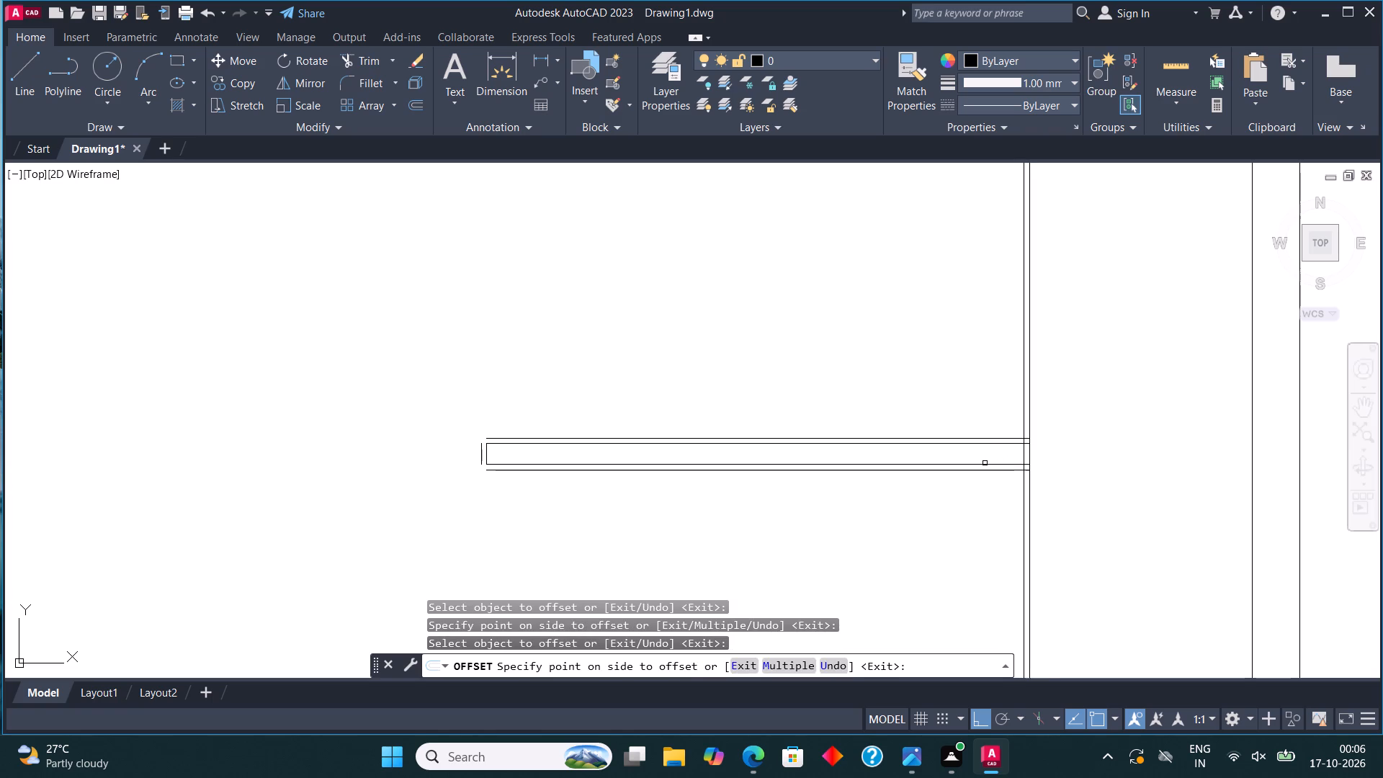
pyautogui.press('Escape')
# Trim the offset landing line outside the strip and the overhanging inner line ends, leaving a closed inner rectangle at the right end.
pyautogui.click(359, 58)
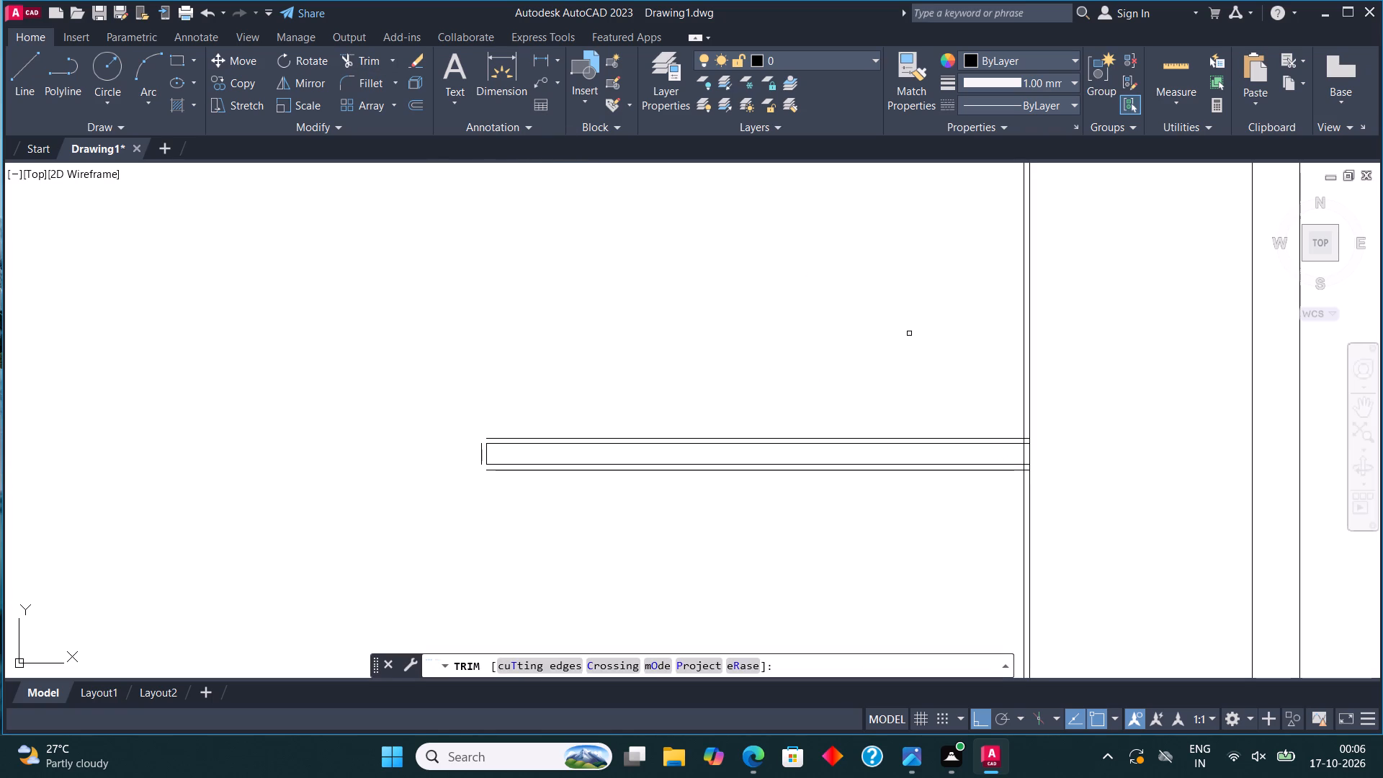
pyautogui.click(1023, 398)
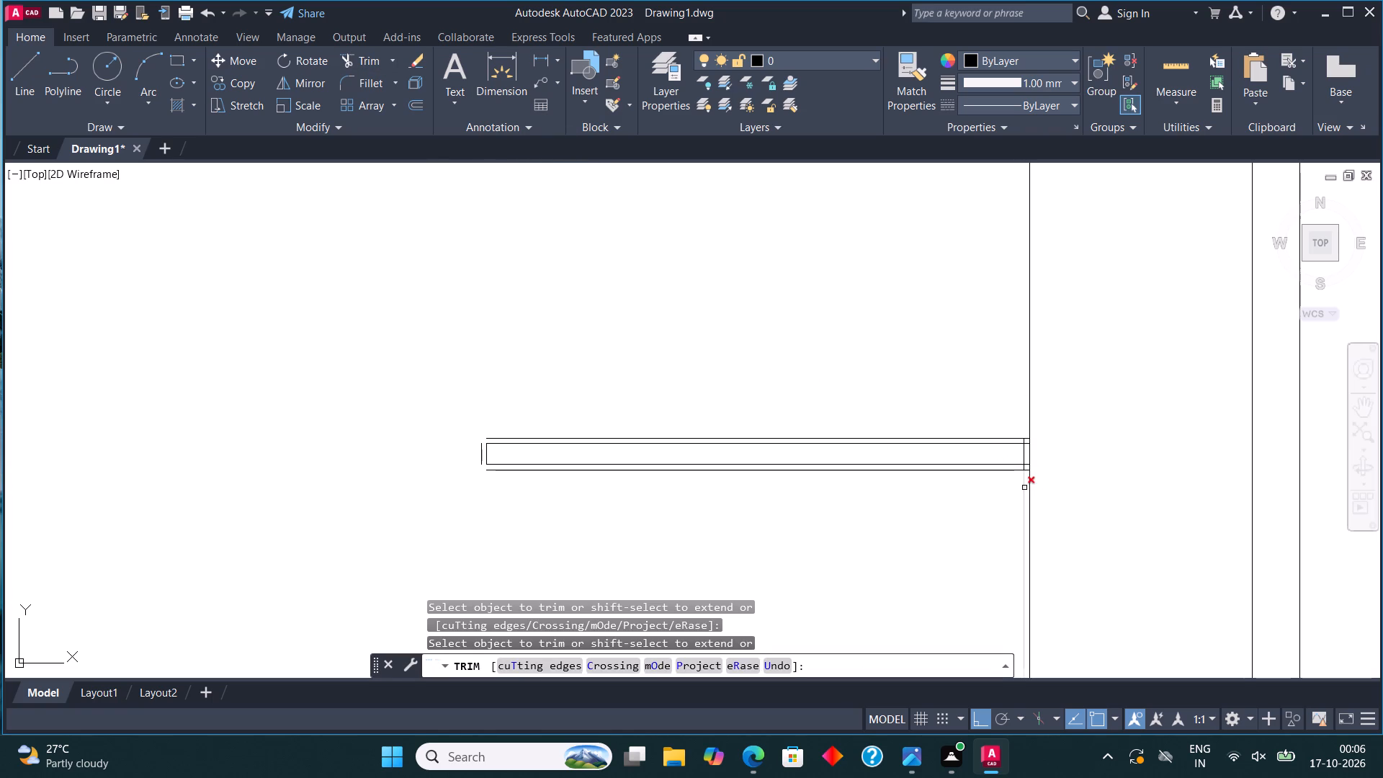
pyautogui.click(1024, 488)
pyautogui.scroll(3, 1029, 457)
pyautogui.click(998, 388)
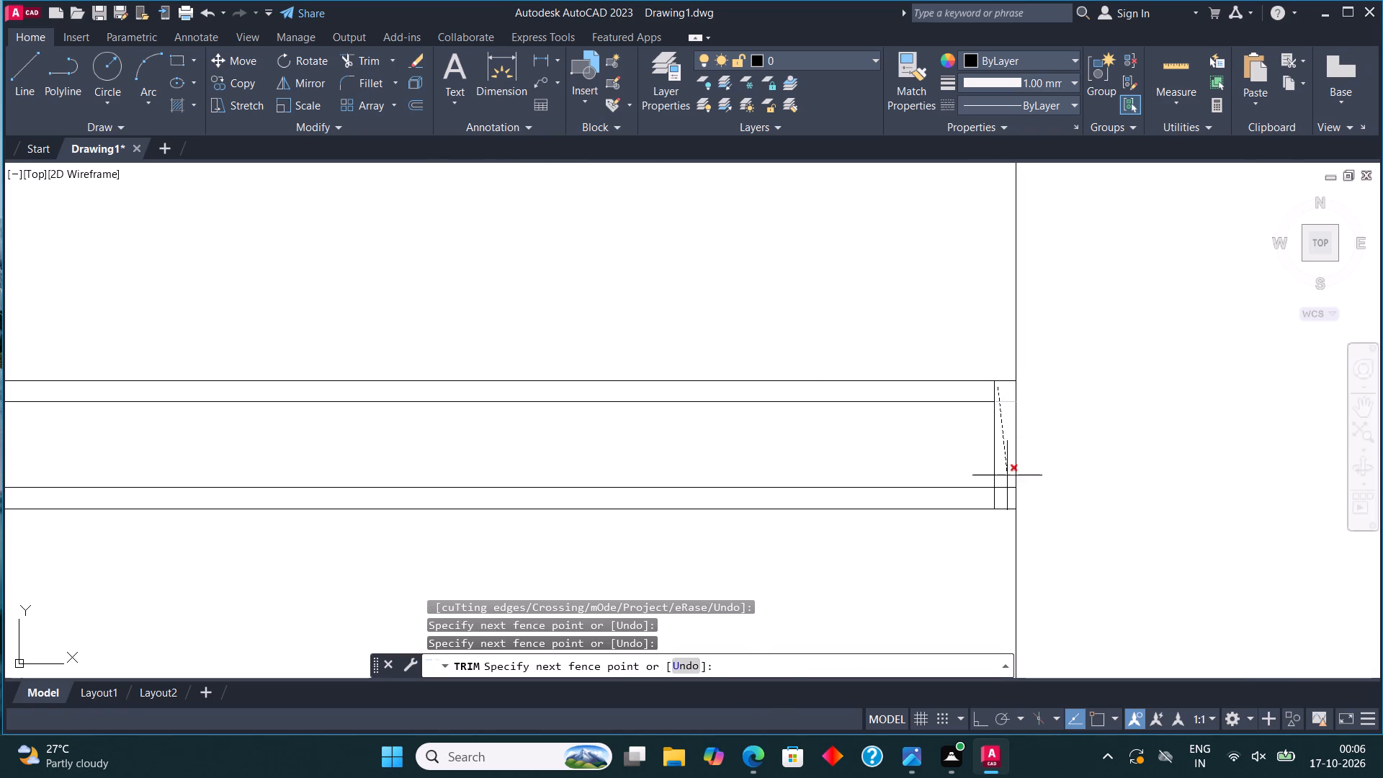
pyautogui.click(1005, 491)
pyautogui.click(990, 394)
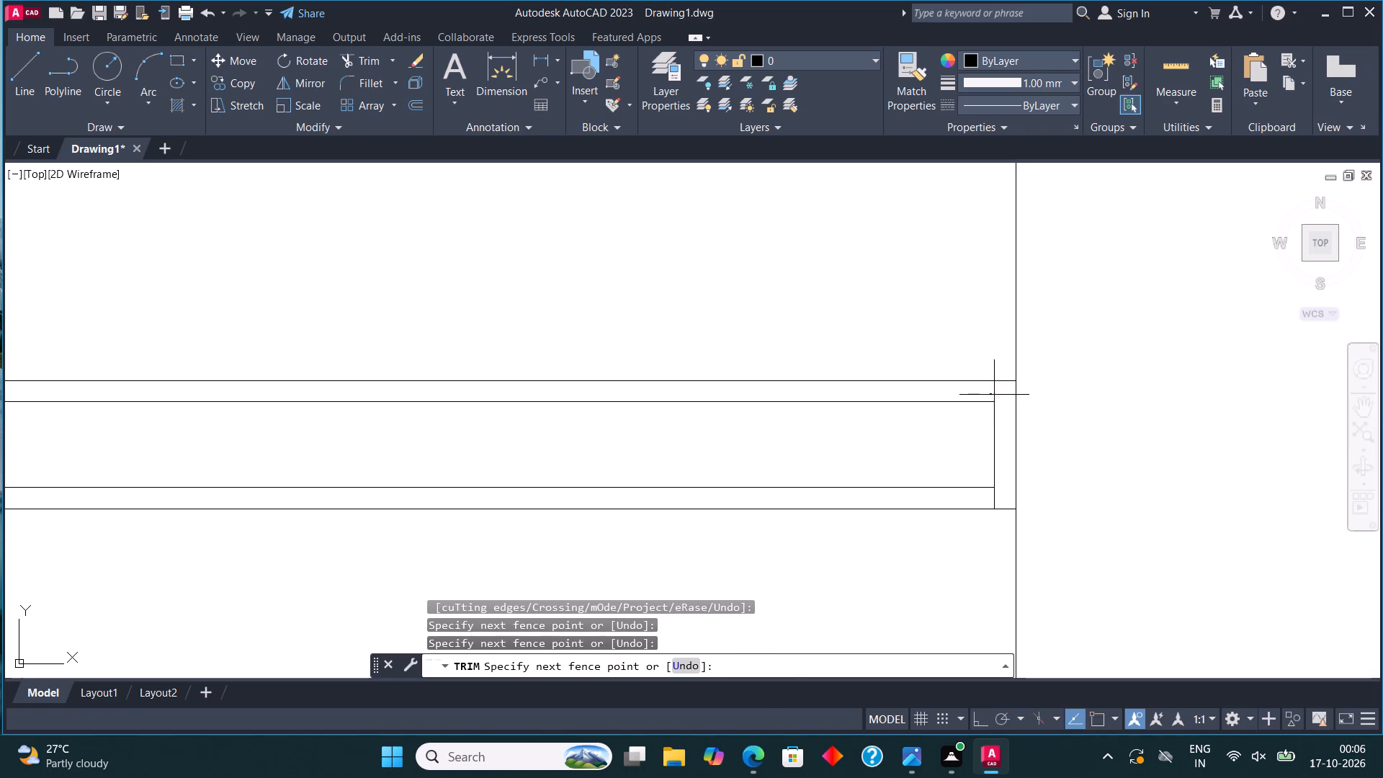
pyautogui.click(996, 396)
pyautogui.click(990, 500)
pyautogui.click(997, 500)
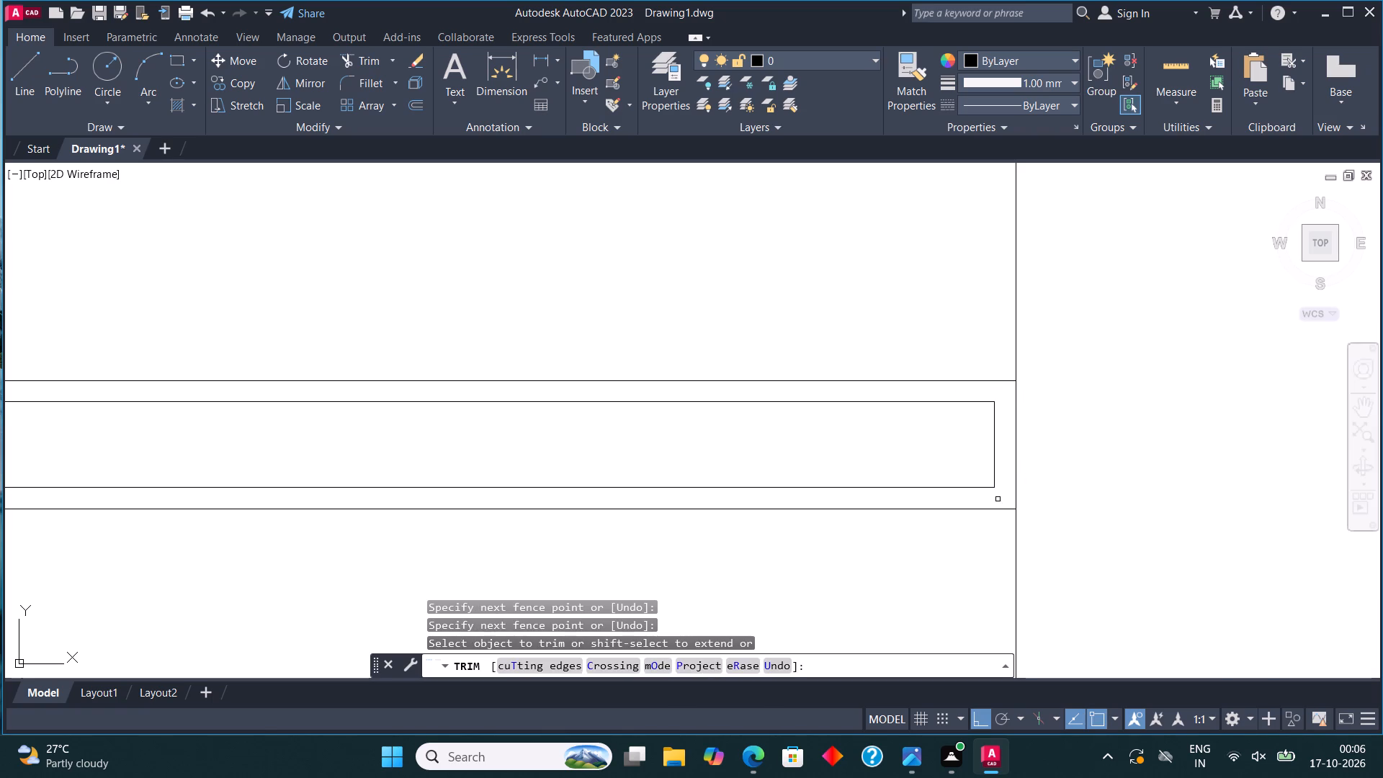
pyautogui.scroll(-3, 999, 498)
pyautogui.scroll(1, 463, 504)
pyautogui.press('Escape')
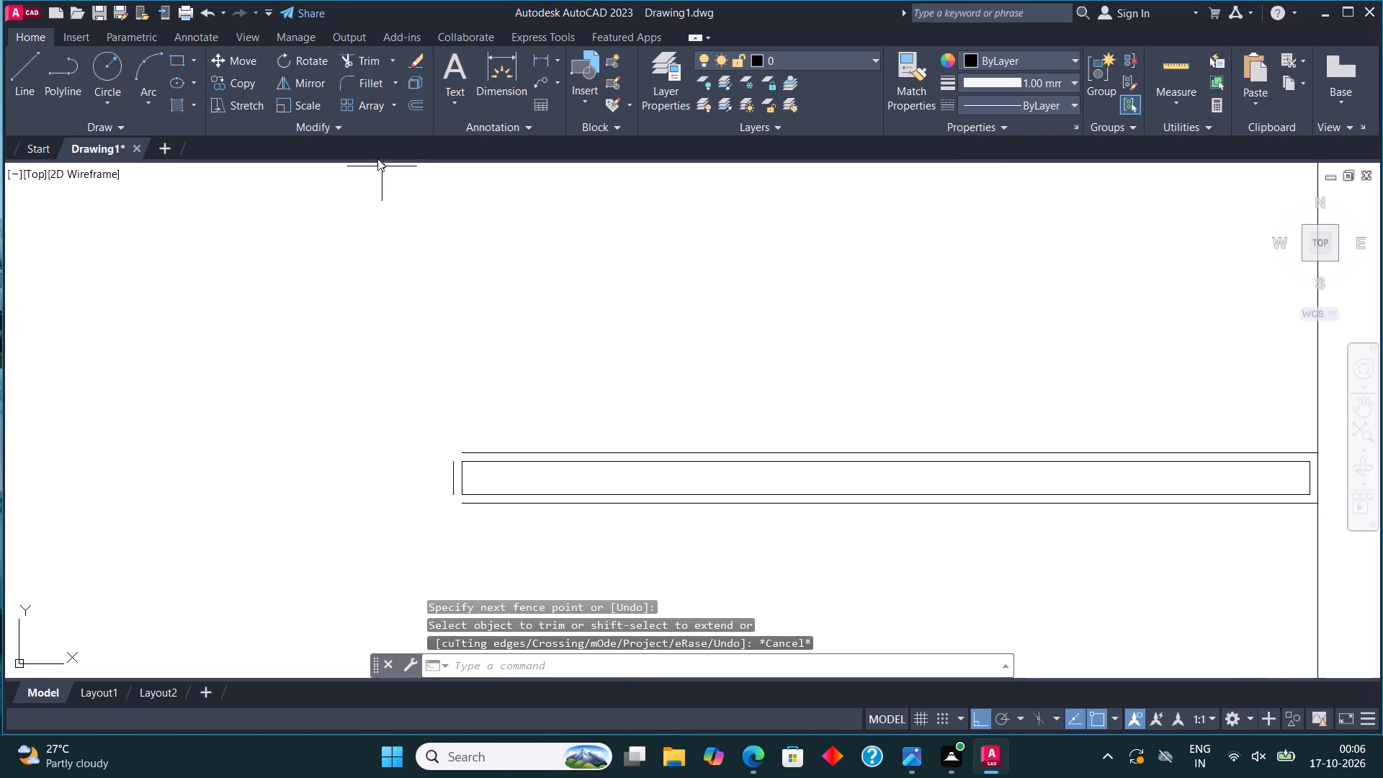
# Fillet the outer offset lines together at the strip's lower-left and upper-left corners.
pyautogui.click(374, 85)
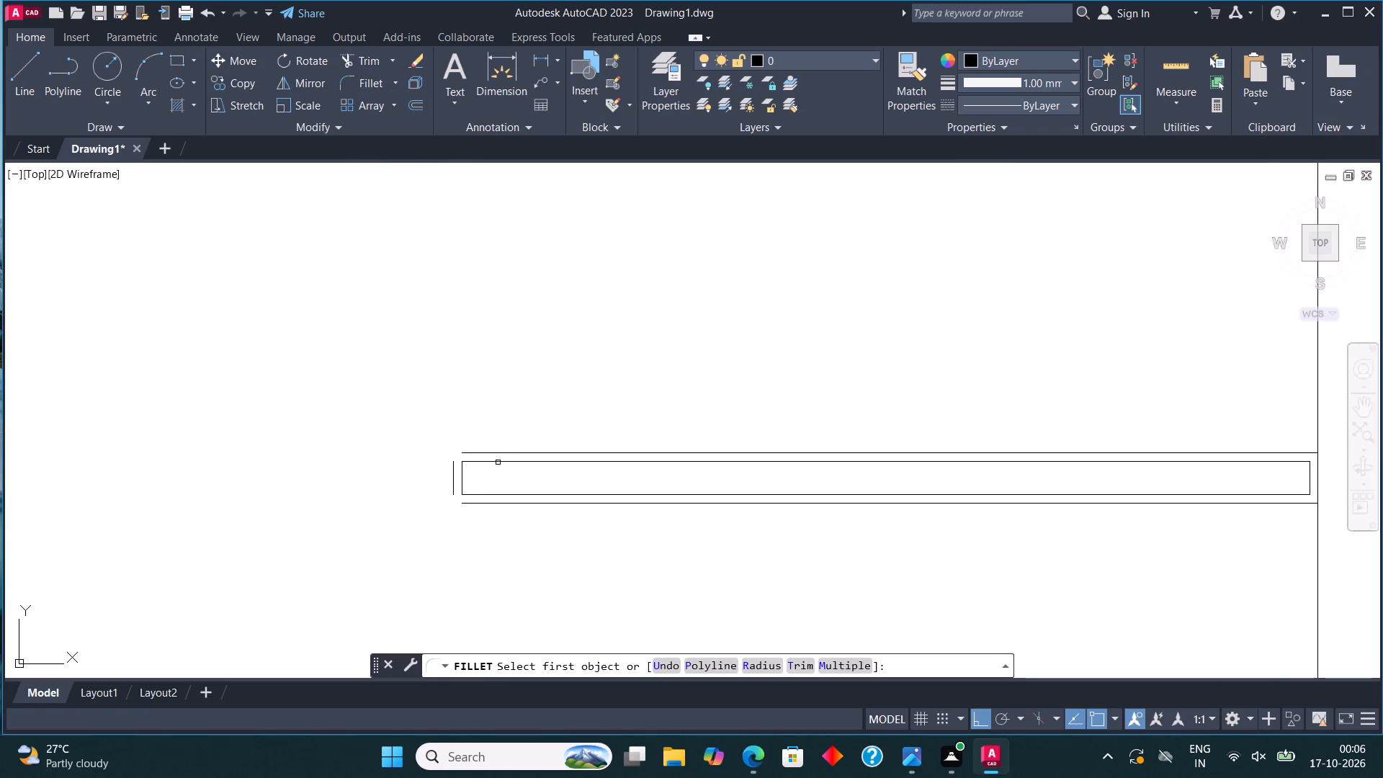
pyautogui.click(453, 474)
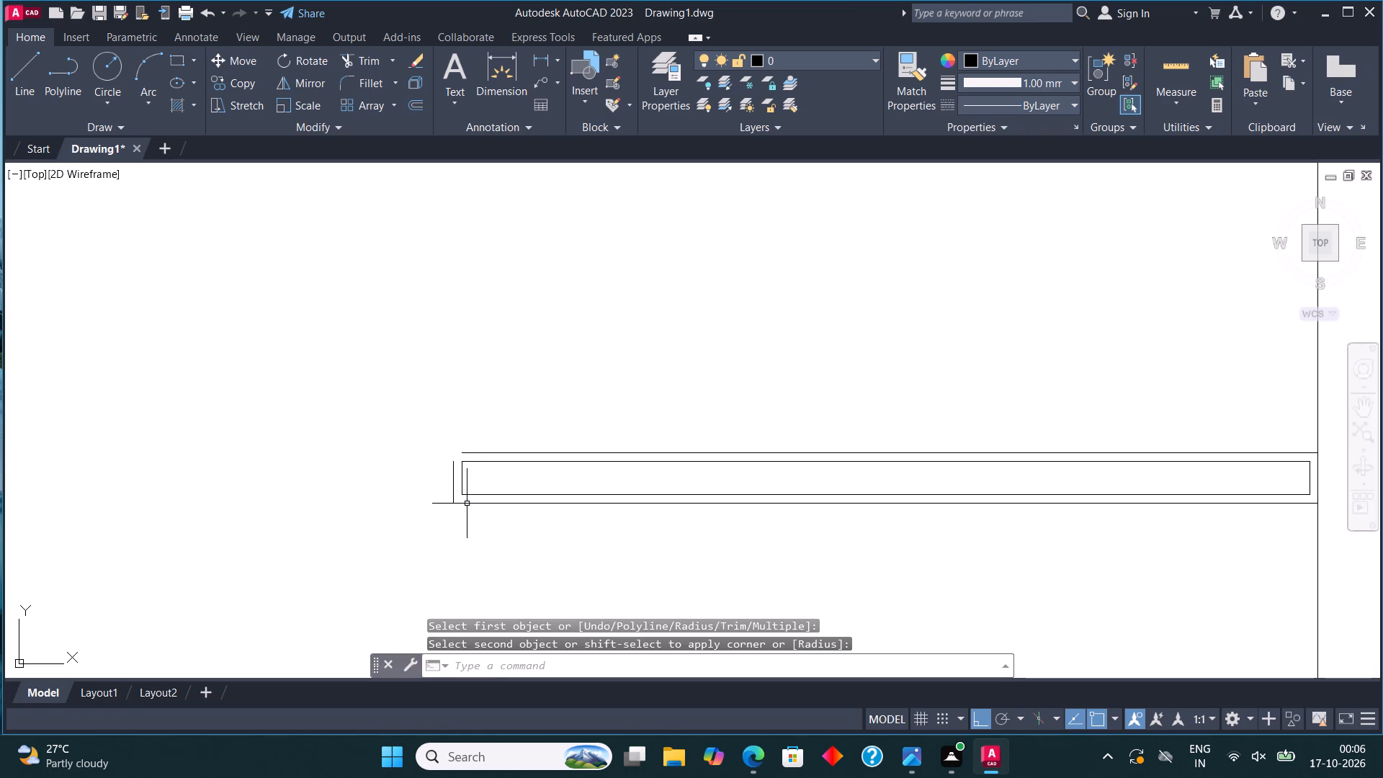
pyautogui.click(467, 504)
pyautogui.click(370, 77)
pyautogui.click(451, 473)
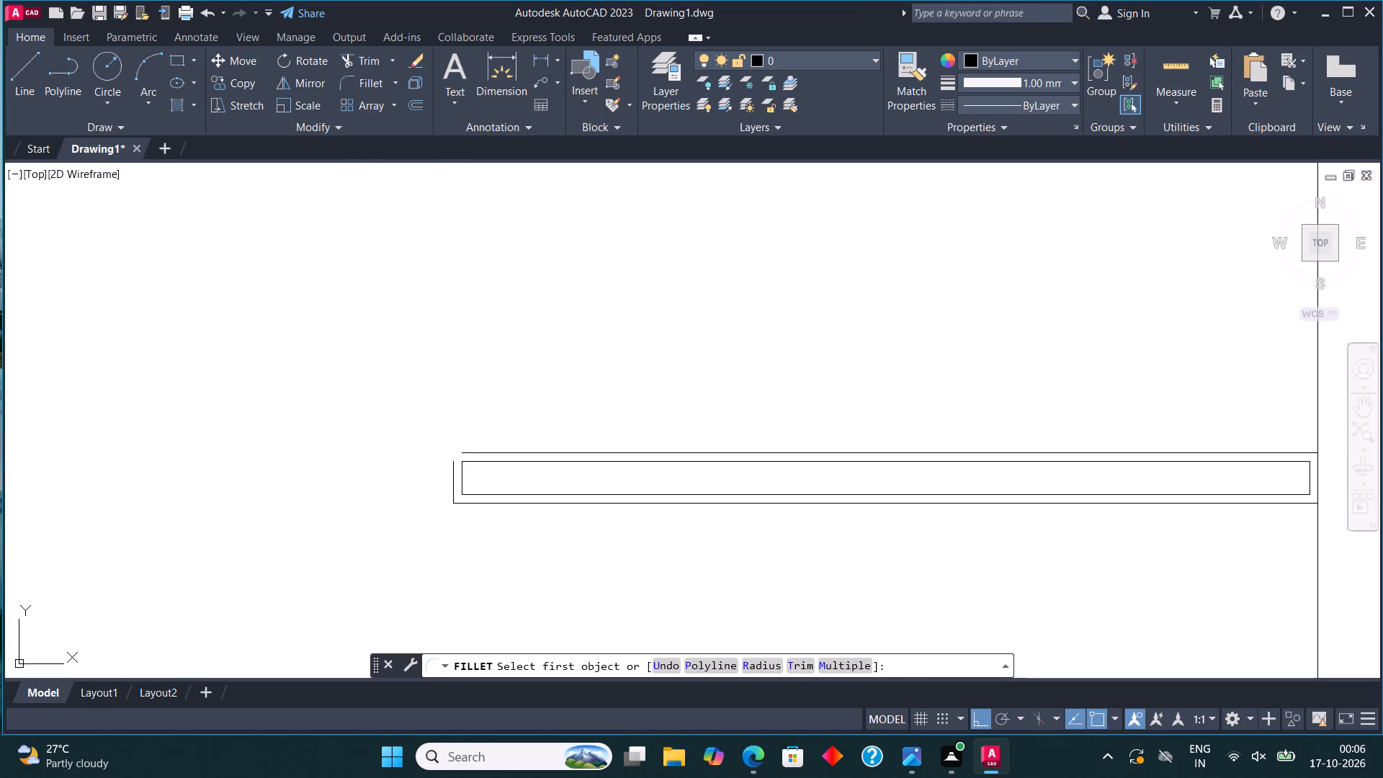
pyautogui.click(473, 455)
# Offset the vertical landing line 10" to the left, repeating from each new line, for the first four tread lines.
pyautogui.scroll(-3, 690, 349)
pyautogui.moveTo(687, 347); pyautogui.dragTo(673, 343, button='middle')
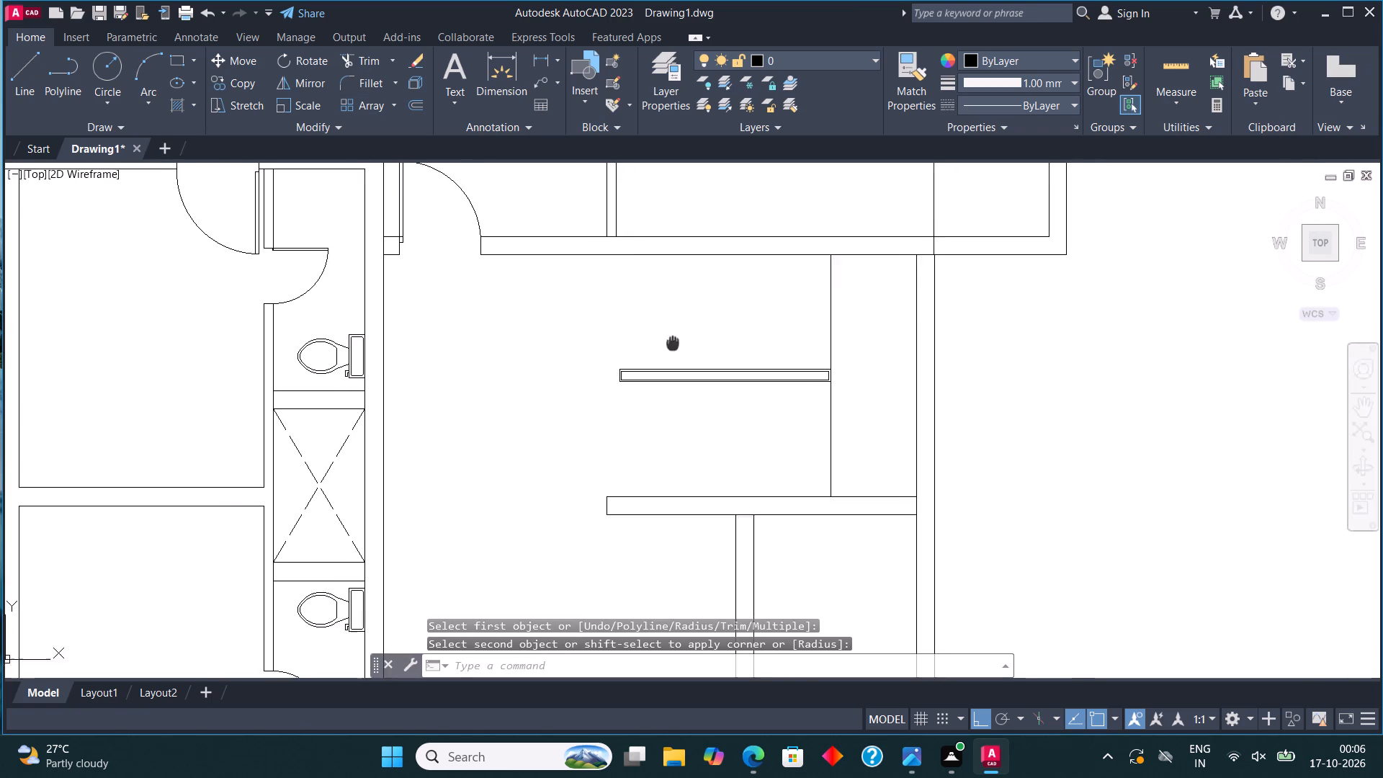
pyautogui.moveTo(673, 343); pyautogui.dragTo(660, 346, button='middle')
pyautogui.click(820, 455)
pyautogui.click(810, 449)
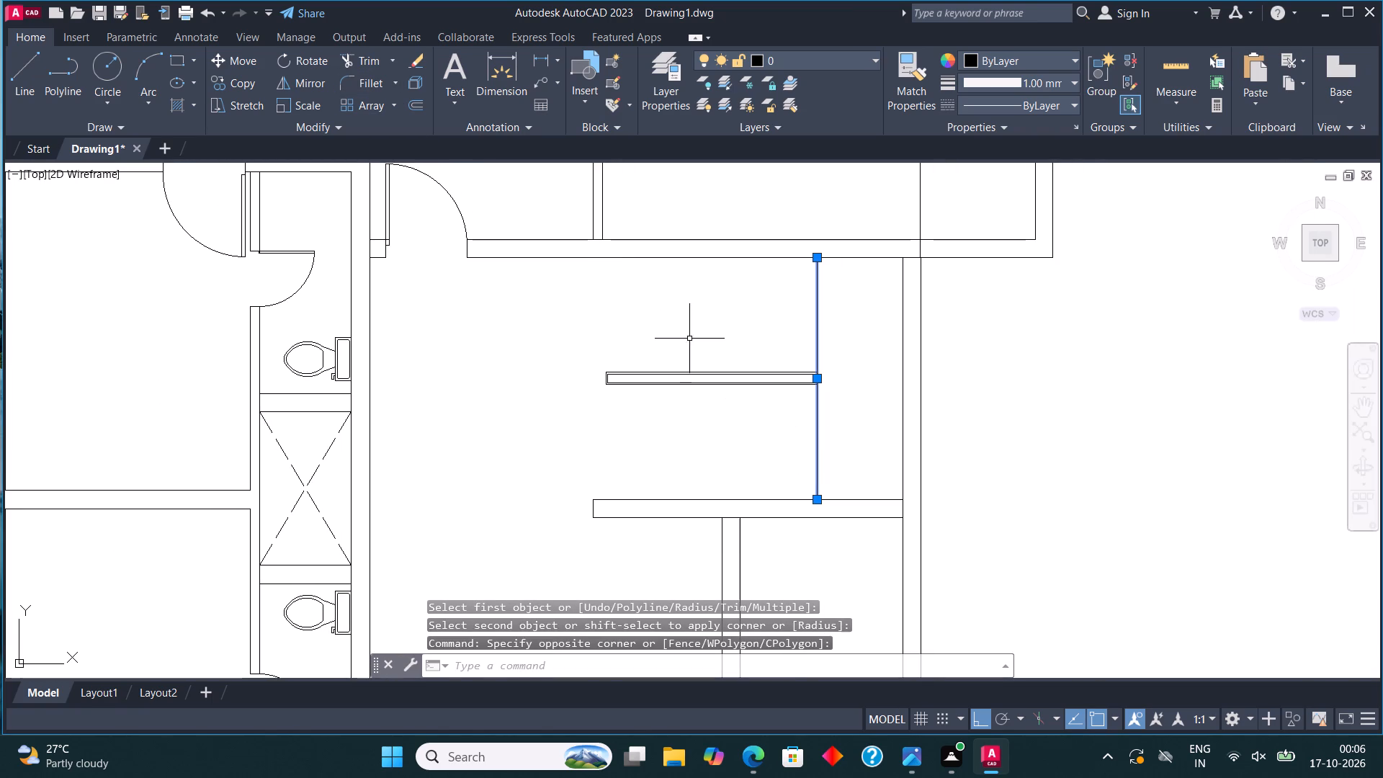
pyautogui.click(414, 102)
pyautogui.click(817, 419)
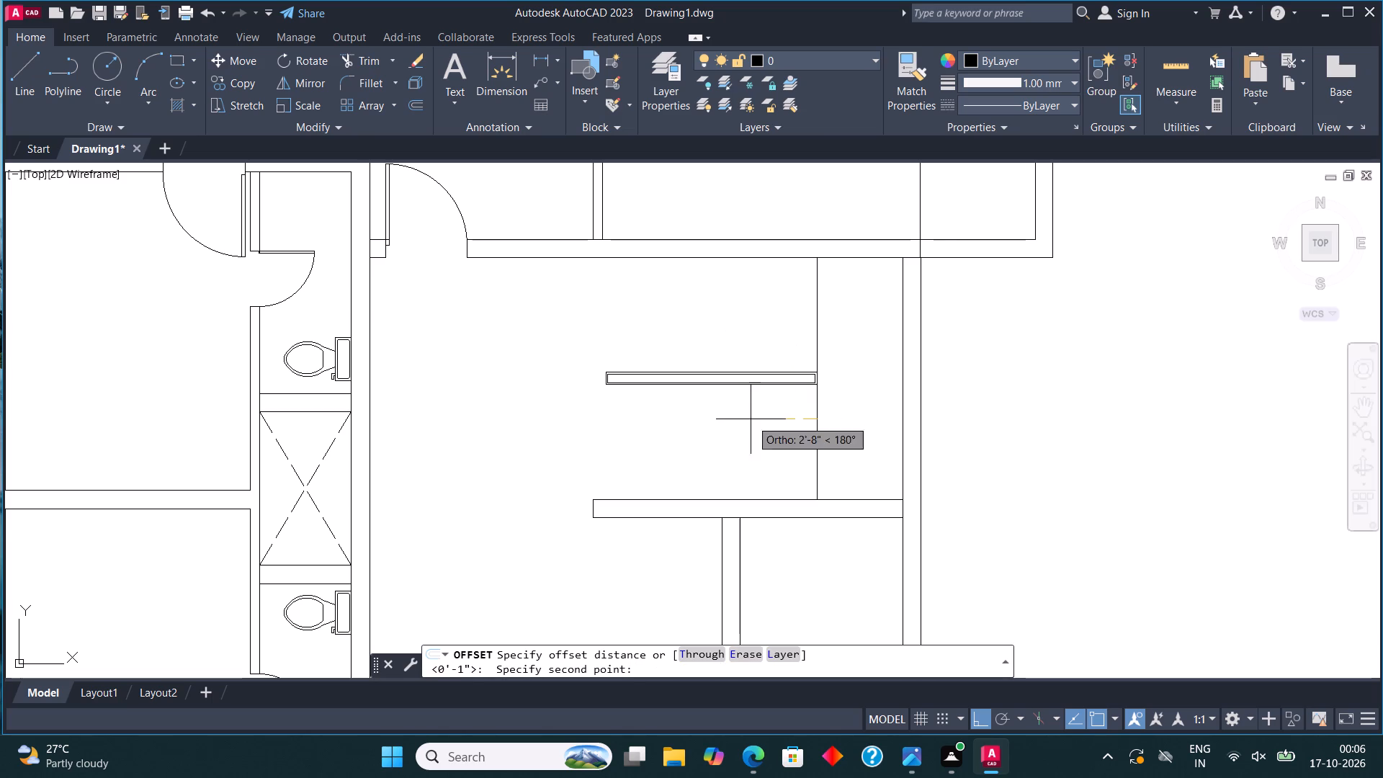
pyautogui.write('10"')
pyautogui.press('Return')
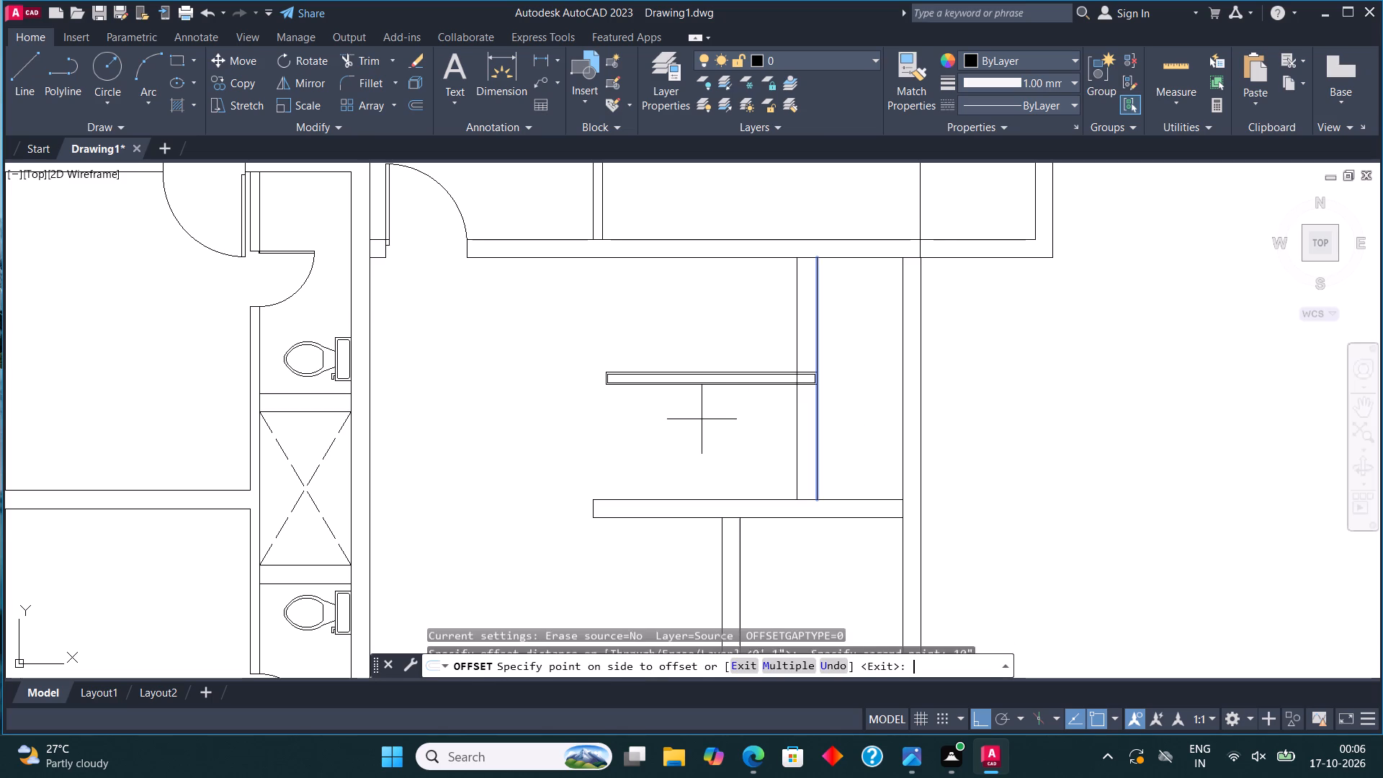
pyautogui.click(608, 437)
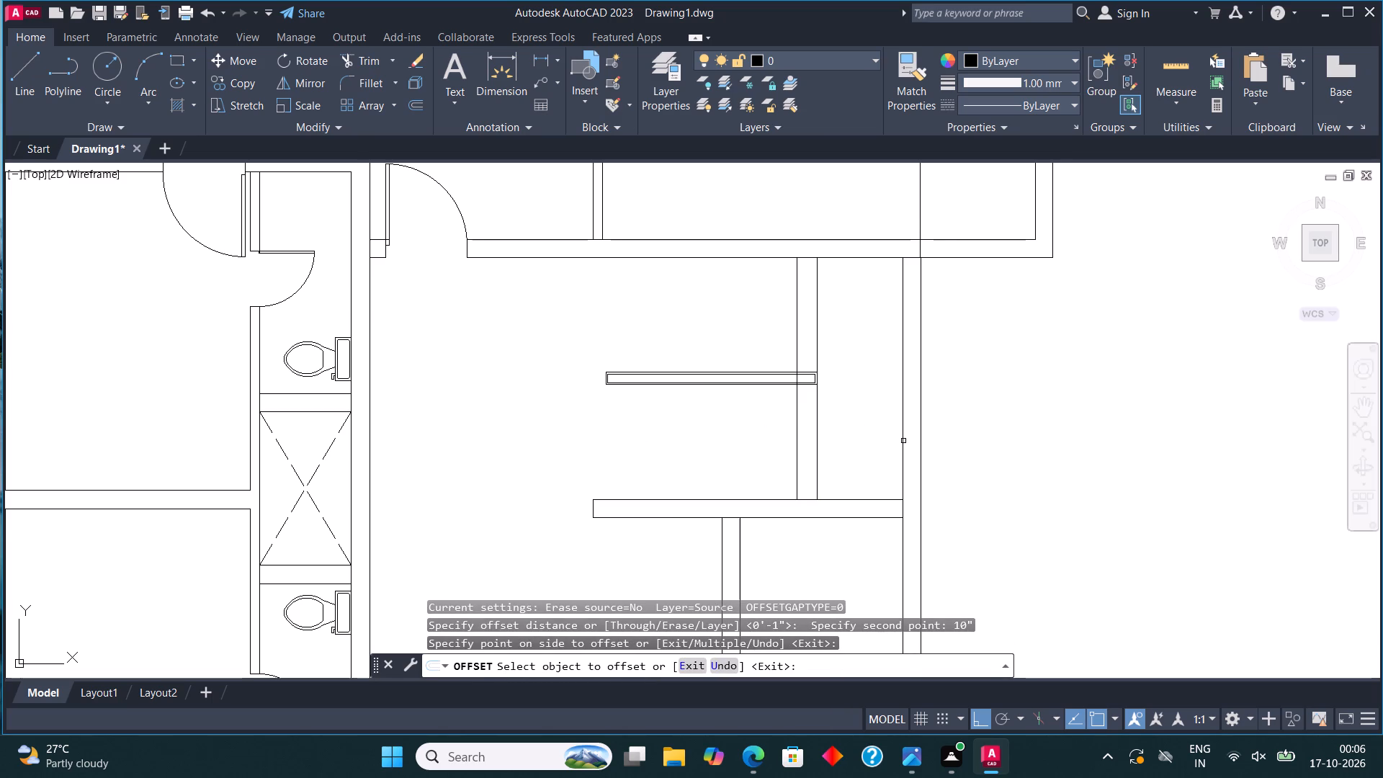
pyautogui.click(798, 419)
pyautogui.click(782, 410)
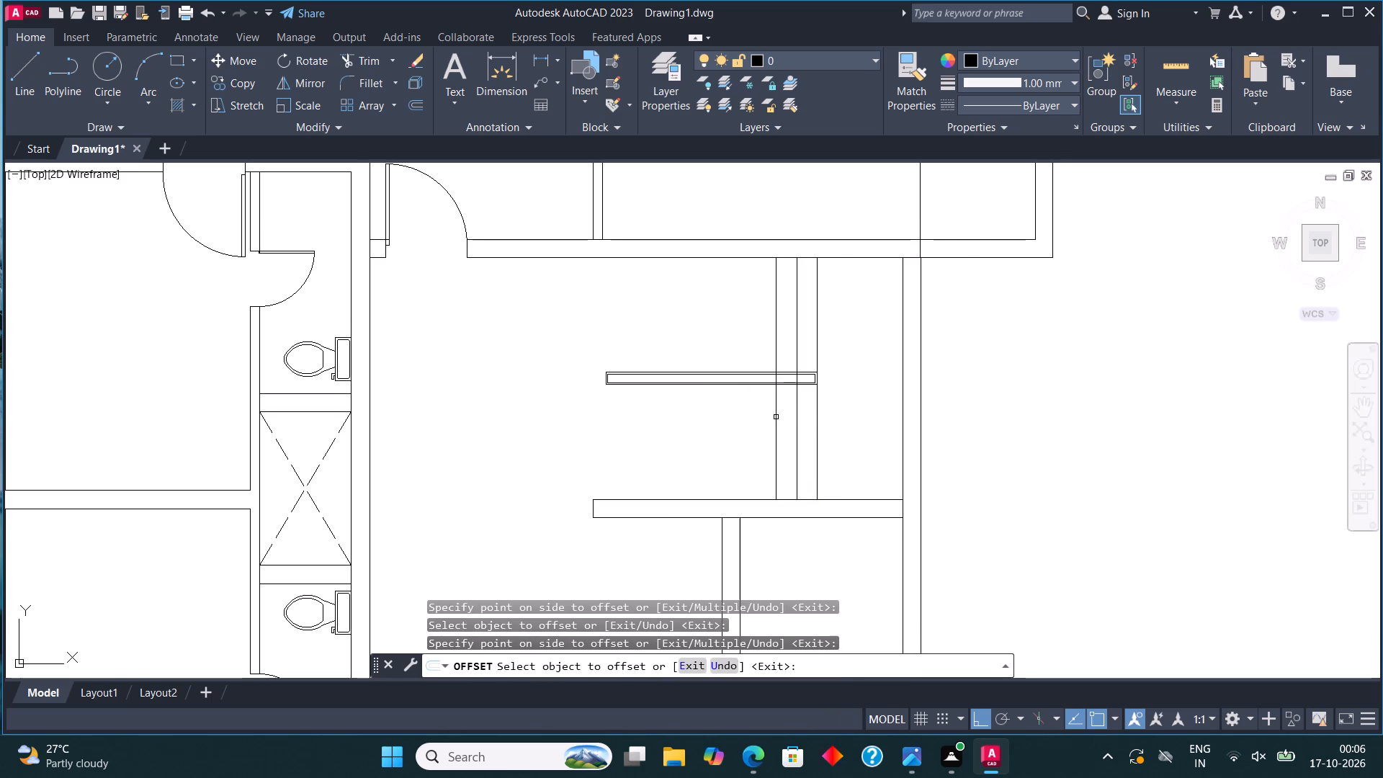
pyautogui.click(776, 416)
pyautogui.click(758, 405)
pyautogui.moveTo(756, 417); pyautogui.dragTo(748, 416)
pyautogui.click(715, 413)
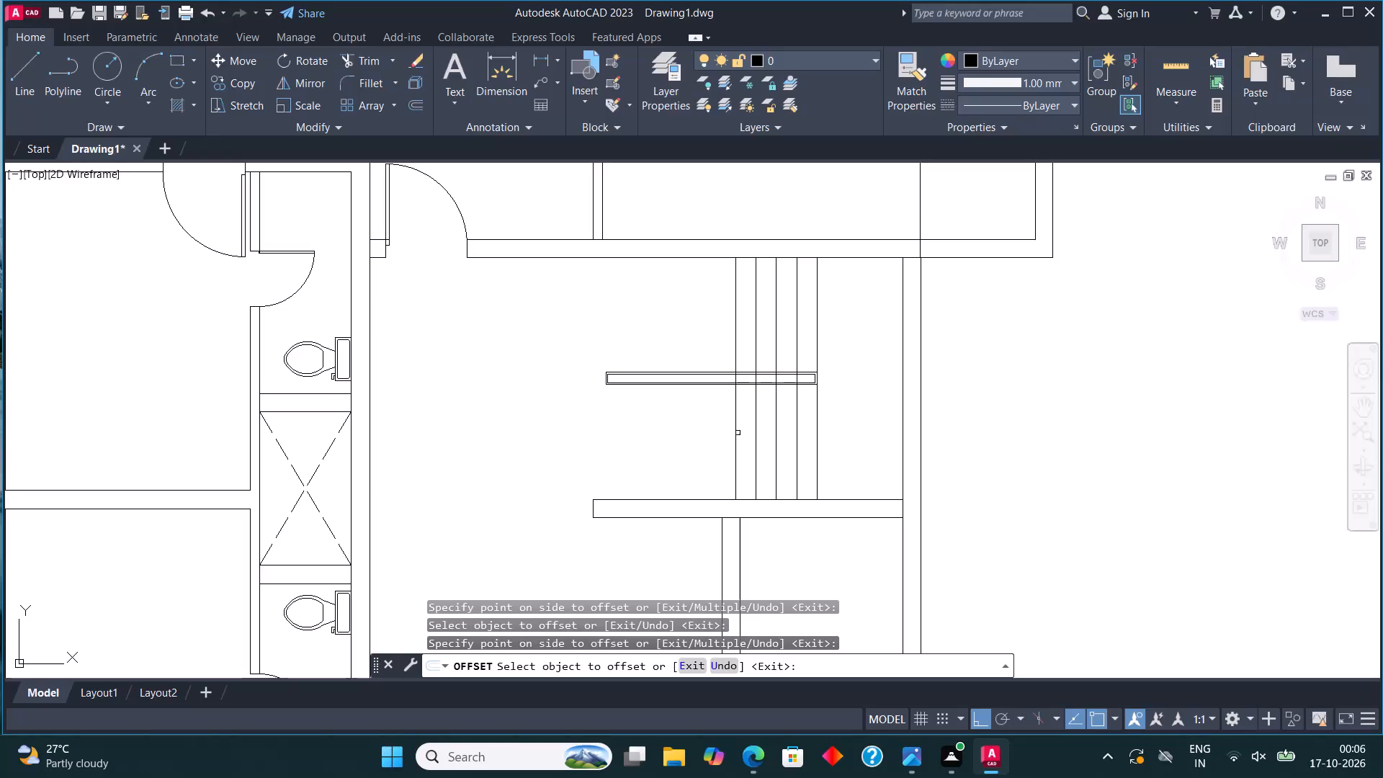
# Continue offsetting the leftmost tread line 10" to the left for six more treads, stopping just inside the divider's left end.
pyautogui.click(737, 434)
pyautogui.click(716, 429)
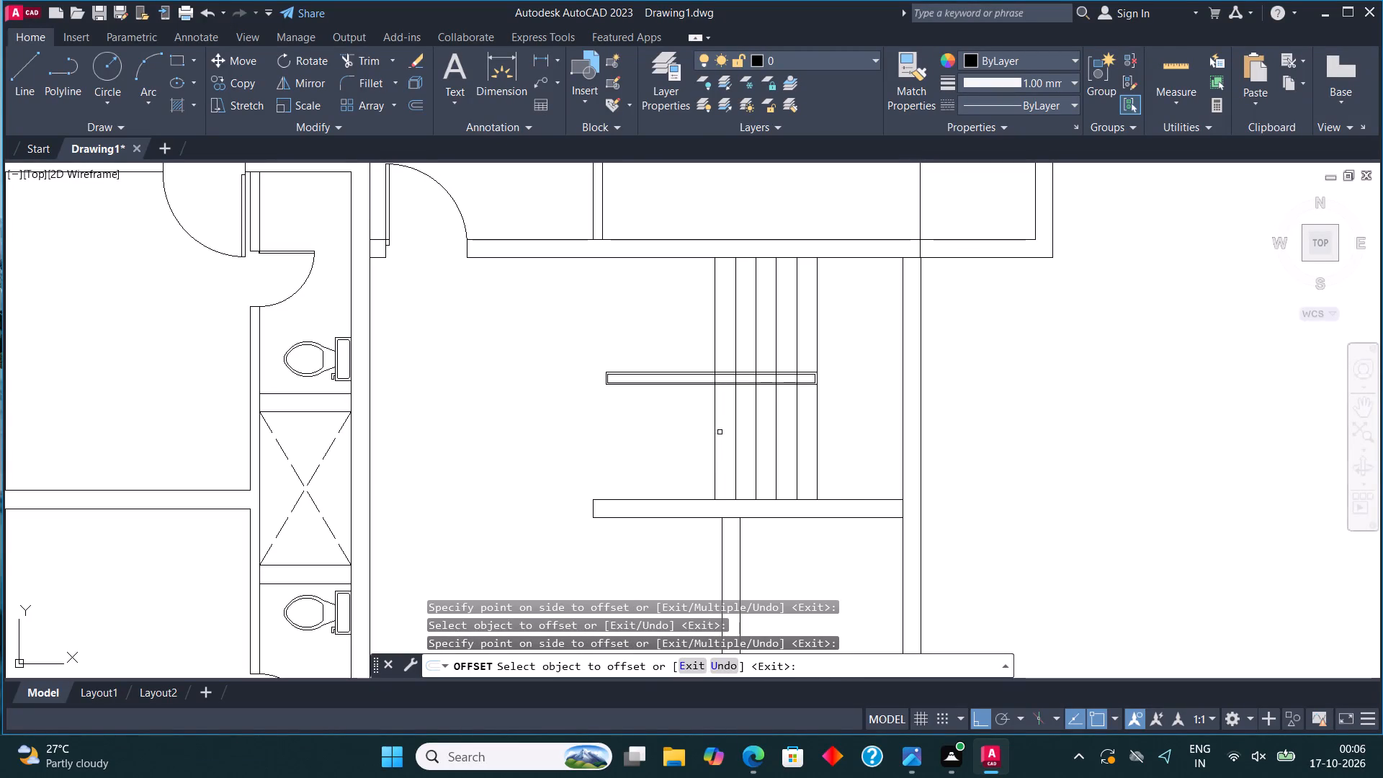
pyautogui.click(712, 428)
pyautogui.moveTo(714, 439); pyautogui.dragTo(704, 437)
pyautogui.click(695, 431)
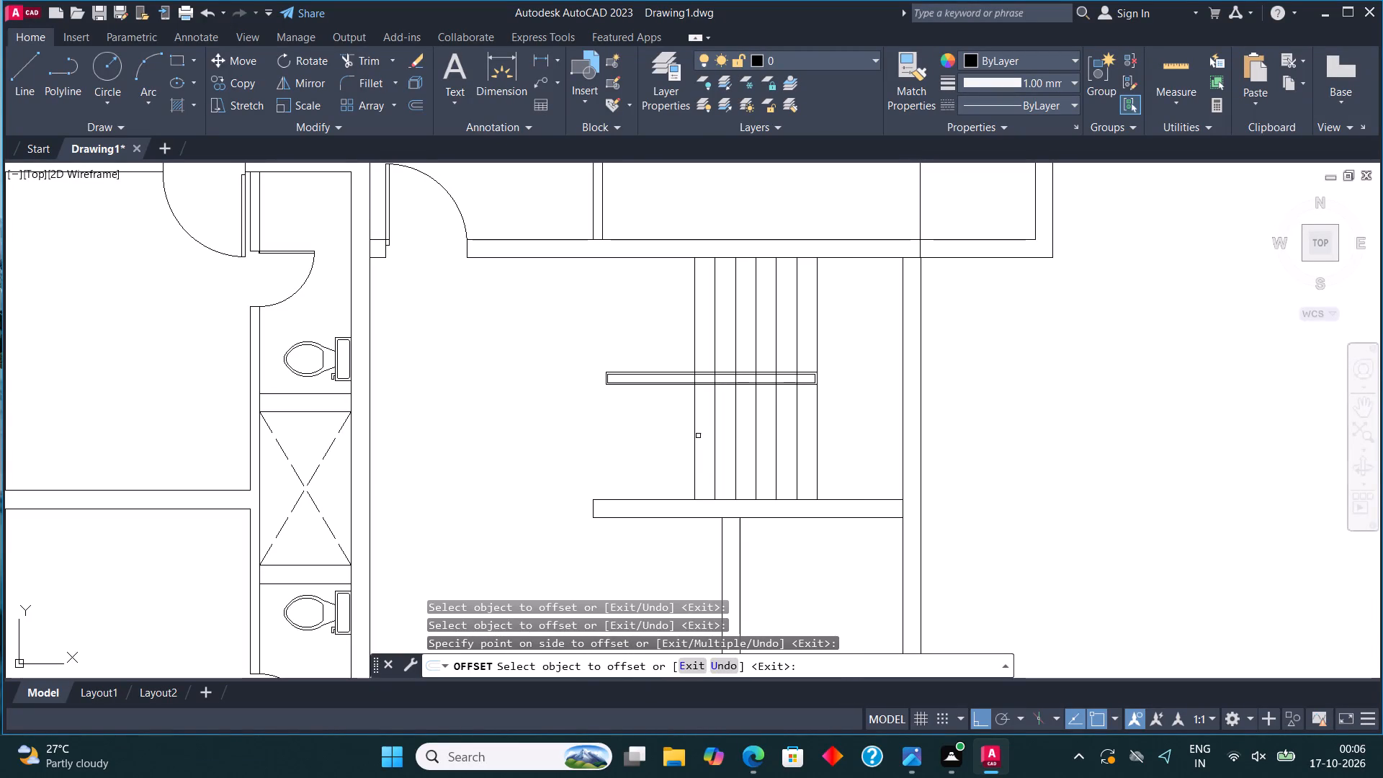
pyautogui.click(696, 437)
pyautogui.click(663, 437)
pyautogui.moveTo(671, 442); pyautogui.dragTo(651, 426)
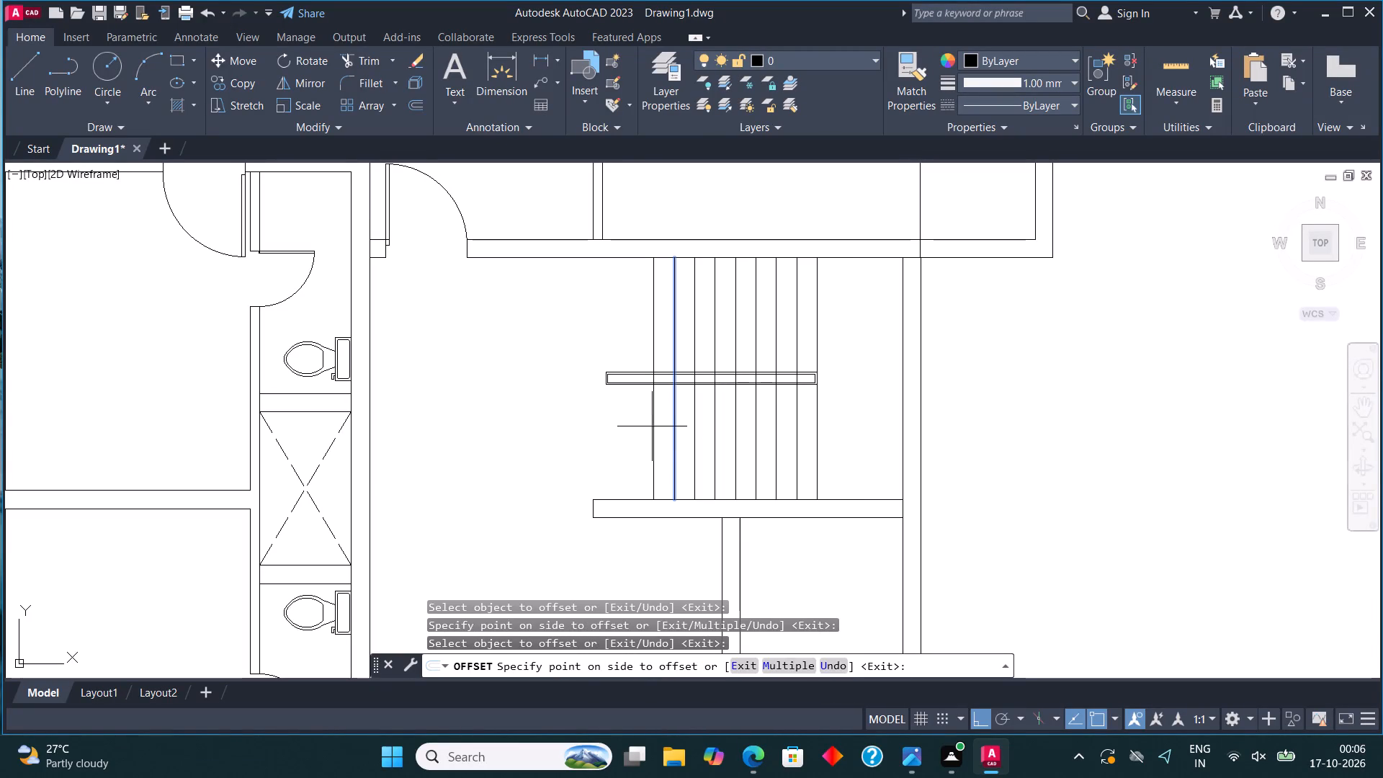
pyautogui.click(631, 452)
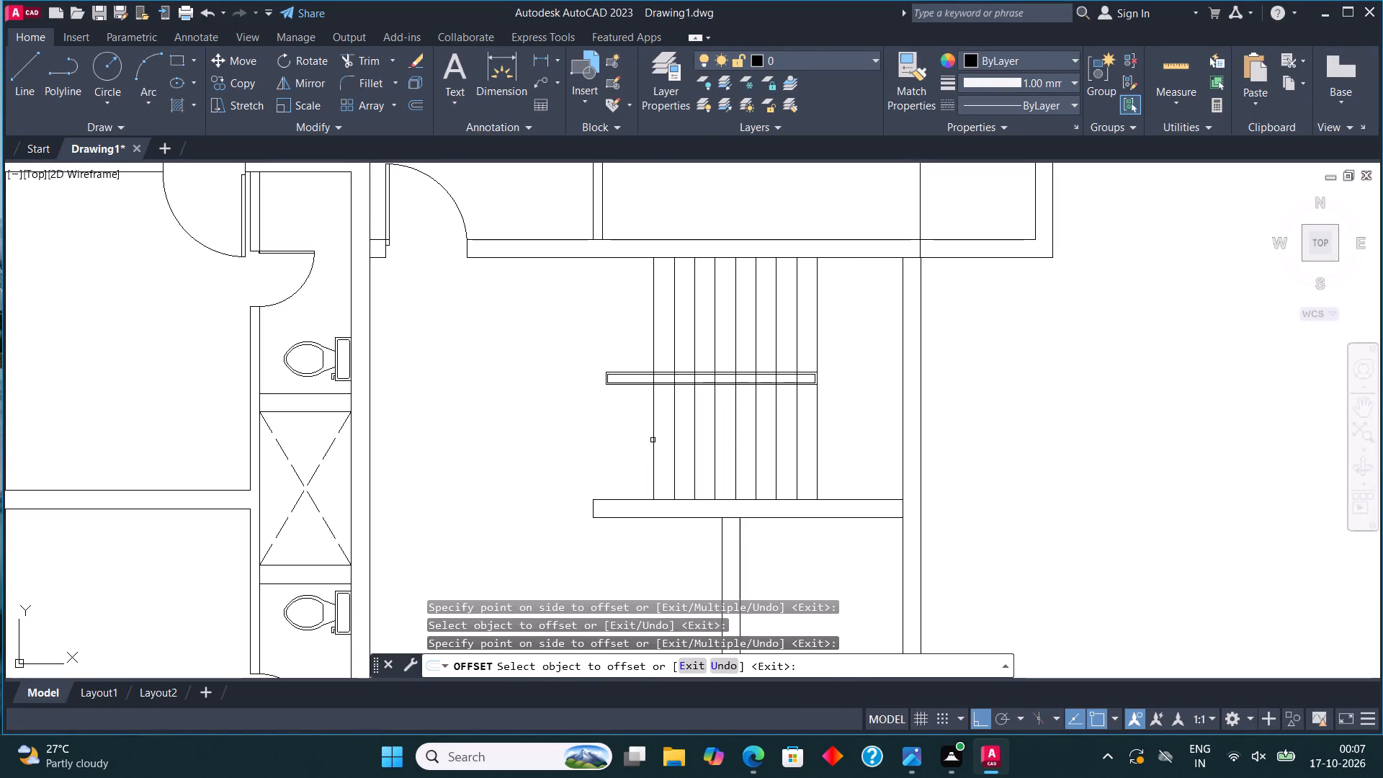
pyautogui.click(653, 440)
pyautogui.click(568, 417)
pyautogui.click(632, 430)
pyautogui.click(572, 416)
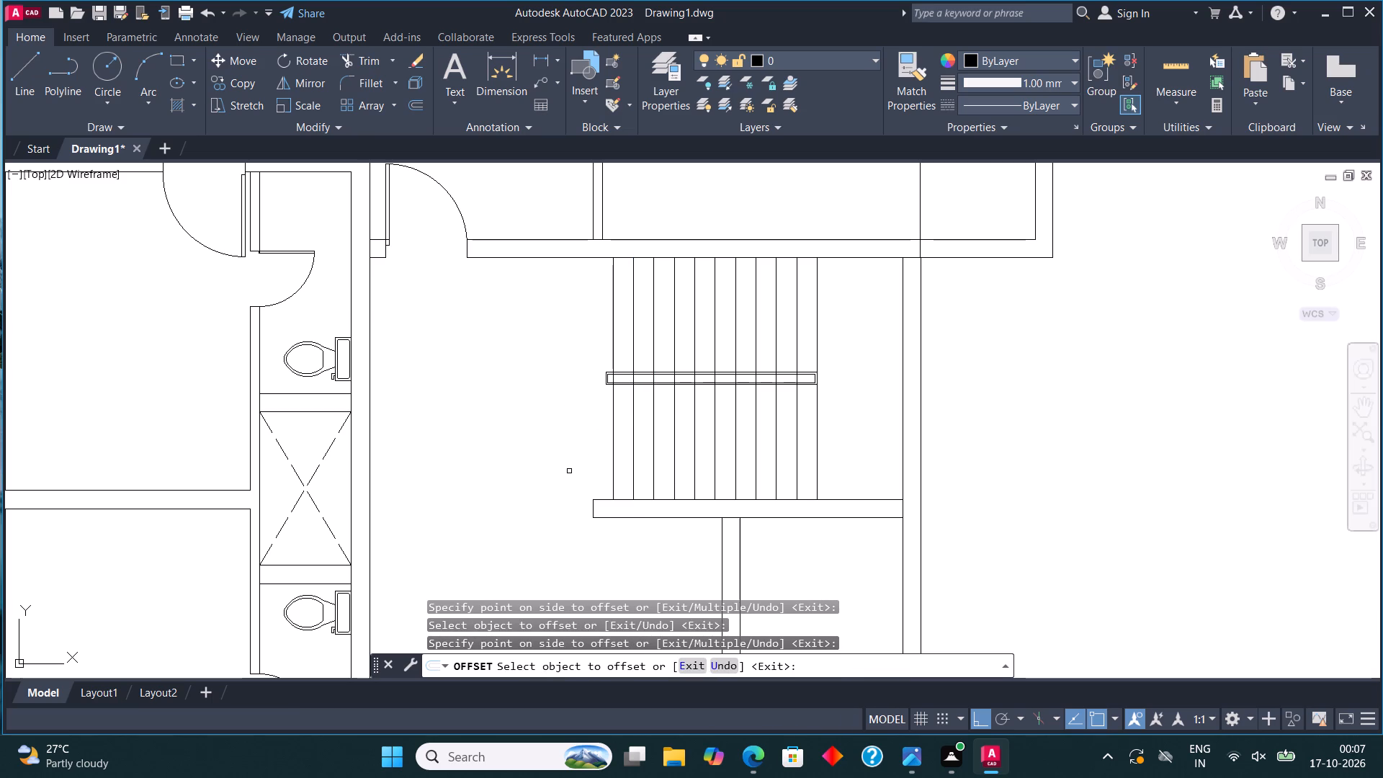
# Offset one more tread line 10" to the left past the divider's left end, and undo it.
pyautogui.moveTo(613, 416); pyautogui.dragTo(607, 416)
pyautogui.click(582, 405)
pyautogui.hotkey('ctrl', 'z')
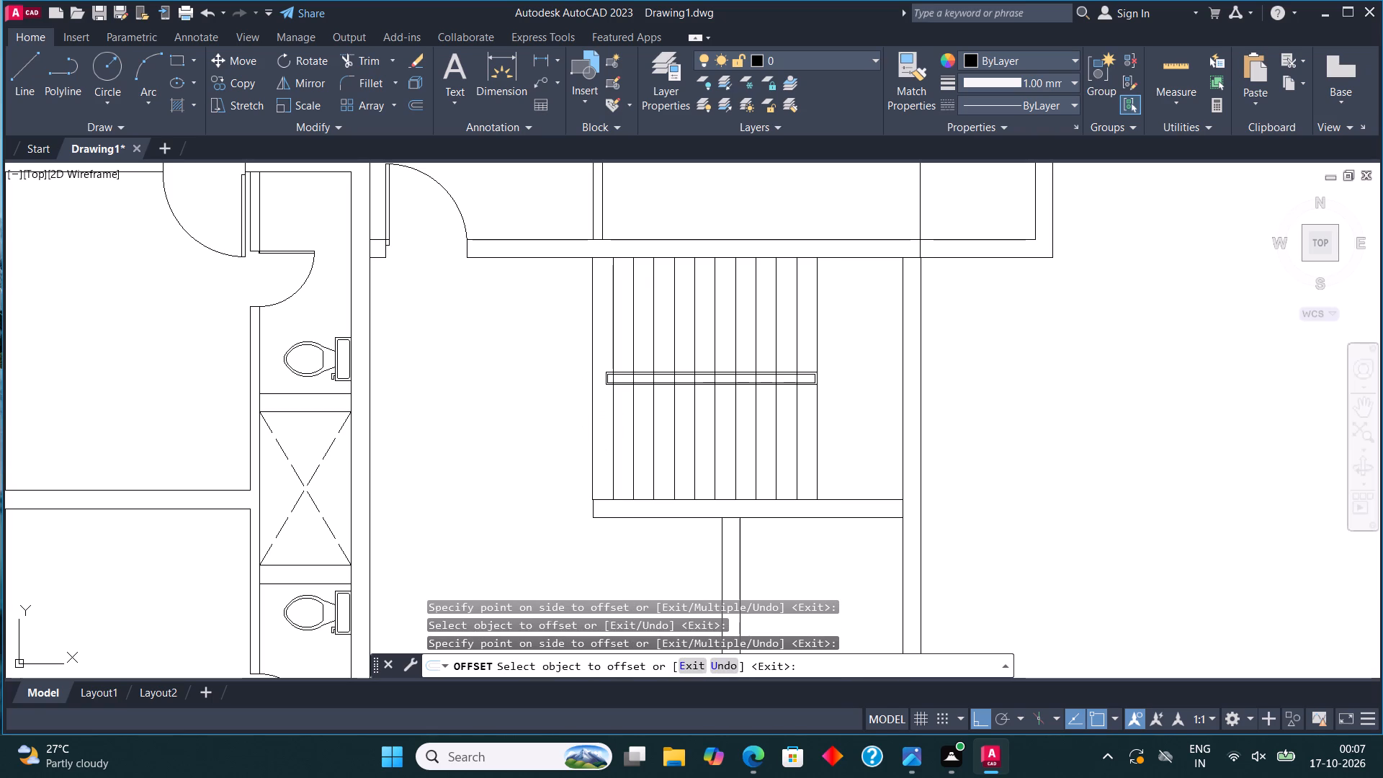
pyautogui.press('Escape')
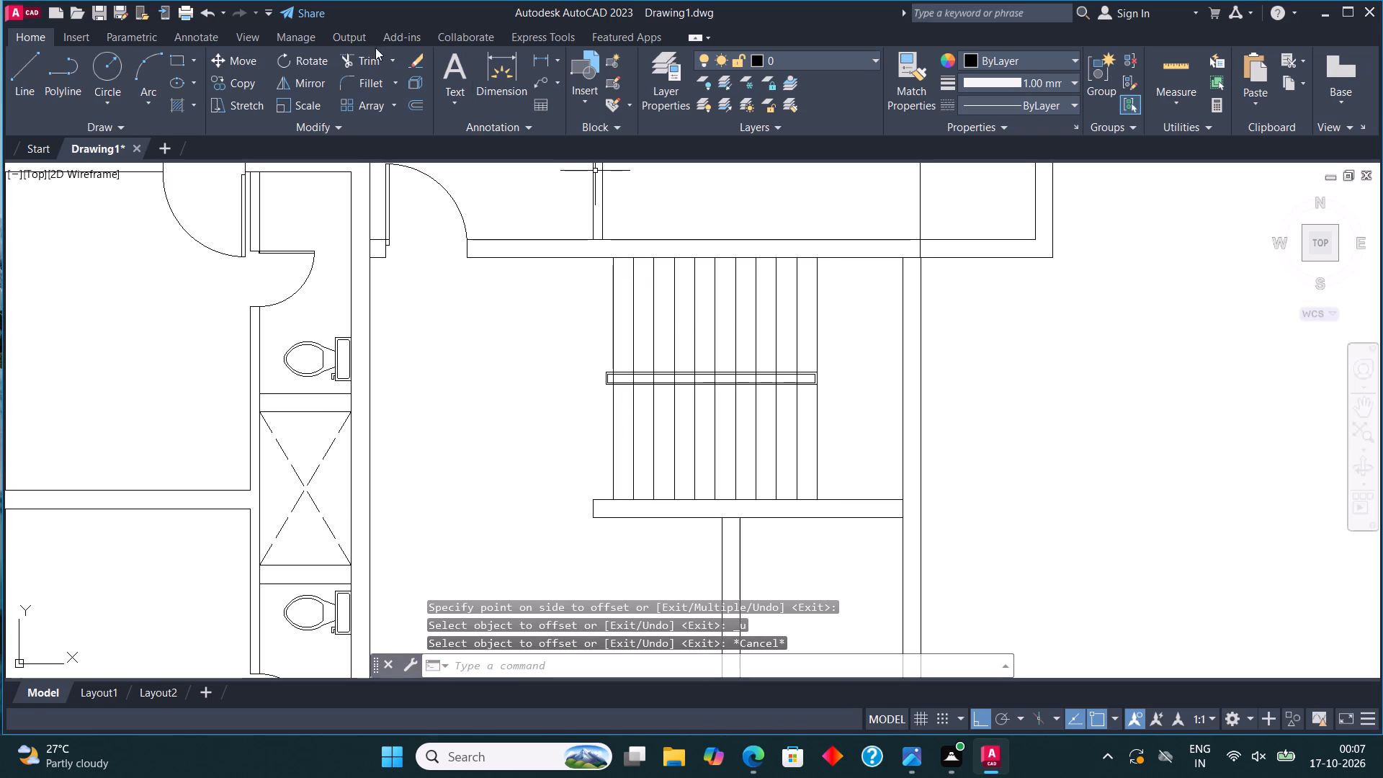
# Trim away the tread line segments crossing the inside of the divider's inner rectangle.
pyautogui.click(369, 48)
pyautogui.click(367, 61)
pyautogui.scroll(2, 676, 413)
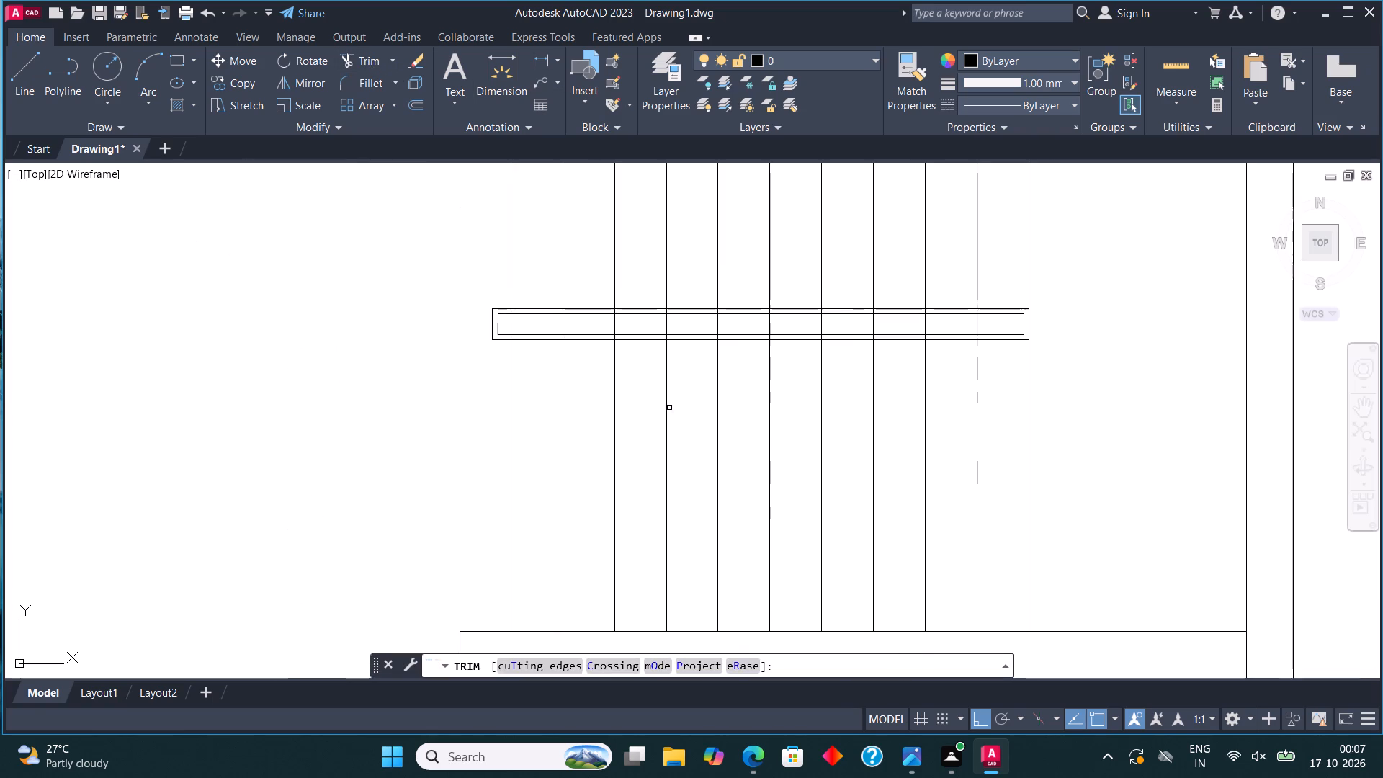
pyautogui.click(509, 322)
pyautogui.click(535, 326)
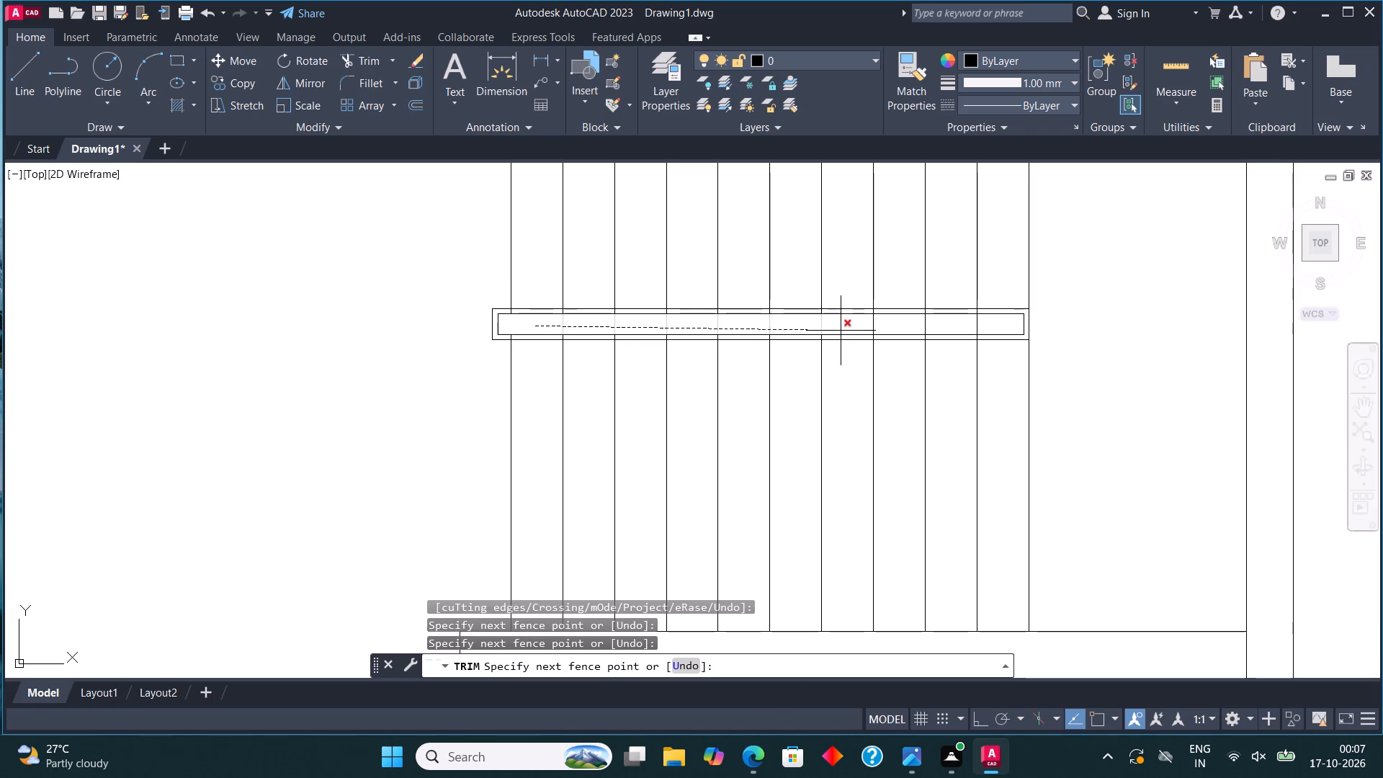
pyautogui.click(1003, 326)
pyautogui.press('Escape')
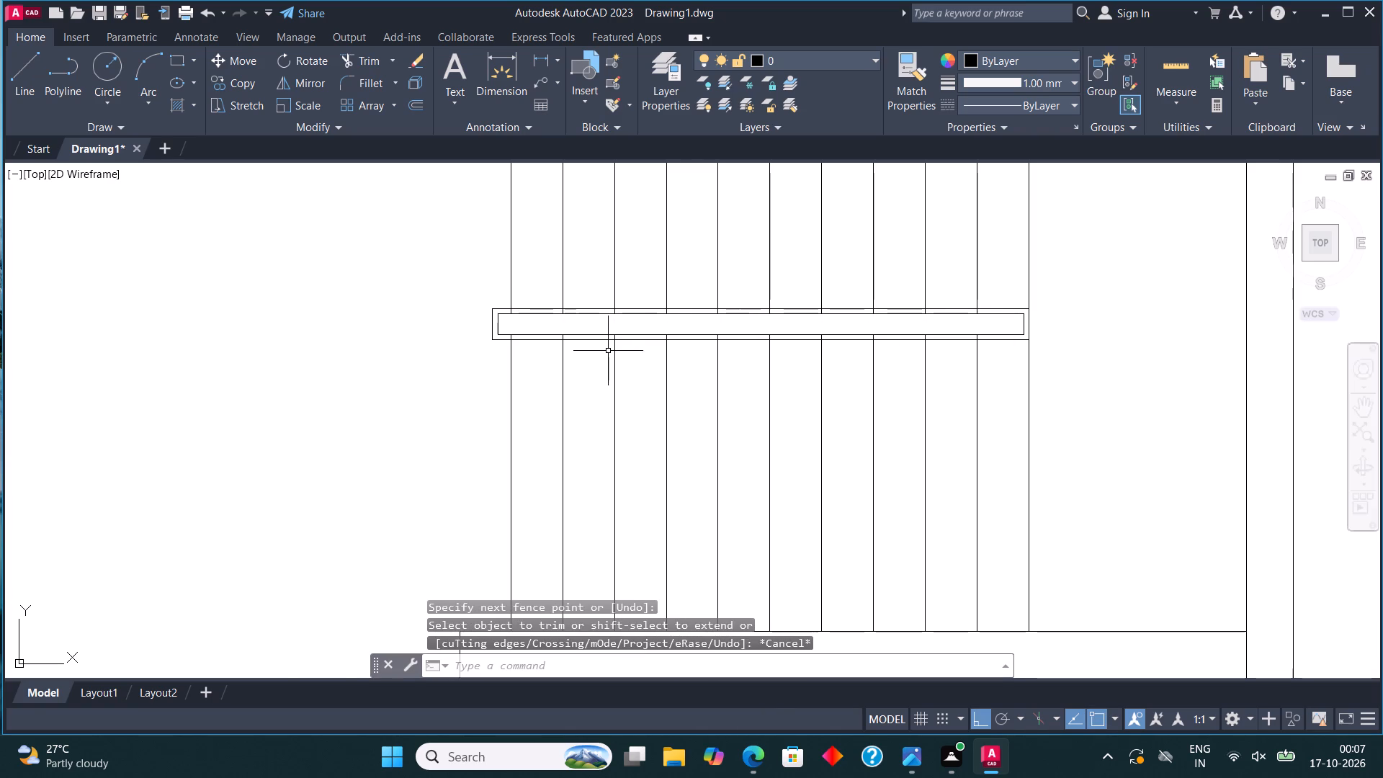
# Move the divider's inner left end line right onto the leftmost tread line.
pyautogui.scroll(-2, 633, 362)
pyautogui.scroll(3, 559, 319)
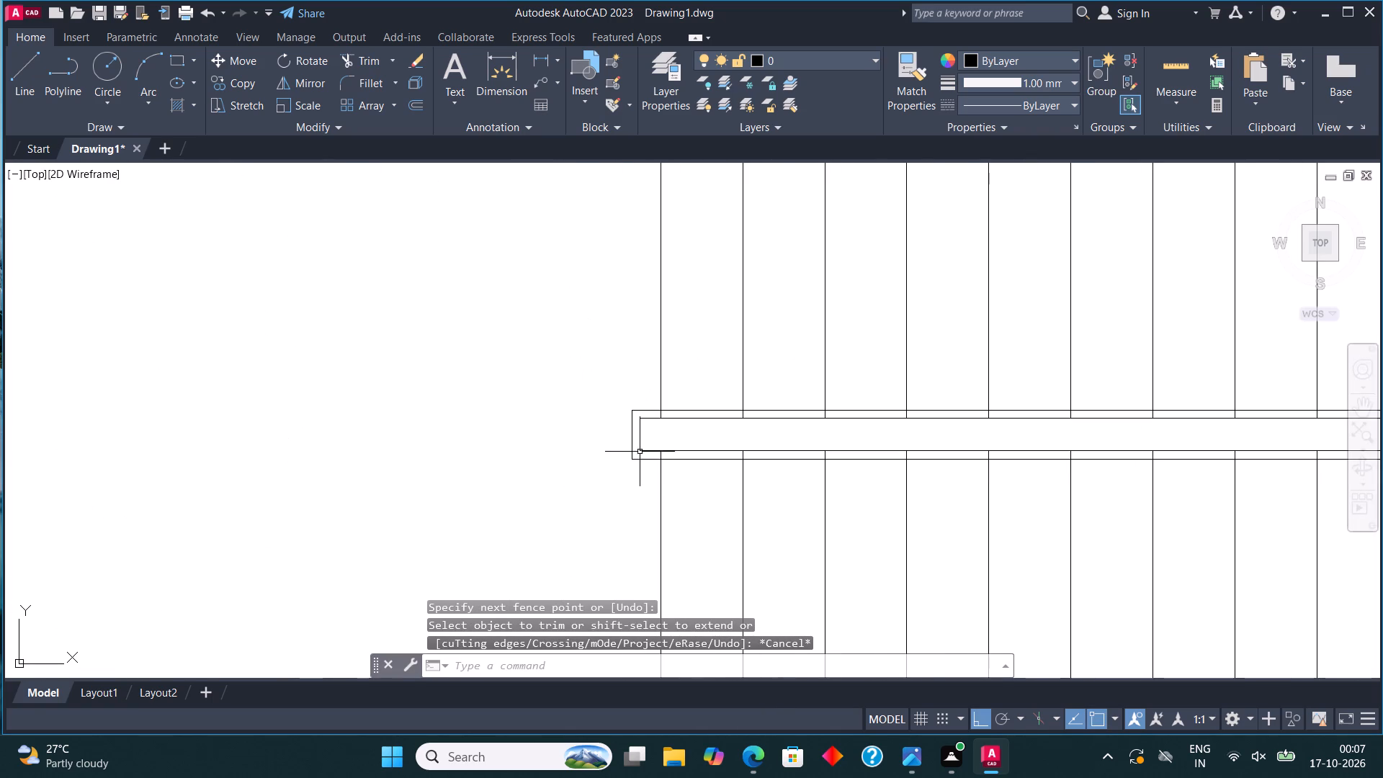
pyautogui.moveTo(632, 478); pyautogui.dragTo(630, 468)
pyautogui.click(620, 388)
pyautogui.scroll(1, 646, 429)
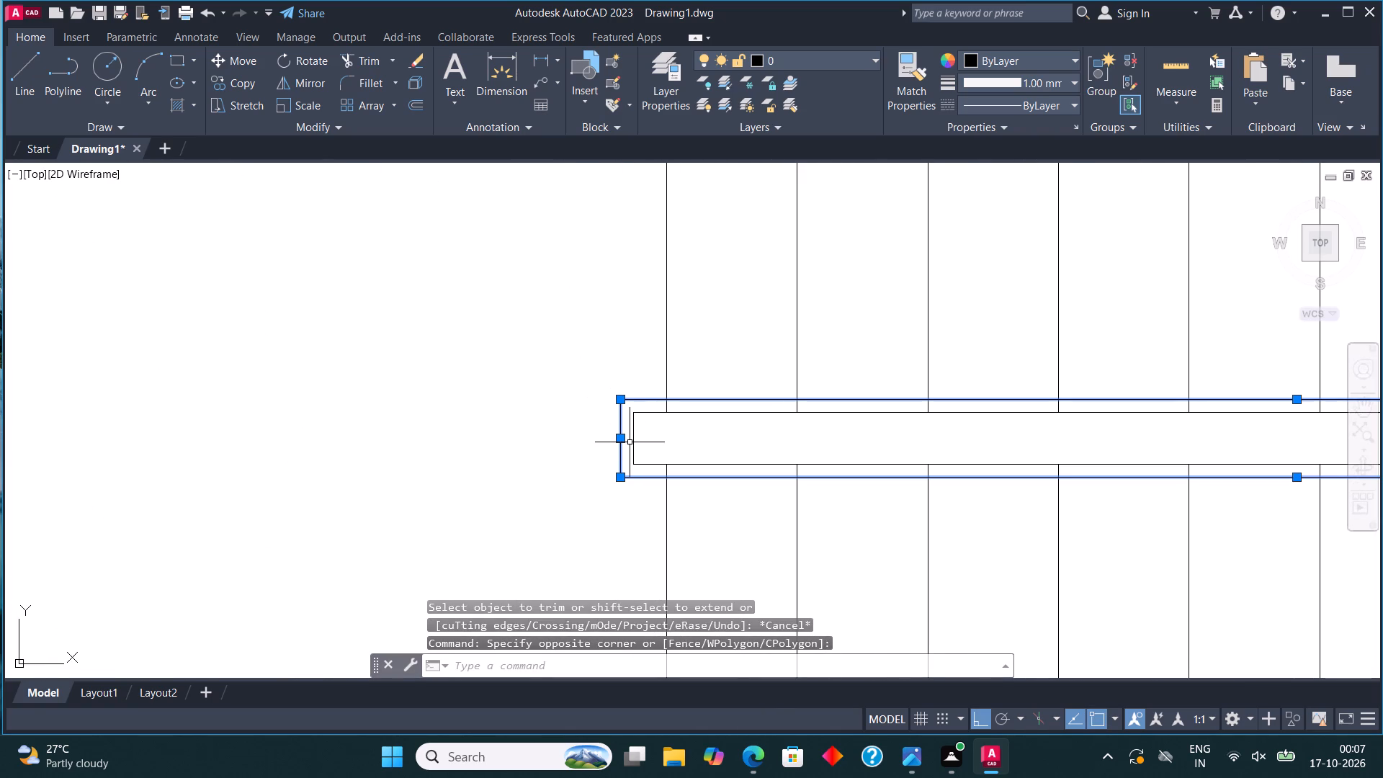
pyautogui.press('Escape')
pyautogui.click(635, 434)
pyautogui.click(635, 437)
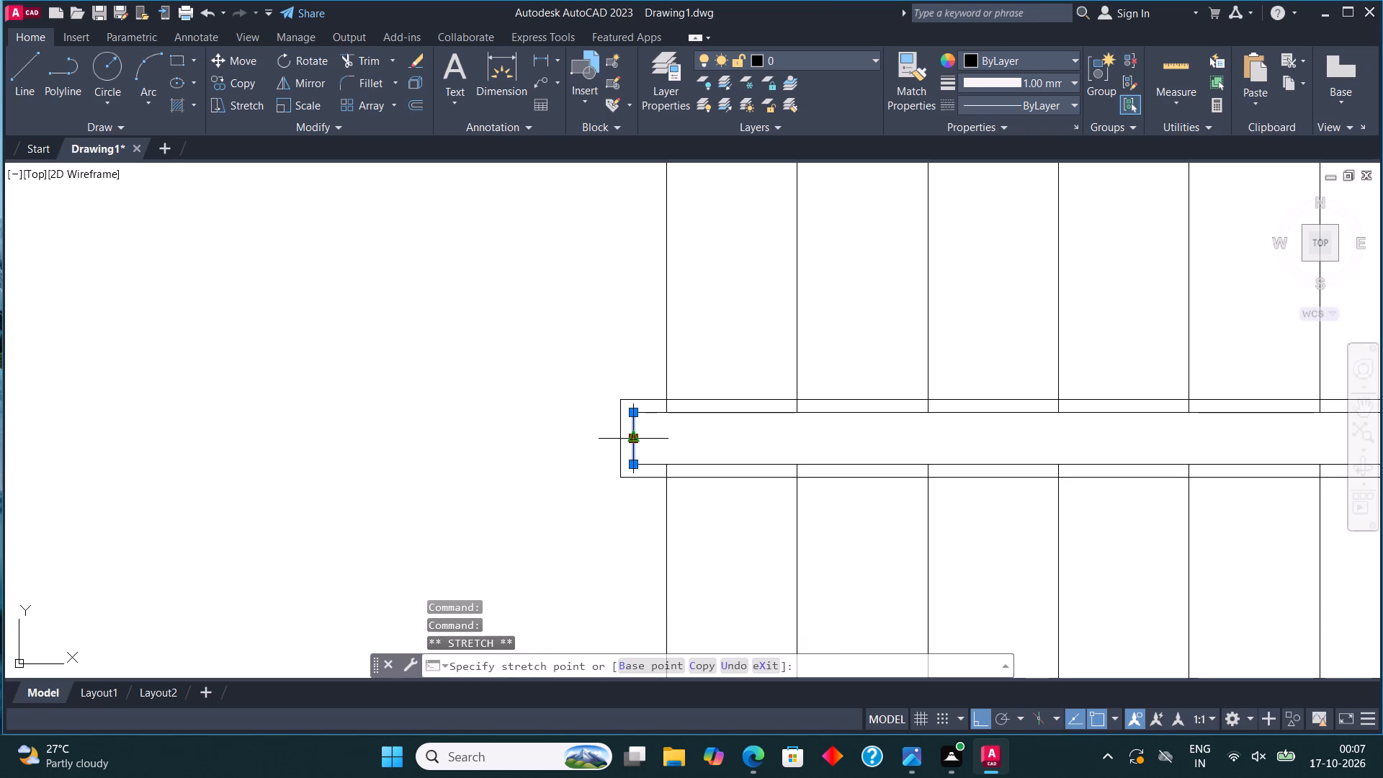
pyautogui.click(666, 439)
pyautogui.press('Escape')
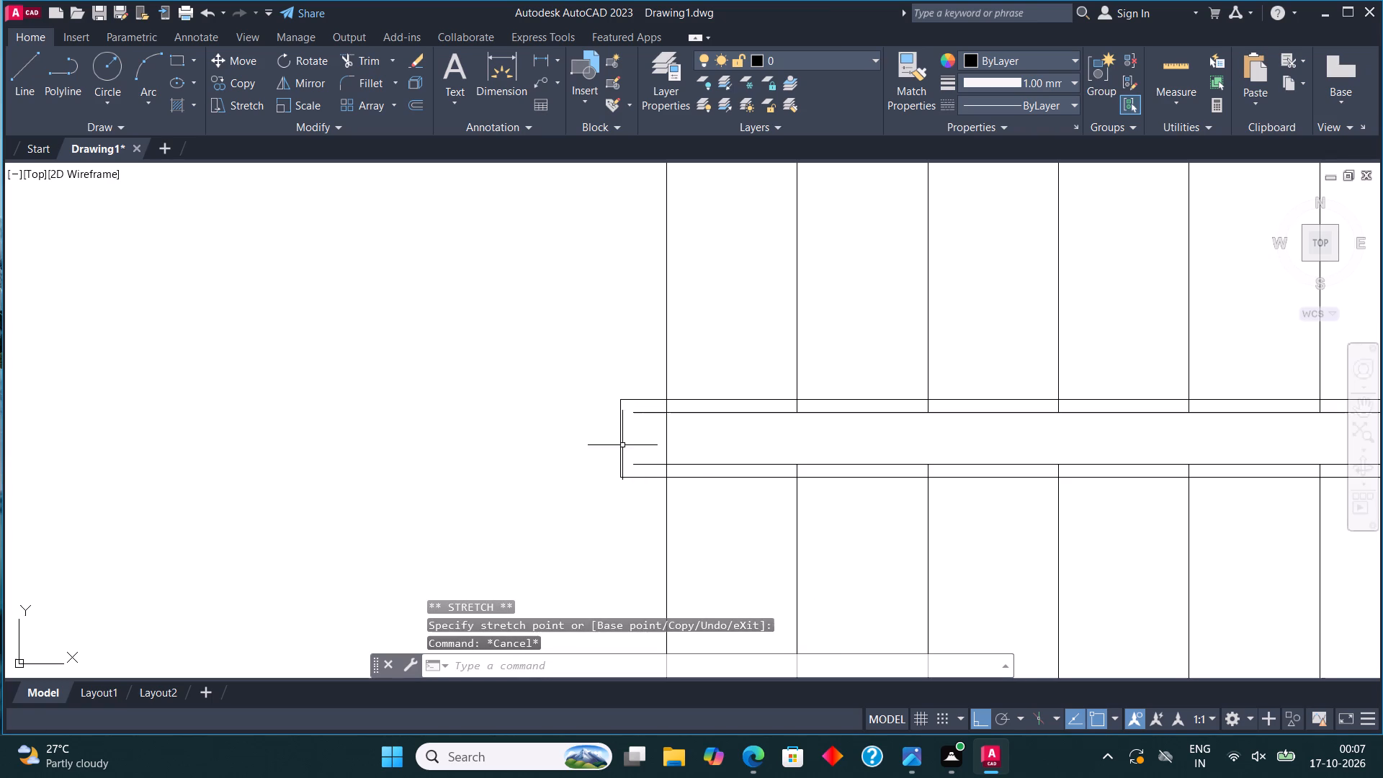
# Move the divider's outer left end line right, past the leftmost tread line, to serve as the inner end line.
pyautogui.click(620, 438)
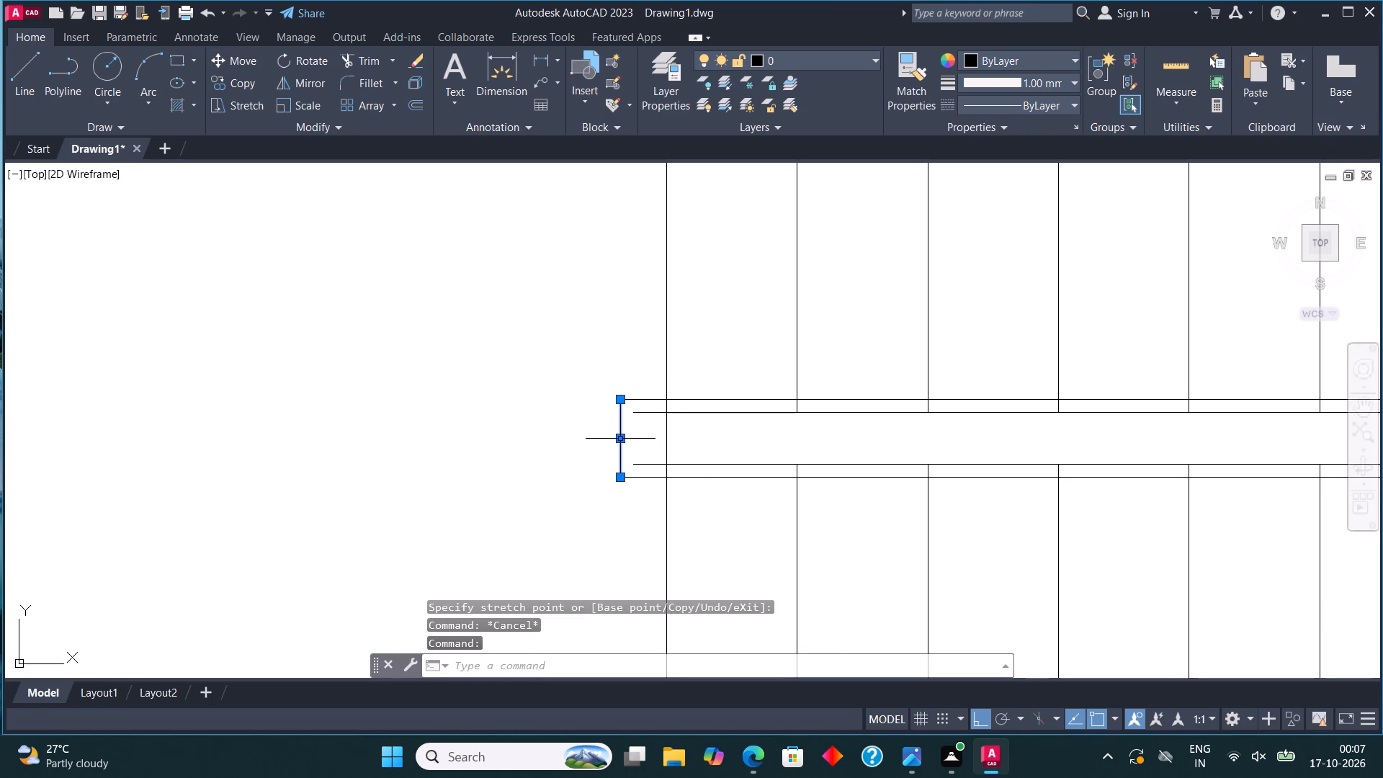
pyautogui.click(621, 438)
pyautogui.click(667, 439)
pyautogui.press('Escape')
pyautogui.click(666, 437)
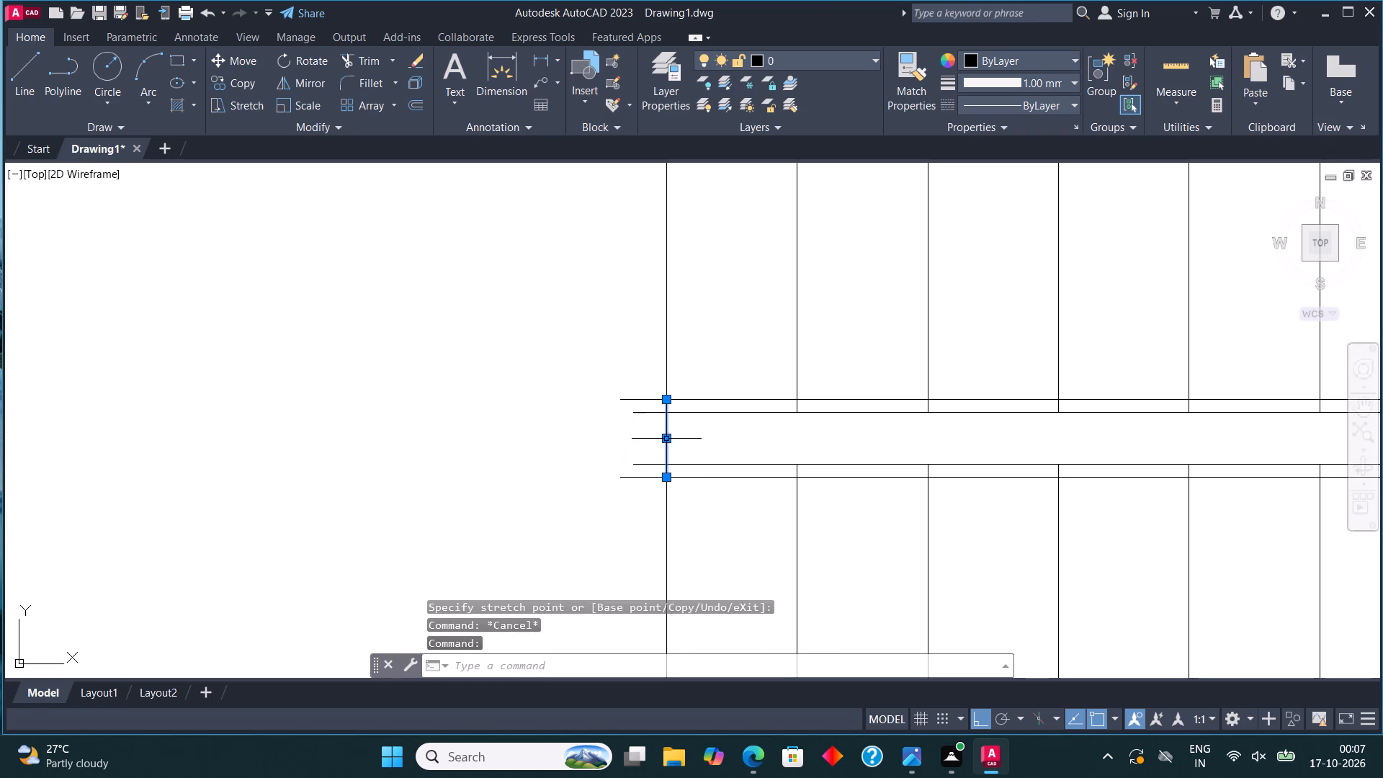
pyautogui.click(667, 438)
pyautogui.click(679, 440)
pyautogui.press('Escape')
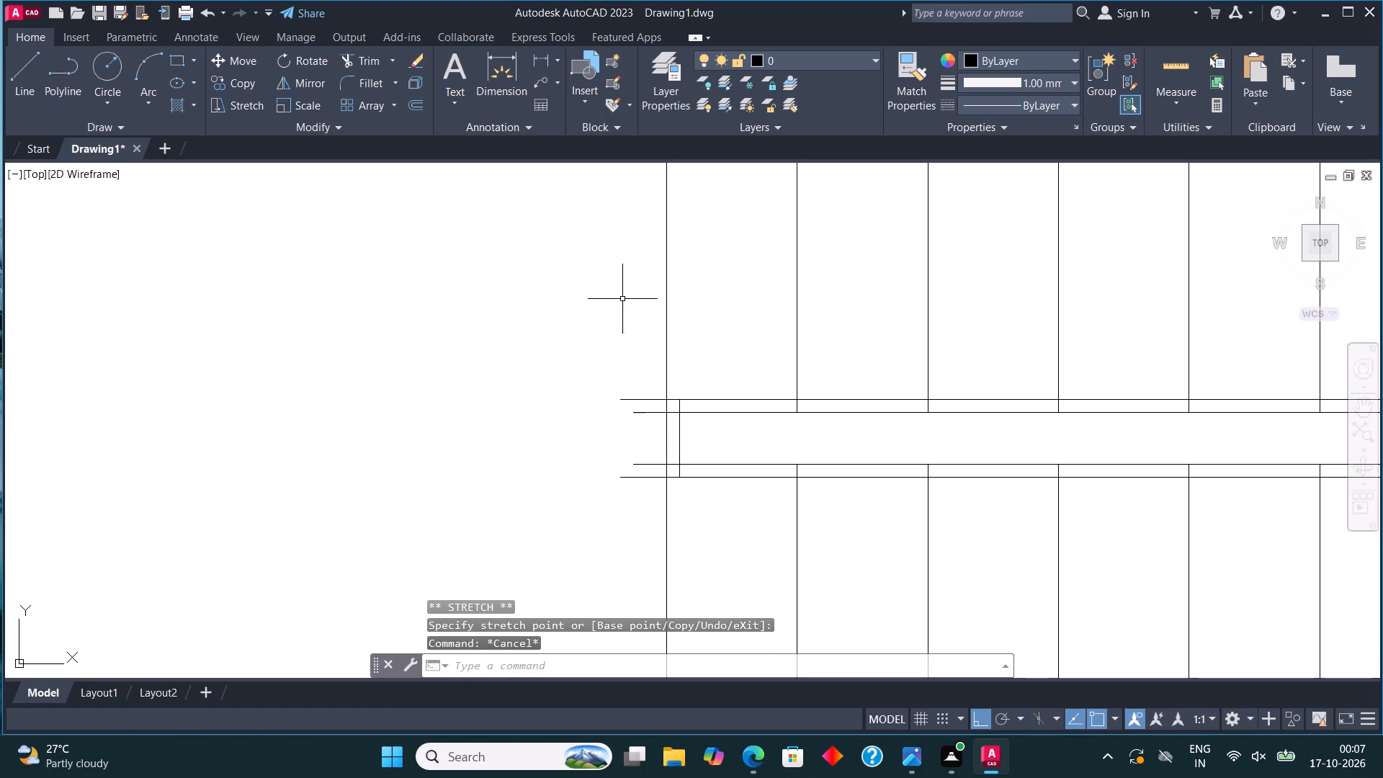
# Trim the four horizontal divider lines that overhang to the left of the leftmost tread line.
pyautogui.click(369, 59)
pyautogui.click(651, 346)
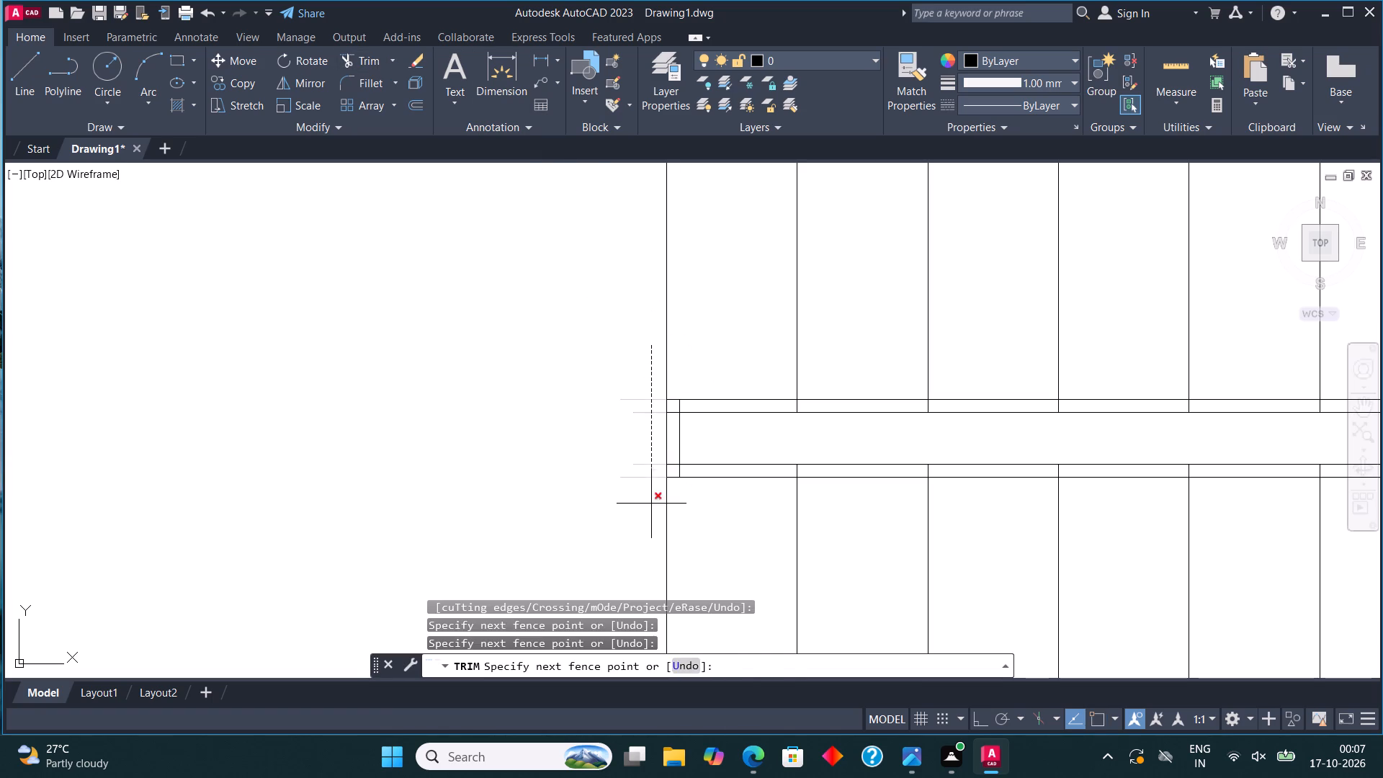
pyautogui.click(650, 534)
# Trim the inner horizontal stubs between the two end lines and the inner end line's overhangs, leaving a closed inner rectangle.
pyautogui.scroll(3, 702, 482)
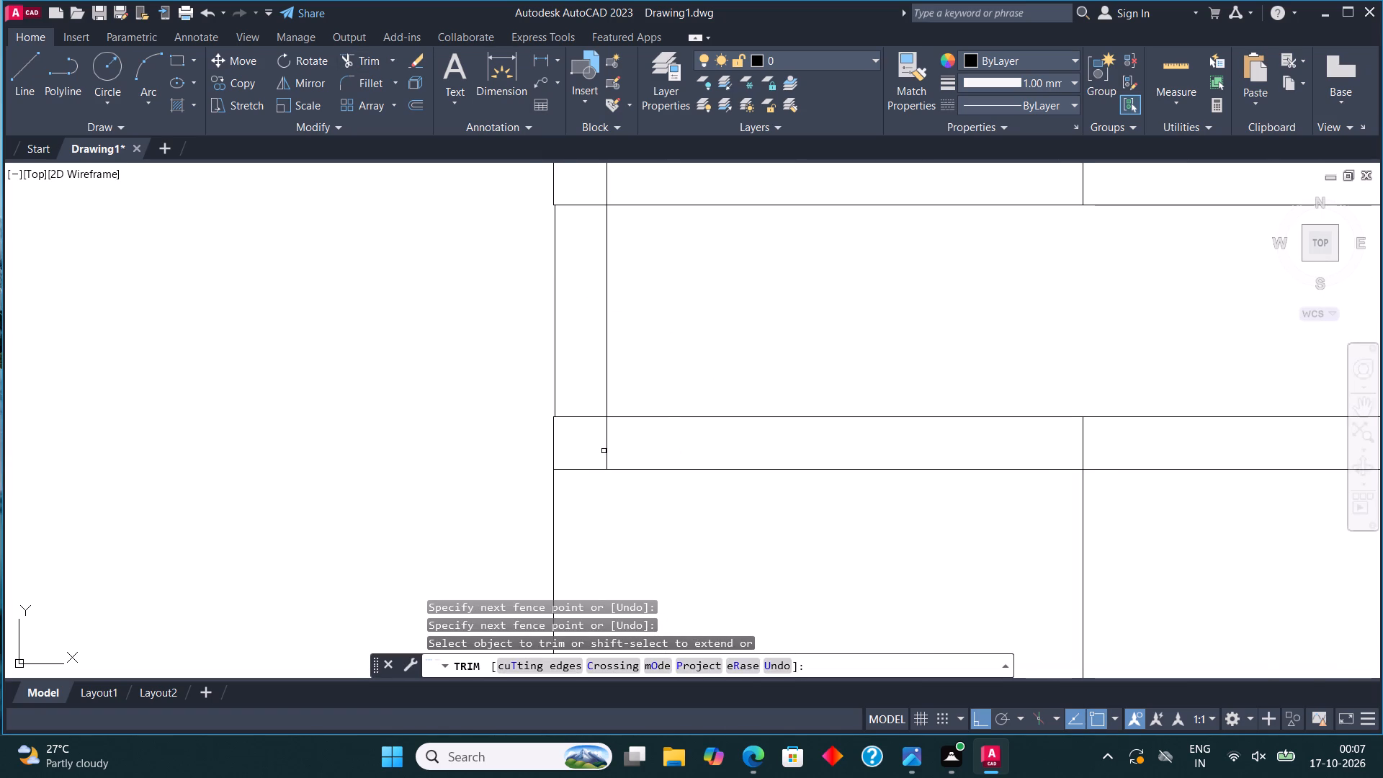
pyautogui.click(592, 444)
pyautogui.click(590, 195)
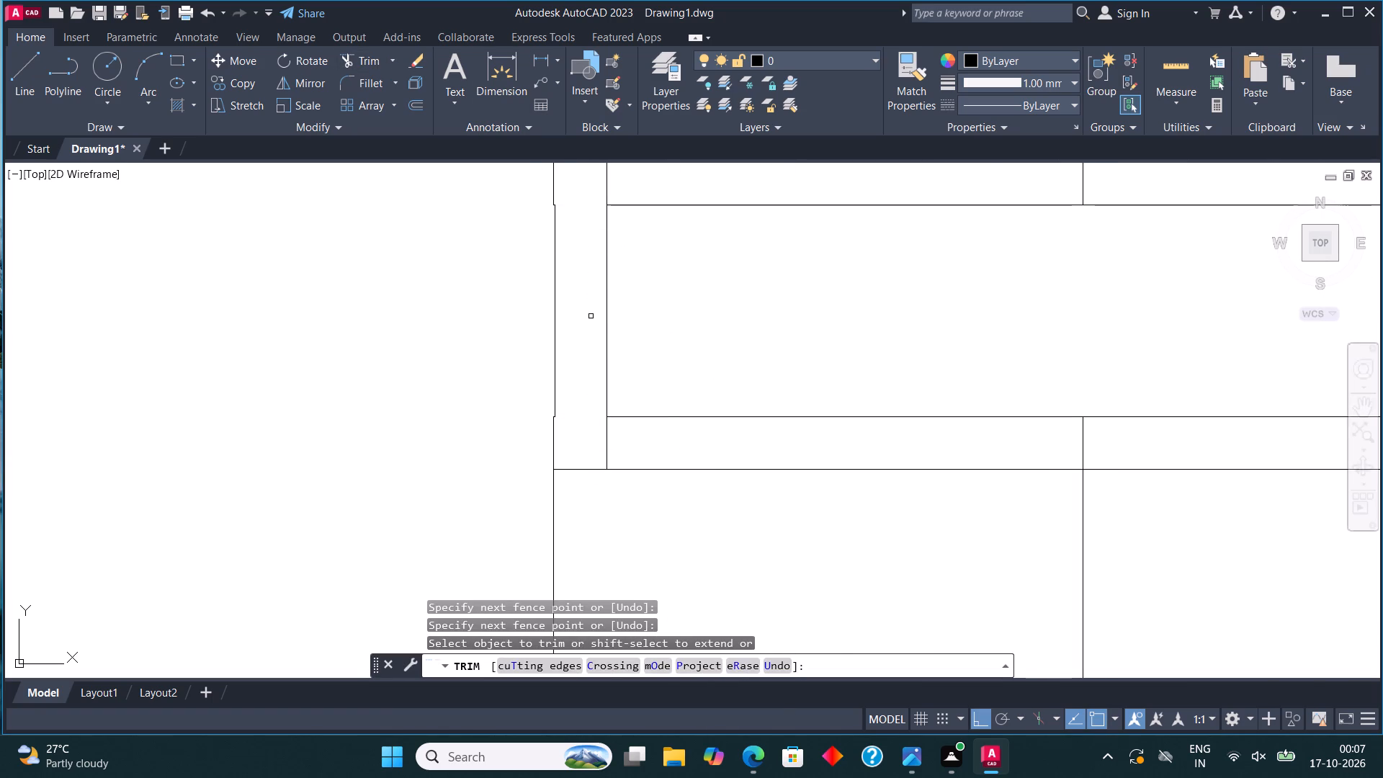
pyautogui.scroll(-3, 591, 319)
pyautogui.scroll(2, 596, 289)
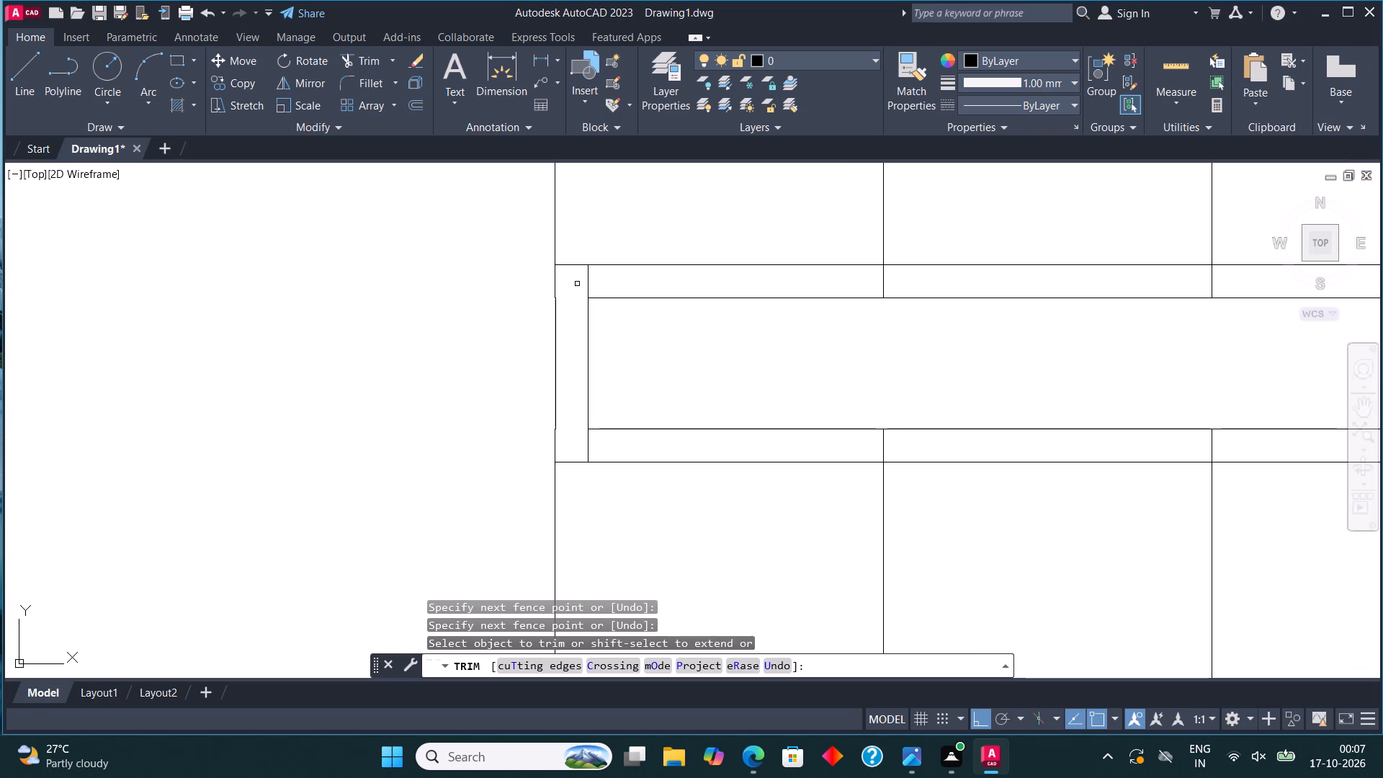
pyautogui.click(577, 284)
pyautogui.click(644, 290)
pyautogui.click(640, 441)
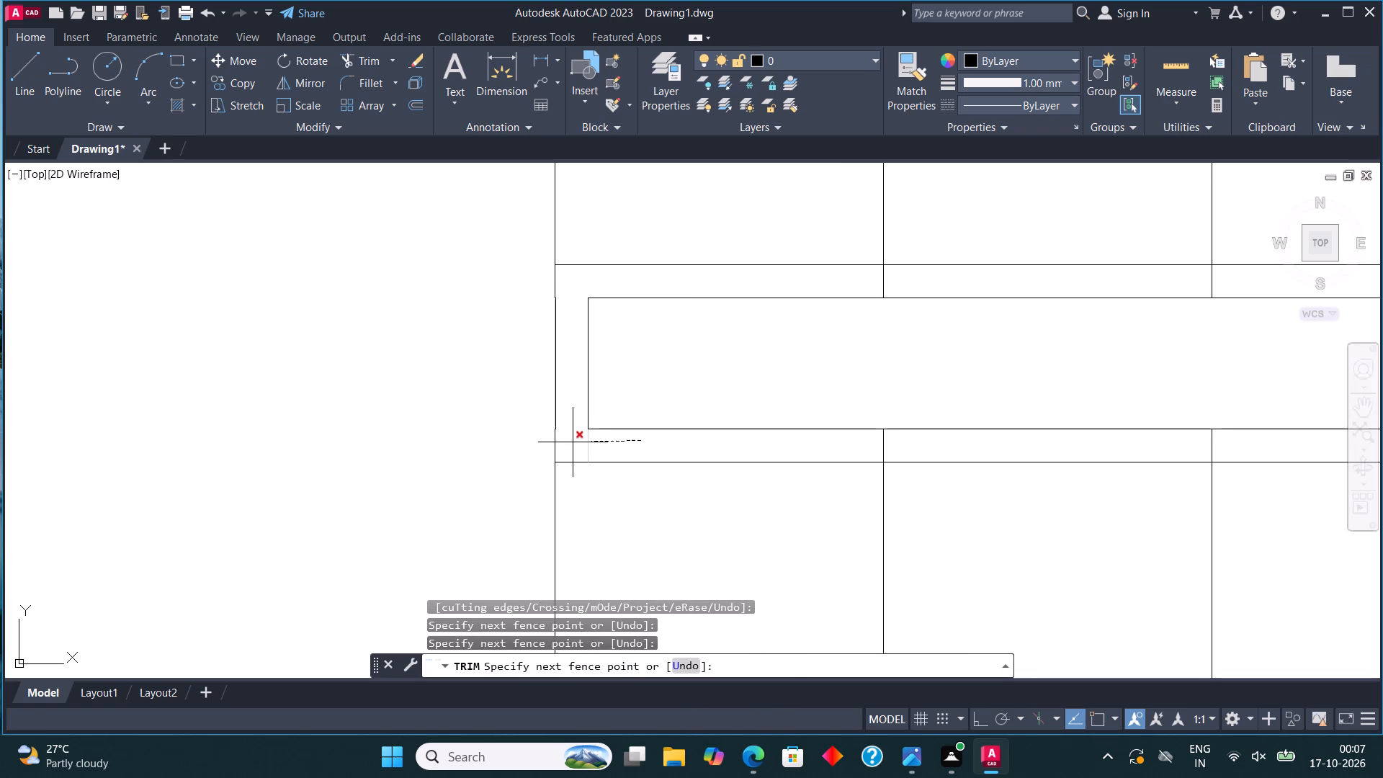
pyautogui.click(583, 442)
pyautogui.press('`')
pyautogui.press('Escape')
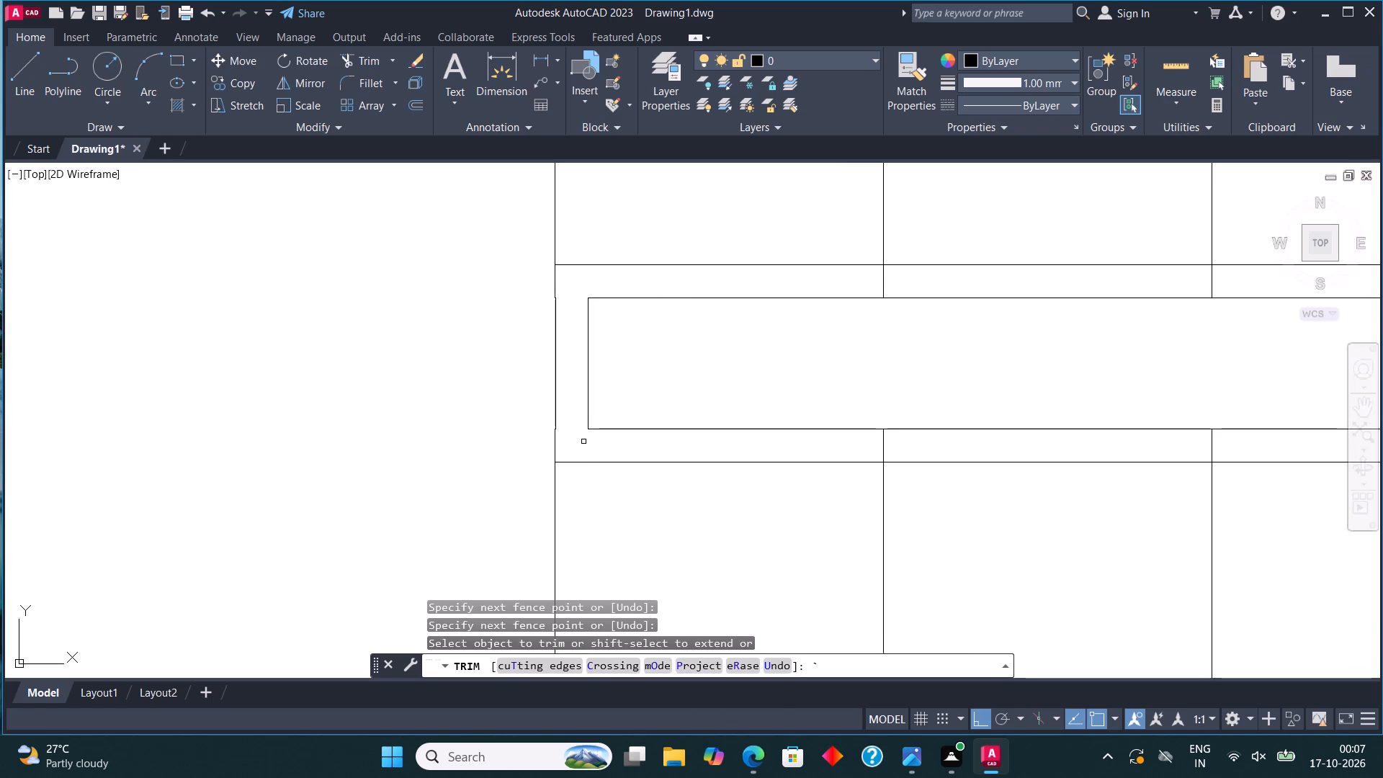
# Trim the tread line stubs between the divider's upper outer and inner horizontal lines, along the divider's full length.
pyautogui.scroll(-4, 587, 452)
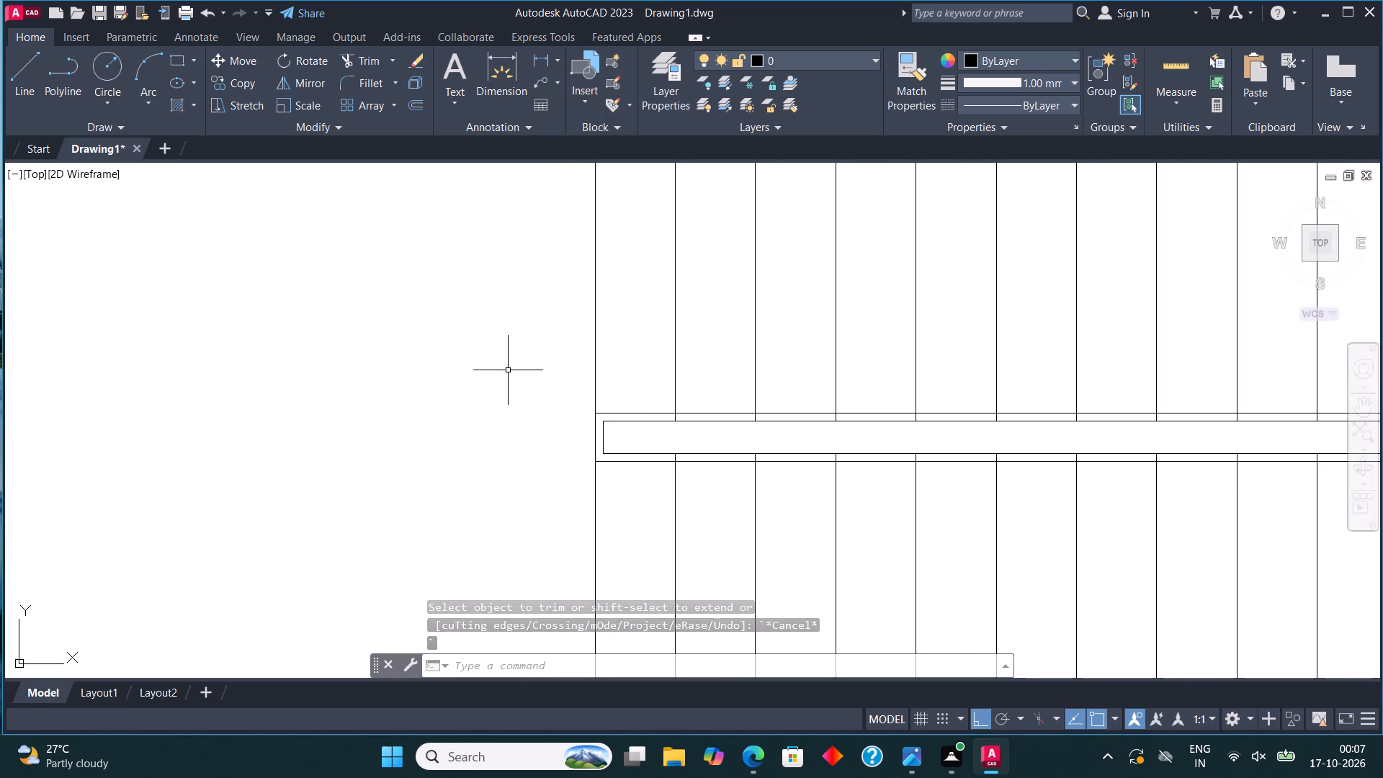
pyautogui.scroll(-2, 596, 478)
pyautogui.scroll(2, 840, 450)
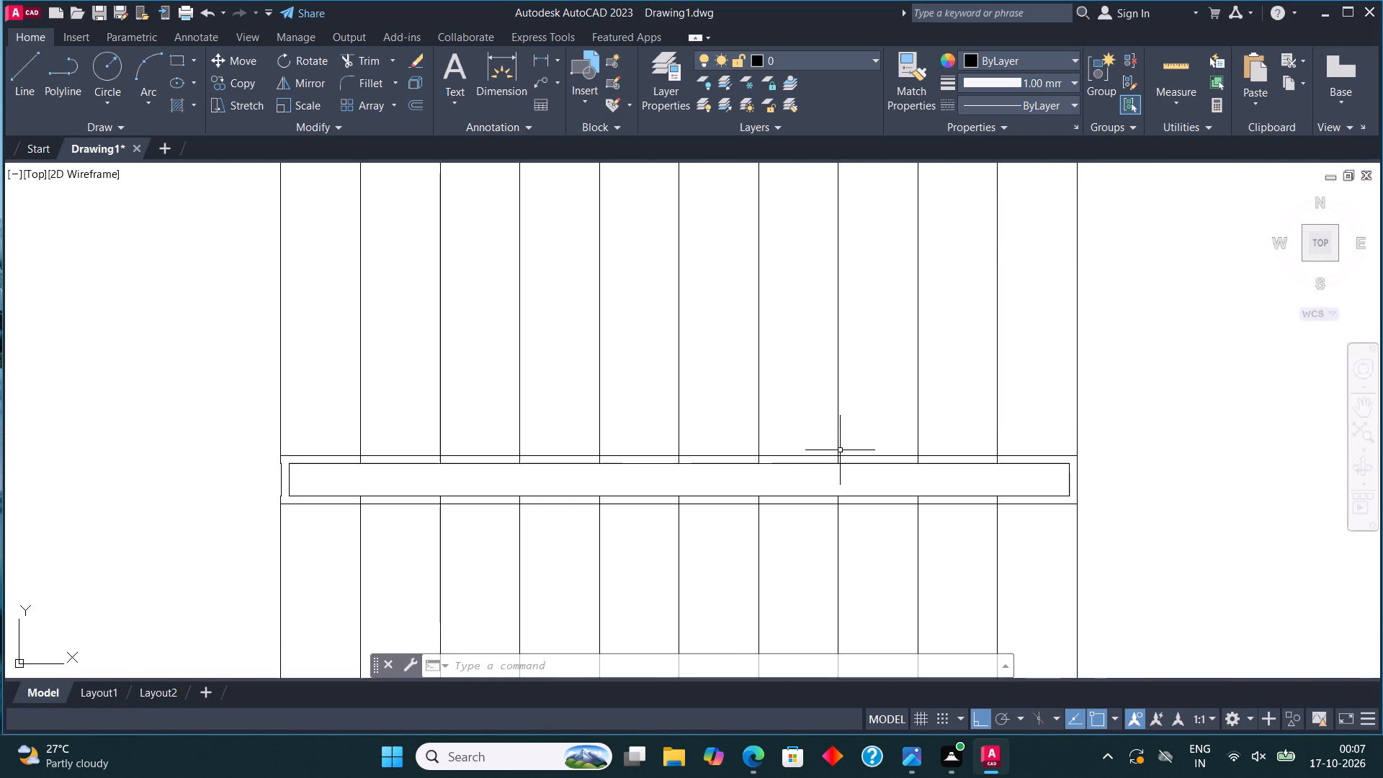
pyautogui.click(372, 54)
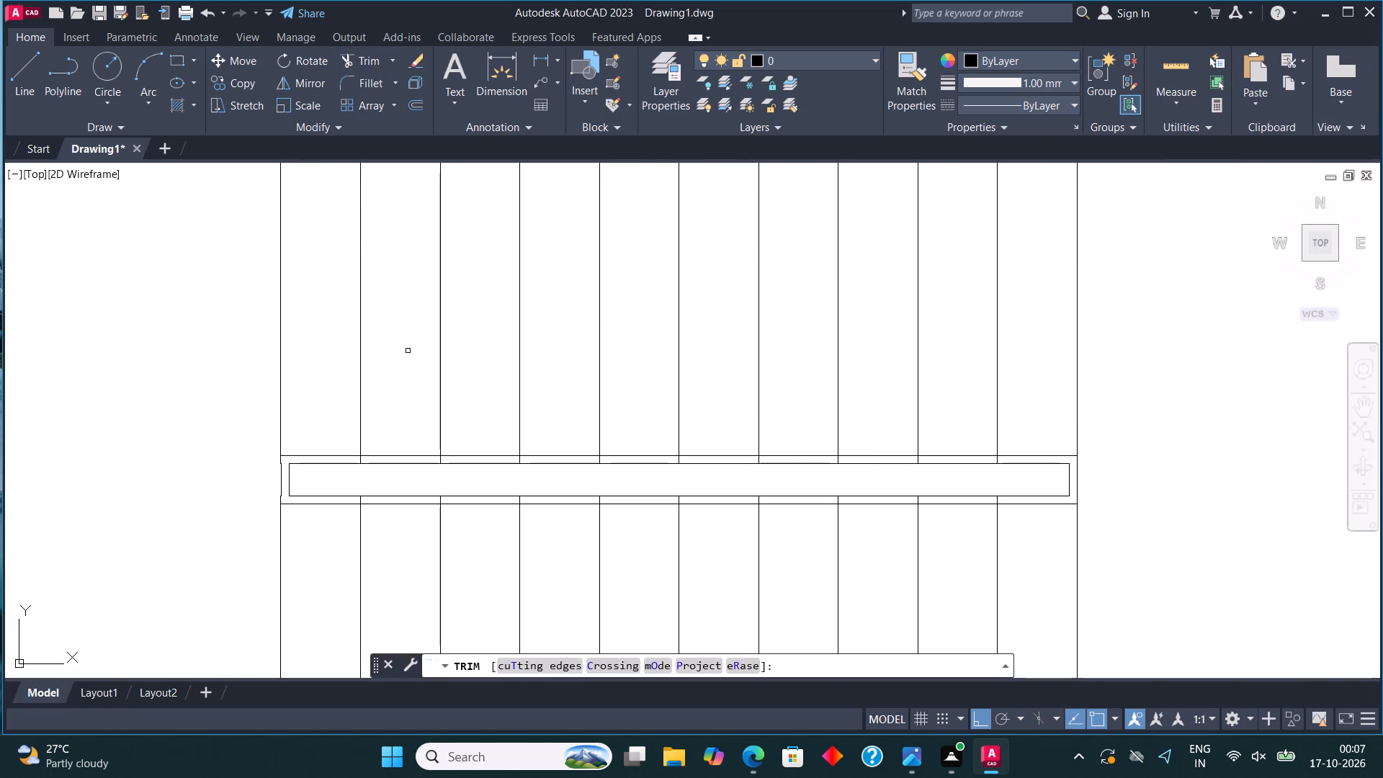
pyautogui.scroll(3, 344, 456)
pyautogui.click(372, 478)
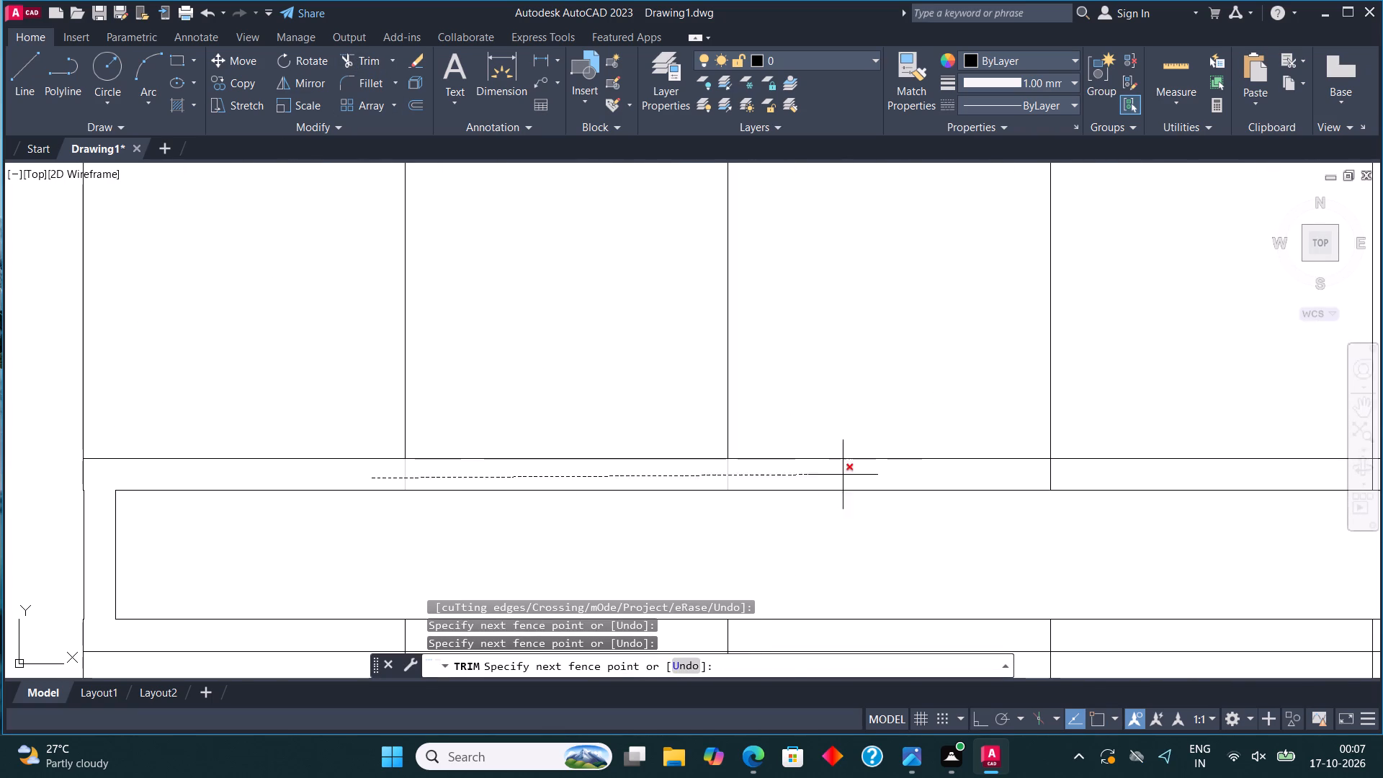
pyautogui.click(872, 477)
pyautogui.scroll(-4, 555, 431)
pyautogui.scroll(2, 810, 455)
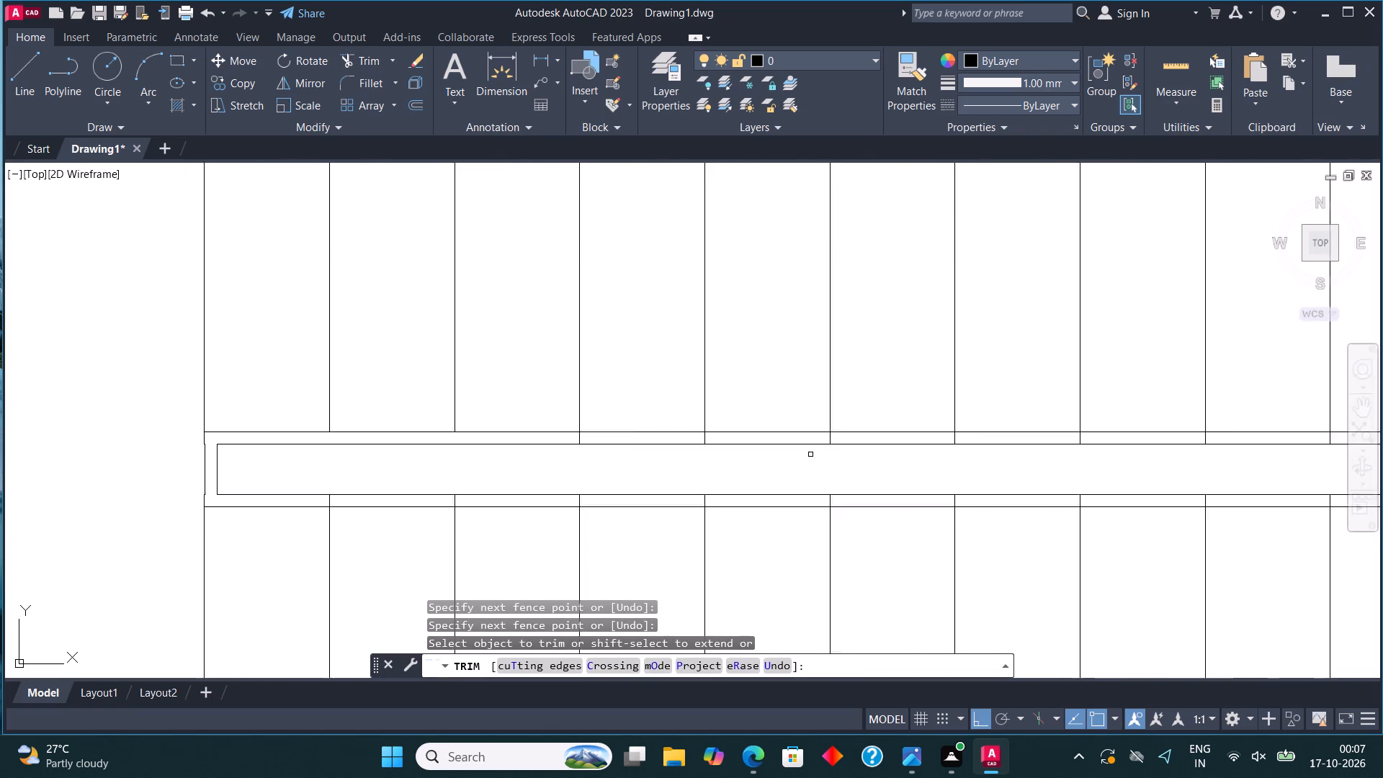
pyautogui.scroll(1, 810, 455)
pyautogui.click(416, 432)
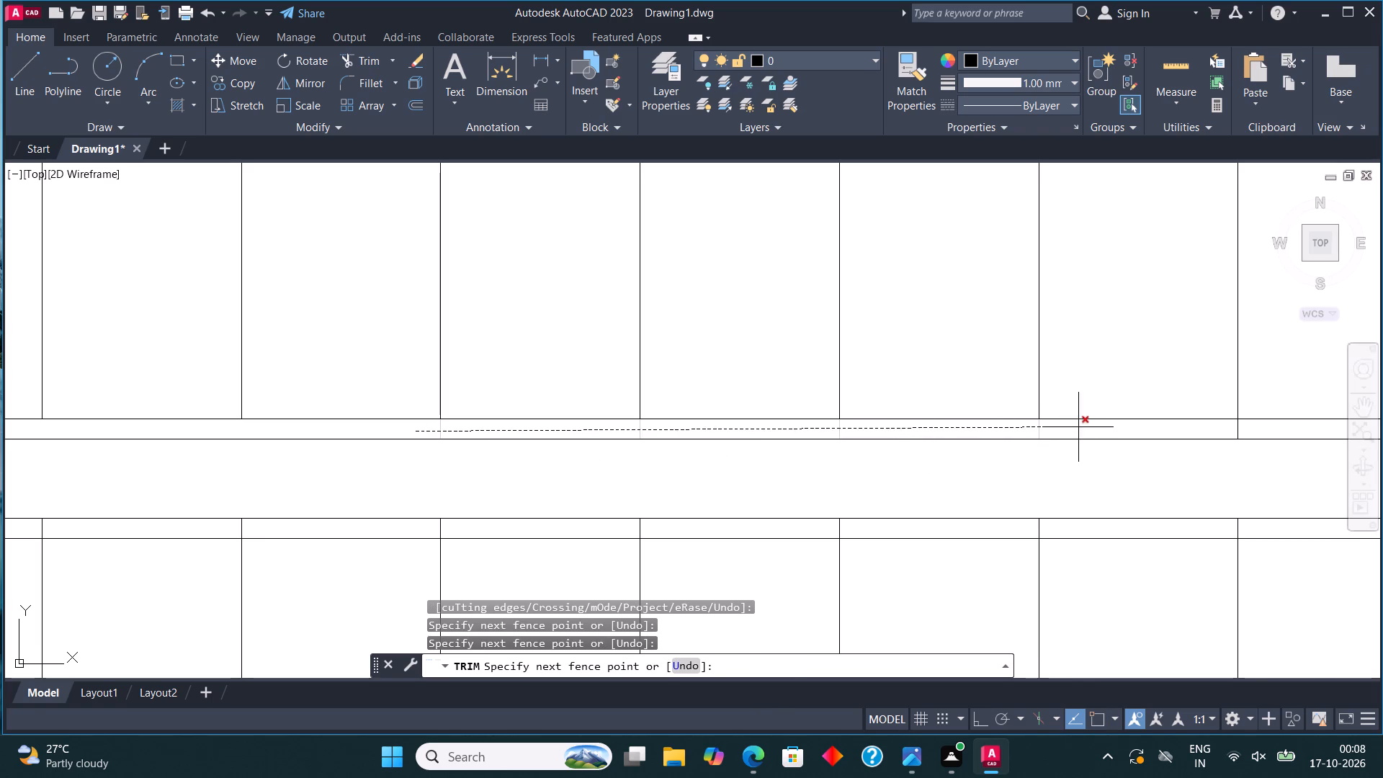
pyautogui.click(1085, 428)
pyautogui.scroll(-3, 666, 486)
pyautogui.scroll(2, 861, 482)
pyautogui.click(674, 459)
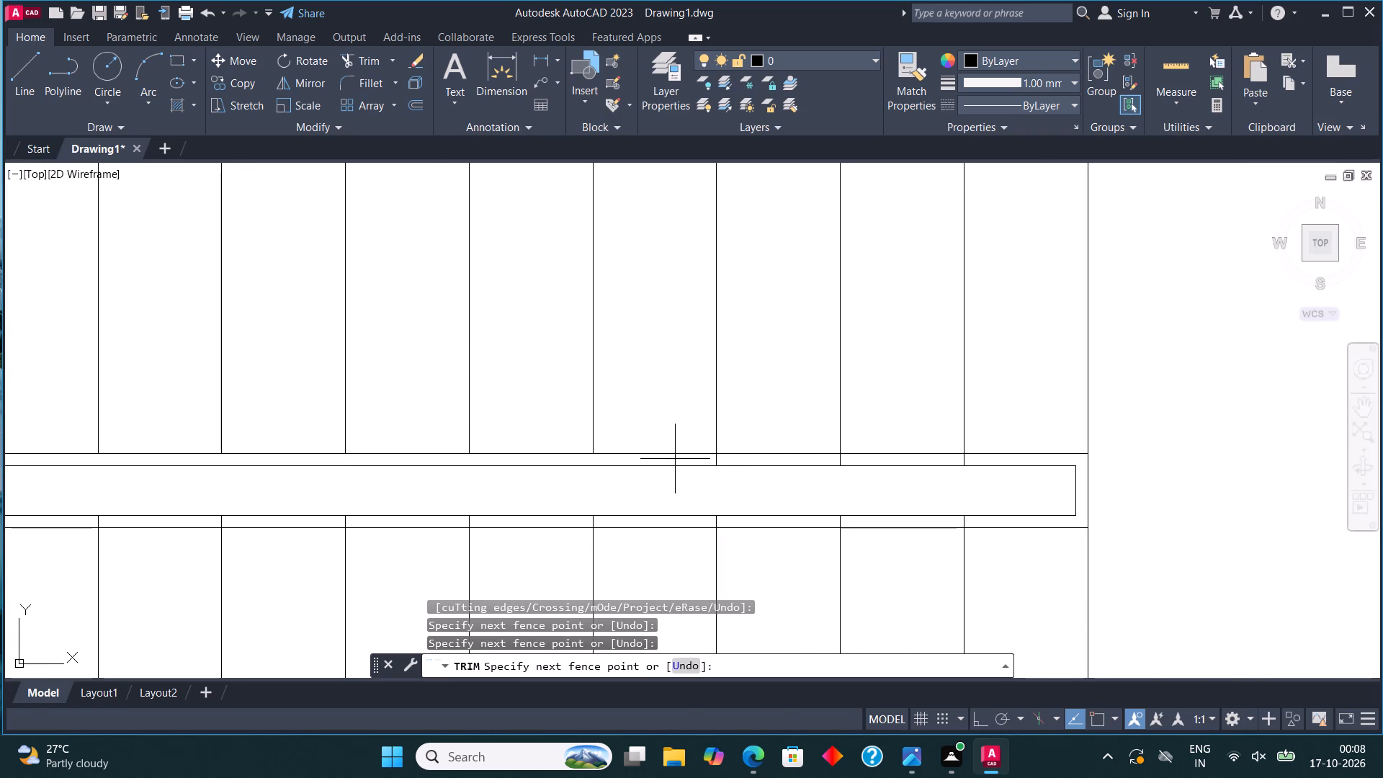
pyautogui.click(1014, 460)
# Trim the tread line stubs between the divider's lower inner and outer horizontal lines, along the divider's full length.
pyautogui.click(993, 522)
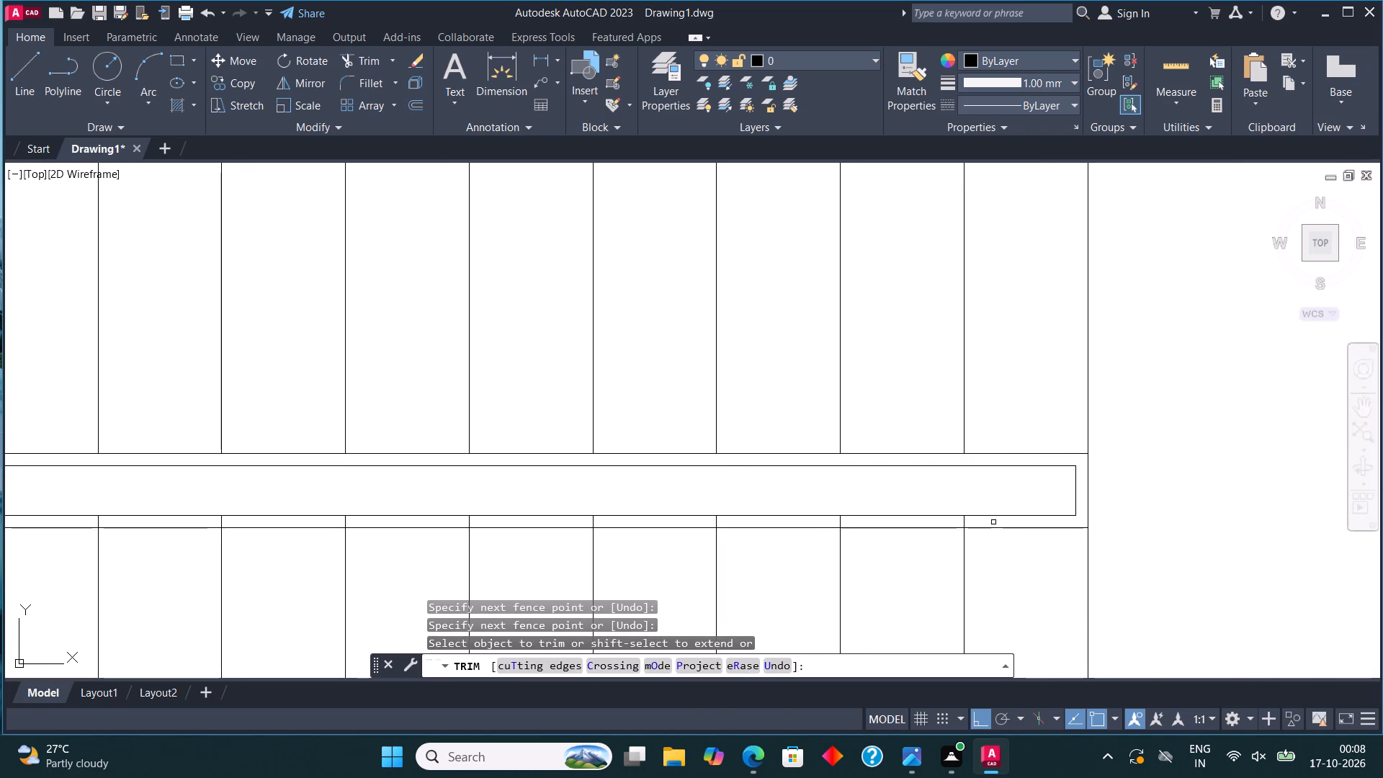
pyautogui.click(434, 521)
pyautogui.scroll(-3, 1006, 457)
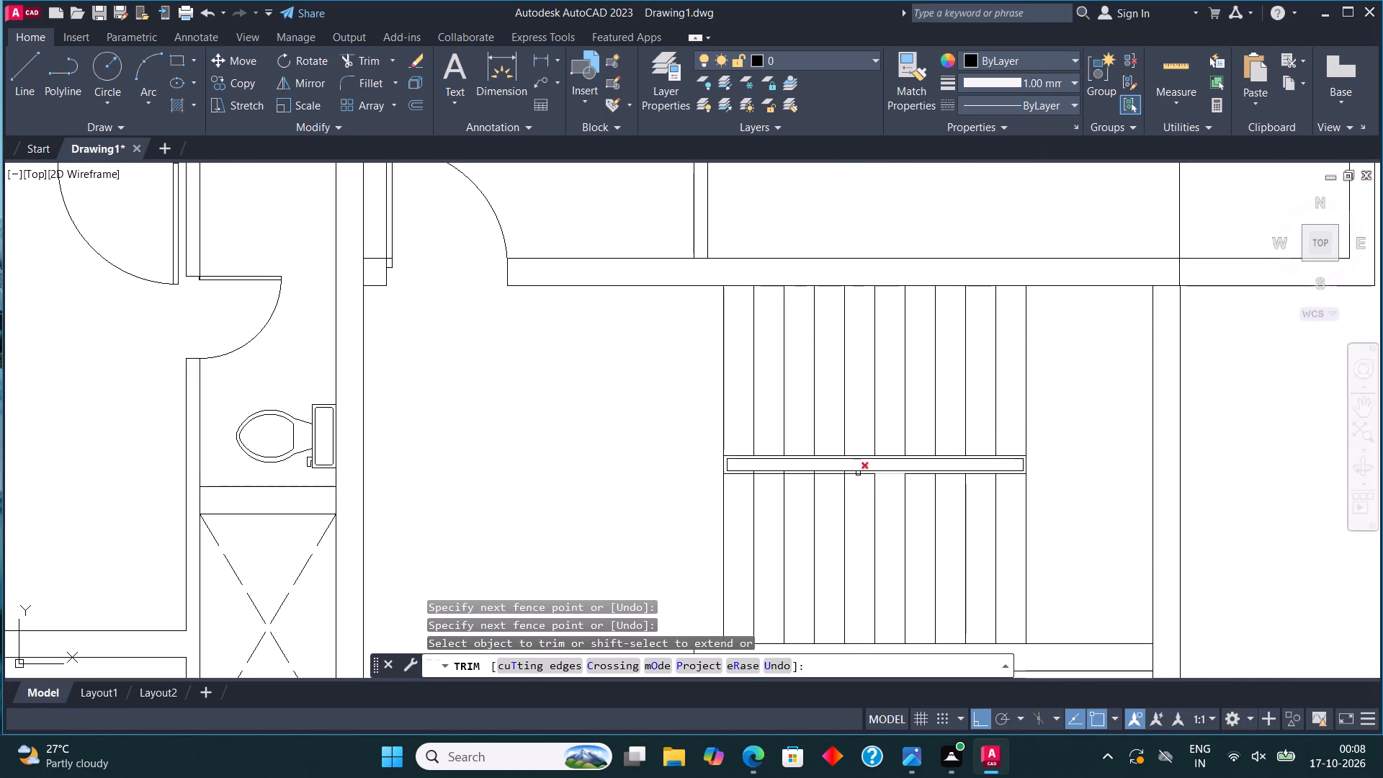
pyautogui.scroll(3, 829, 476)
pyautogui.click(462, 467)
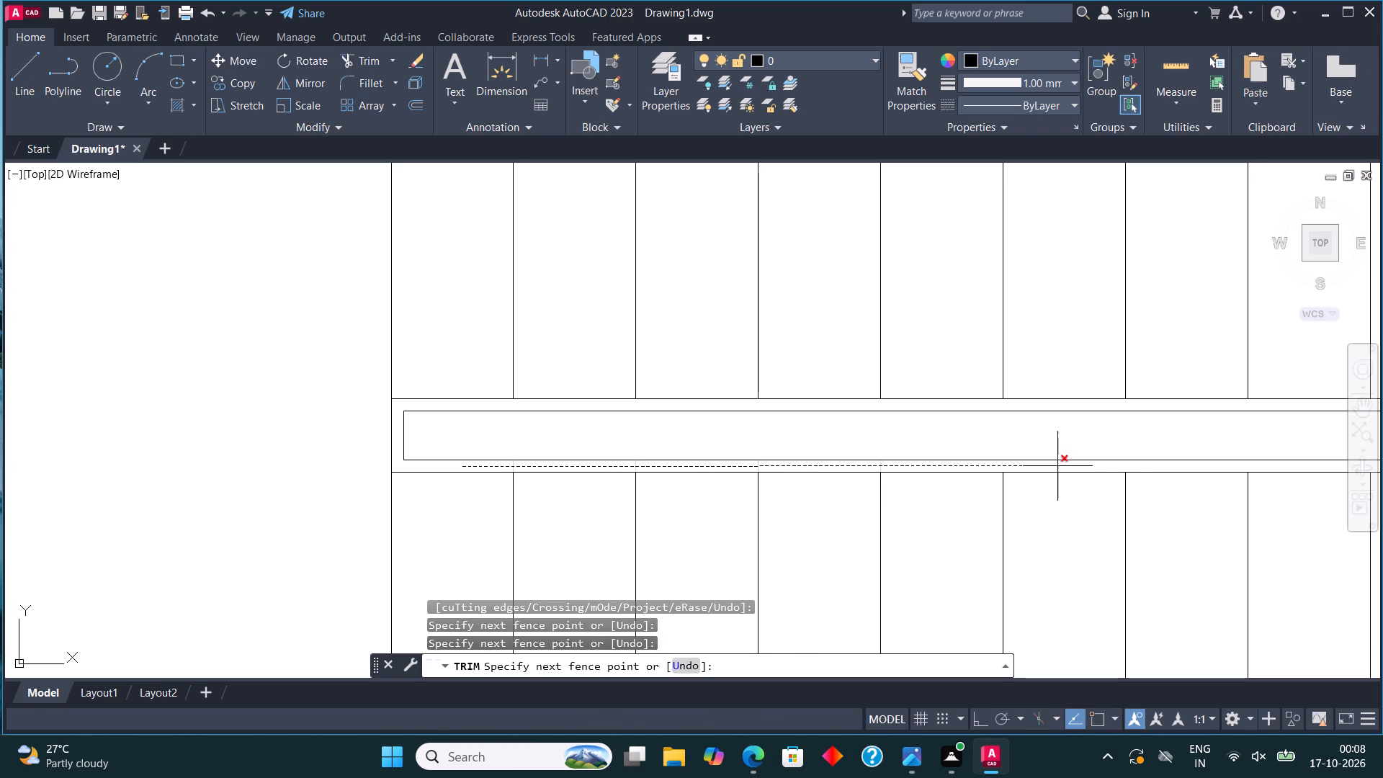
pyautogui.click(1109, 465)
pyautogui.scroll(-3, 649, 516)
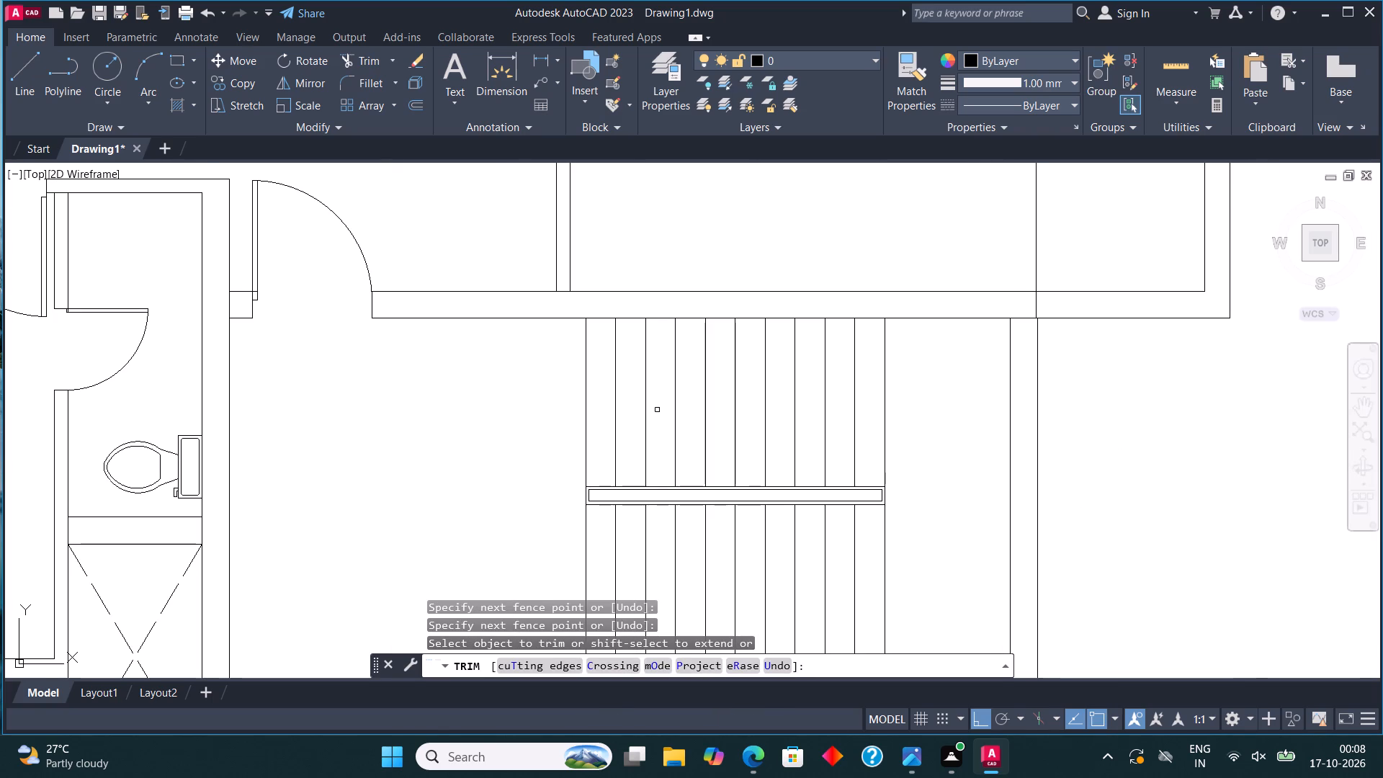
pyautogui.press('Escape')
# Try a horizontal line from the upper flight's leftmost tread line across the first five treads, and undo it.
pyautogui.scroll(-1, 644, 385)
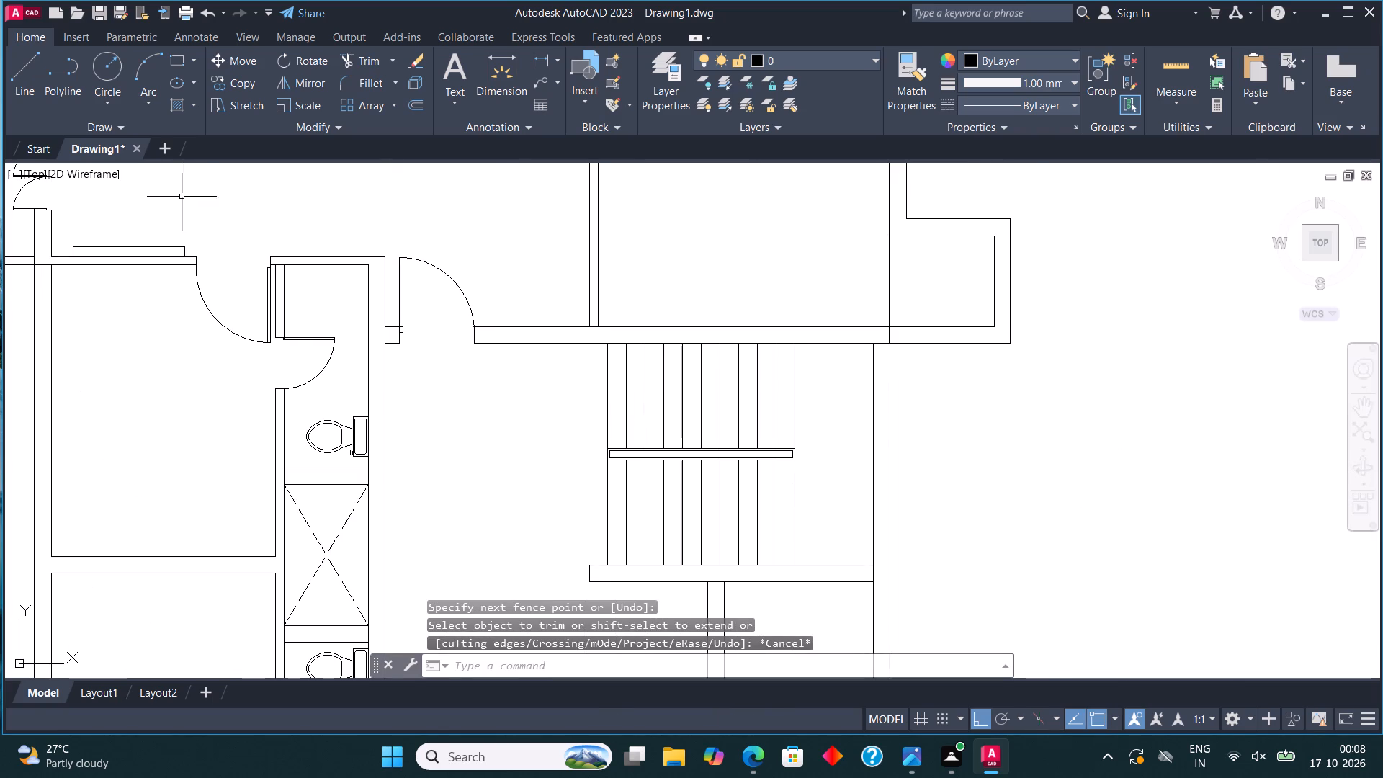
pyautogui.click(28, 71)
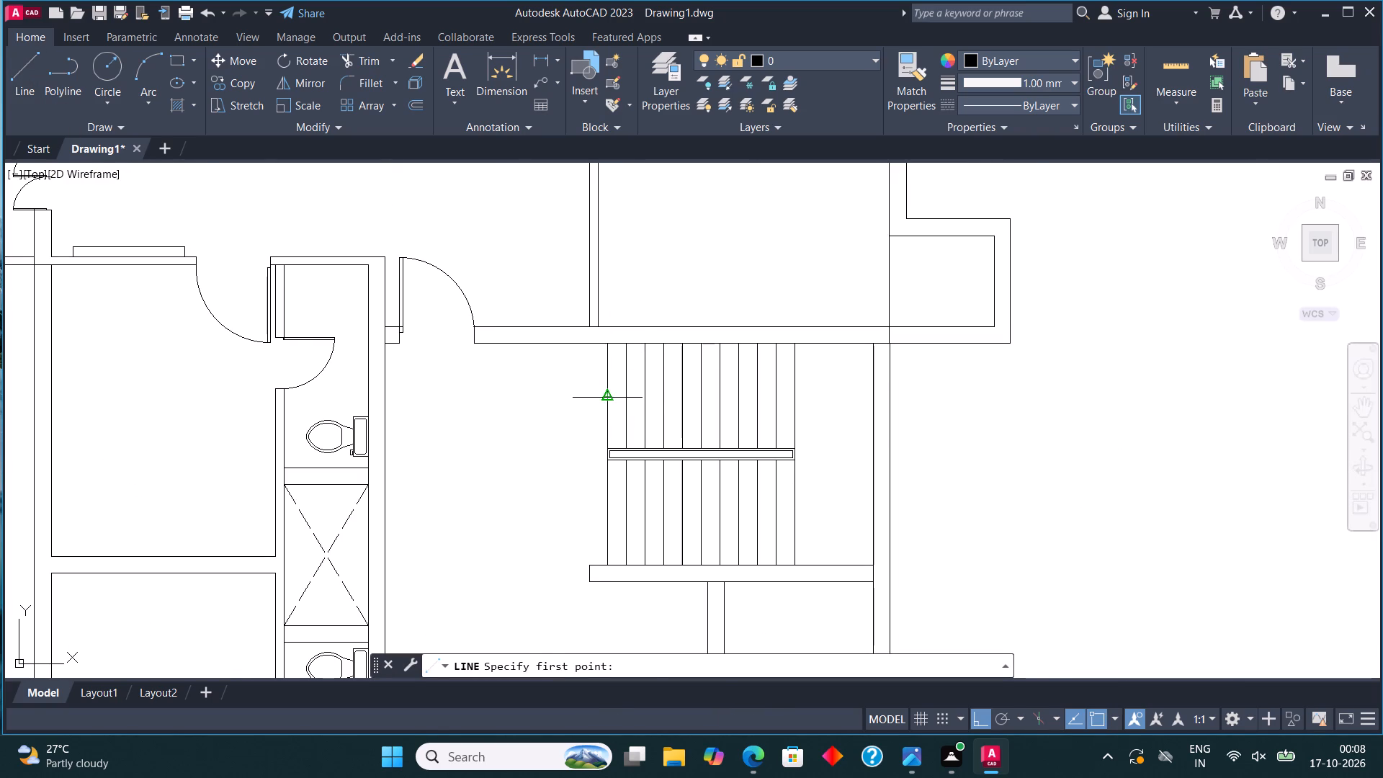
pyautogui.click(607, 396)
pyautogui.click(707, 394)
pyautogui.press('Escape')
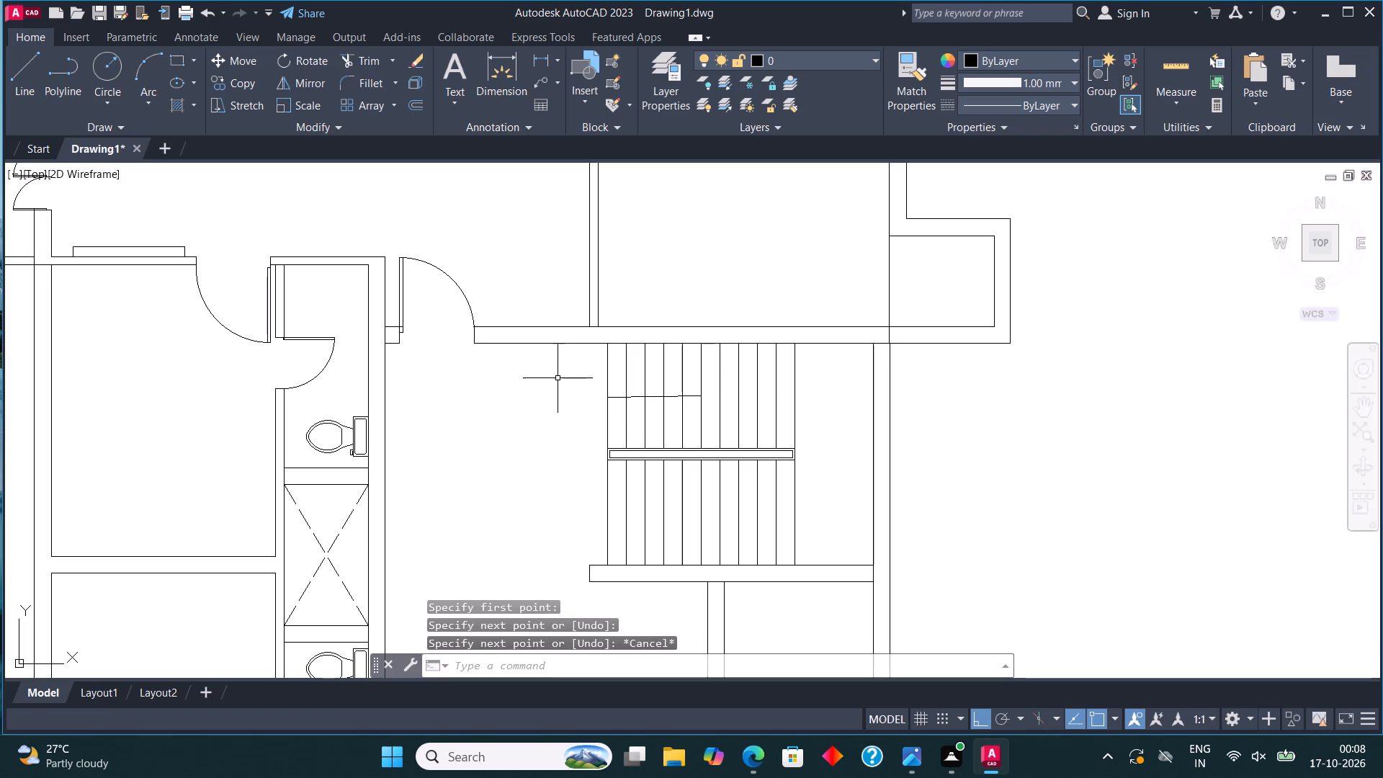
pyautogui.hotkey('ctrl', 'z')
# Draw a horizontal arrow shaft from the midpoint of the upper flight's leftmost tread line across the first five treads.
pyautogui.click(17, 77)
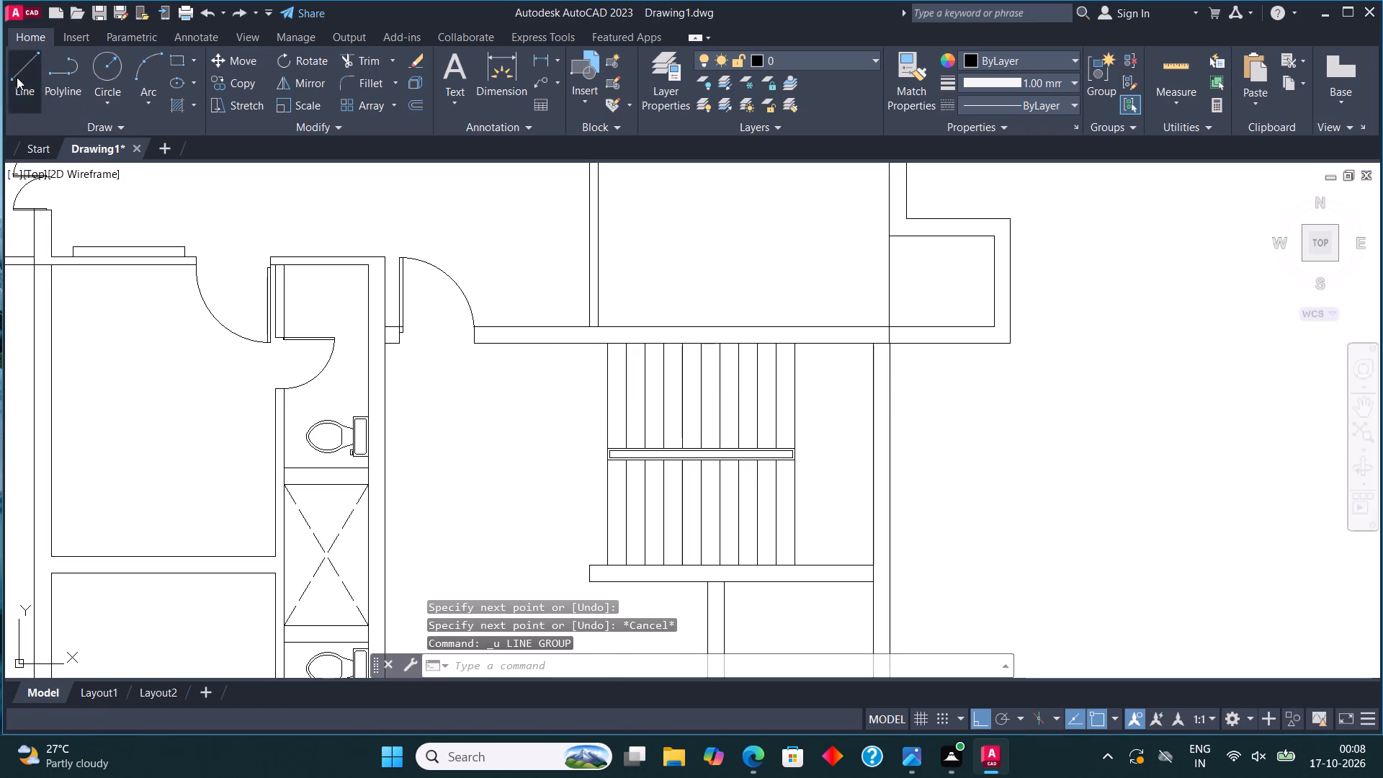
pyautogui.click(606, 393)
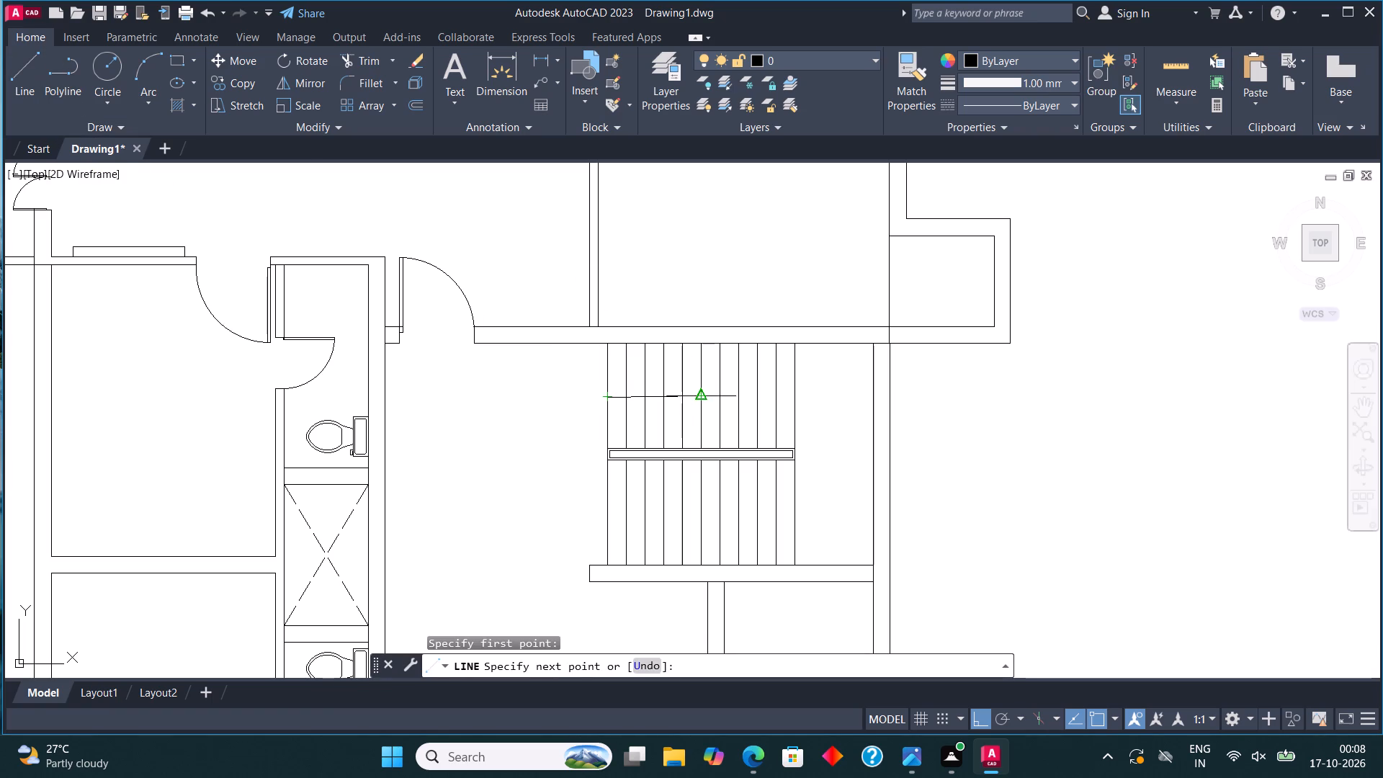
pyautogui.click(700, 392)
pyautogui.hotkey('ctrl', 'z')
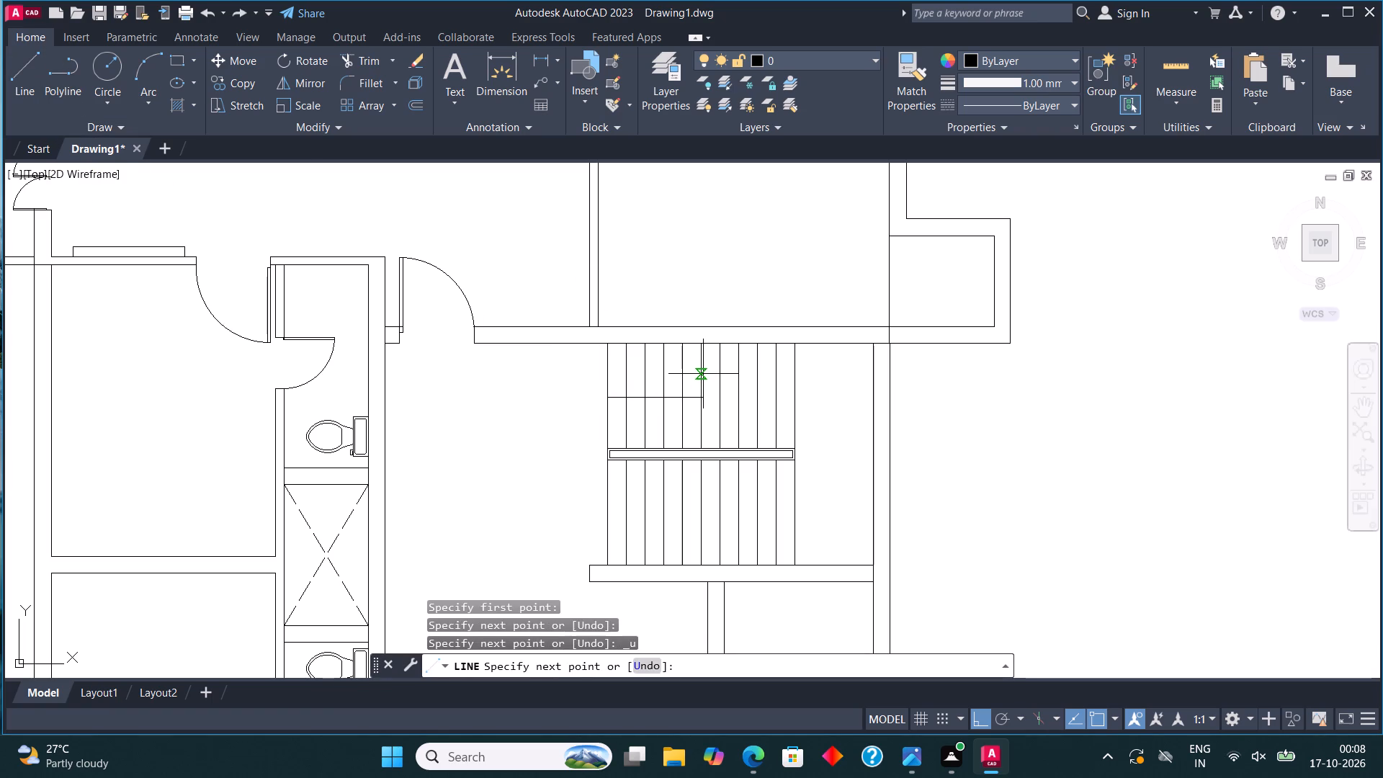
pyautogui.scroll(3, 700, 403)
pyautogui.click(699, 375)
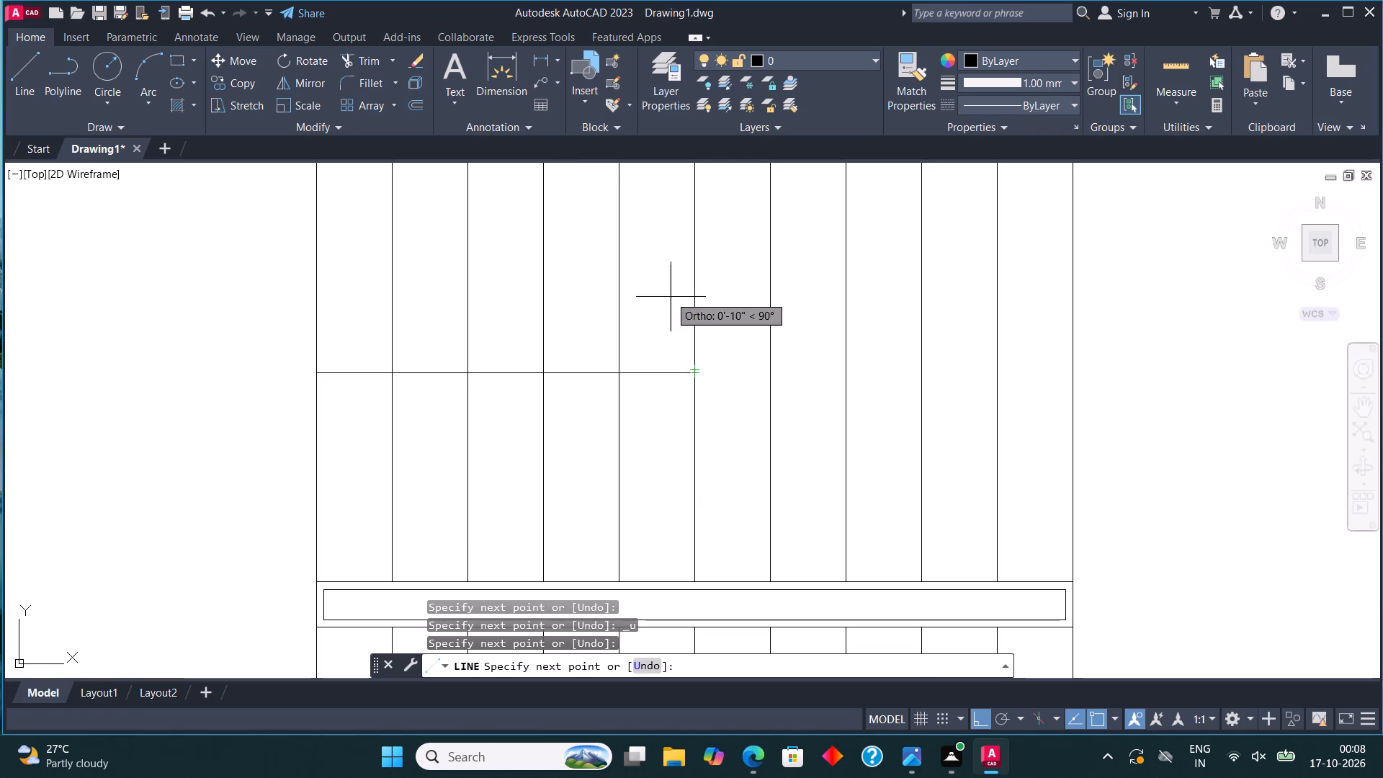
pyautogui.press('Escape')
# Draw a diagonal arrowhead line from the shaft's right end down and back to the previous tread line.
pyautogui.click(19, 74)
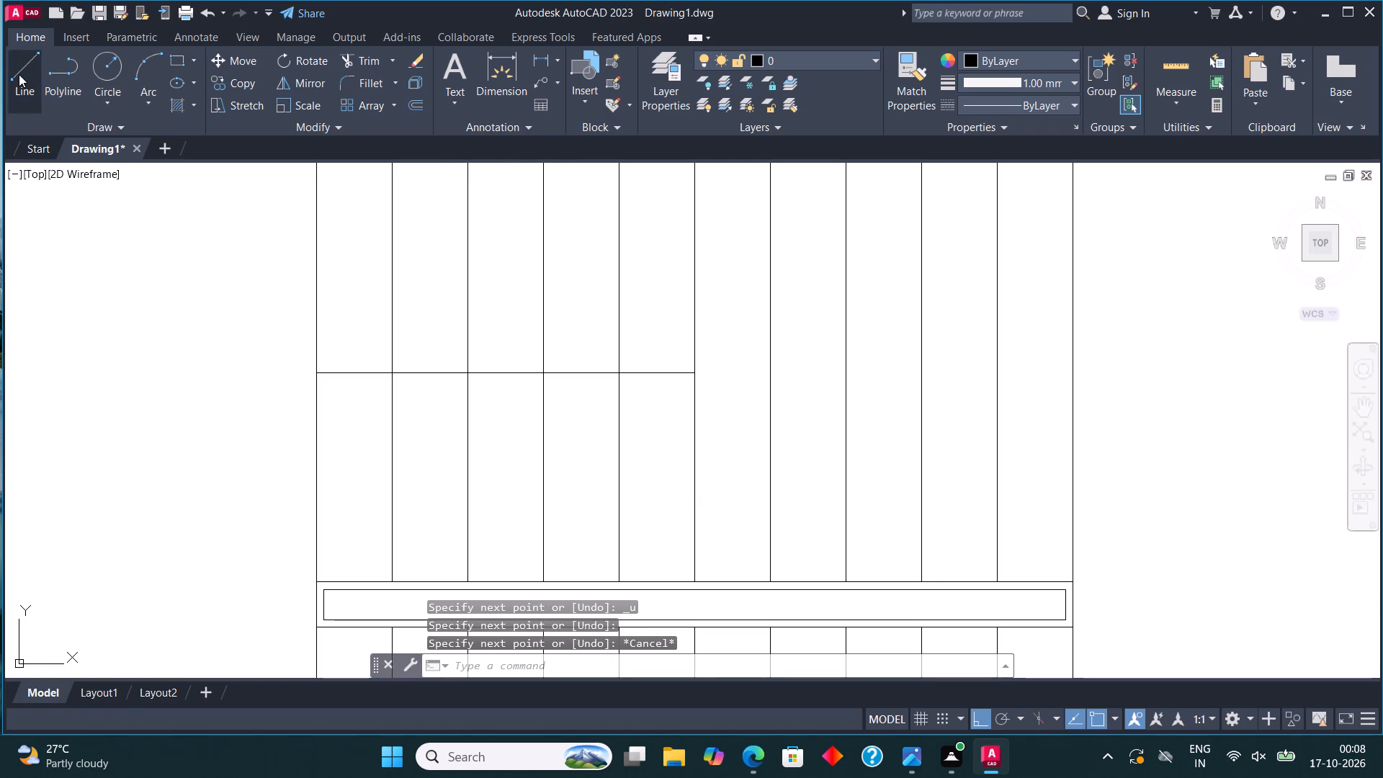
pyautogui.scroll(1, 19, 74)
pyautogui.click(697, 377)
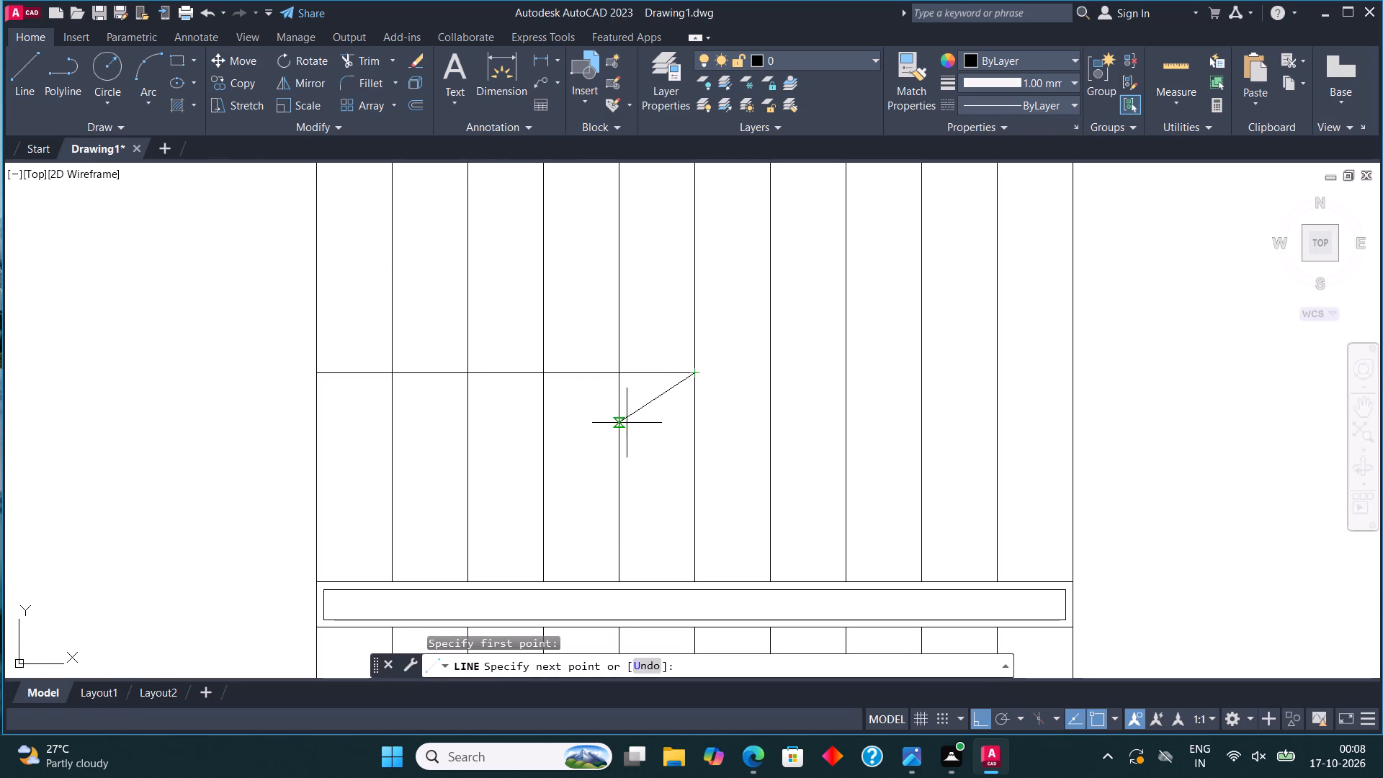
pyautogui.click(619, 437)
pyautogui.press('Escape')
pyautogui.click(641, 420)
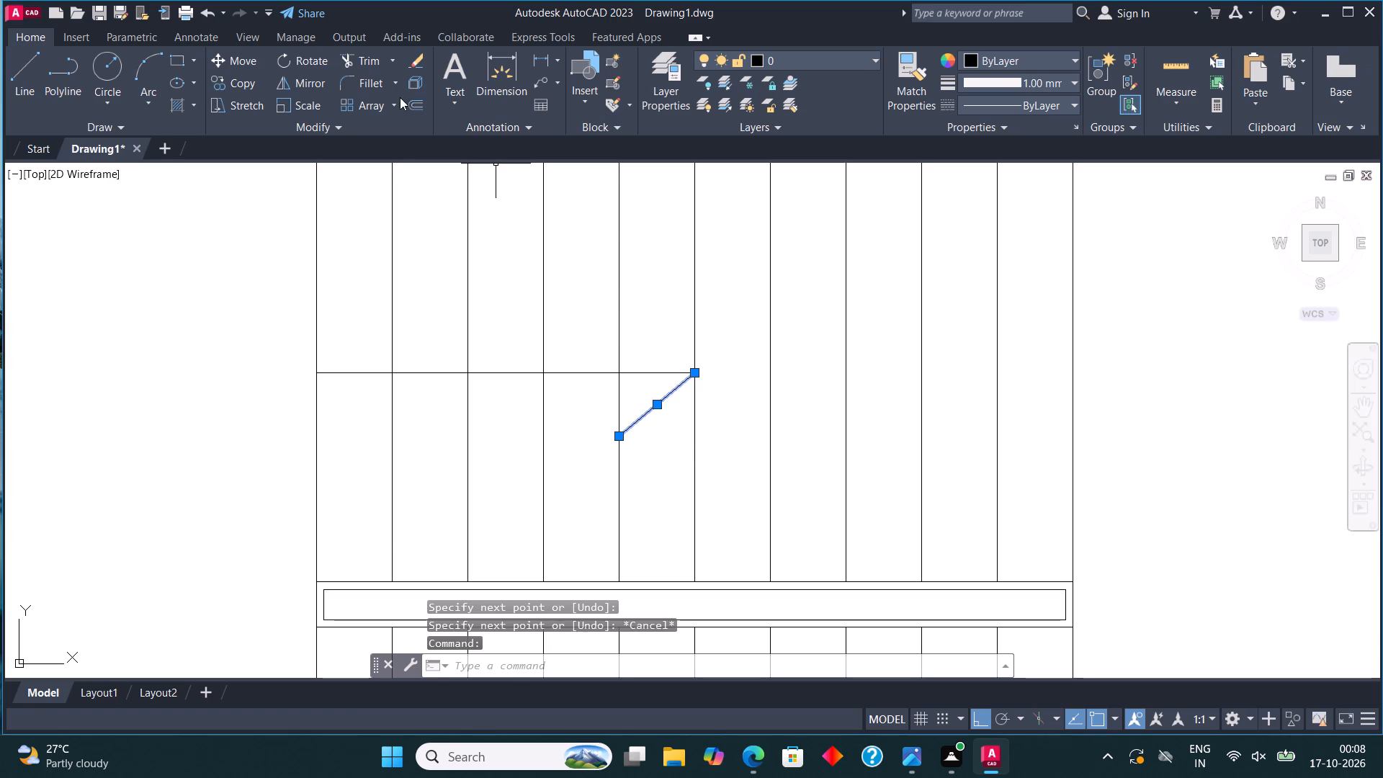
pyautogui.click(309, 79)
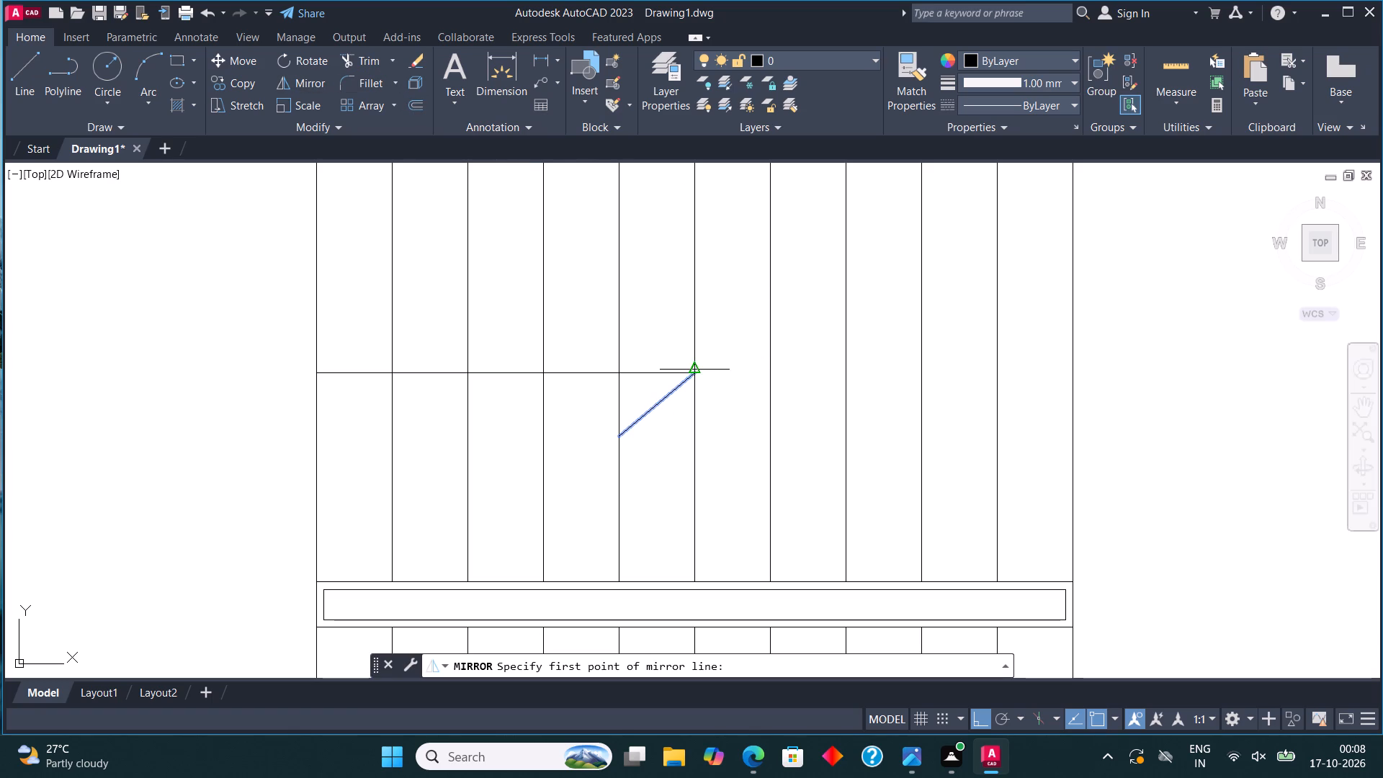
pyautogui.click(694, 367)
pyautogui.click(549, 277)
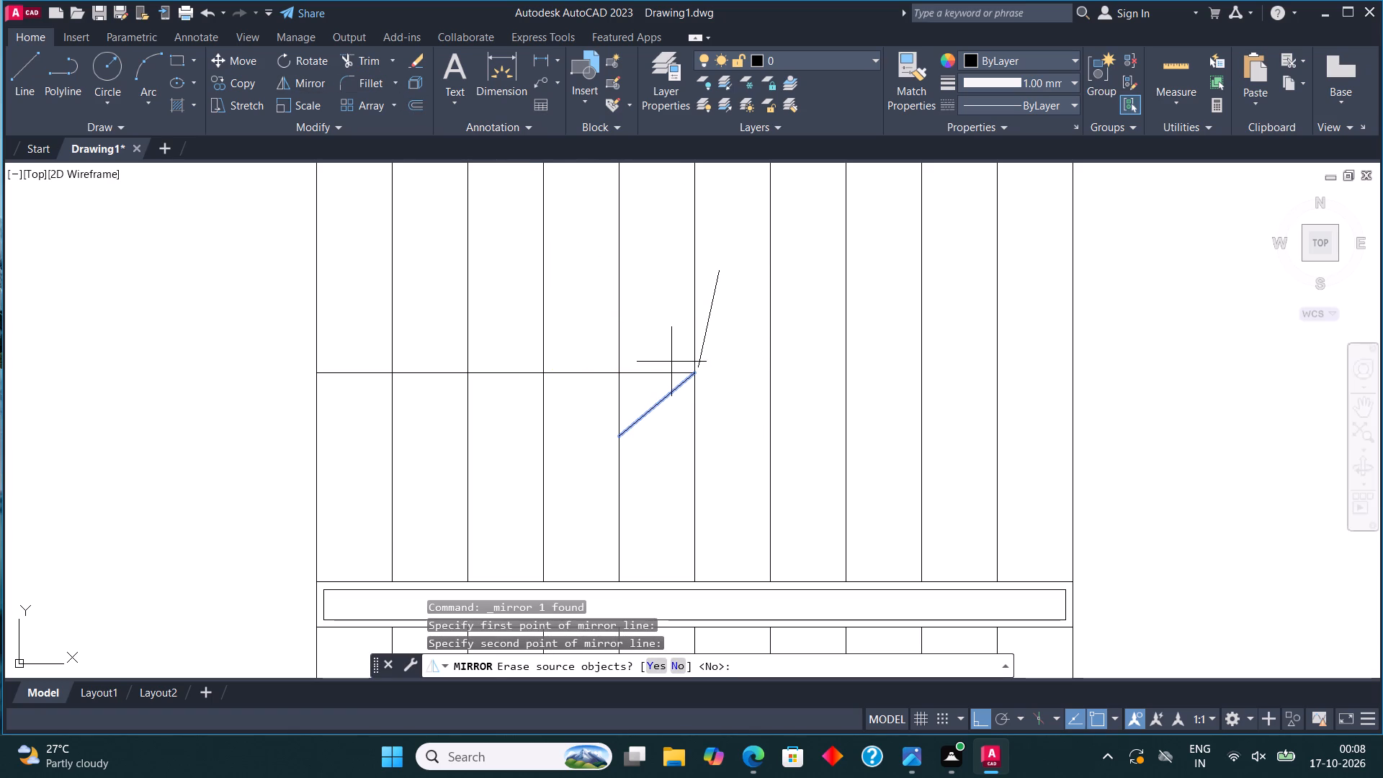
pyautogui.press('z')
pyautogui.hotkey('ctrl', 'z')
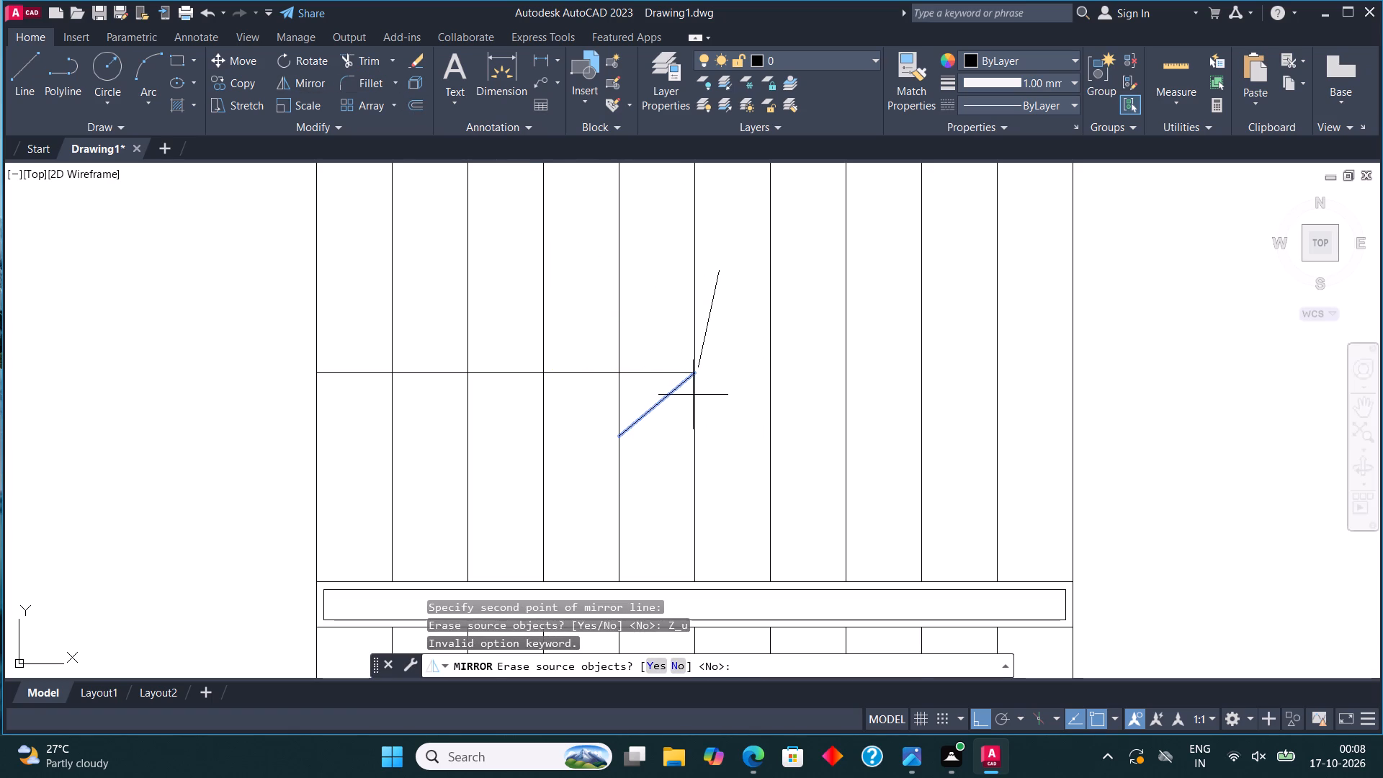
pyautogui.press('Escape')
# Mirror the diagonal arrowhead line about a horizontal axis at the shaft's tip, keeping the source line.
pyautogui.click(658, 404)
pyautogui.click(292, 85)
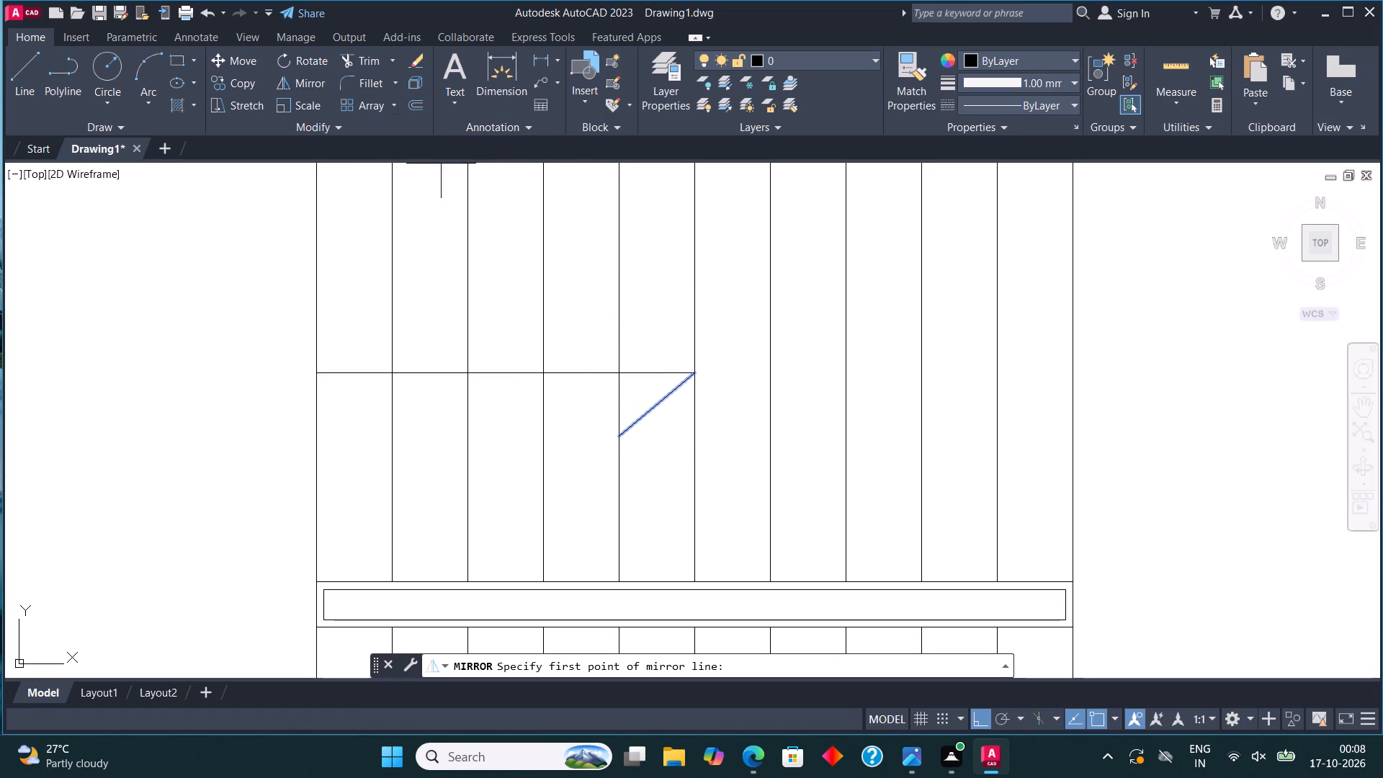
pyautogui.click(693, 371)
pyautogui.click(630, 313)
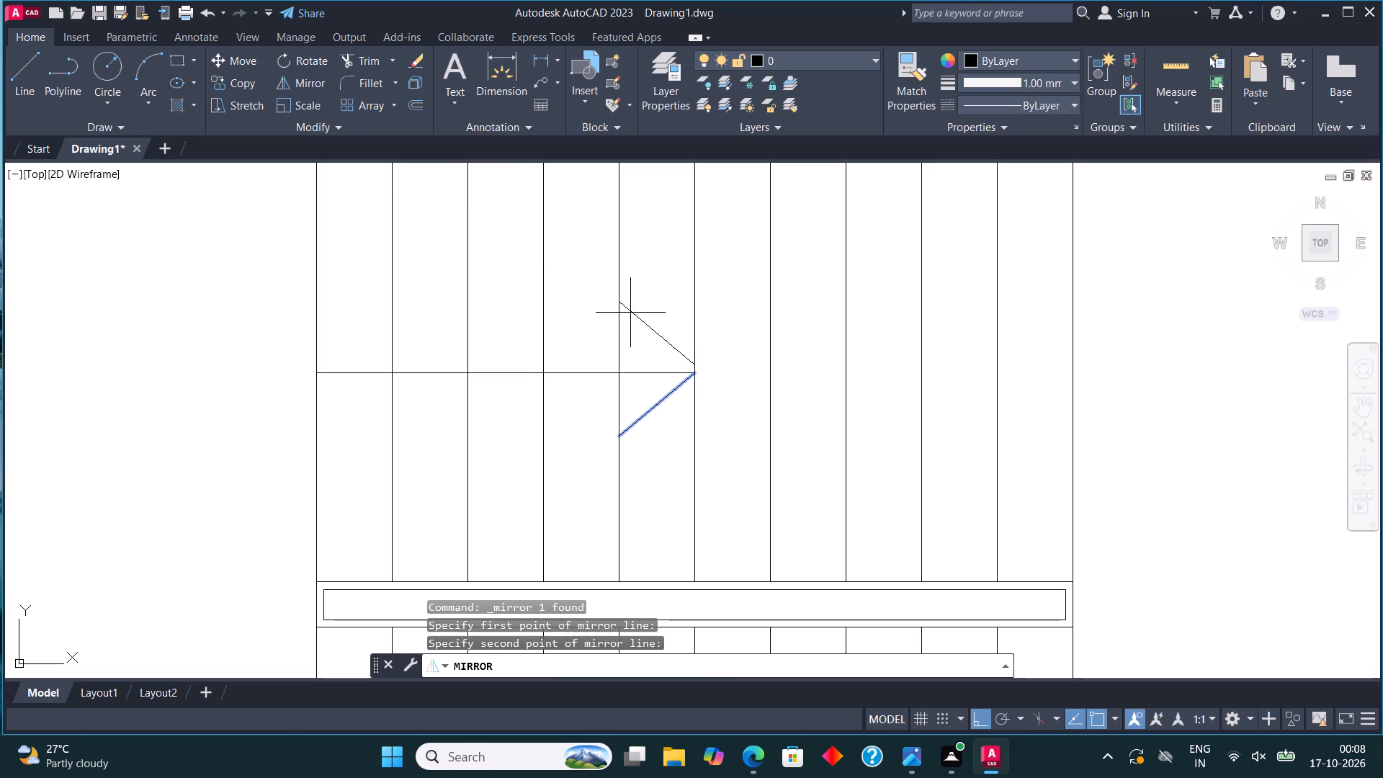
pyautogui.click(676, 662)
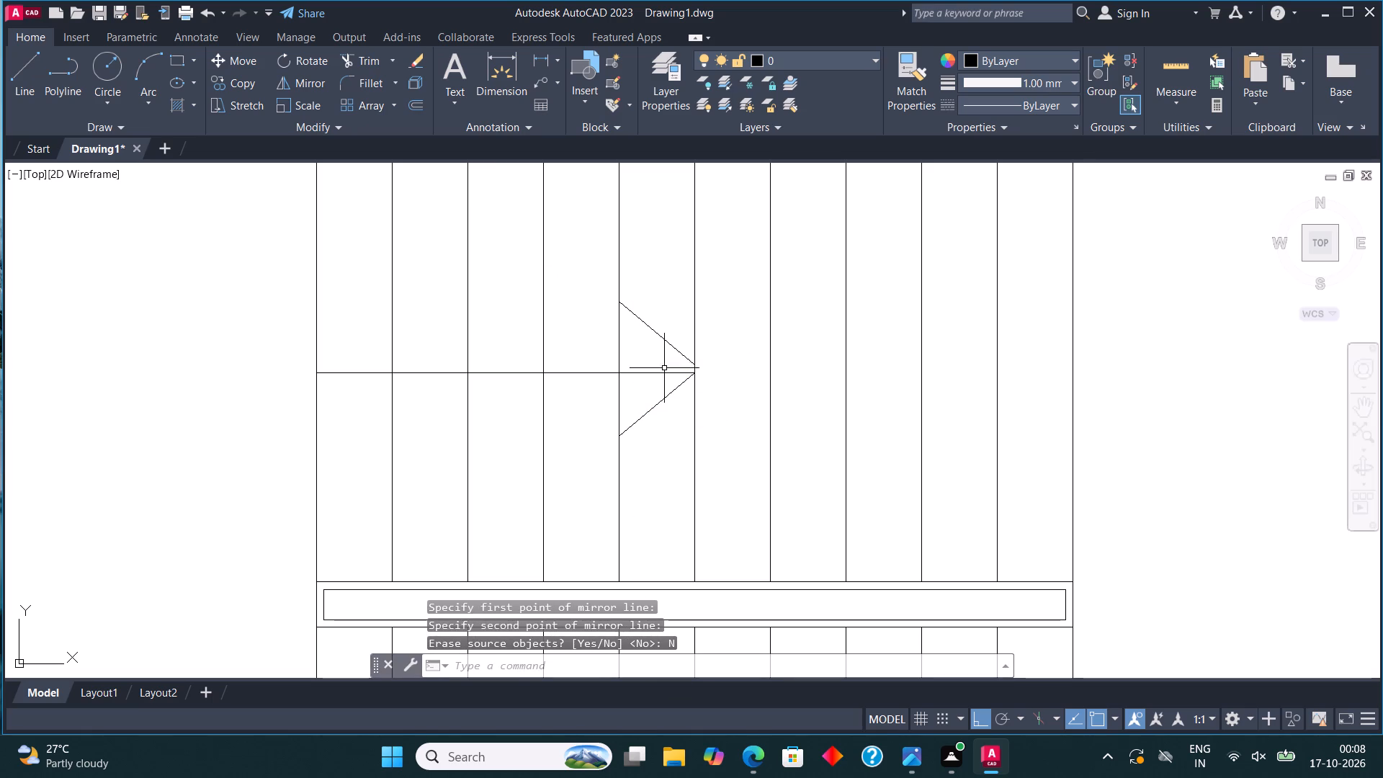
# Move the mirrored upper arrowhead line down so its right end meets the shaft's tip.
pyautogui.click(673, 344)
pyautogui.click(237, 58)
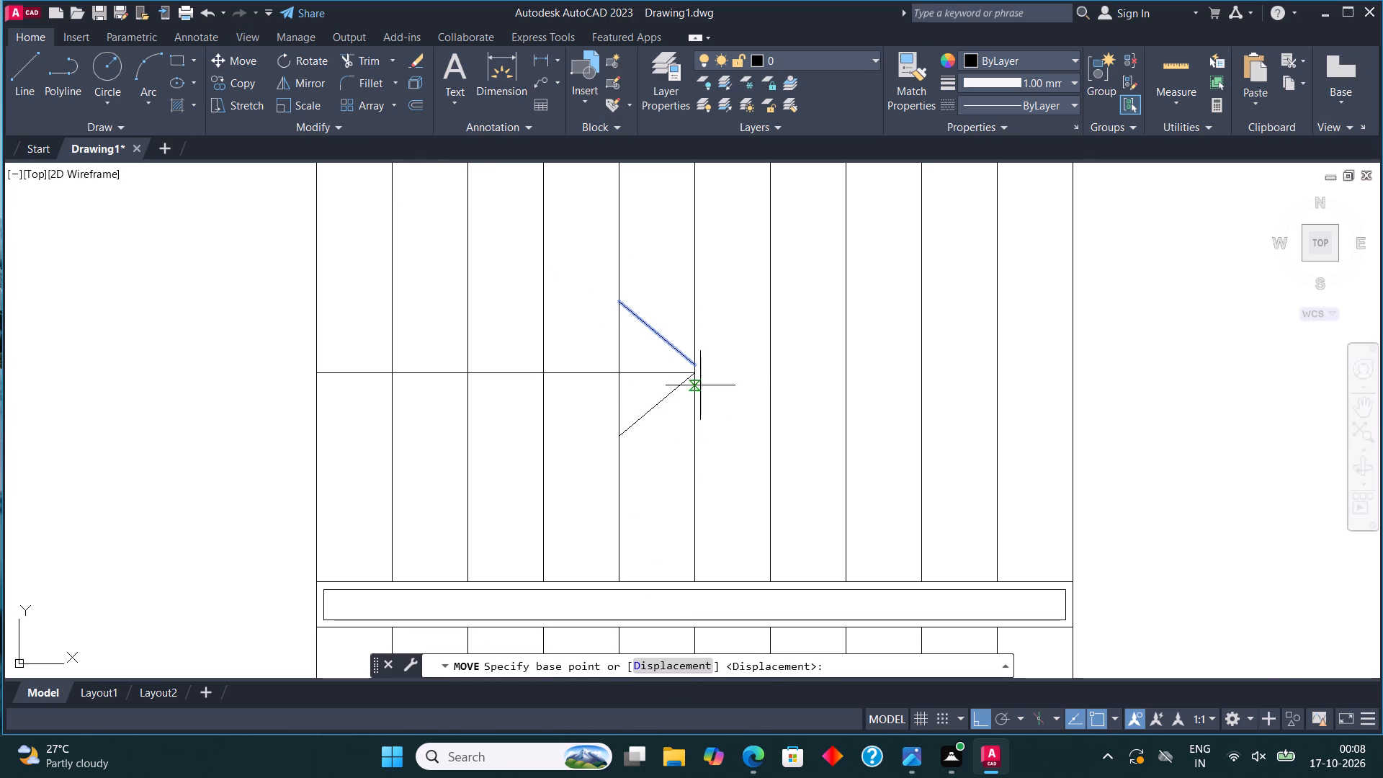
pyautogui.scroll(3, 705, 379)
pyautogui.click(655, 326)
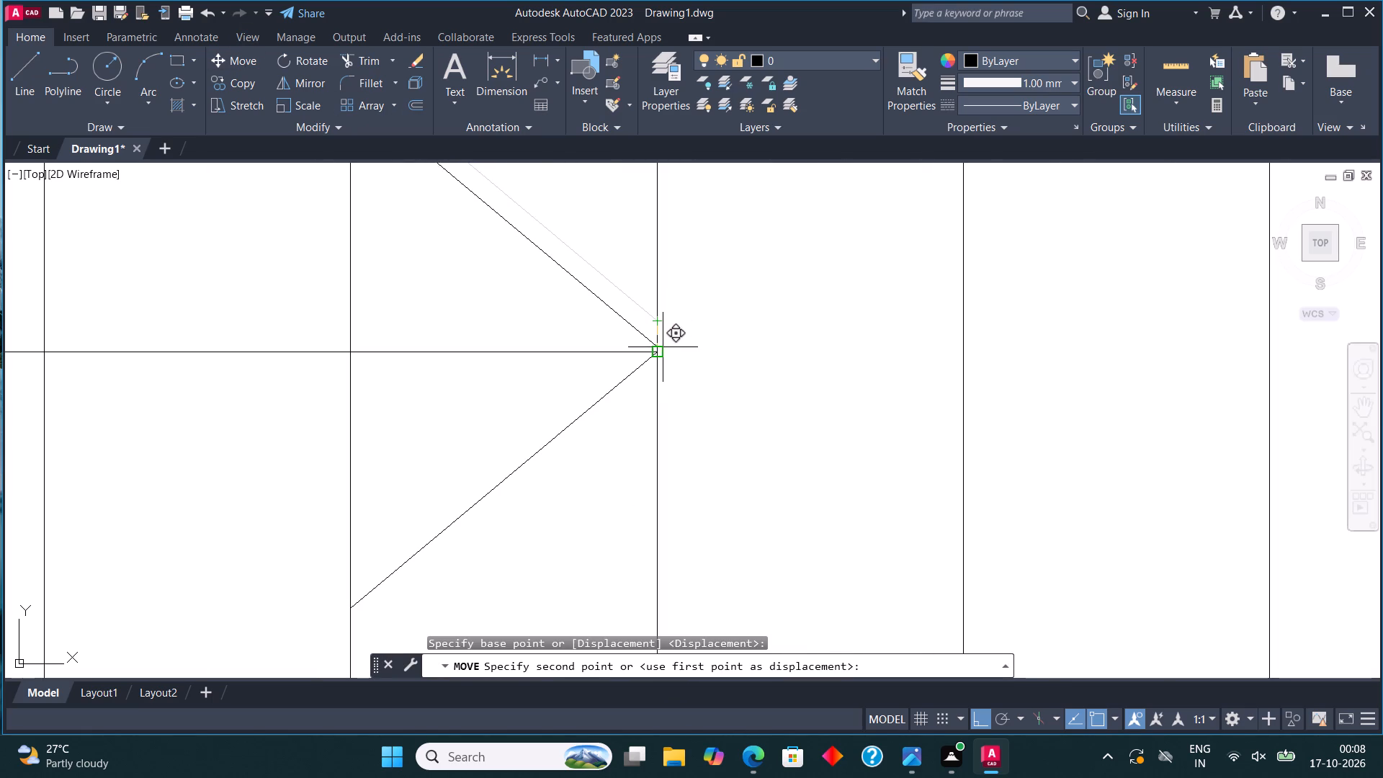
pyautogui.click(663, 346)
# Hatch both halves of the arrowhead with the SOLID pattern.
pyautogui.scroll(-3, 740, 418)
pyautogui.press('h')
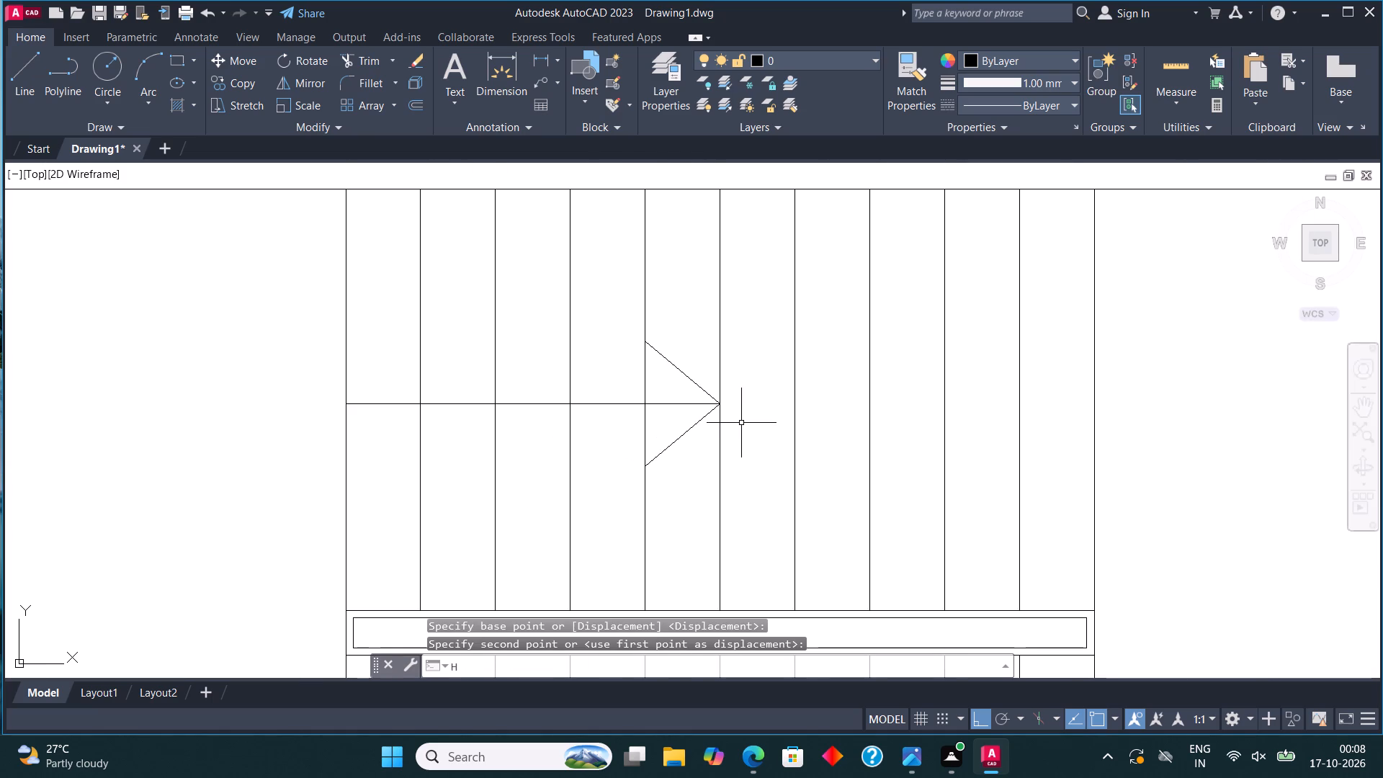
pyautogui.press('Return')
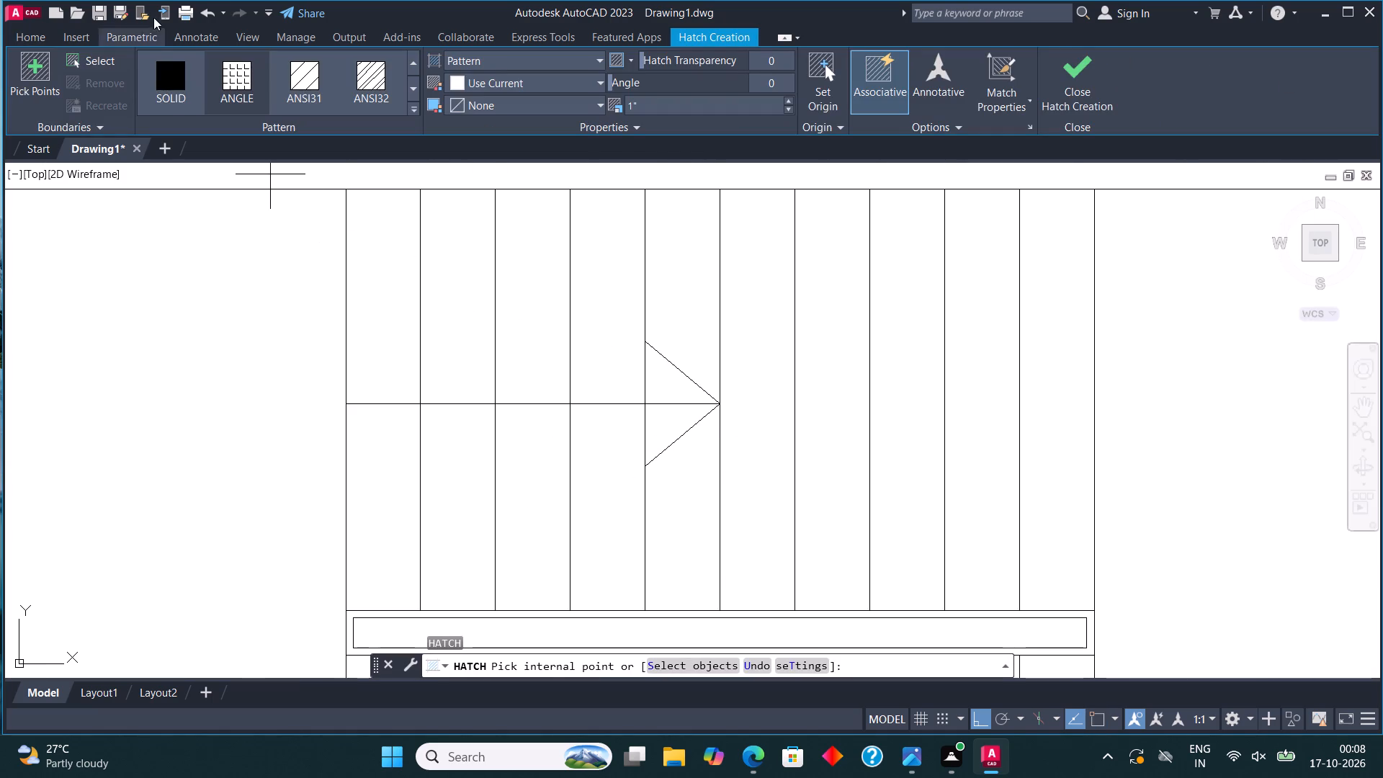
pyautogui.click(164, 65)
pyautogui.click(689, 410)
pyautogui.click(671, 383)
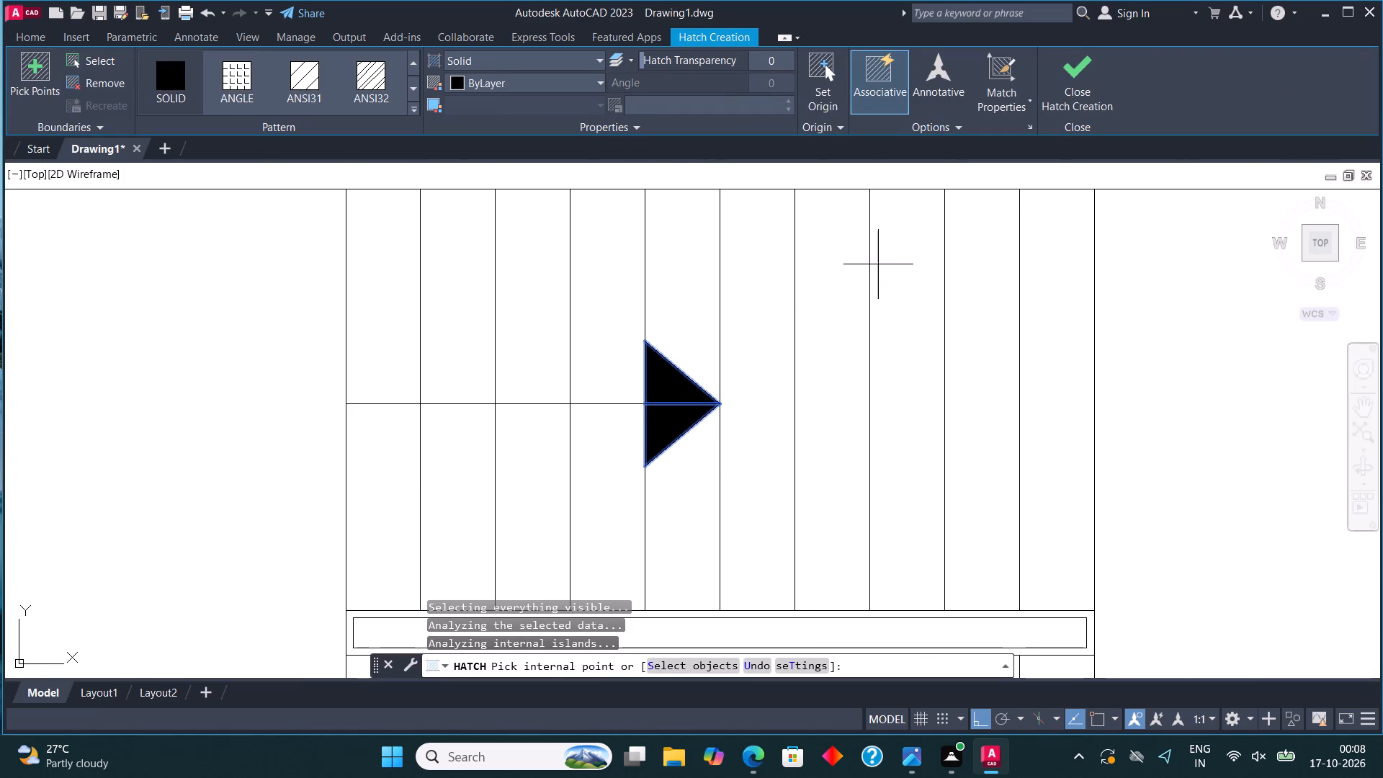
pyautogui.click(1091, 71)
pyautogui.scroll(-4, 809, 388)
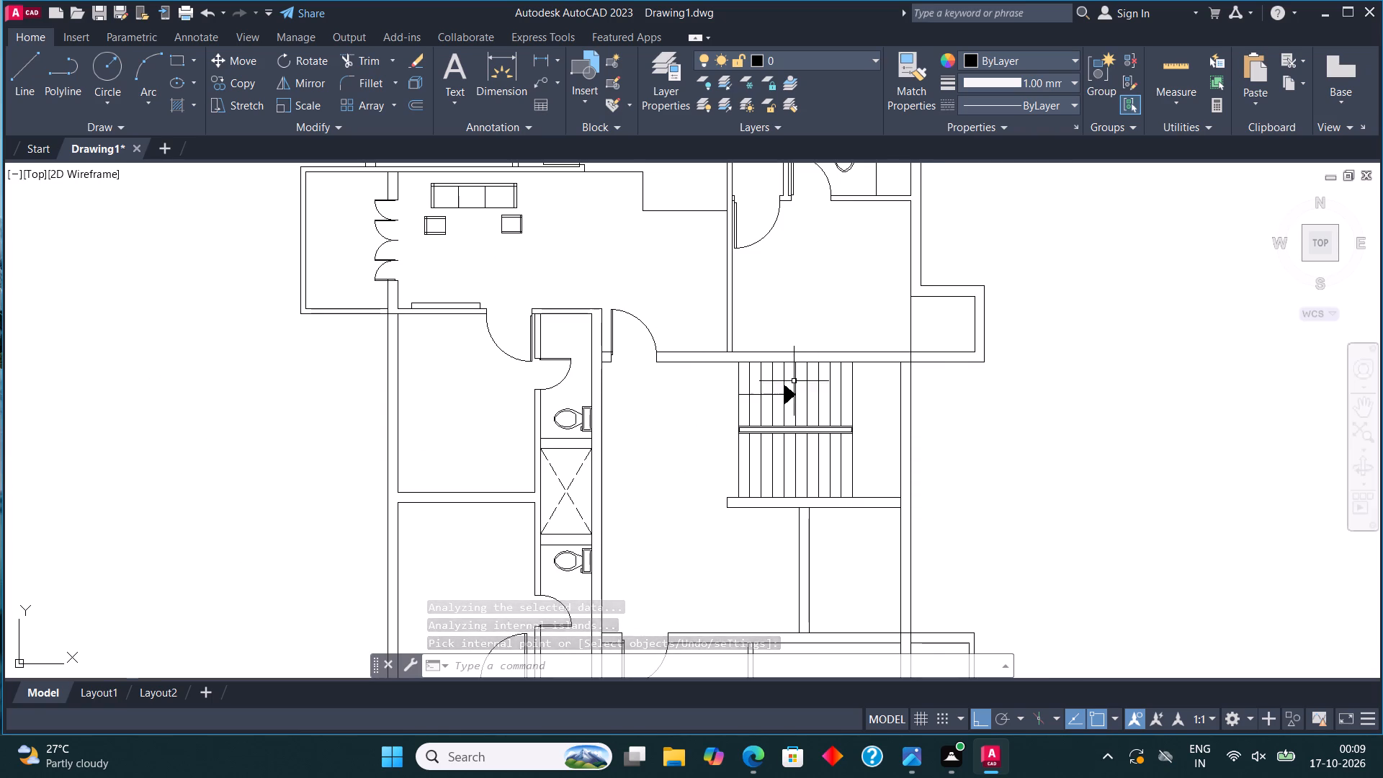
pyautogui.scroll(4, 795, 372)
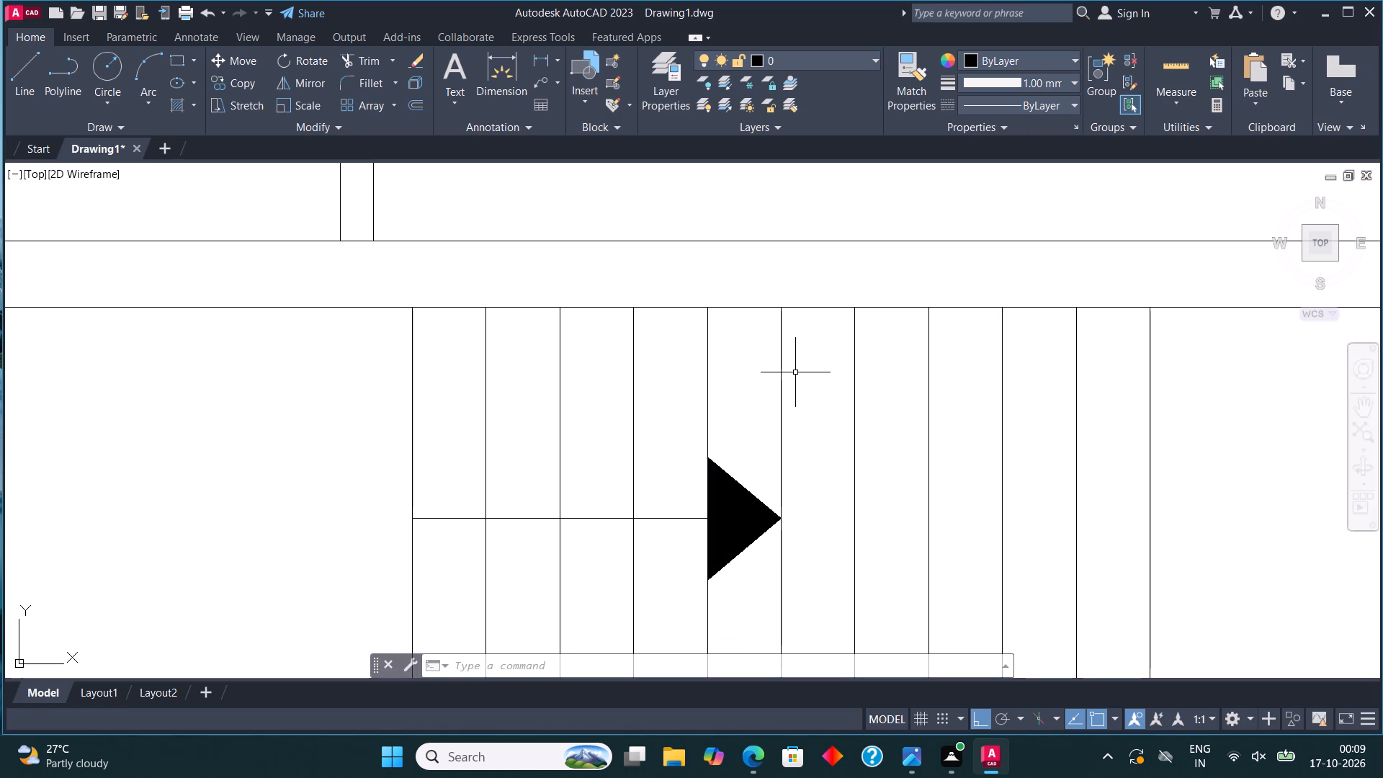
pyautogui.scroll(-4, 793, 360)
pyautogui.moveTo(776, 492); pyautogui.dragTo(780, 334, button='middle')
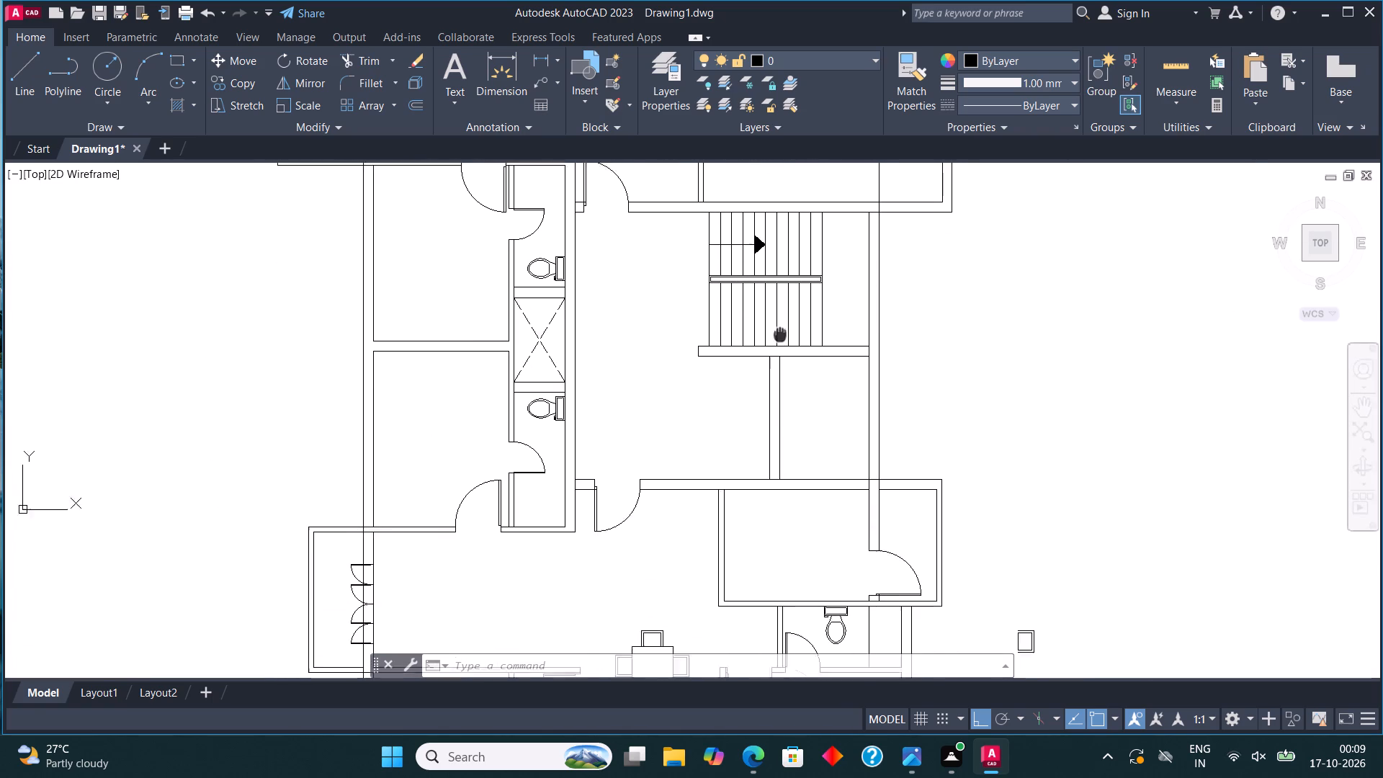
# Draw a large rectangle inside the shaft room below the staircase, with a narrow upright rectangle between it and the right-hand wall.
pyautogui.moveTo(780, 334); pyautogui.dragTo(778, 327, button='middle')
pyautogui.scroll(2, 861, 392)
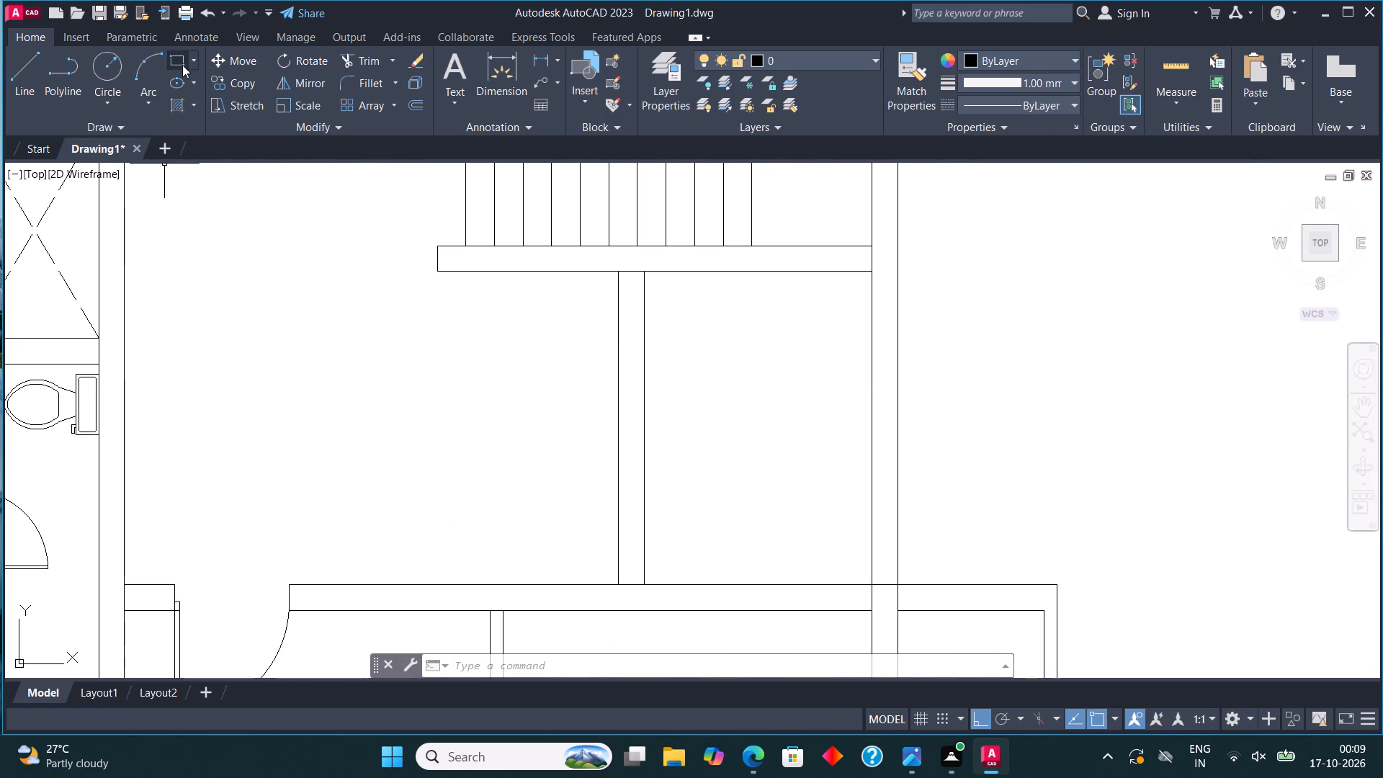
pyautogui.click(181, 63)
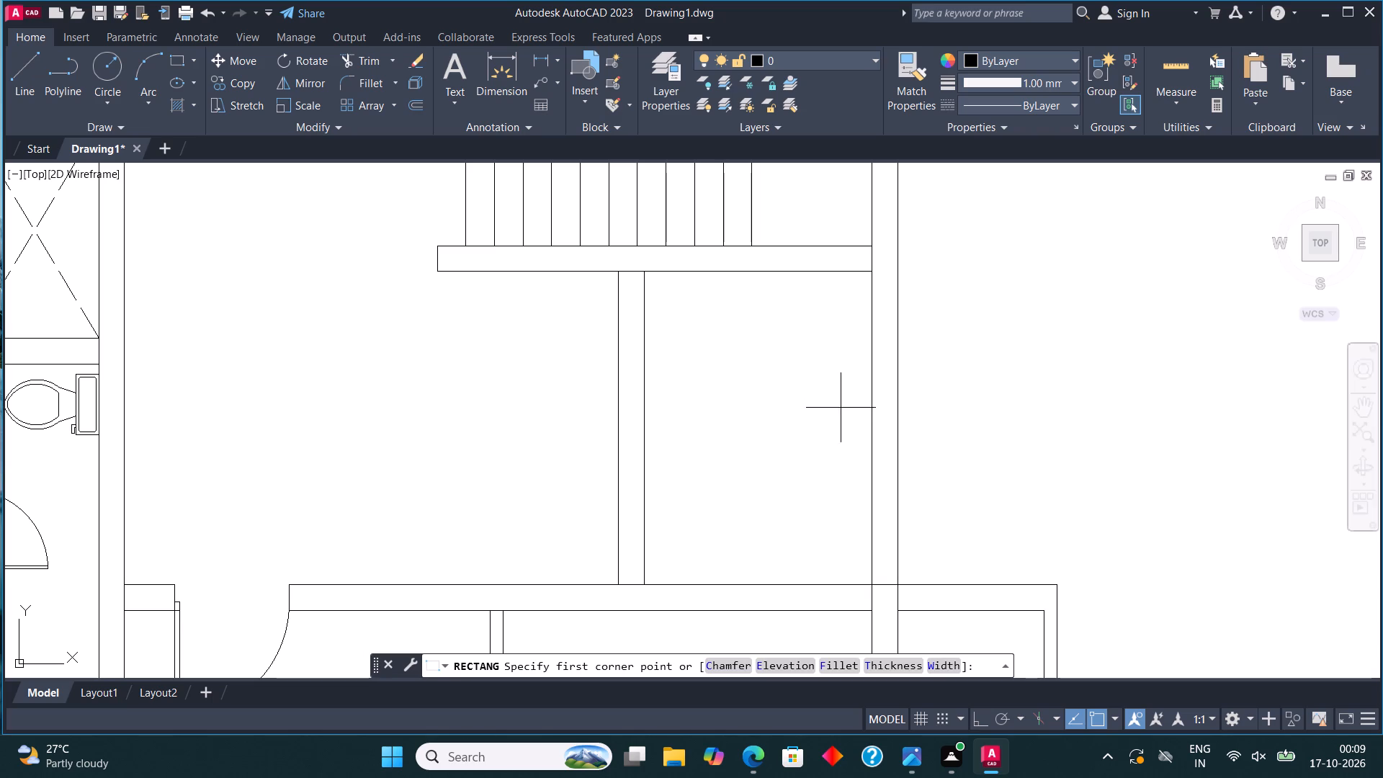
pyautogui.click(660, 329)
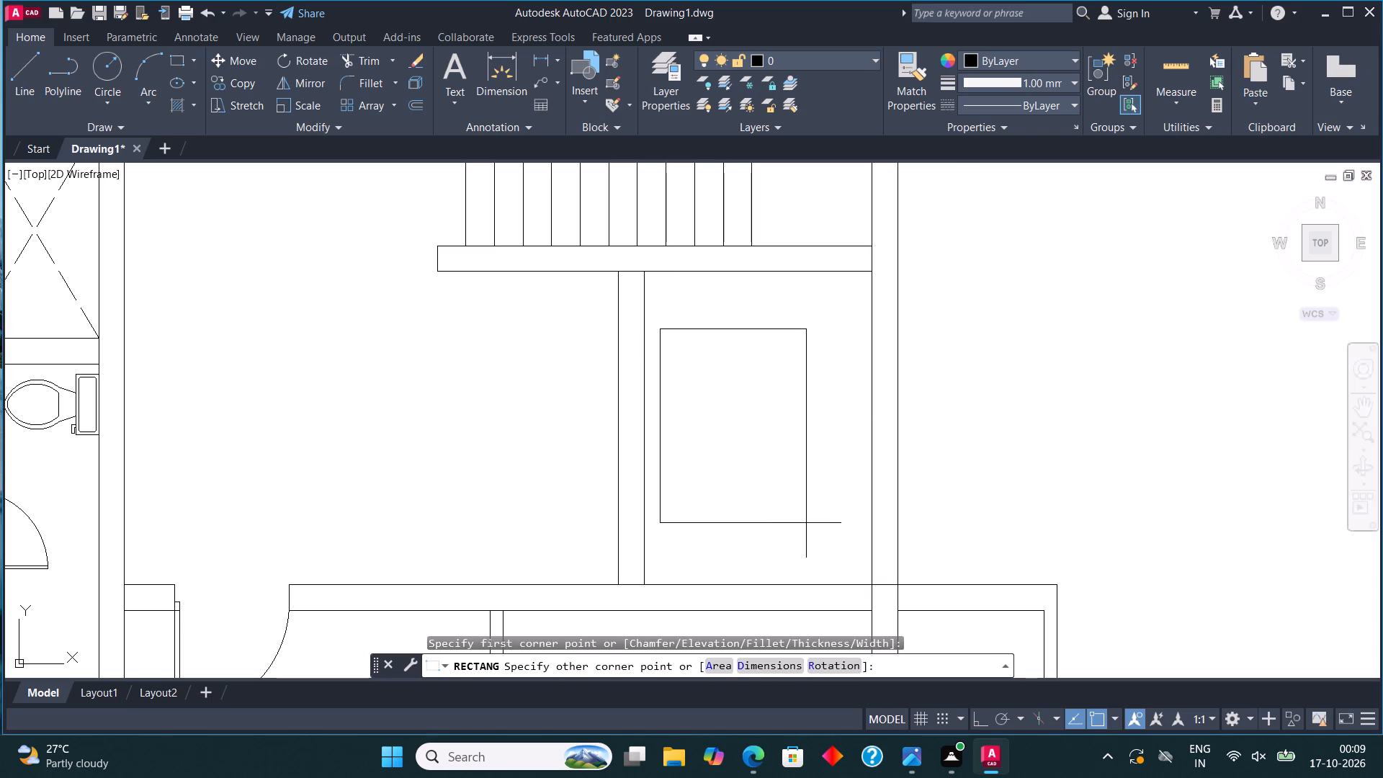
pyautogui.click(825, 524)
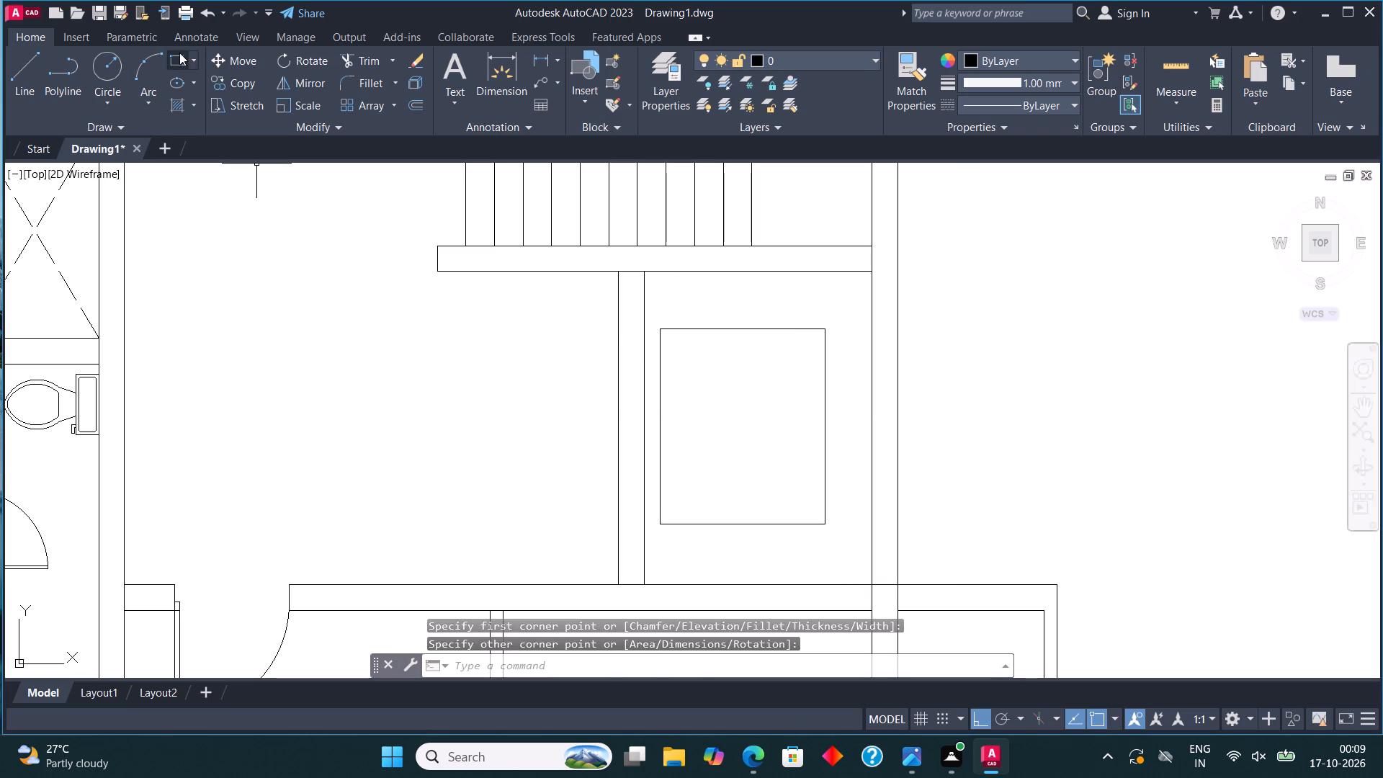
pyautogui.click(179, 53)
pyautogui.click(836, 492)
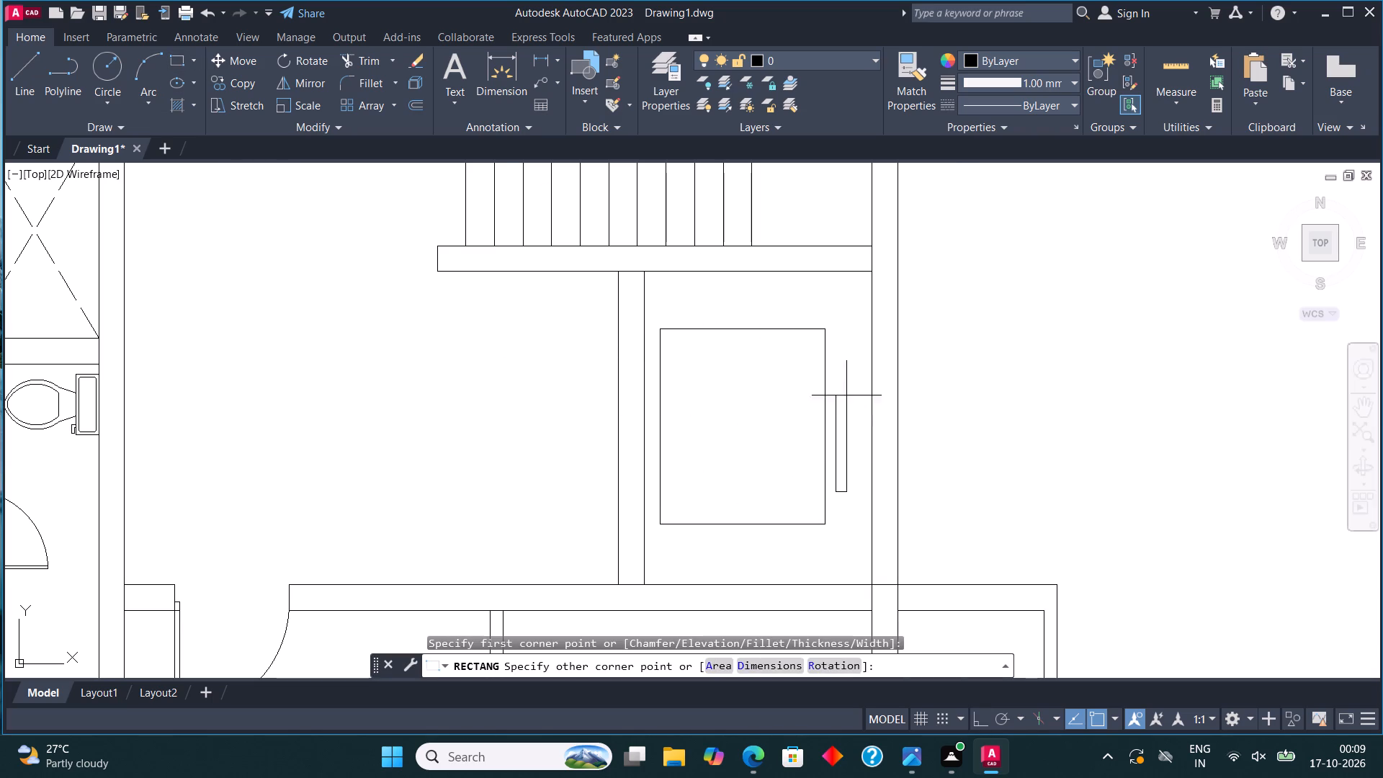
pyautogui.click(850, 365)
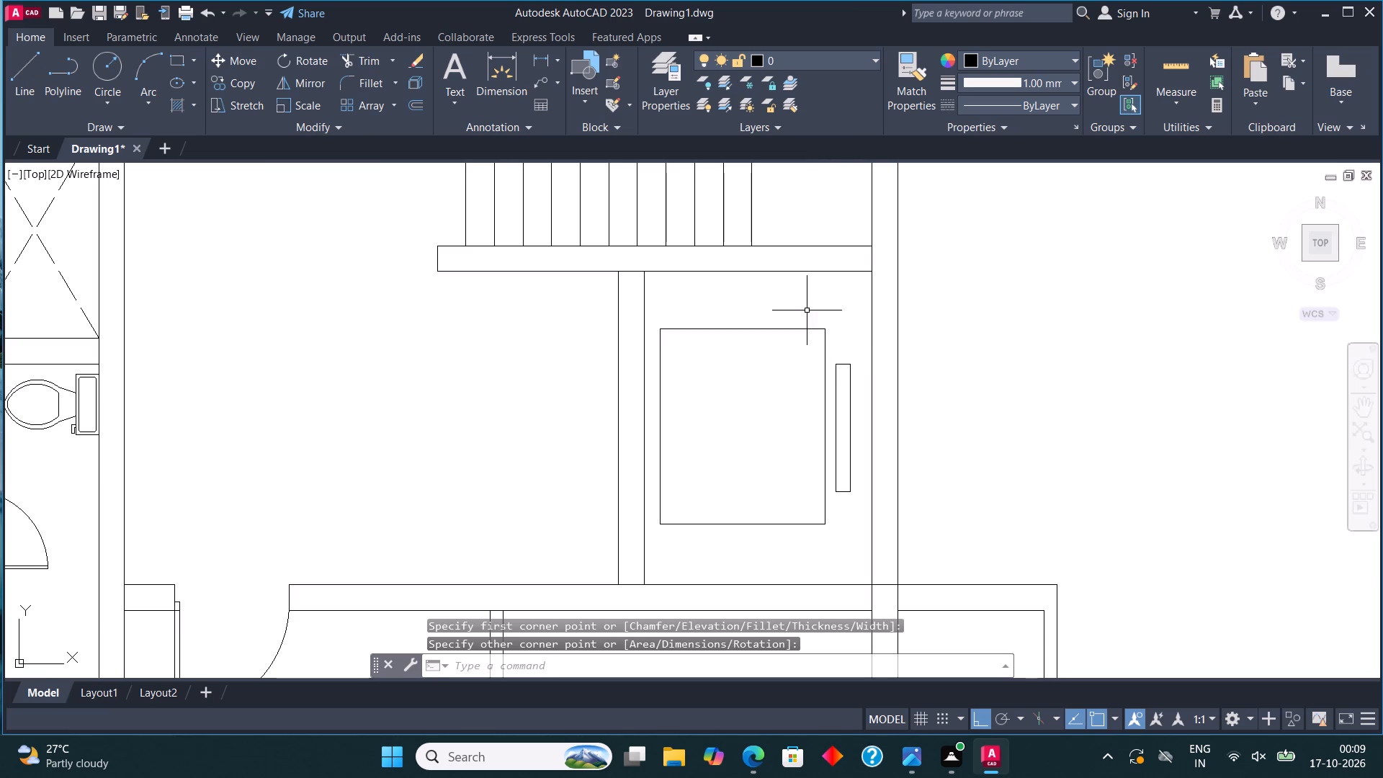
# Draw a counter outline from the inner wall's end beside the door, 2' to the left and straight up toward the upper wall.
pyautogui.scroll(-2, 807, 310)
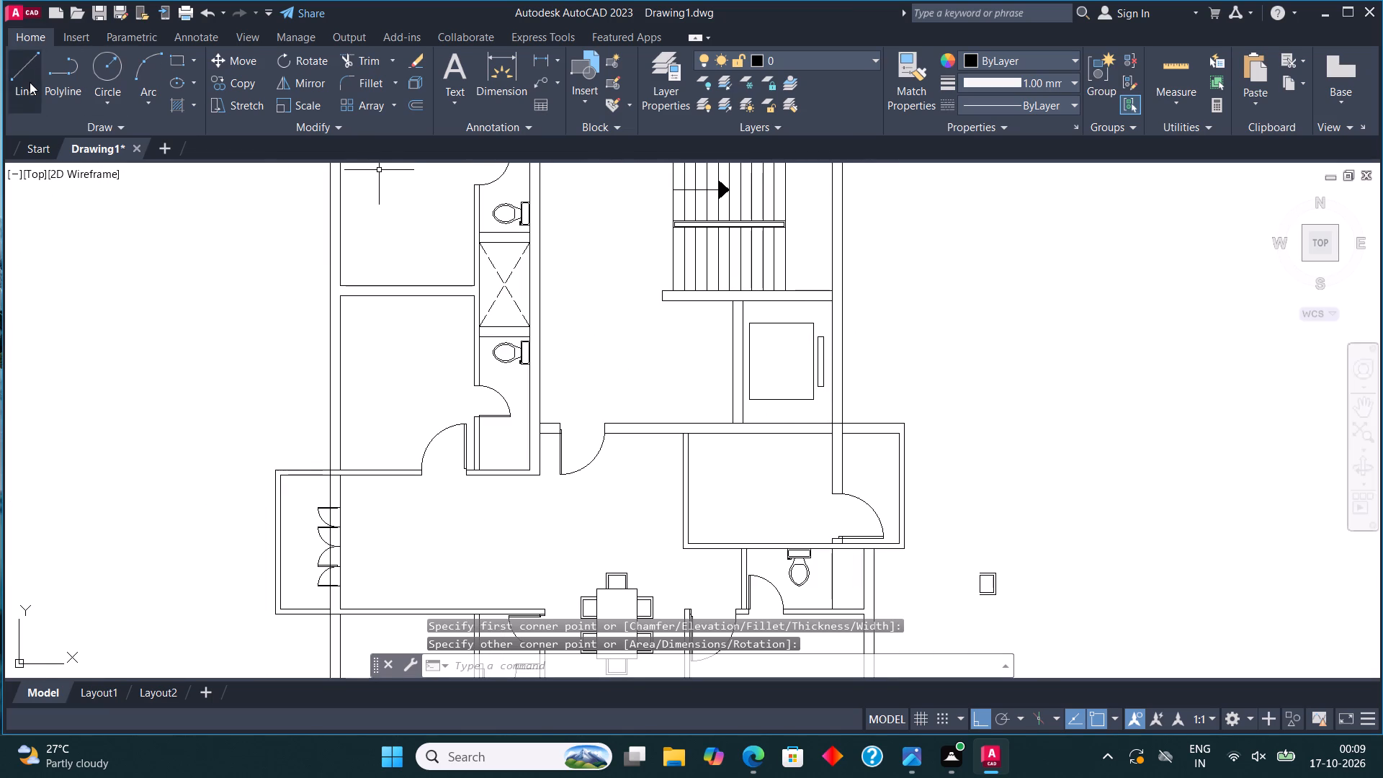
pyautogui.click(30, 82)
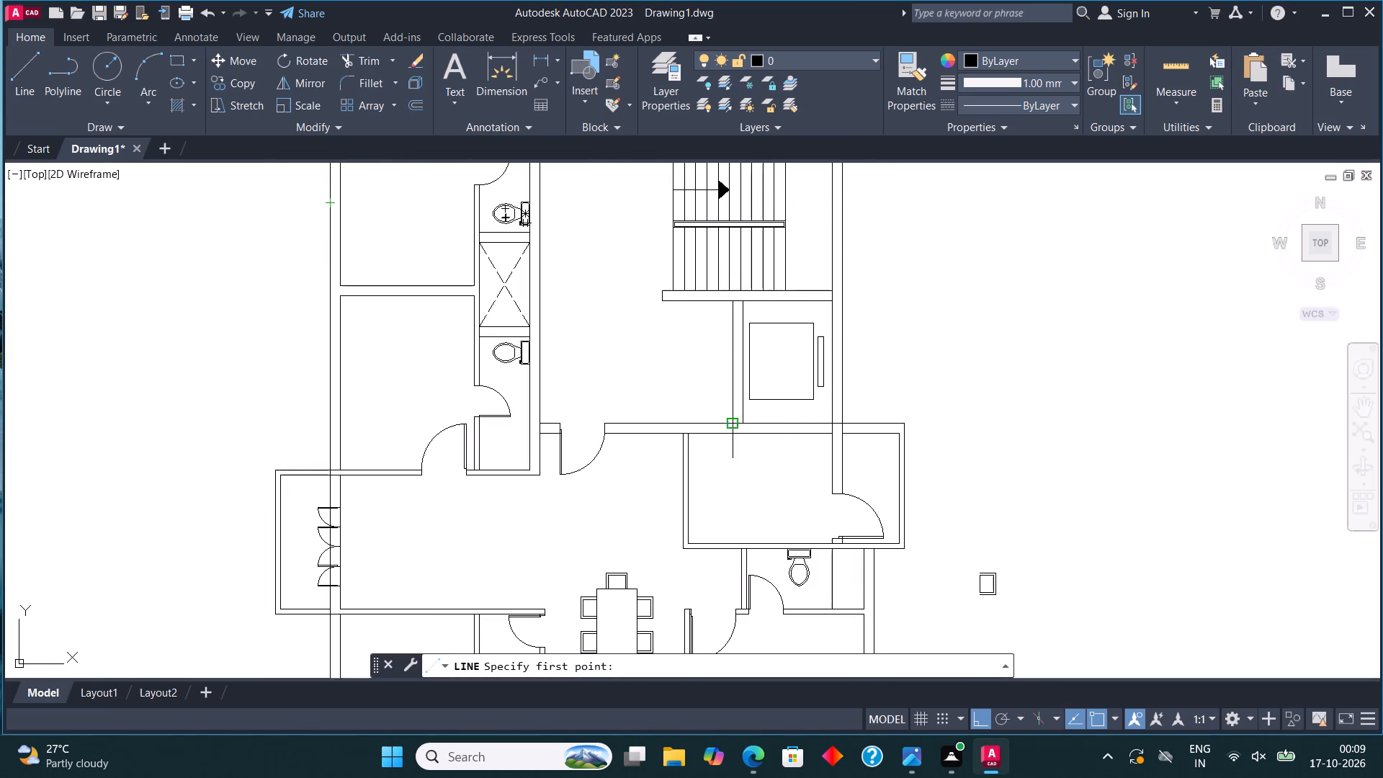
pyautogui.scroll(2, 822, 484)
pyautogui.click(842, 510)
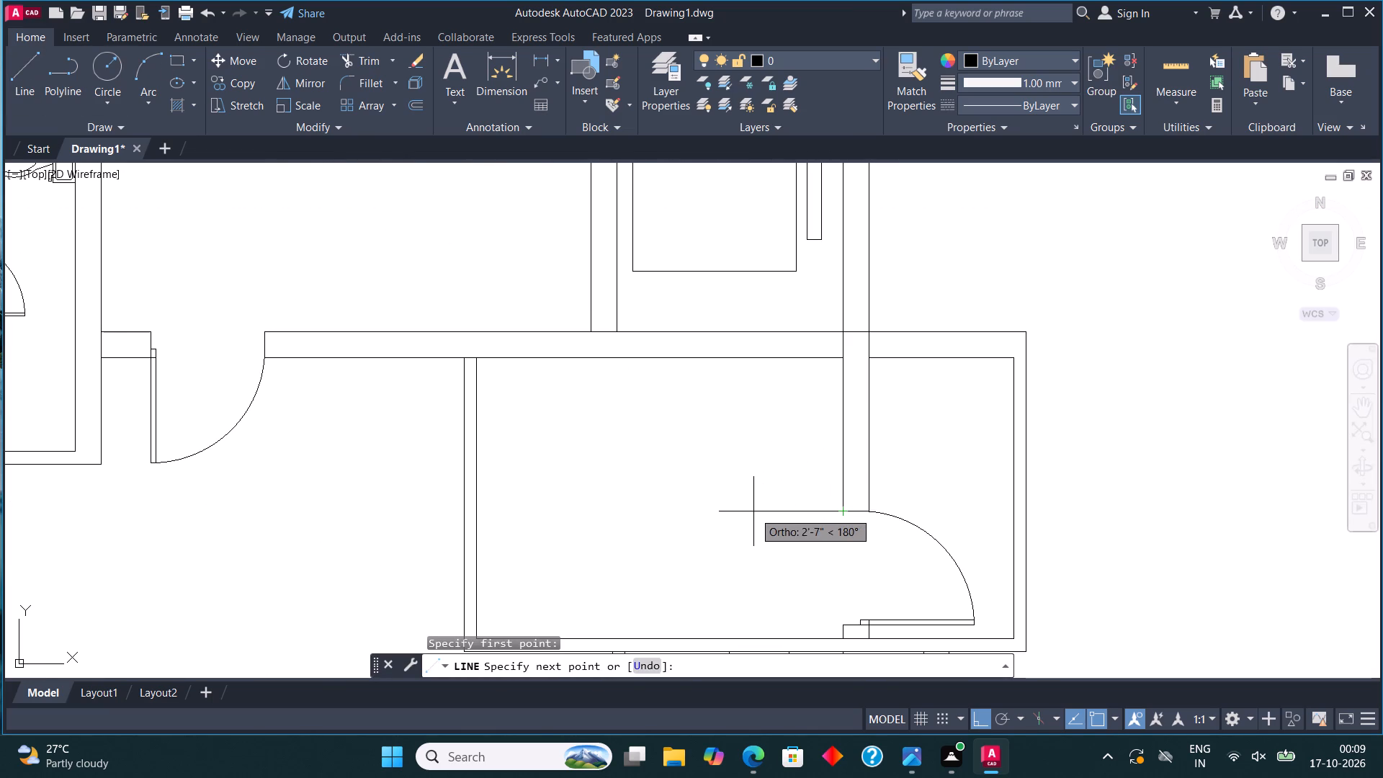
pyautogui.write("2'")
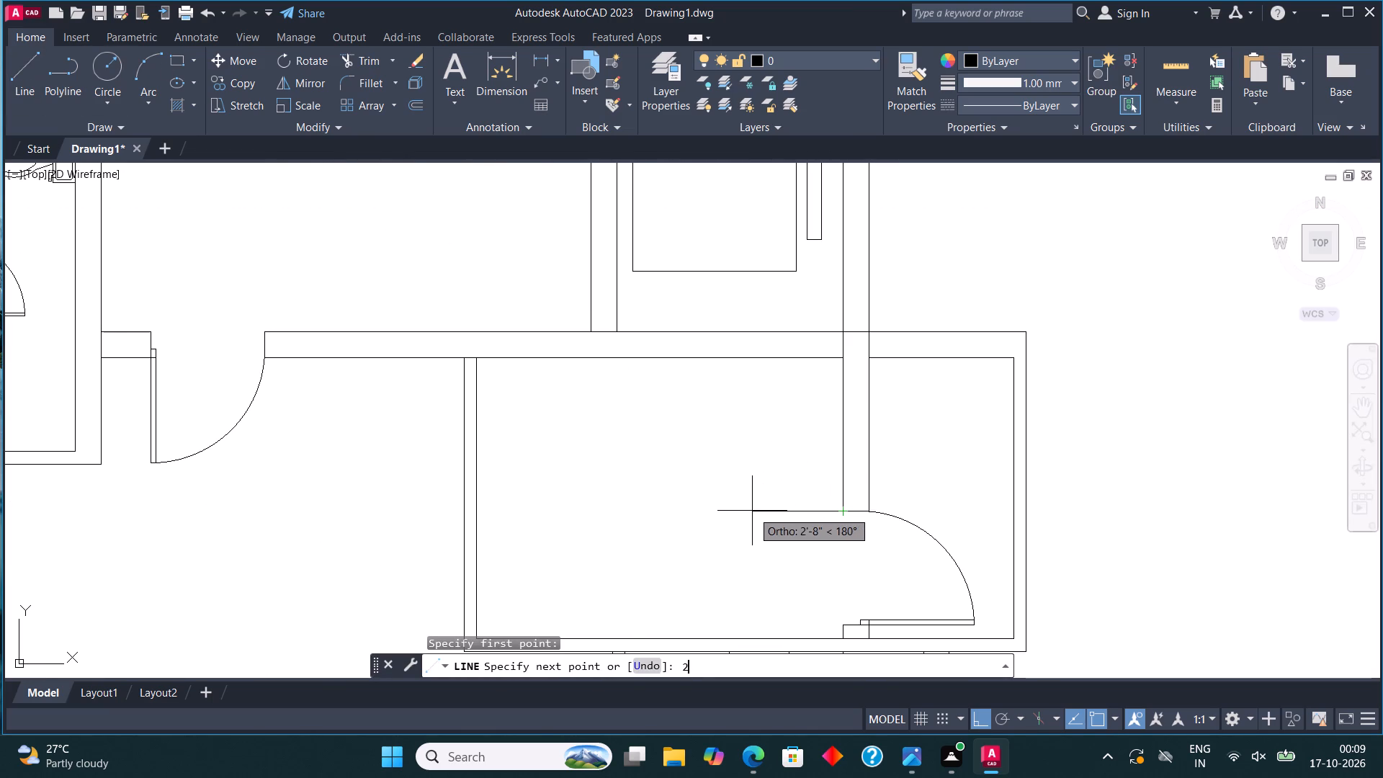
pyautogui.press('Return')
pyautogui.click(787, 394)
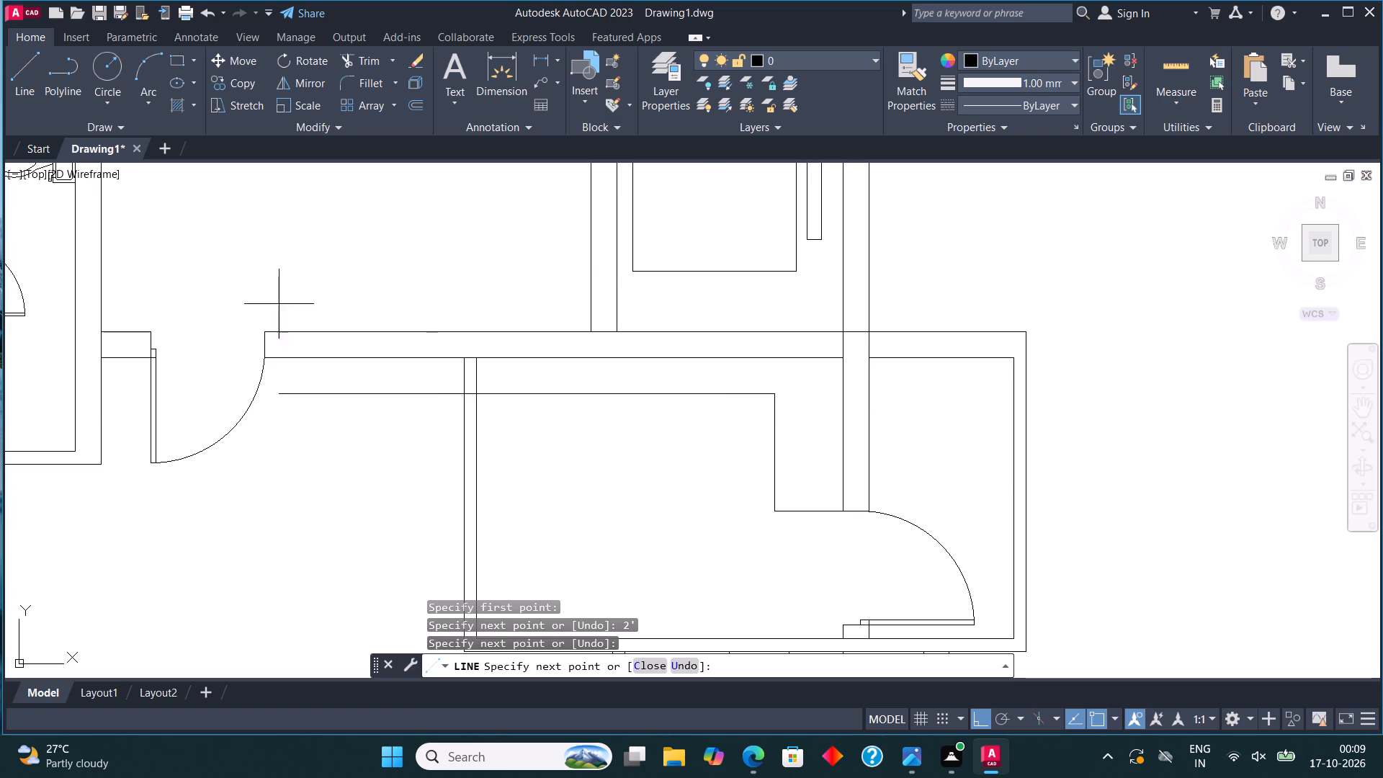
pyautogui.click(41, 63)
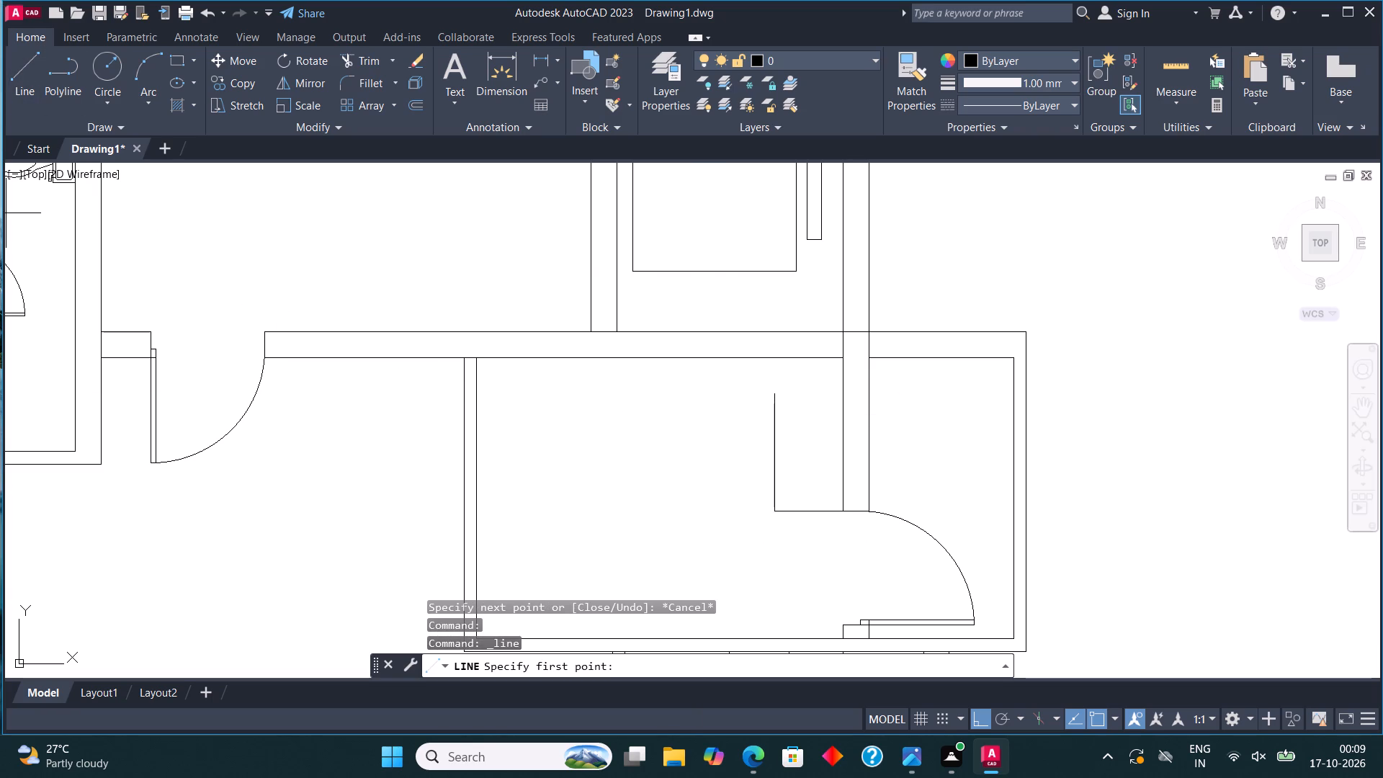
# Draw a tall narrow rectangle in the same room's upper-left inner corner, against the left wall.
pyautogui.click(183, 56)
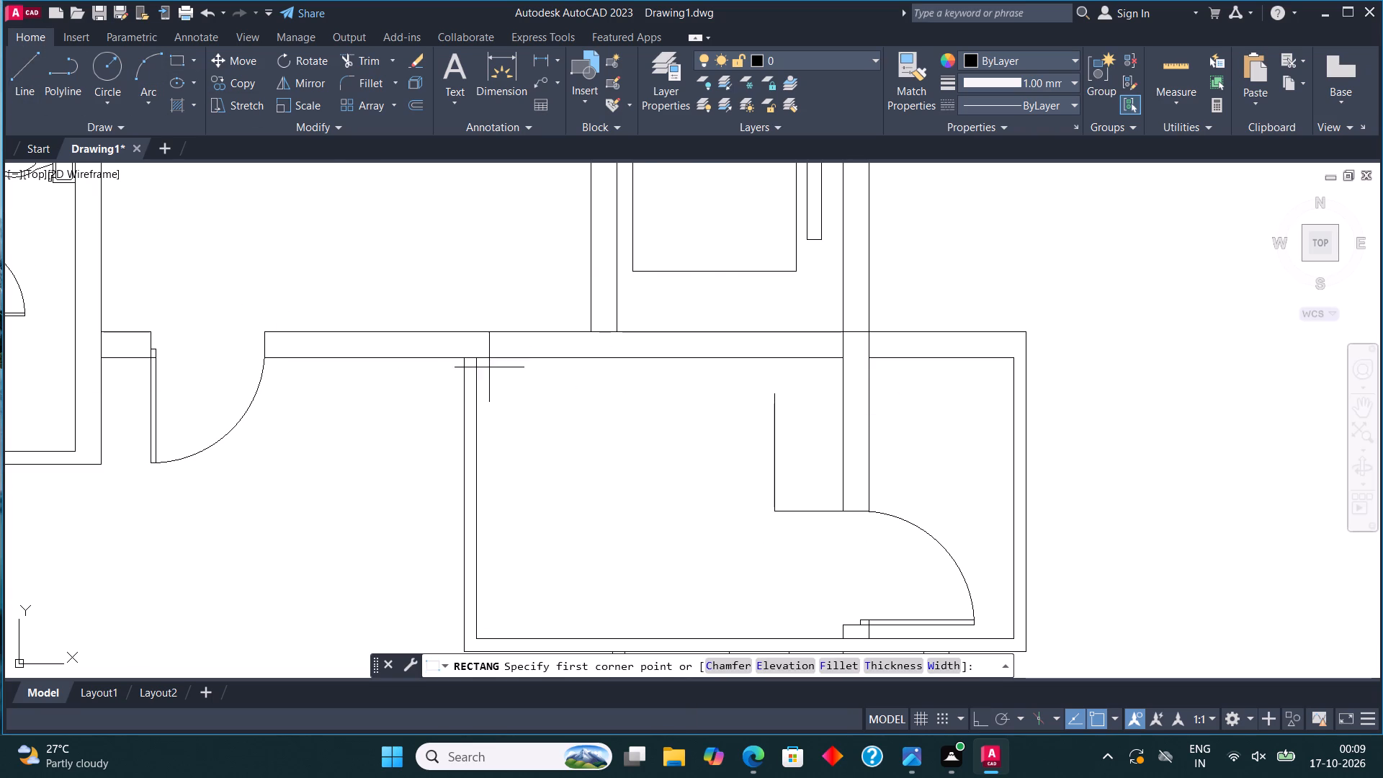
pyautogui.click(482, 354)
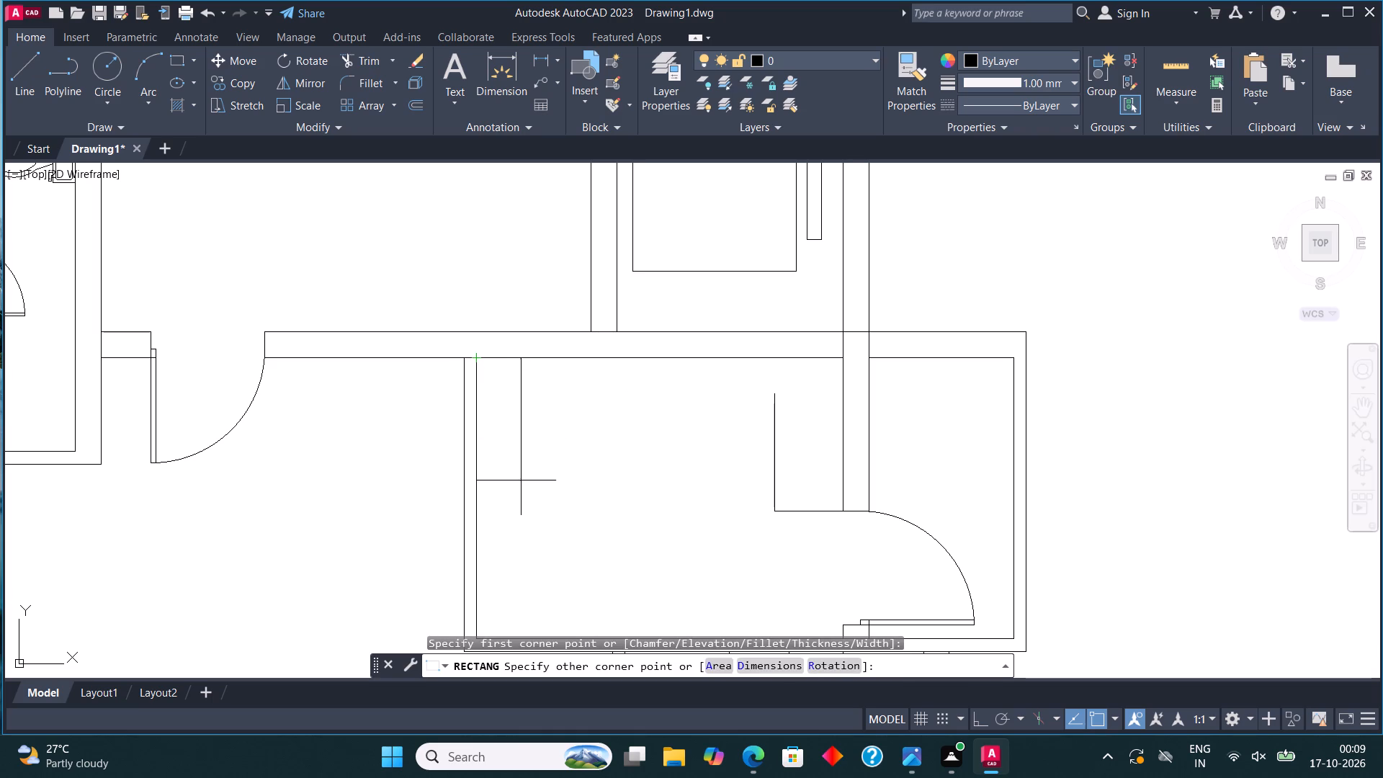
pyautogui.click(518, 519)
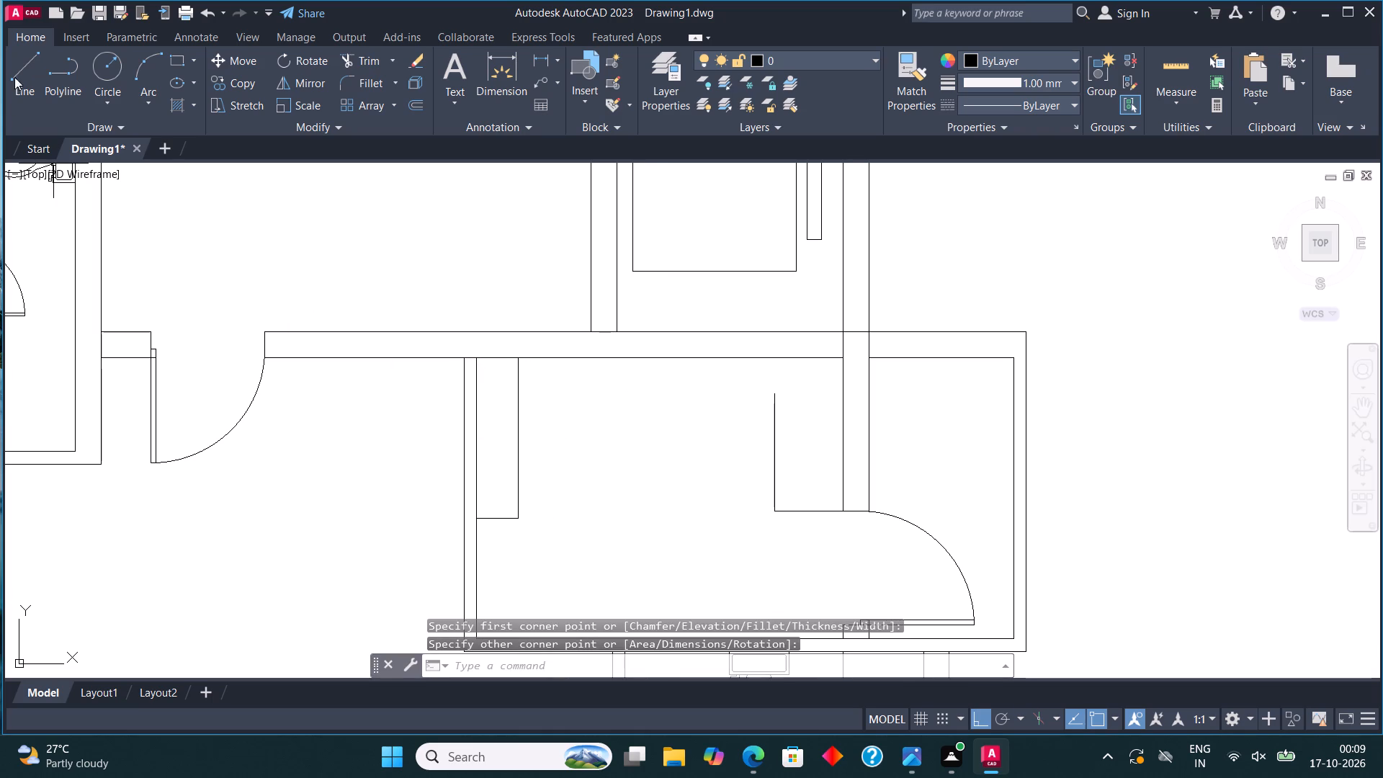
# Draw a line 2' down the tall rectangle's right edge from its top, continuing horizontally right as the counter's front edge.
pyautogui.click(17, 70)
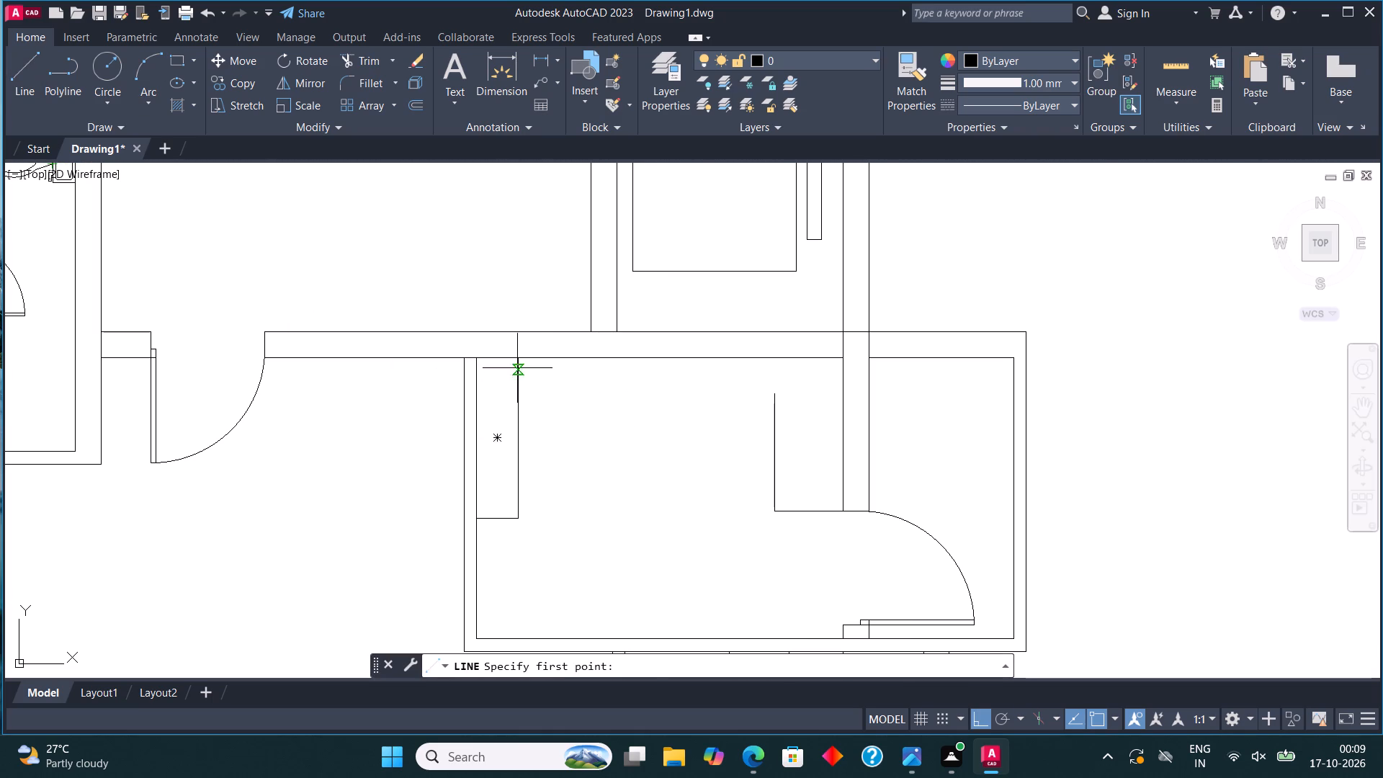
pyautogui.click(517, 362)
pyautogui.write("2'")
pyautogui.press('Return')
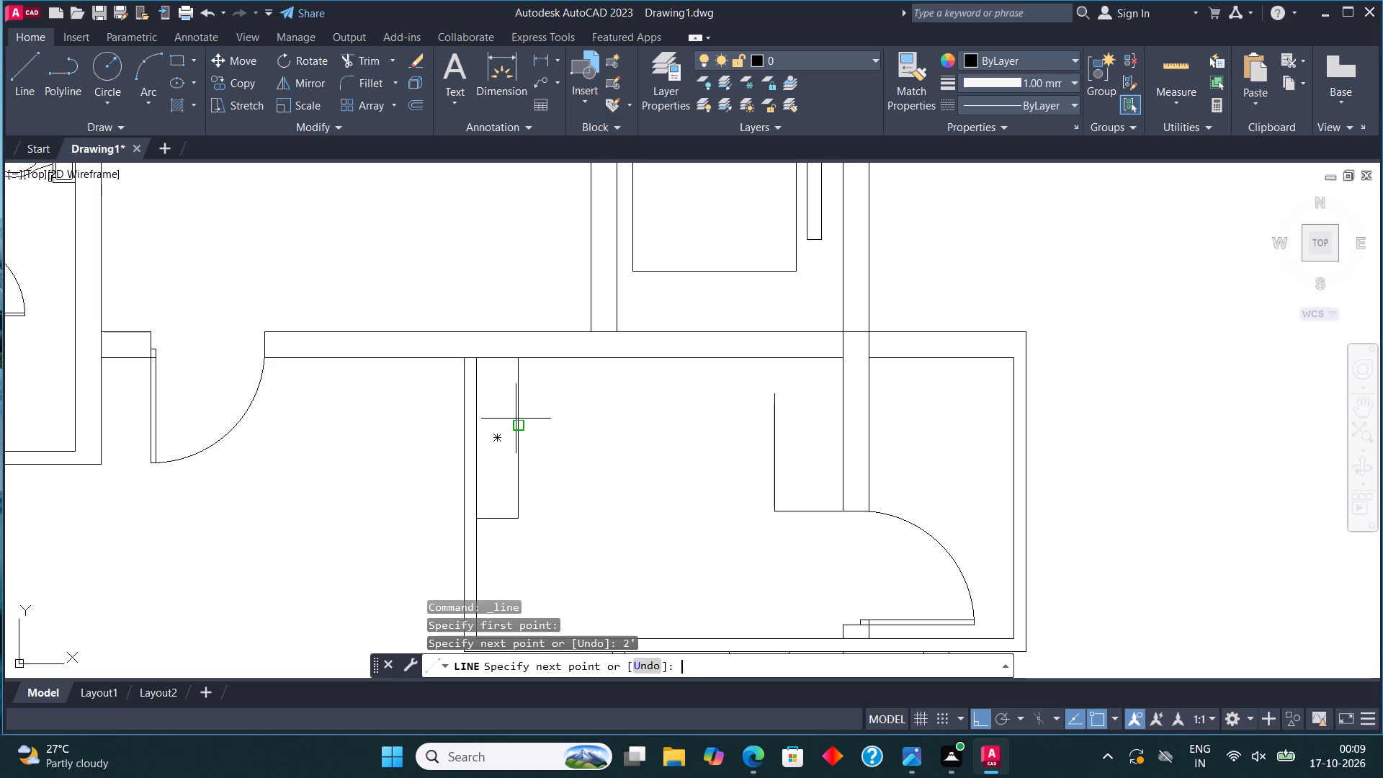
pyautogui.click(709, 425)
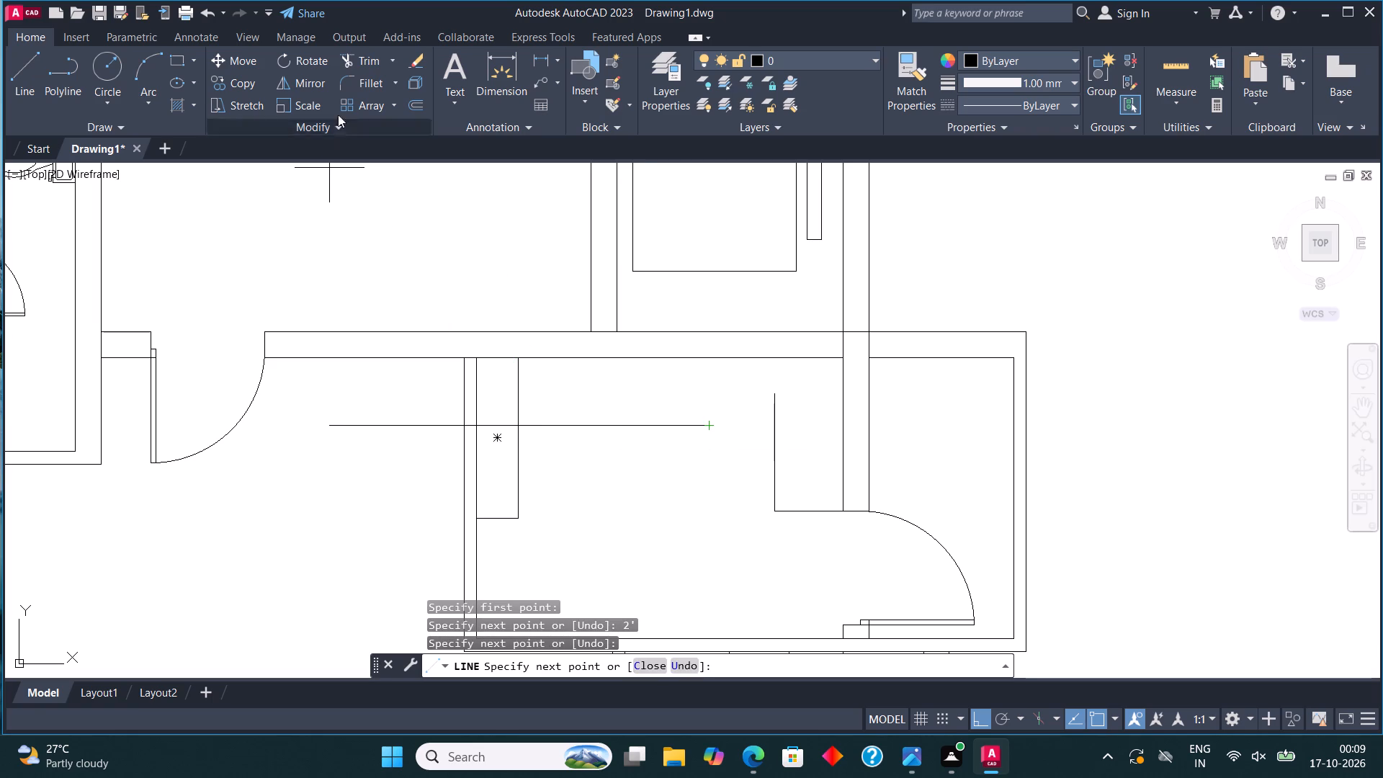
# Fillet the counter's horizontal front edge with the short vertical counter line to close their corner.
pyautogui.click(366, 84)
pyautogui.click(699, 426)
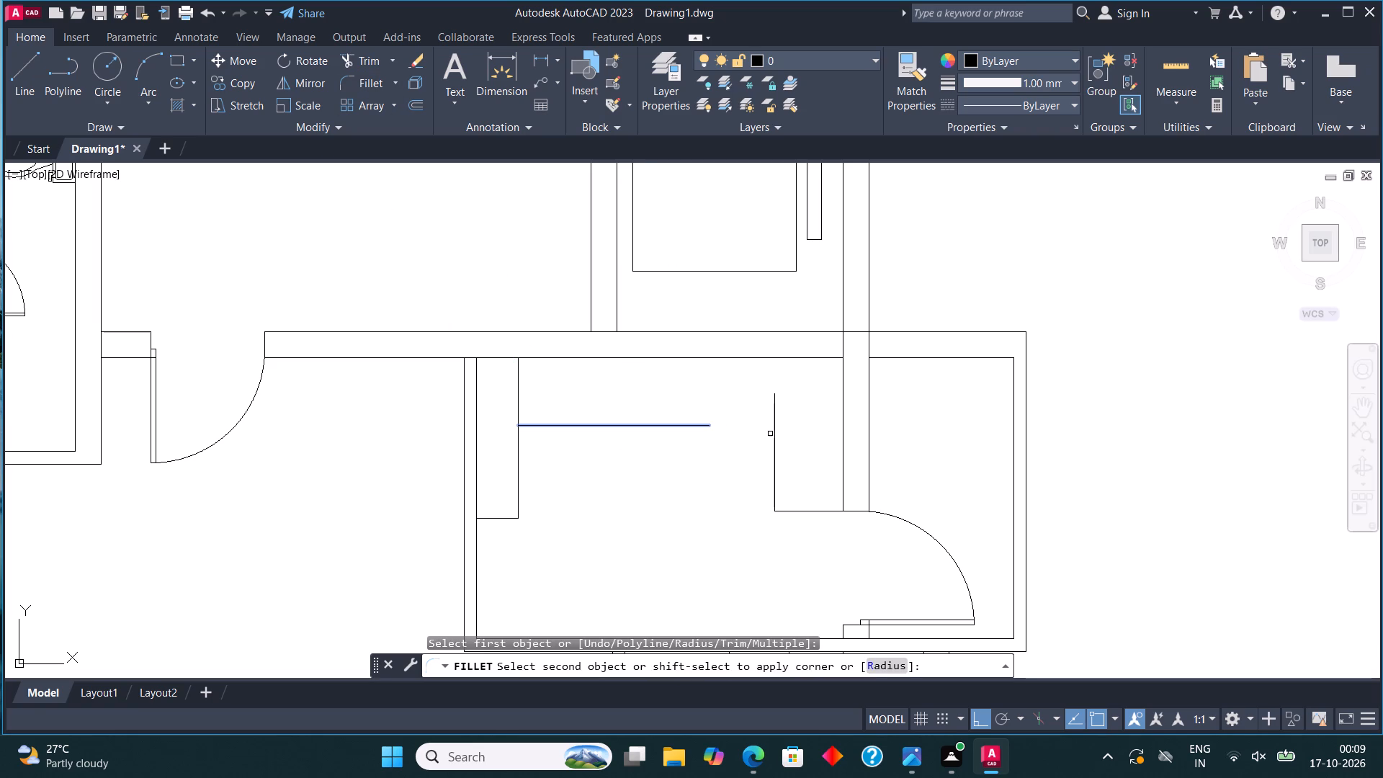
pyautogui.click(774, 453)
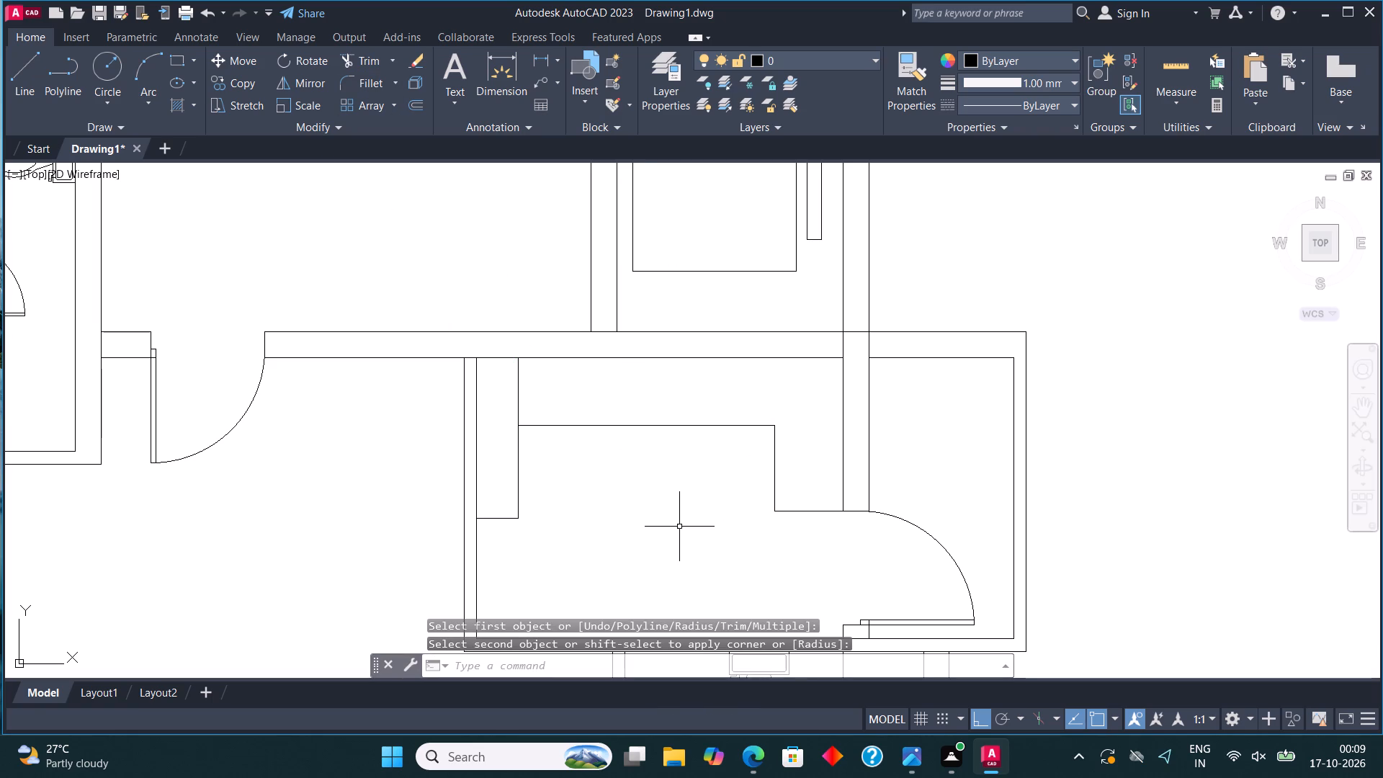
pyautogui.press('Escape')
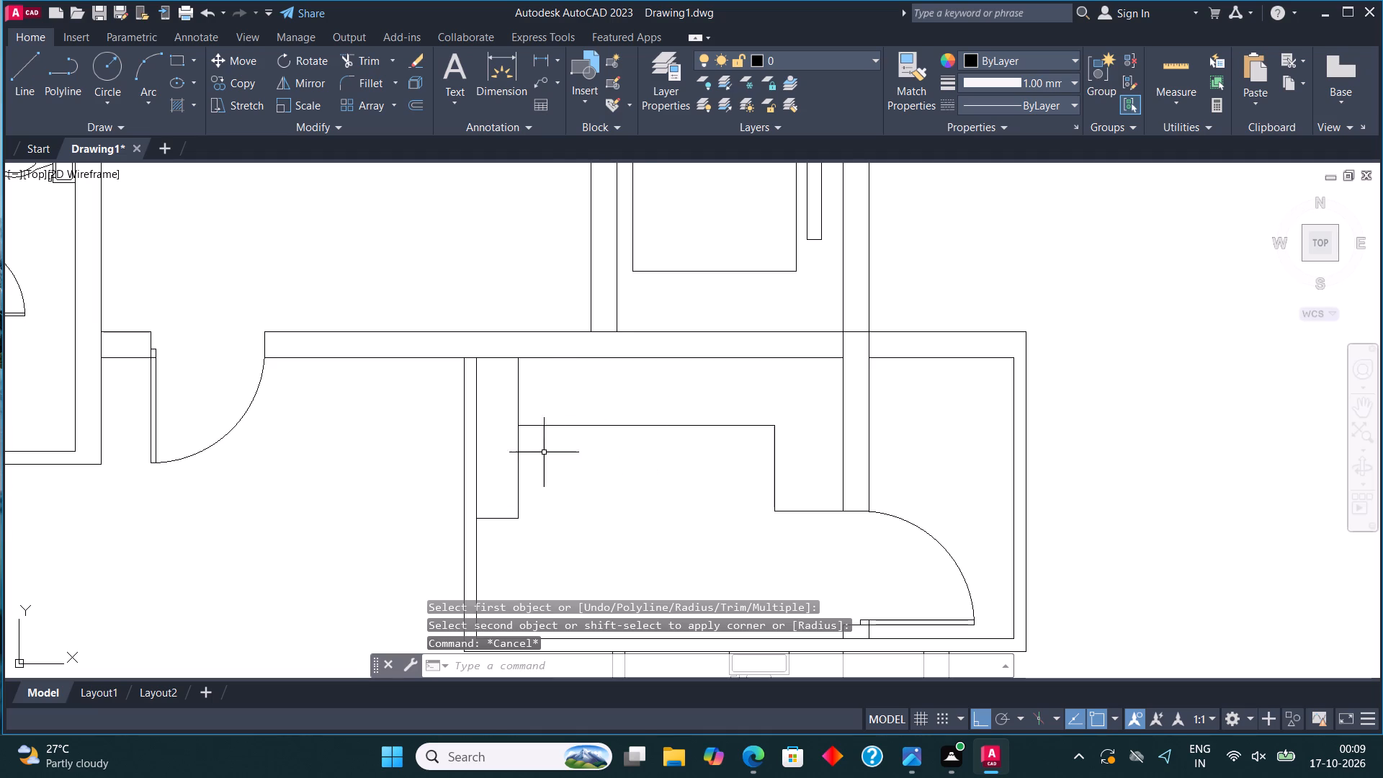
# Draw a horizontal stove rectangle on the counter, between the upper wall and the counter's front edge.
pyautogui.middleClick(531, 455)
pyautogui.click(171, 62)
pyautogui.scroll(1, 578, 402)
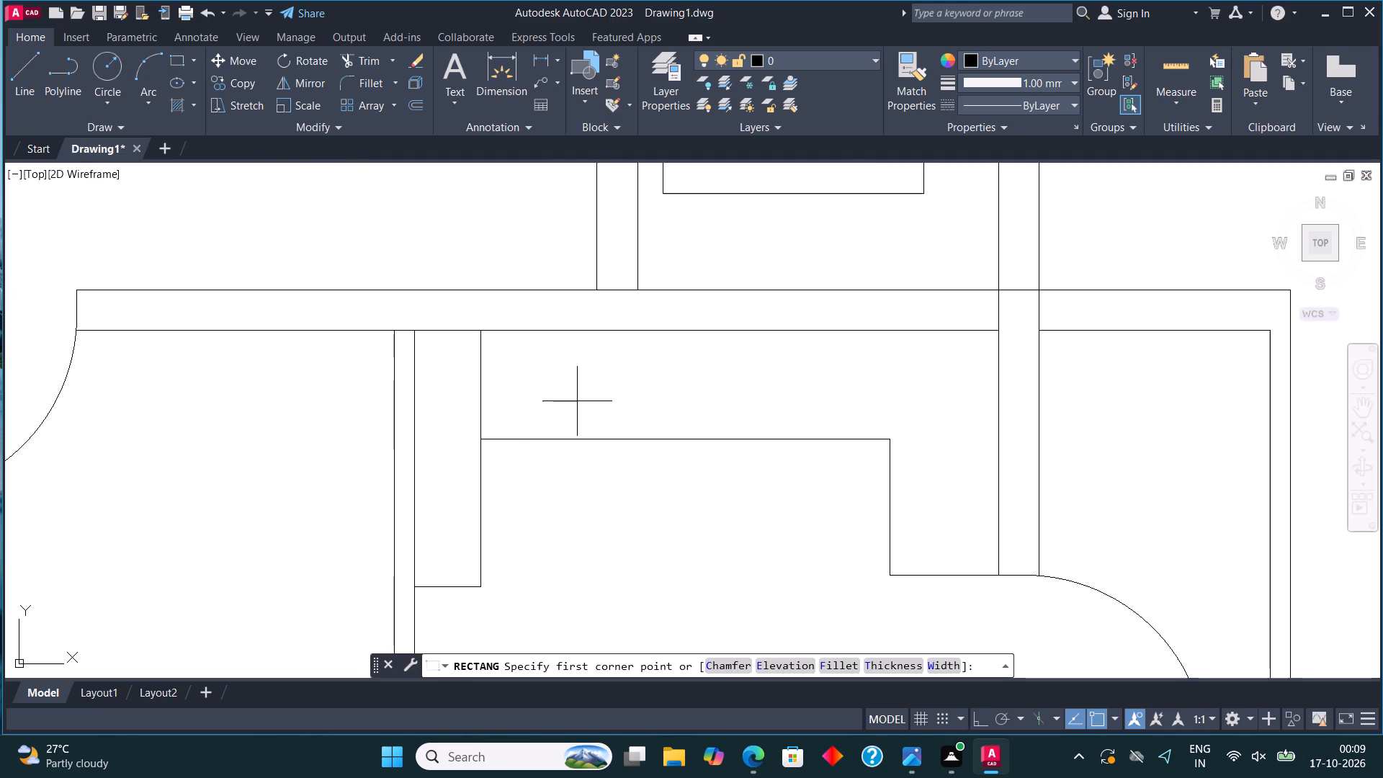
pyautogui.click(549, 342)
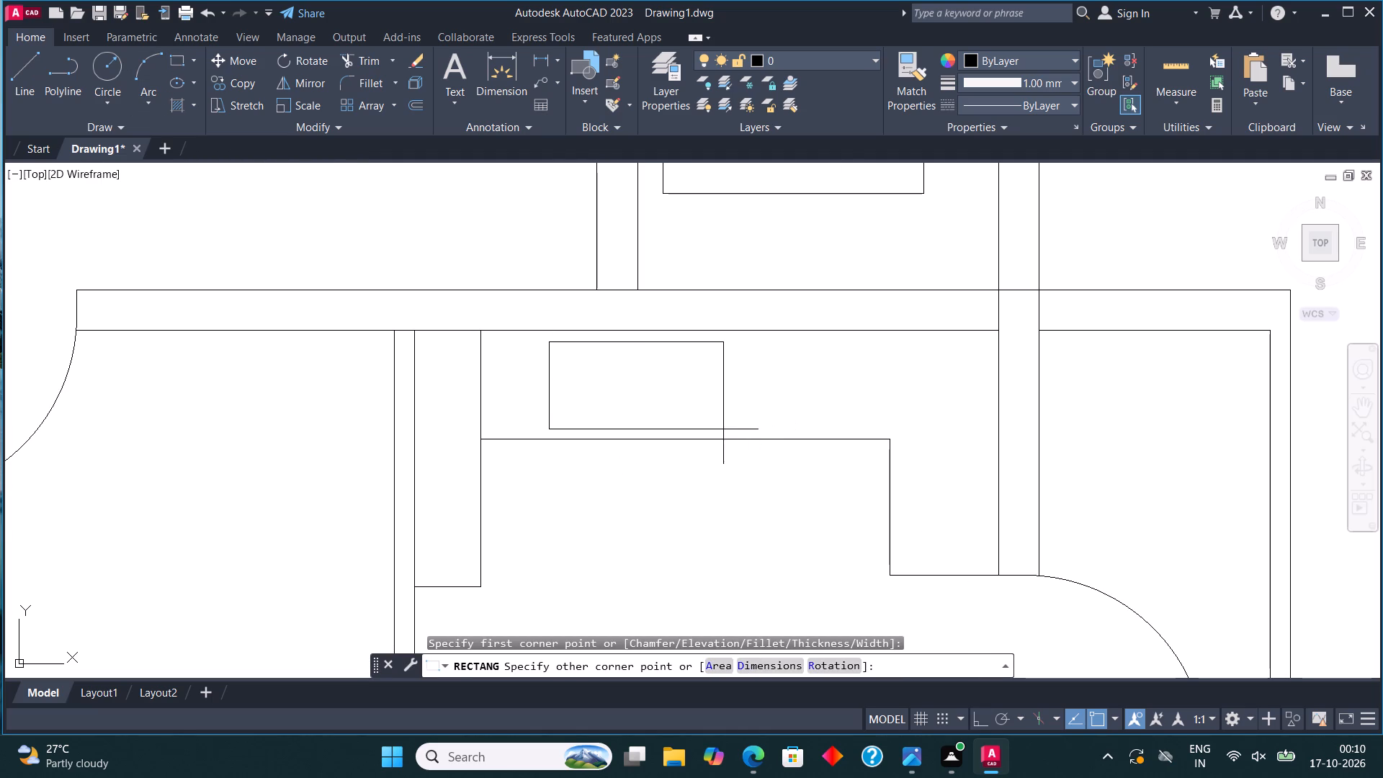
pyautogui.click(722, 427)
# Divide the stove rectangle with a vertical line near its middle and a horizontal line just above its bottom edge.
pyautogui.scroll(2, 697, 370)
pyautogui.click(25, 94)
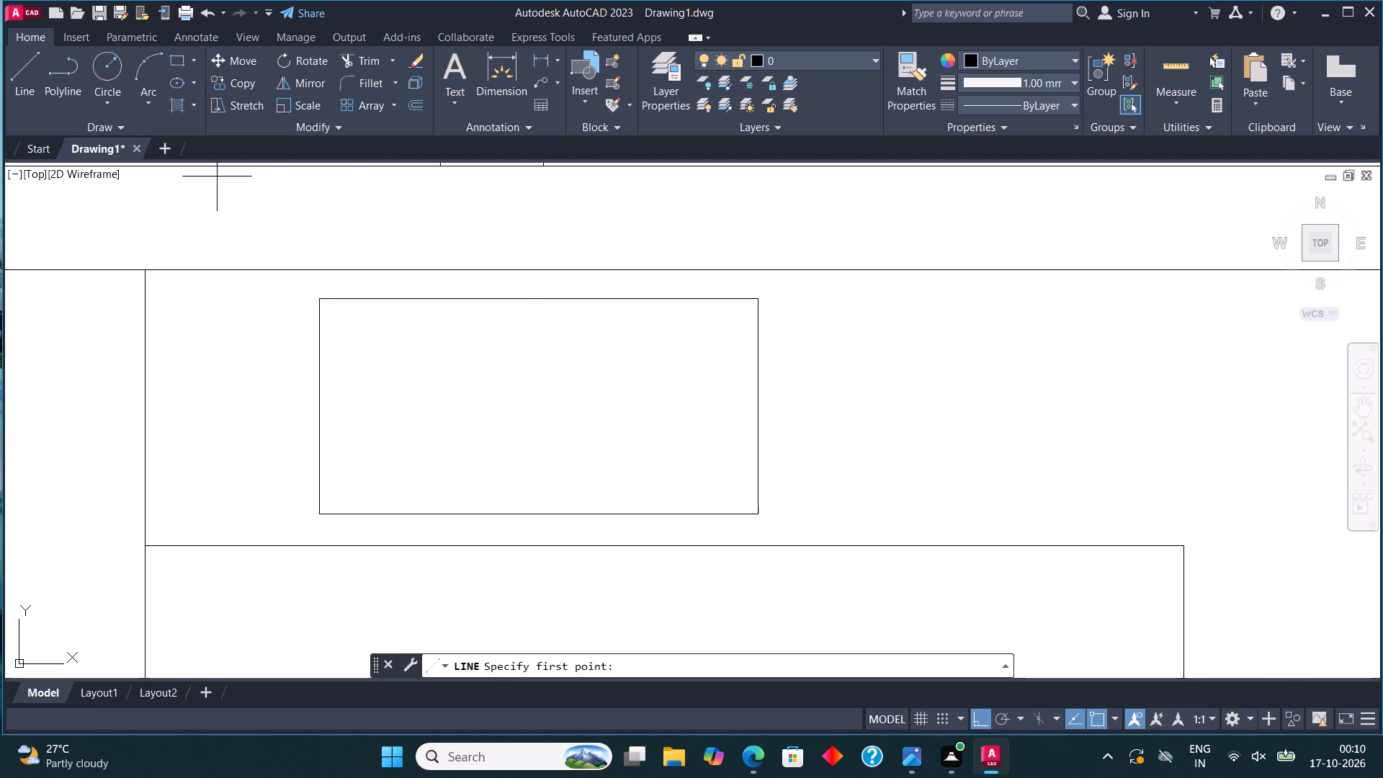
pyautogui.scroll(-2, 639, 435)
pyautogui.scroll(1, 648, 486)
pyautogui.click(555, 462)
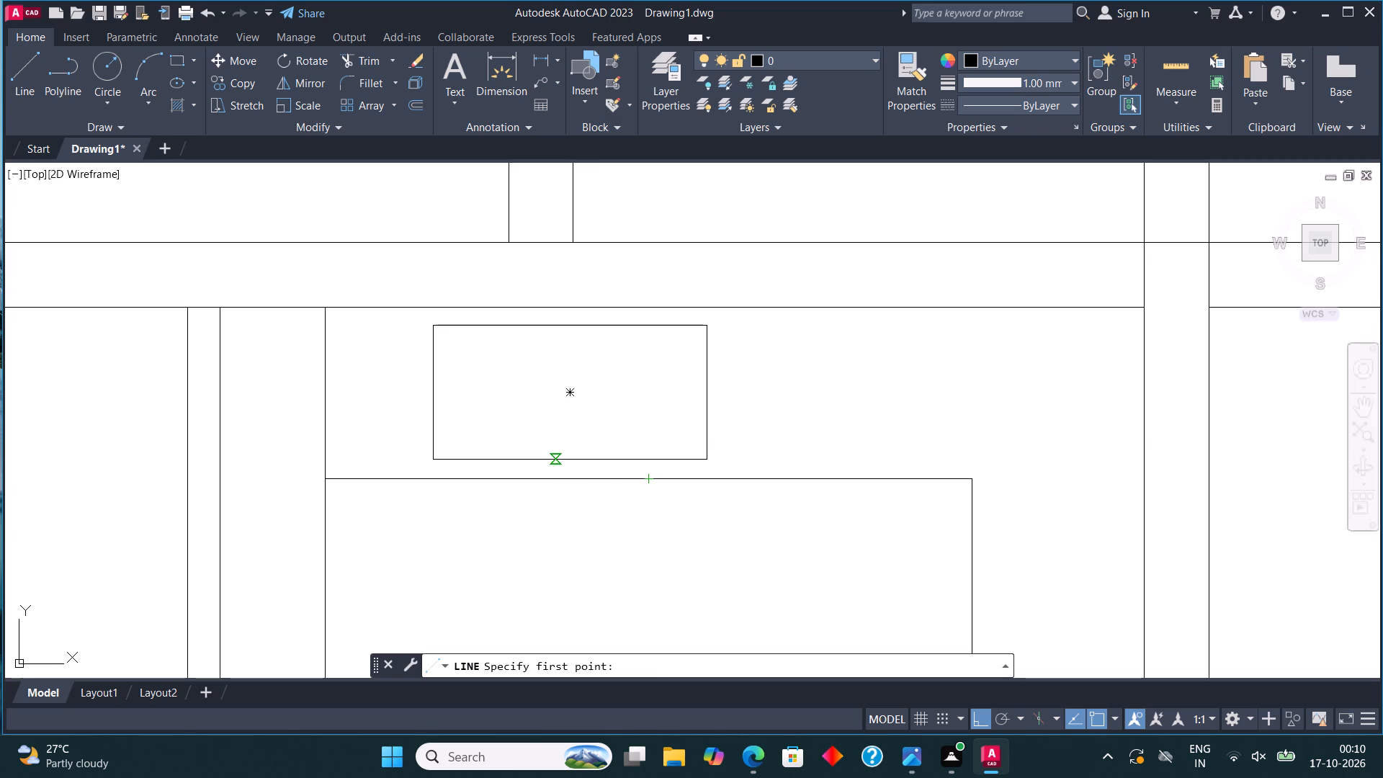
pyautogui.click(548, 328)
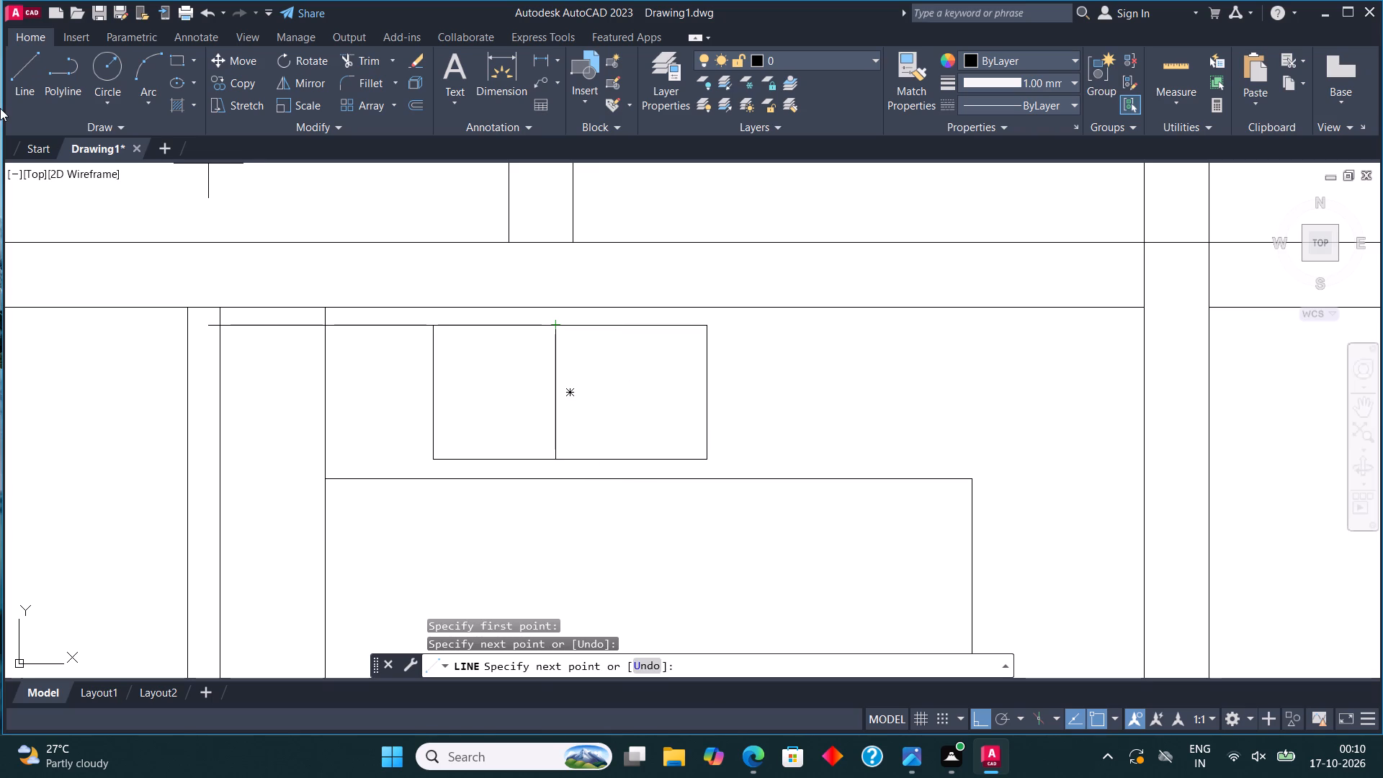
pyautogui.click(17, 69)
pyautogui.click(434, 437)
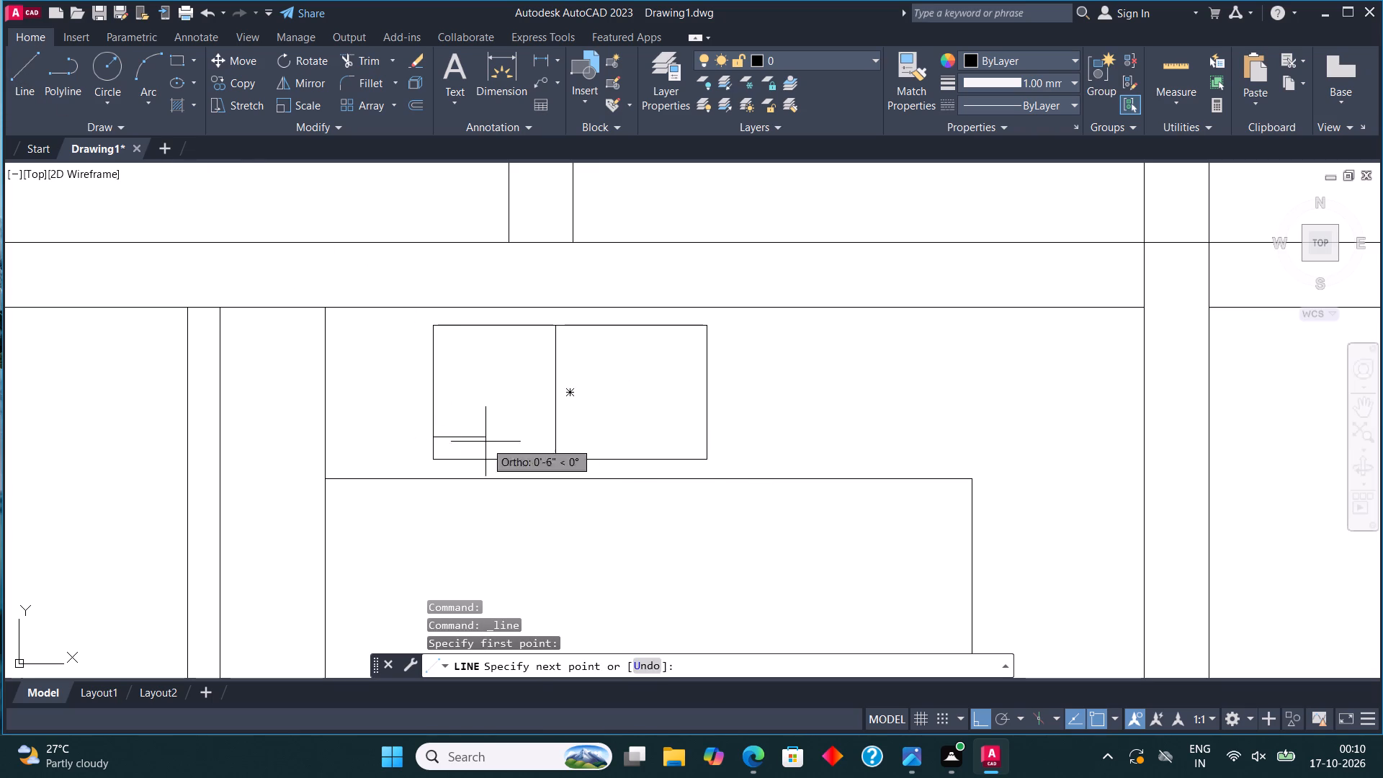
pyautogui.click(710, 440)
pyautogui.press('Escape')
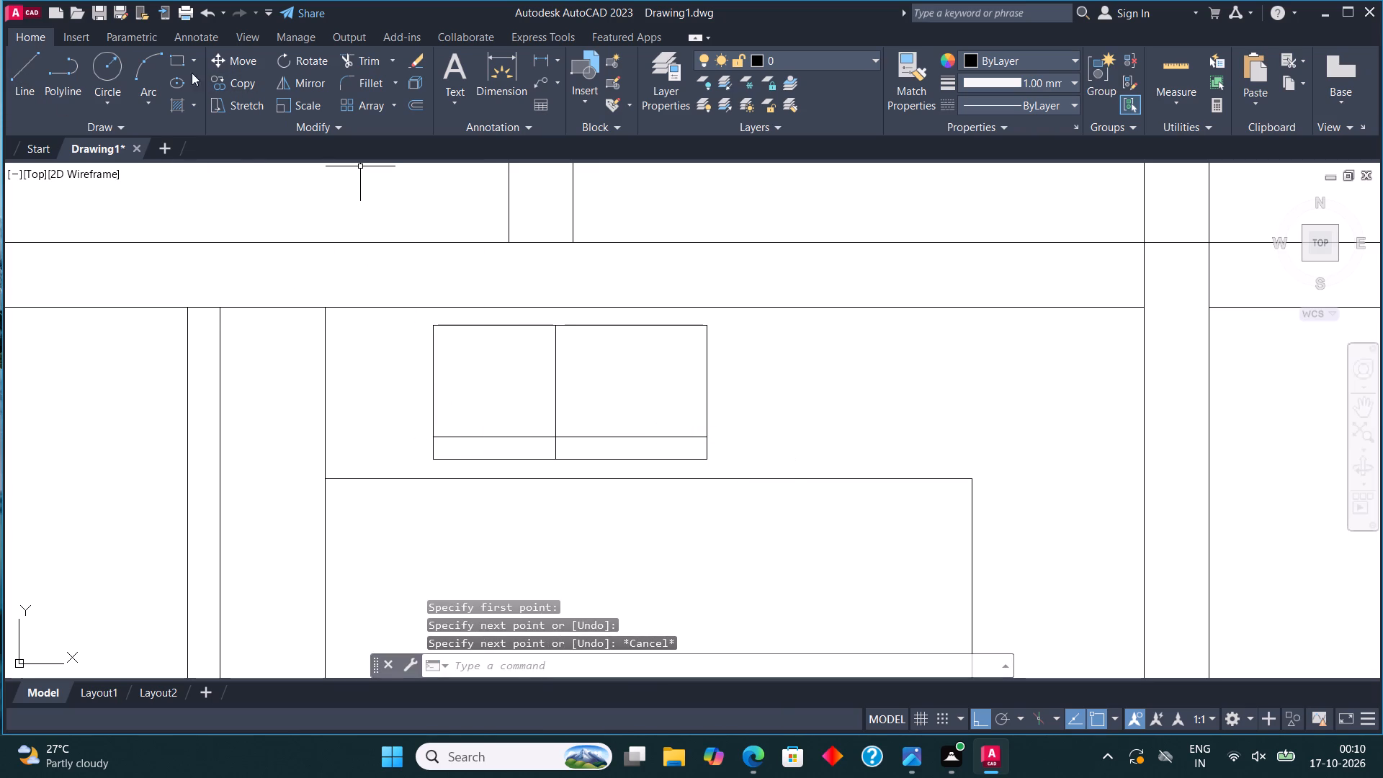
# Draw a burner circle centred in the stove's left compartment, nearly filling it.
pyautogui.click(99, 62)
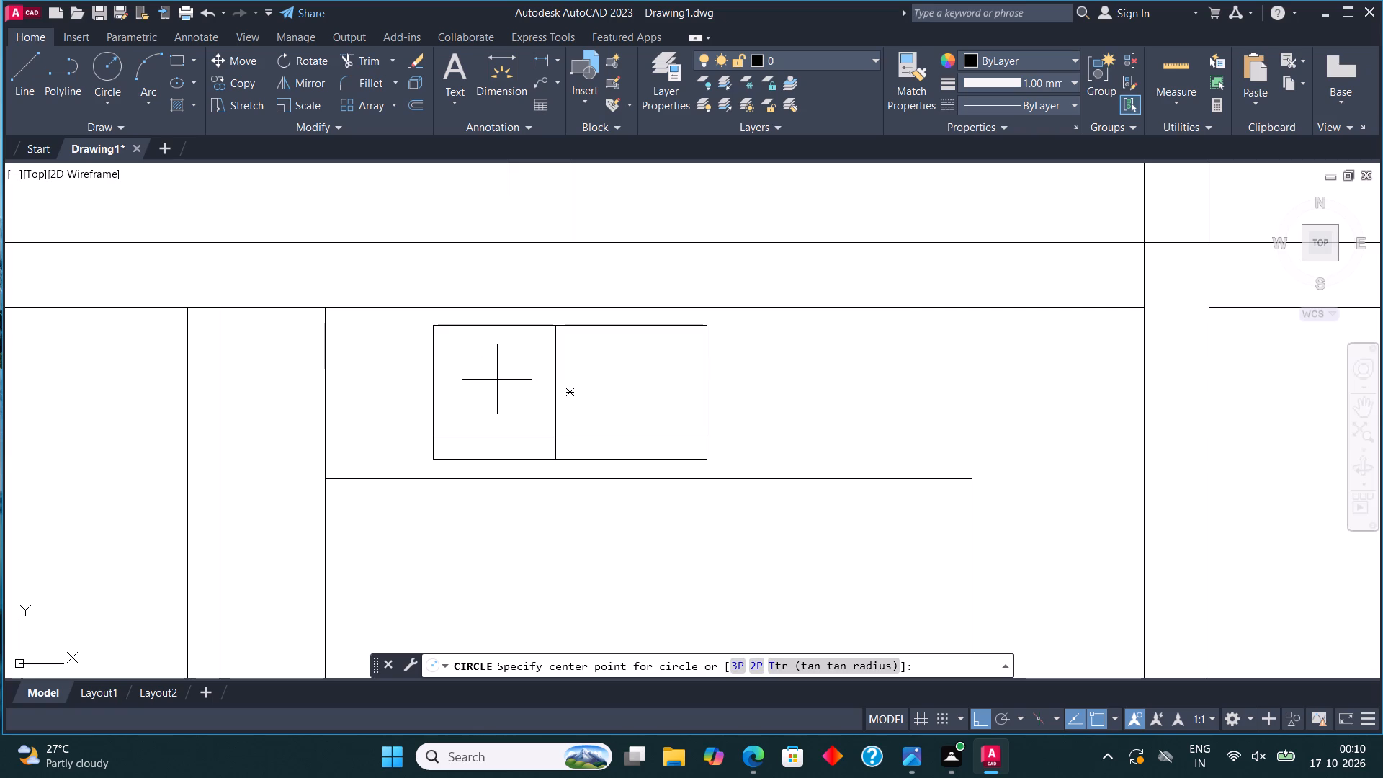
pyautogui.click(491, 386)
pyautogui.click(521, 427)
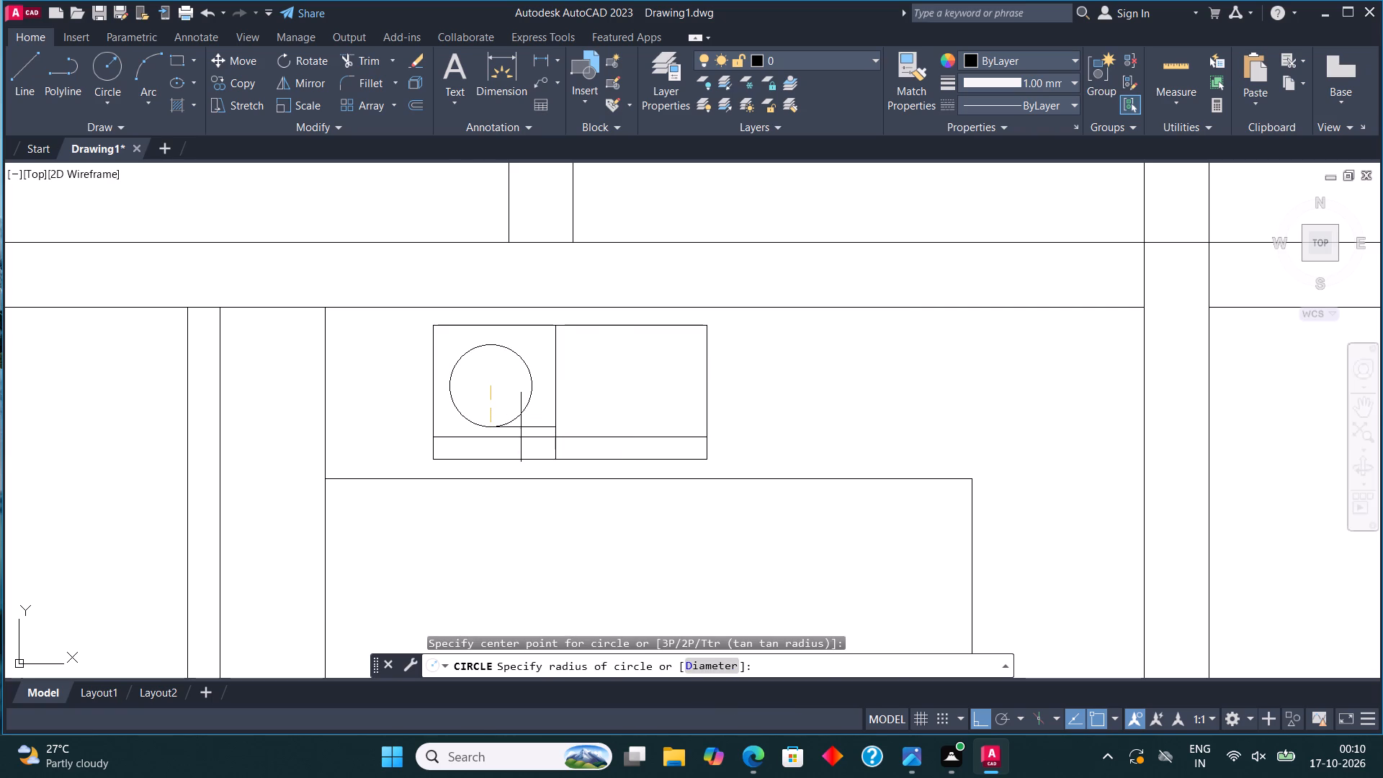
# Draw short vertical tick lines outward from the top and bottom quadrants of the burner circle.
pyautogui.click(24, 68)
pyautogui.scroll(1, 479, 344)
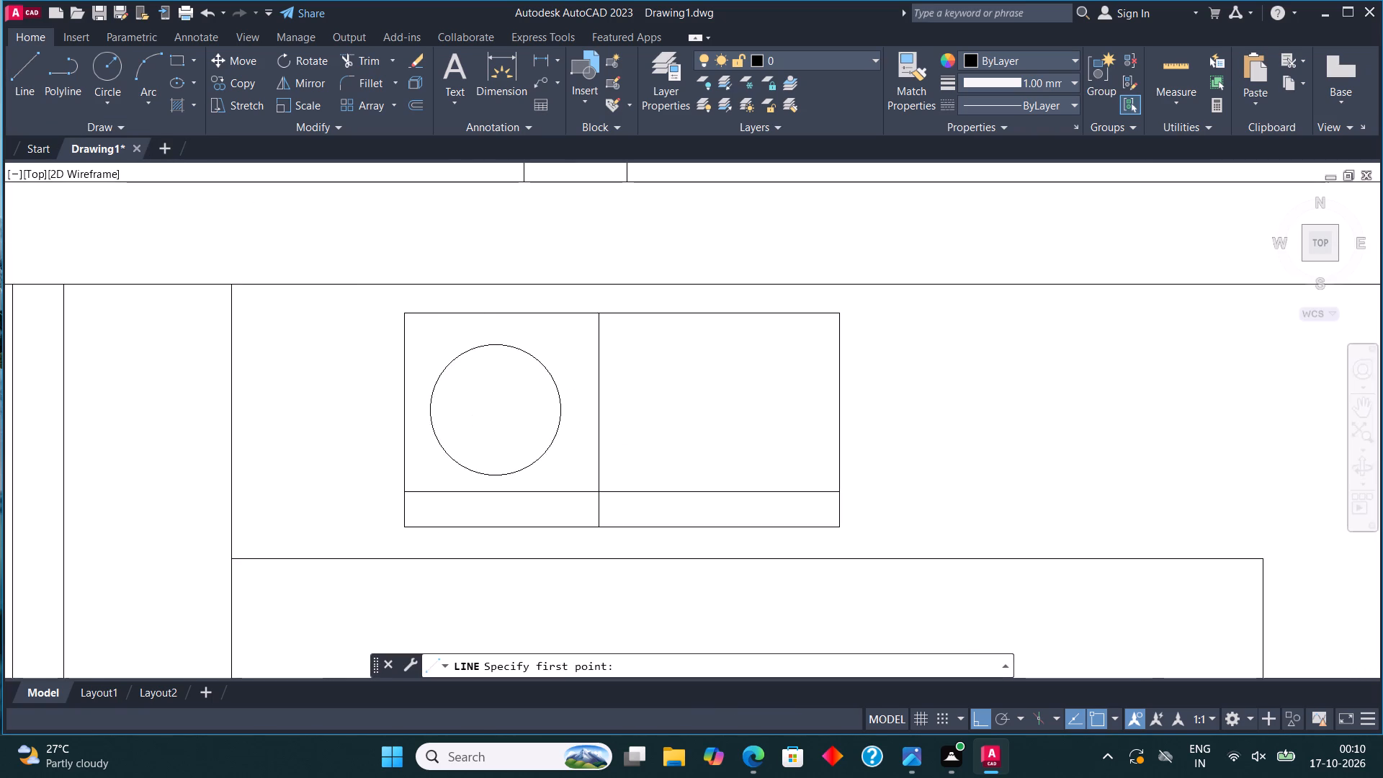
pyautogui.scroll(1, 479, 344)
pyautogui.click(507, 337)
pyautogui.click(500, 322)
pyautogui.press('Escape')
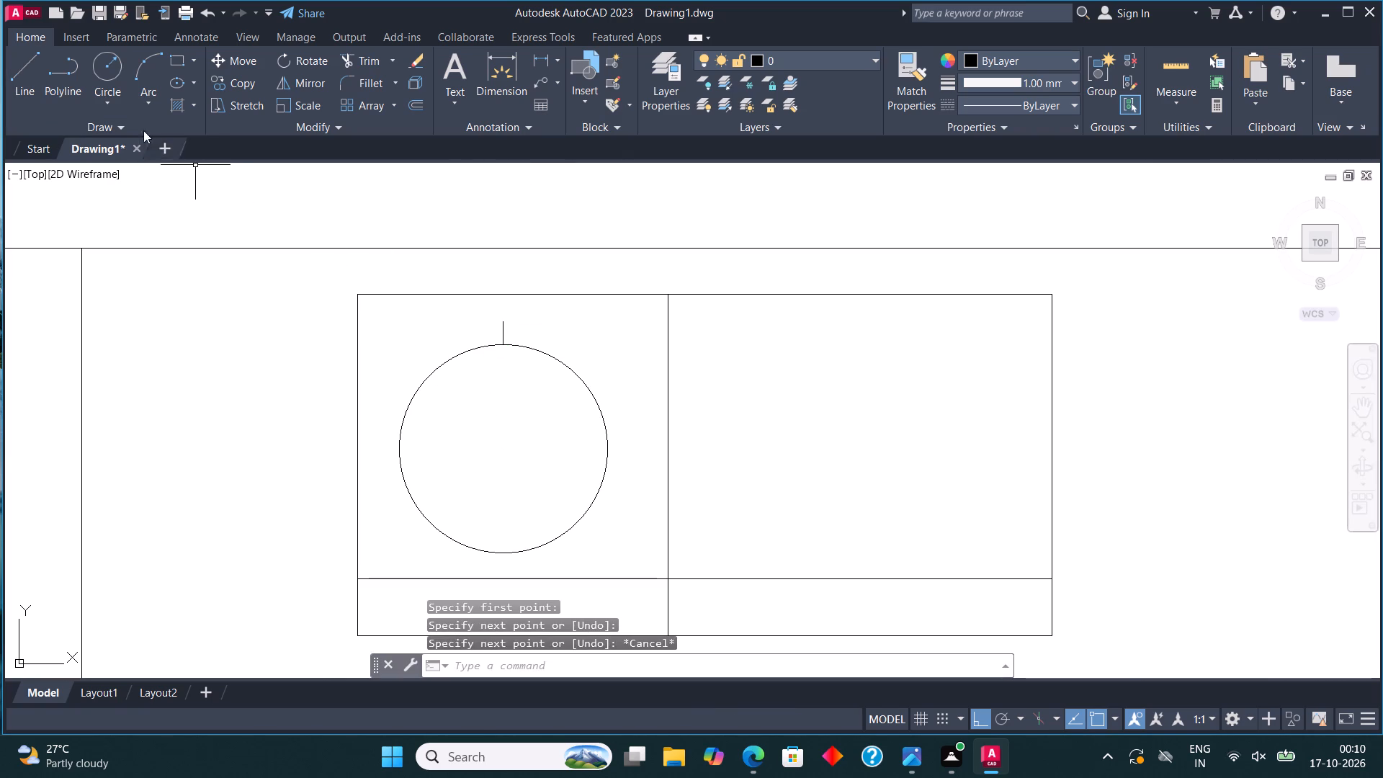
pyautogui.click(21, 67)
pyautogui.click(507, 555)
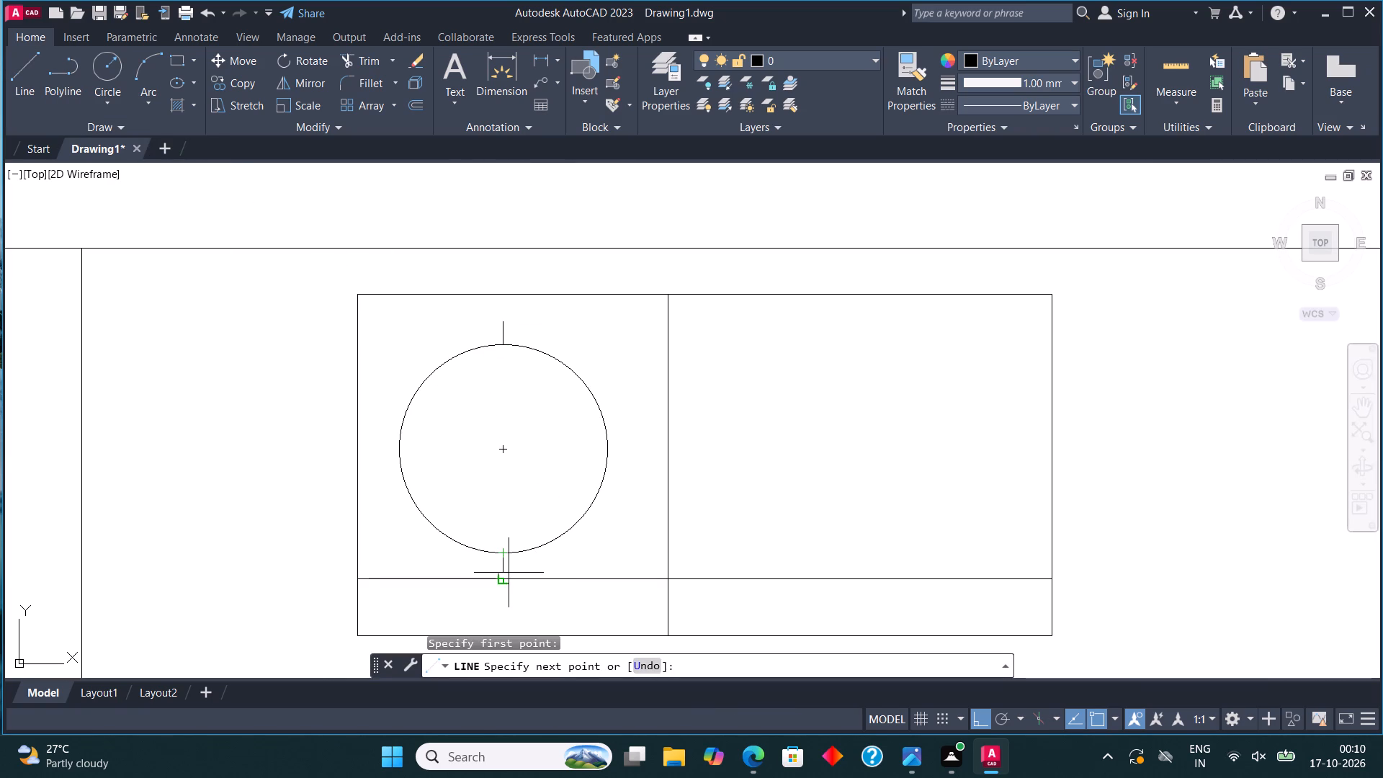
pyautogui.click(508, 573)
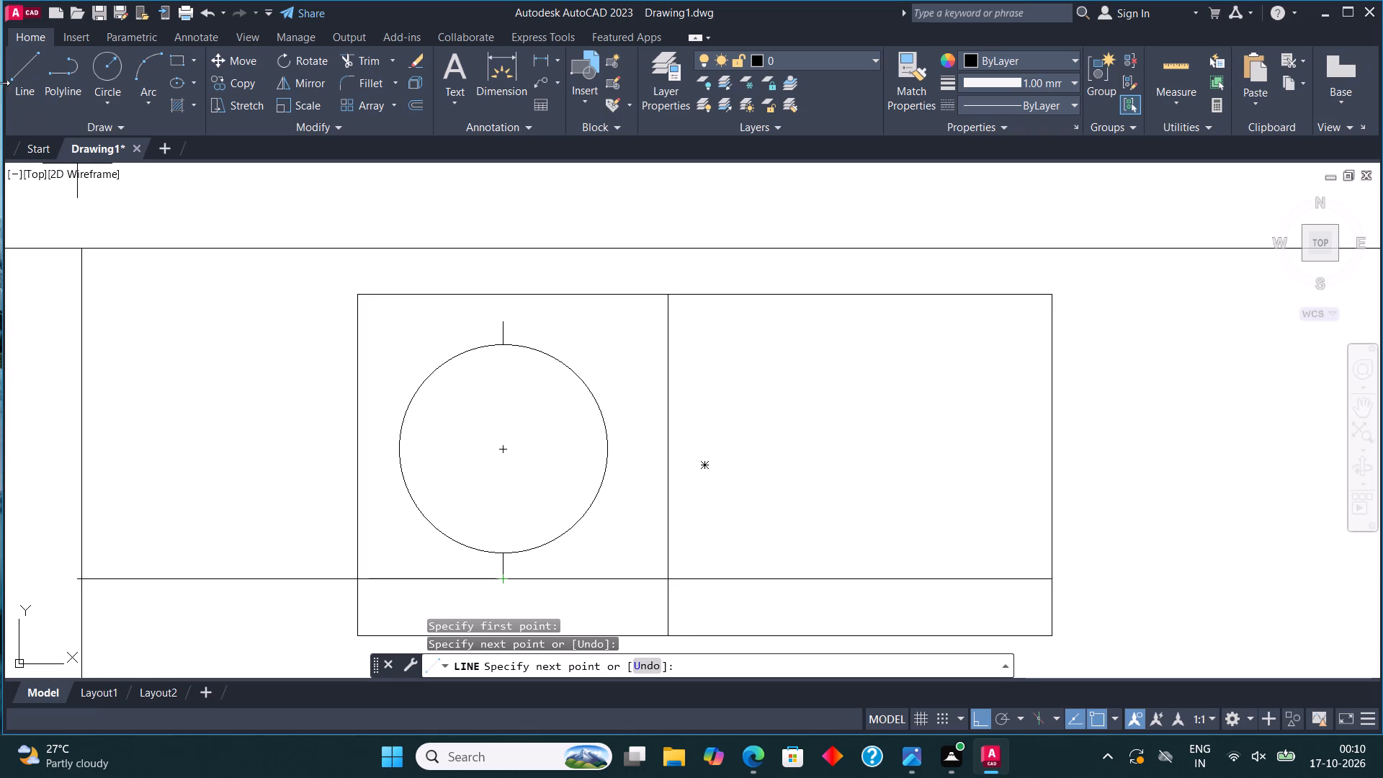
# Draw horizontal tick lines about 1" long outward from the burner circle's right and left quadrants.
pyautogui.click(27, 56)
pyautogui.click(612, 452)
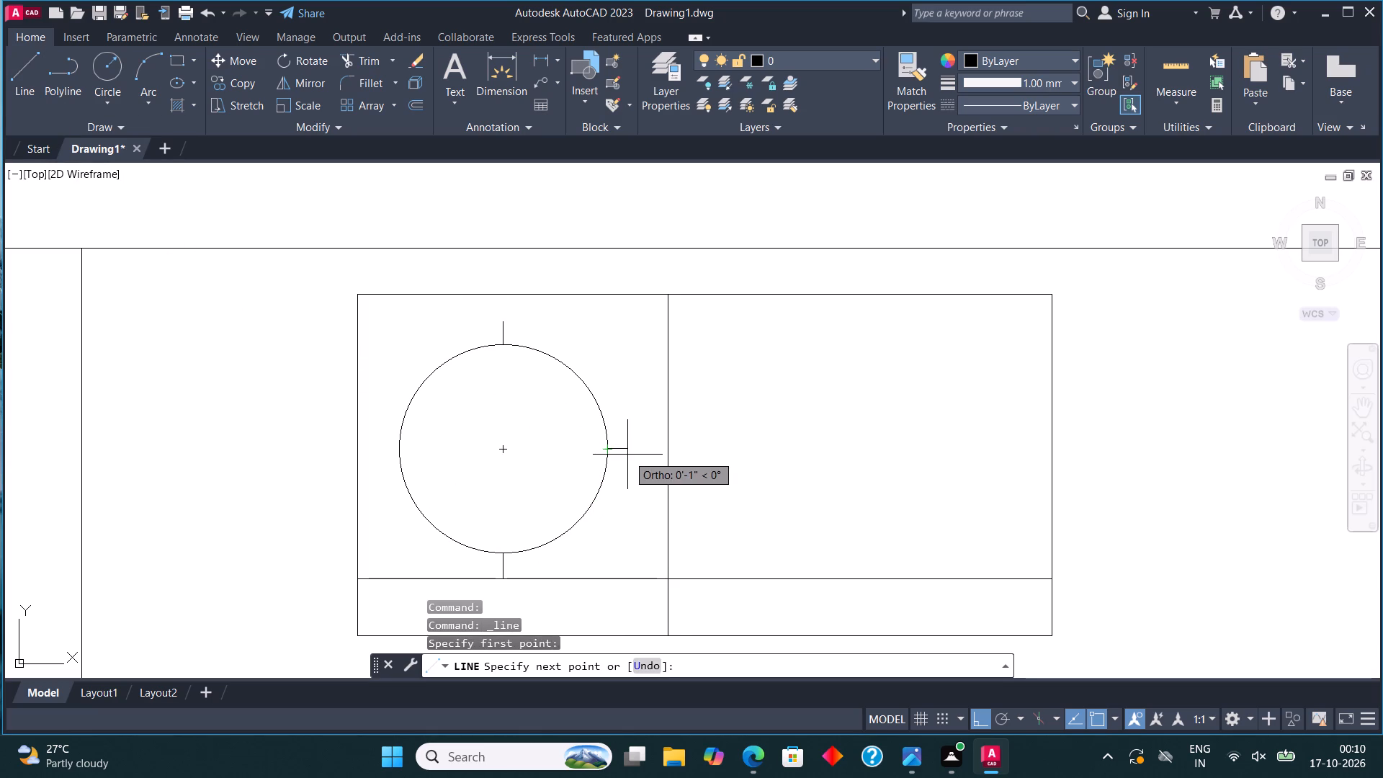
pyautogui.click(630, 456)
pyautogui.click(17, 71)
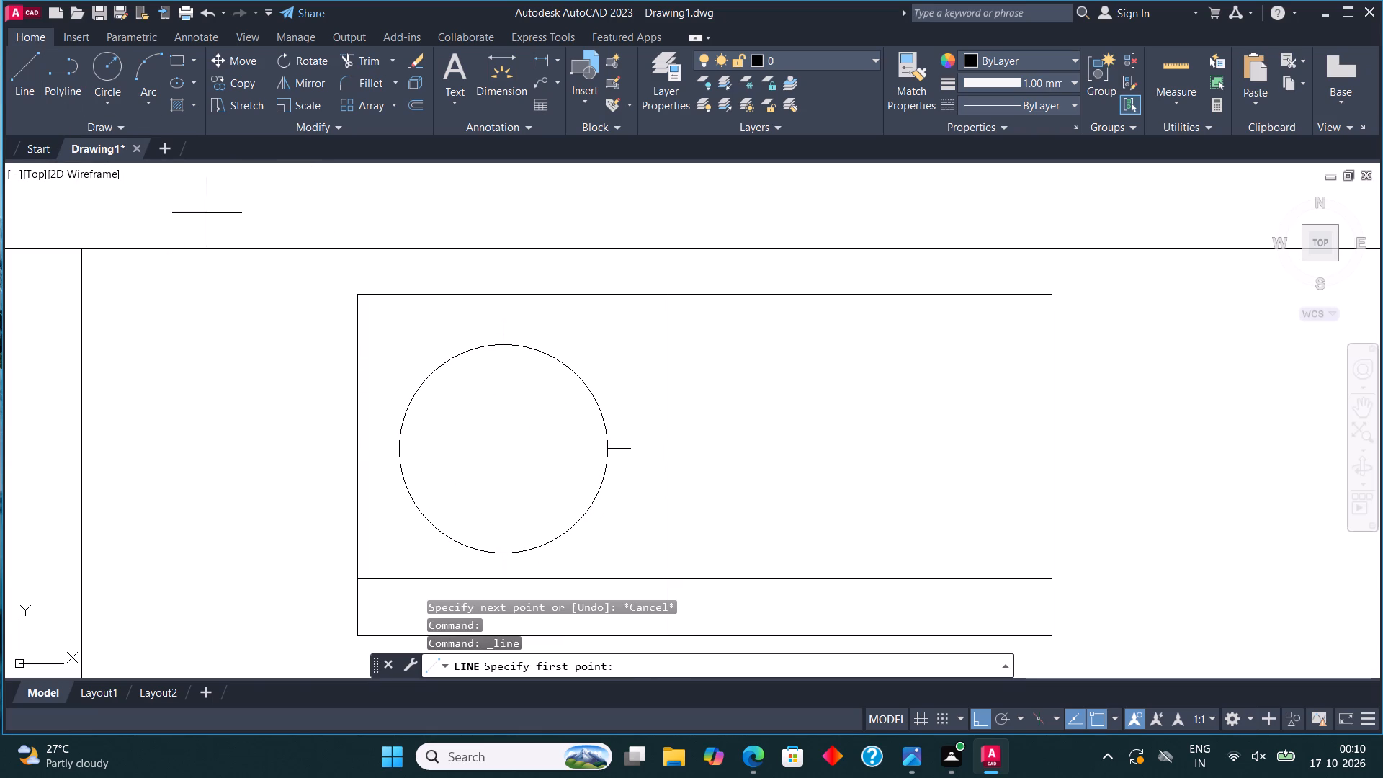
pyautogui.click(400, 454)
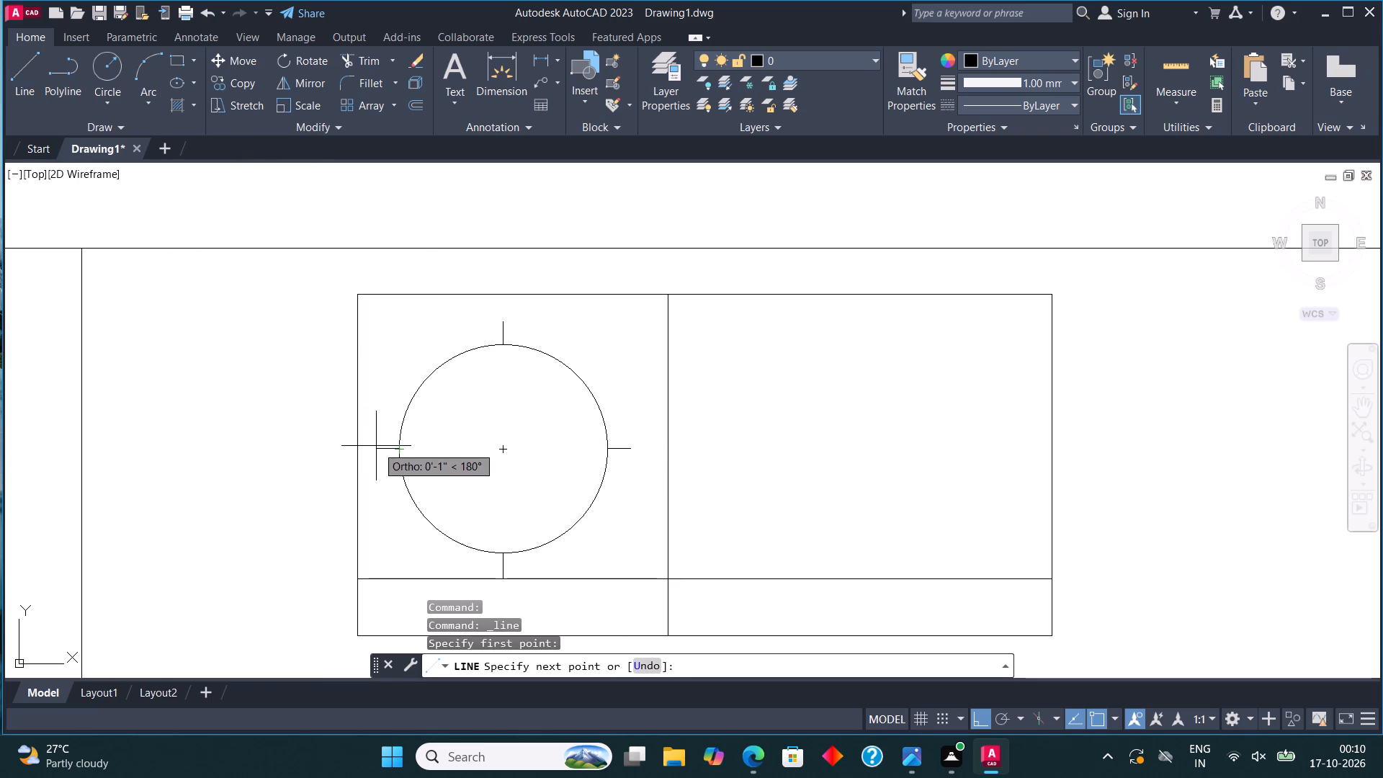
pyautogui.click(376, 446)
pyautogui.press('Escape')
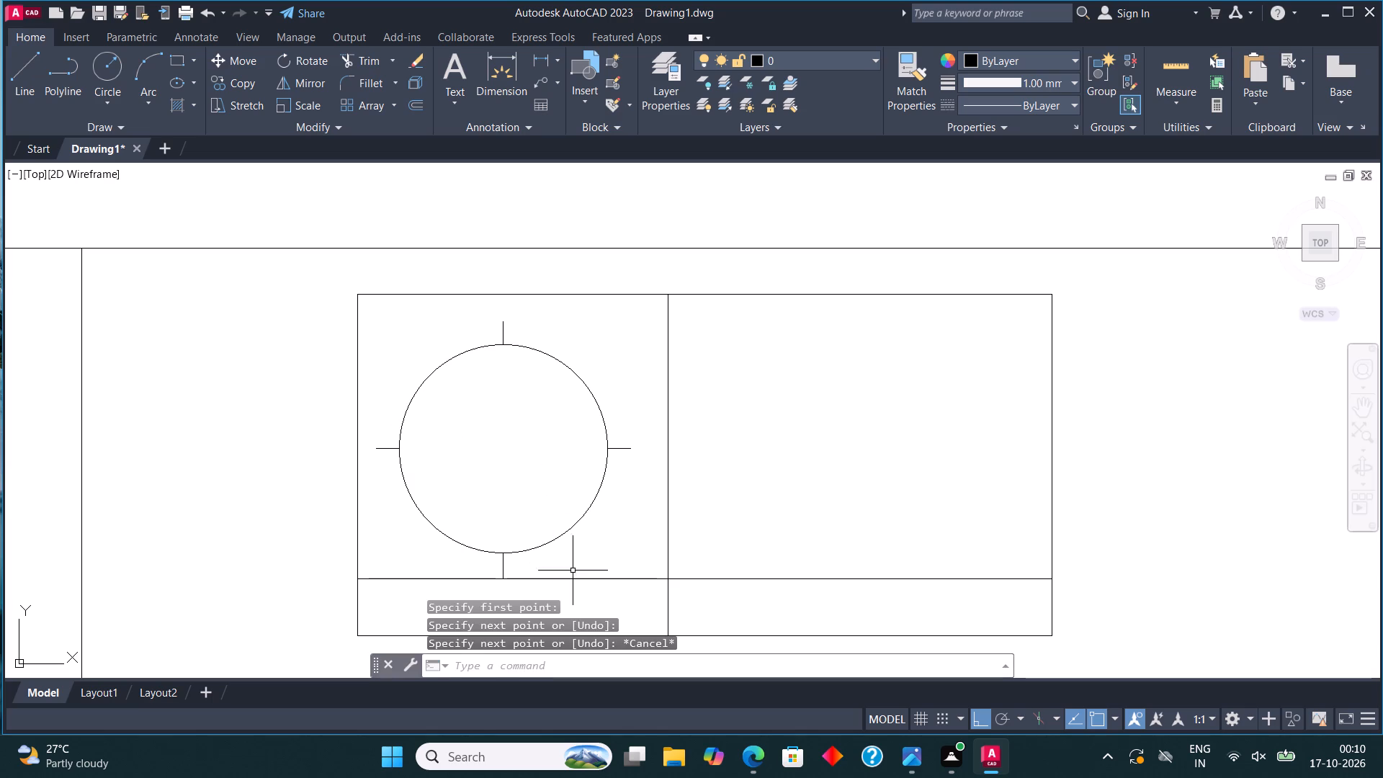
# Copy the burner circle with its four ticks horizontally into the middle of the stove's right compartment.
pyautogui.click(627, 550)
pyautogui.click(482, 336)
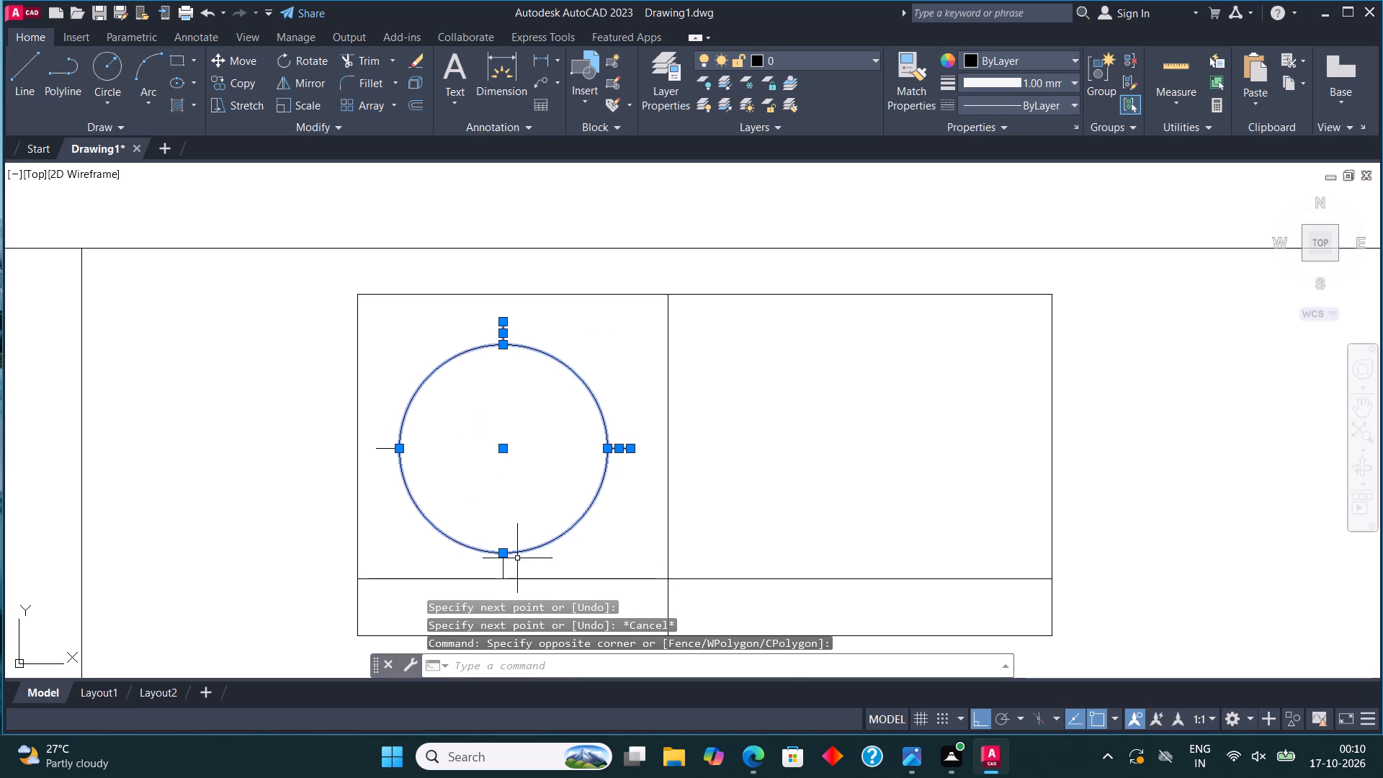
pyautogui.click(517, 565)
pyautogui.click(479, 505)
pyautogui.click(415, 492)
pyautogui.click(379, 426)
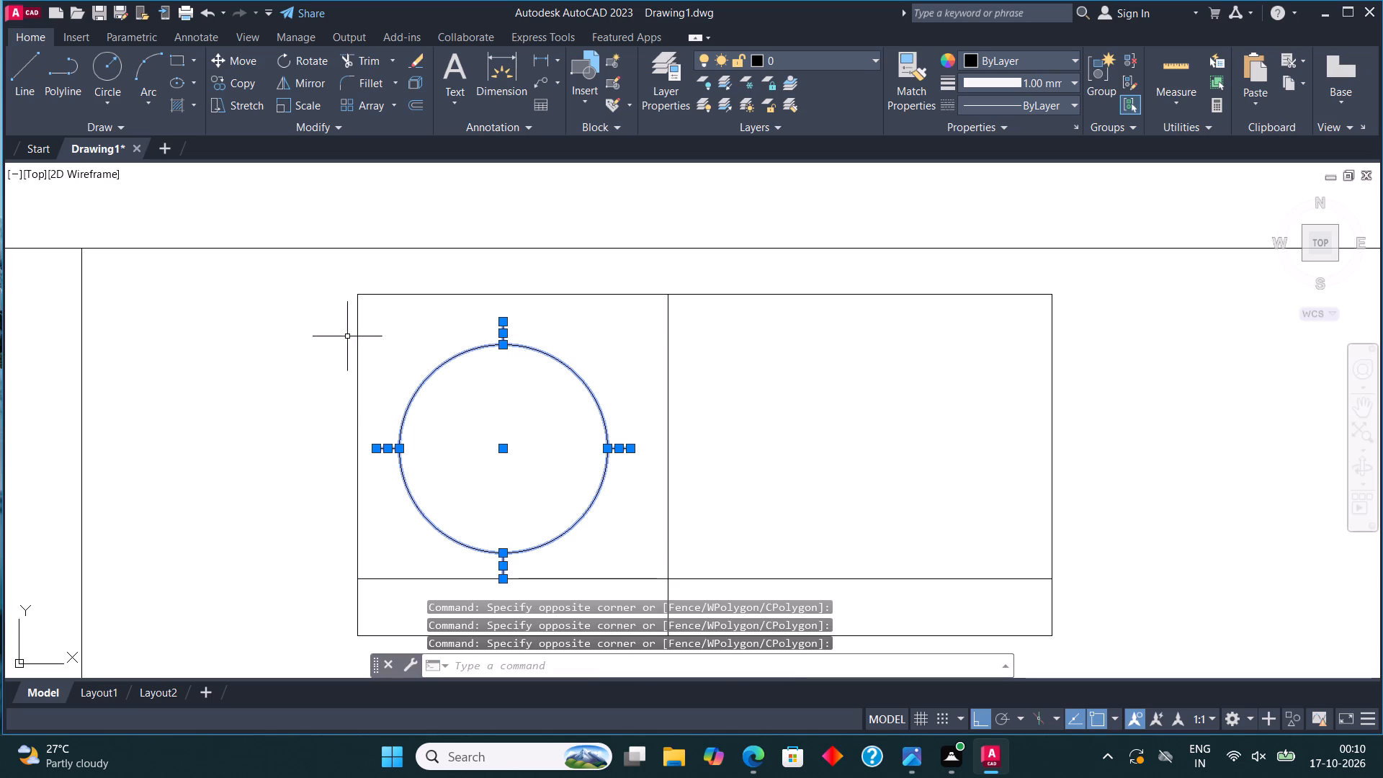
pyautogui.click(239, 79)
pyautogui.click(499, 447)
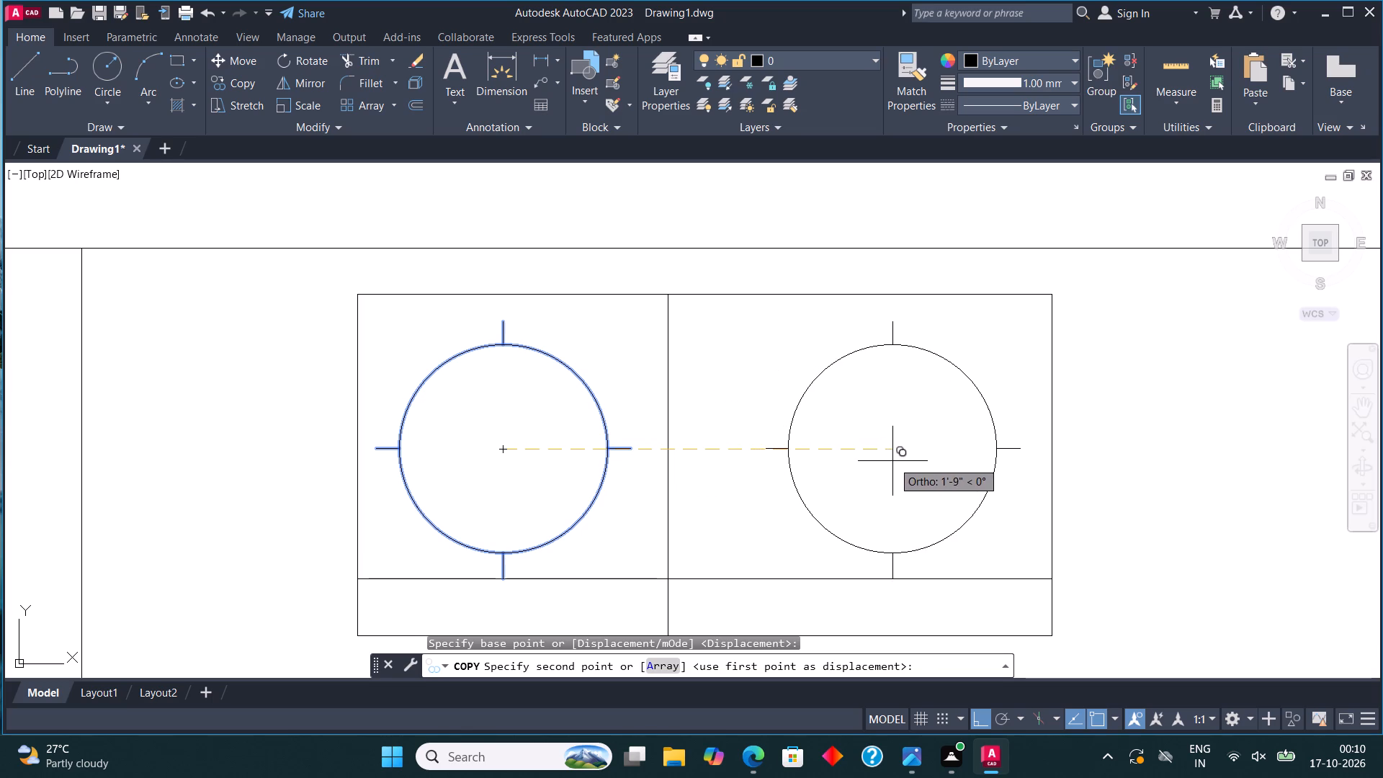
pyautogui.click(877, 453)
pyautogui.press('Escape')
pyautogui.scroll(-4, 658, 358)
pyautogui.scroll(3, 664, 352)
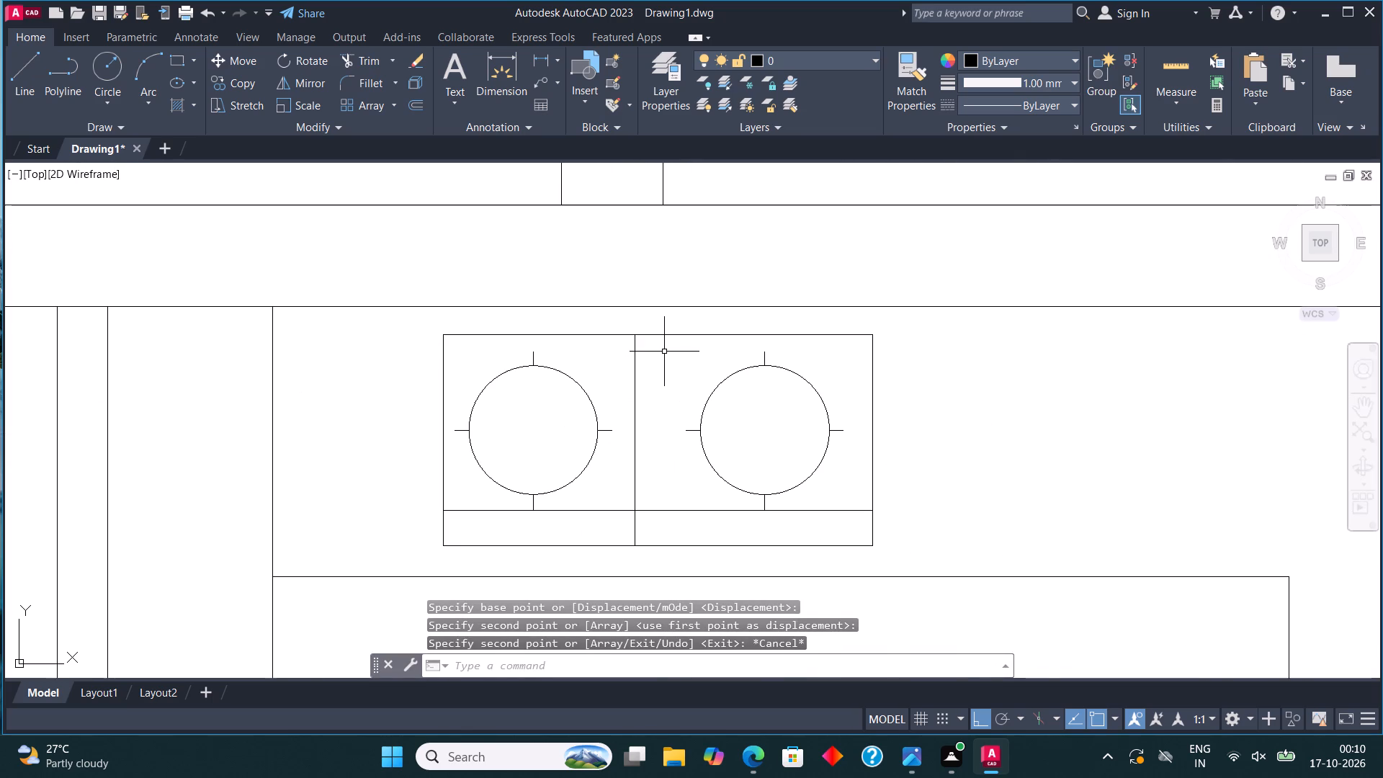
# Draw an upright sink rectangle on the counter's right leg, between its inner edge and the kitchen's right wall.
pyautogui.scroll(-3, 635, 375)
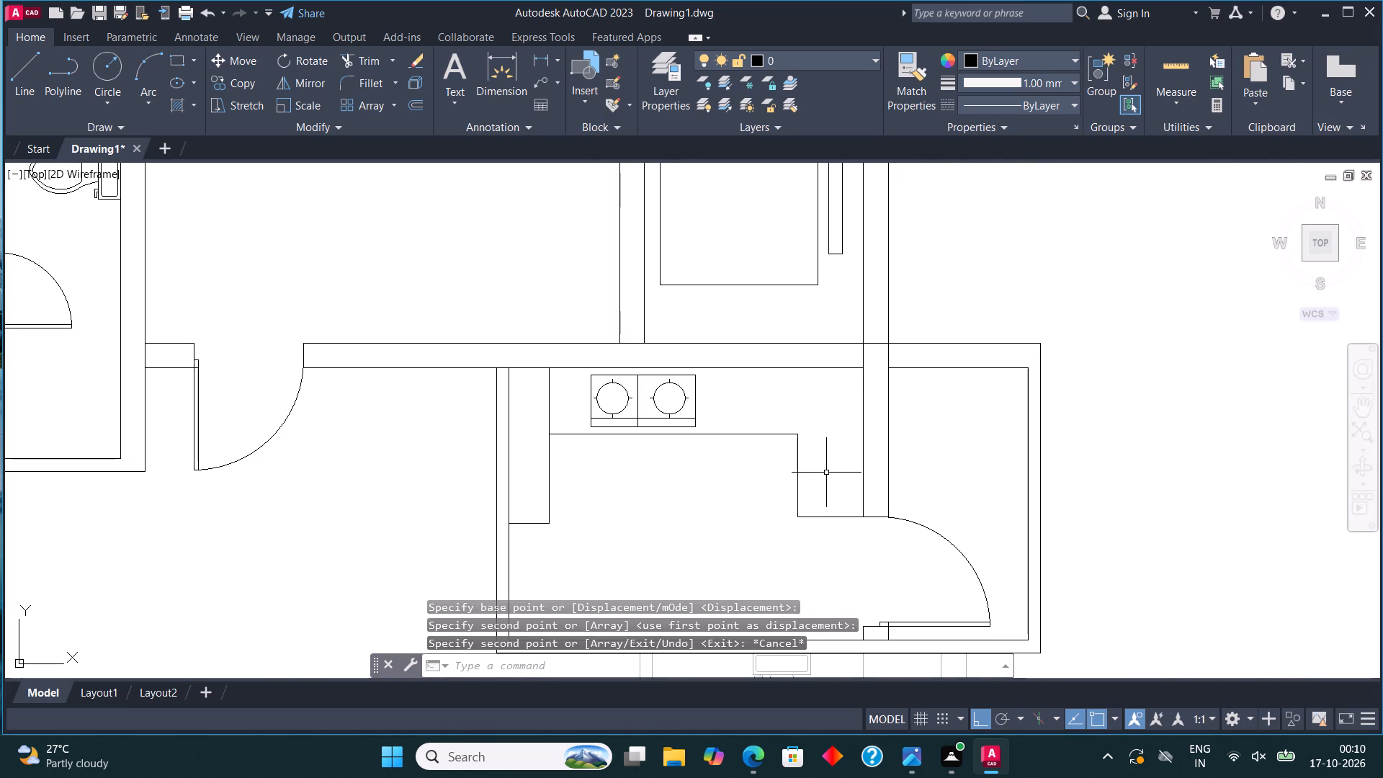
pyautogui.click(177, 61)
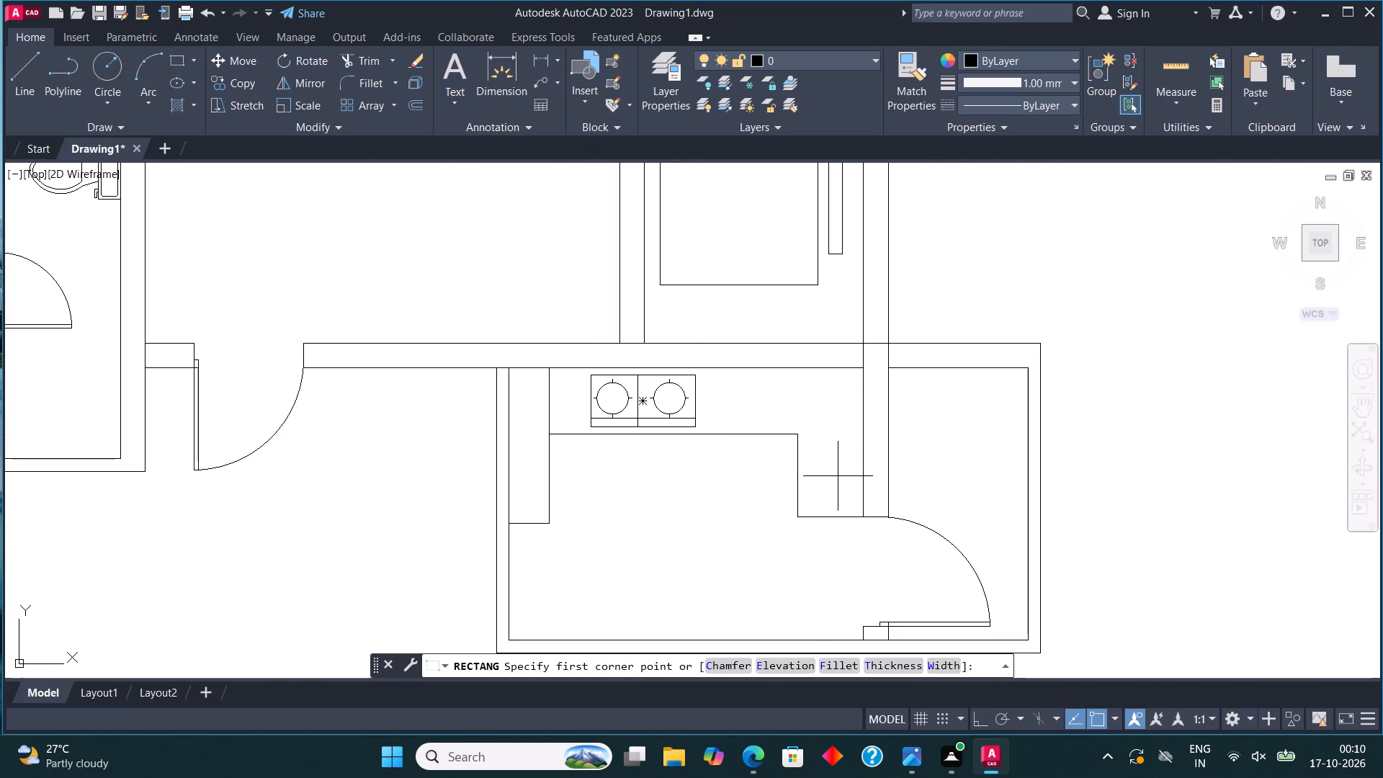
pyautogui.scroll(1, 838, 476)
pyautogui.click(784, 506)
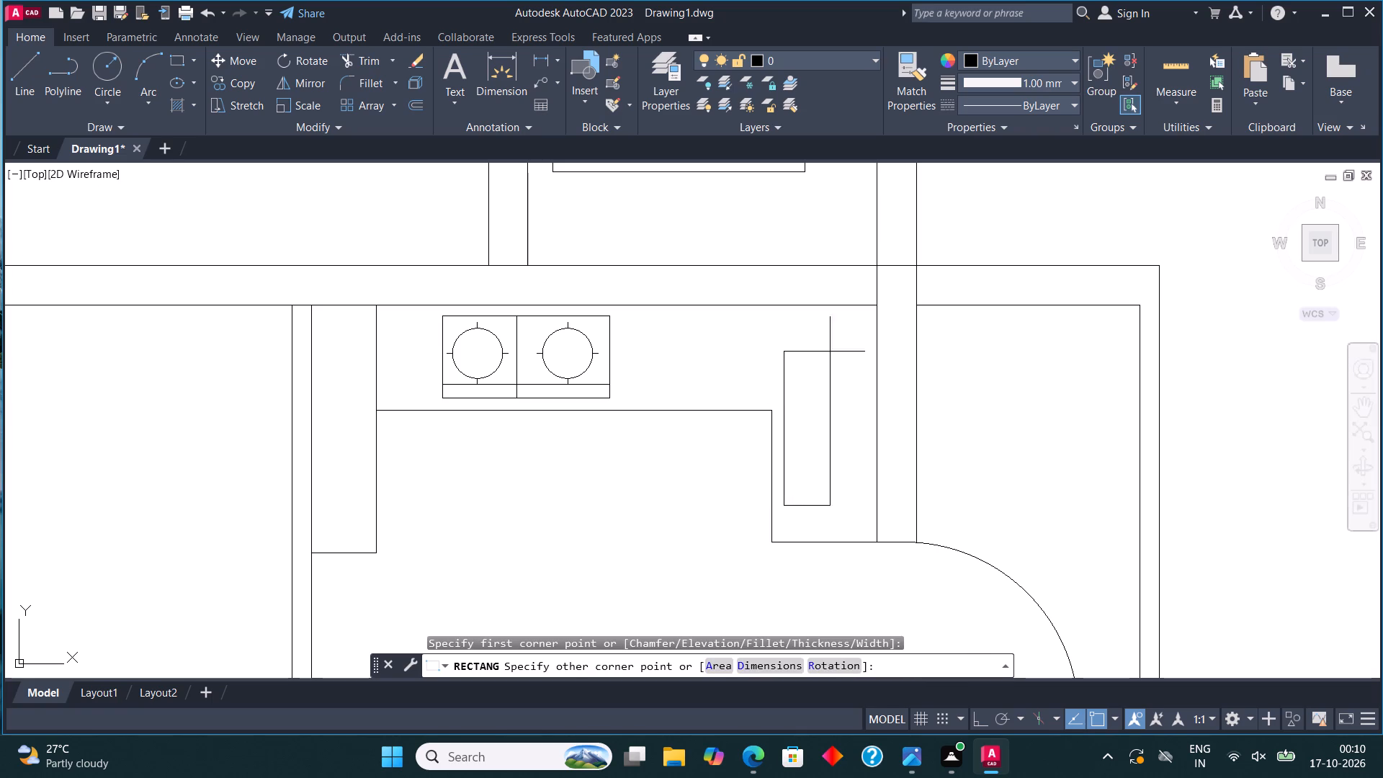
pyautogui.click(862, 369)
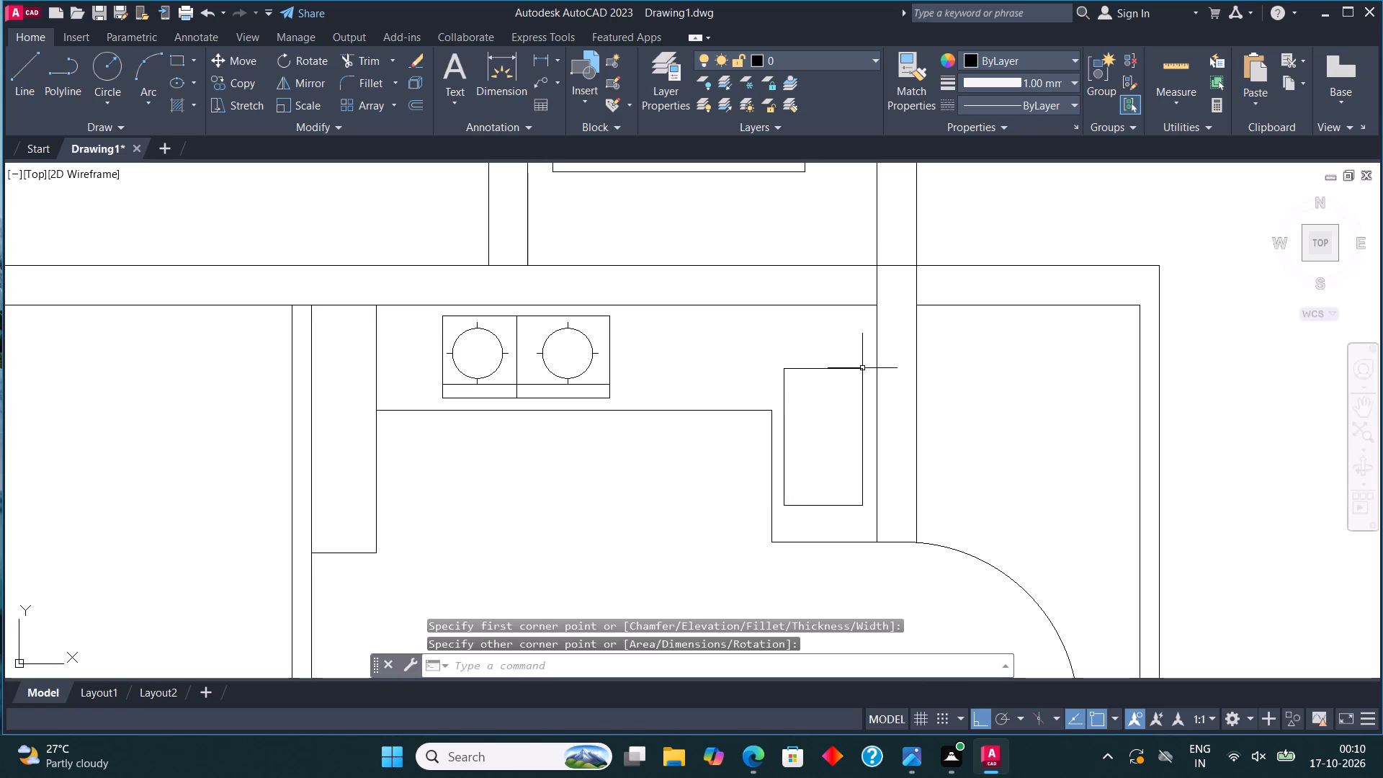
# Divide the sink rectangle with a horizontal line between the midpoints of its long sides.
pyautogui.scroll(2, 875, 457)
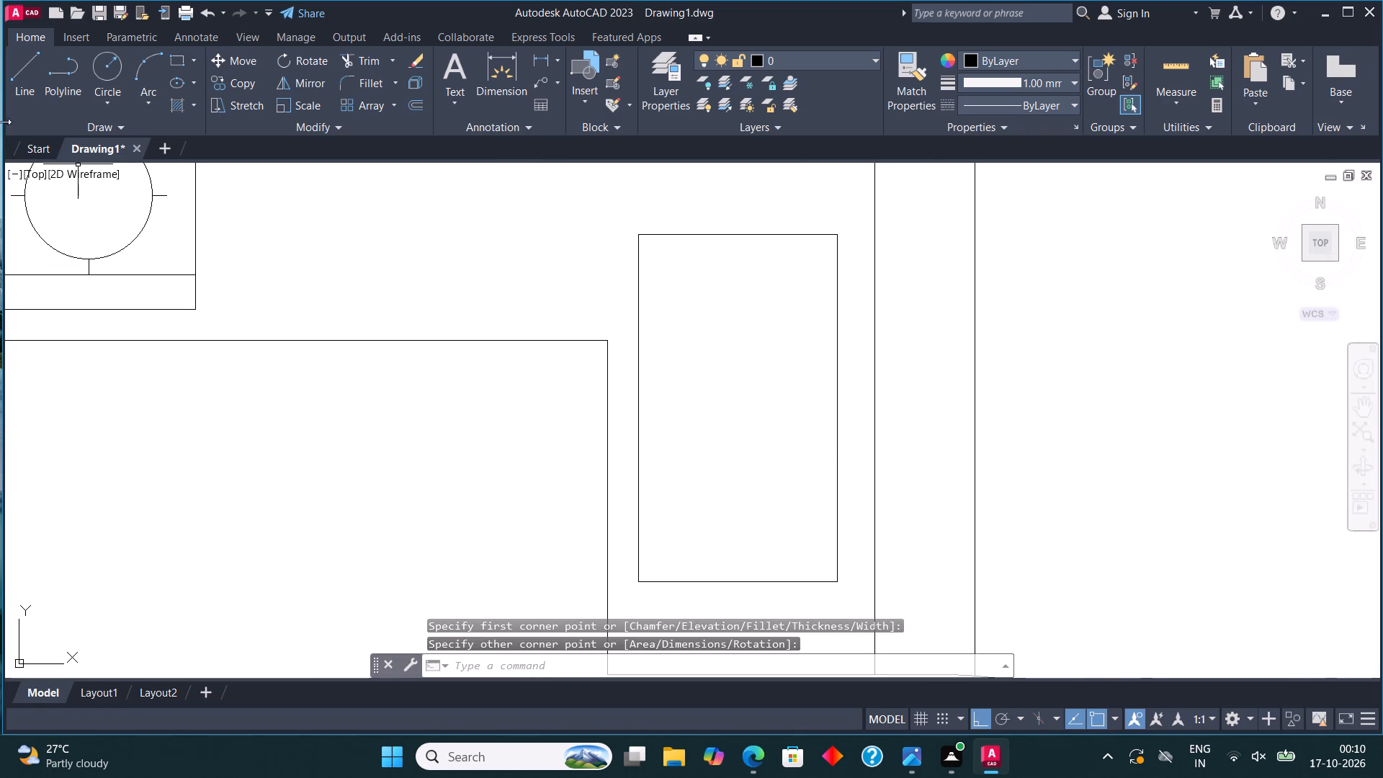
pyautogui.click(23, 76)
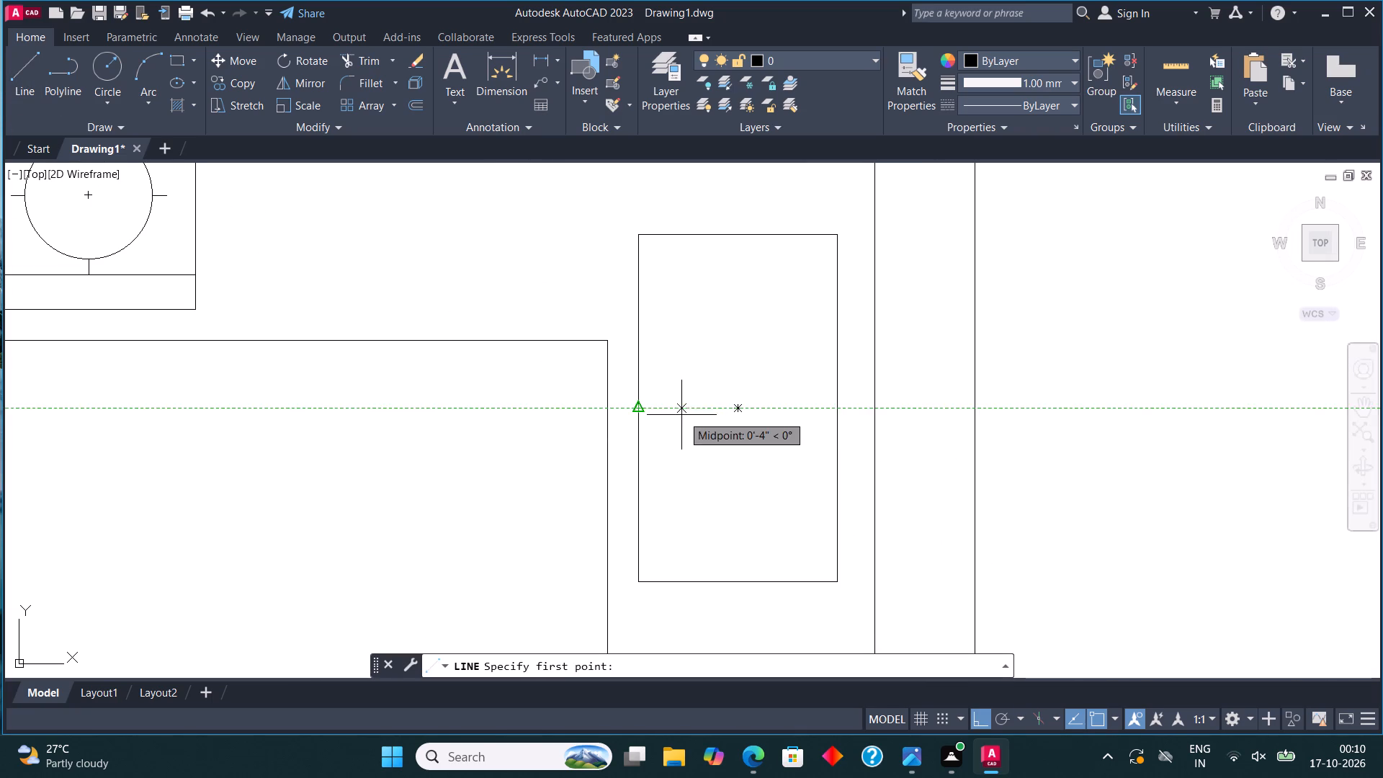
pyautogui.click(635, 410)
pyautogui.click(838, 416)
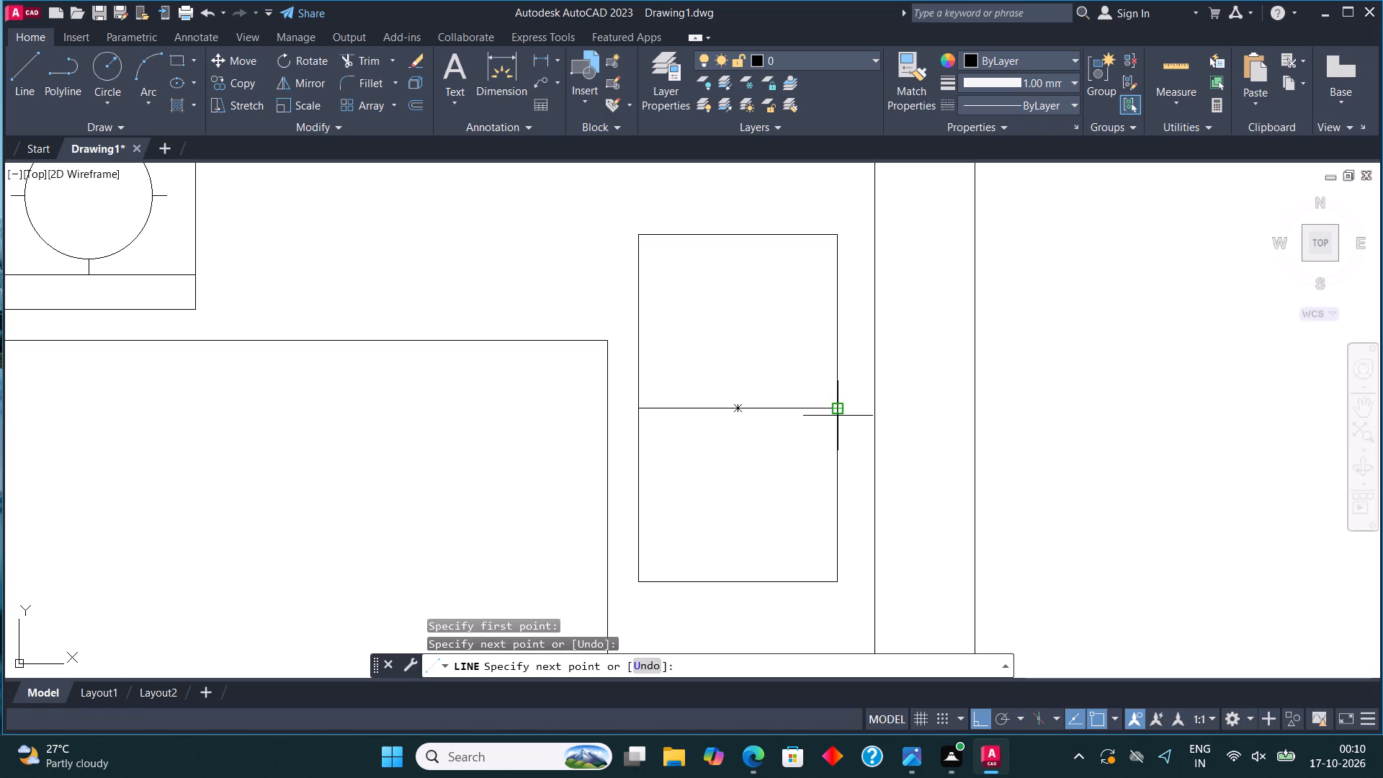
pyautogui.press('Escape')
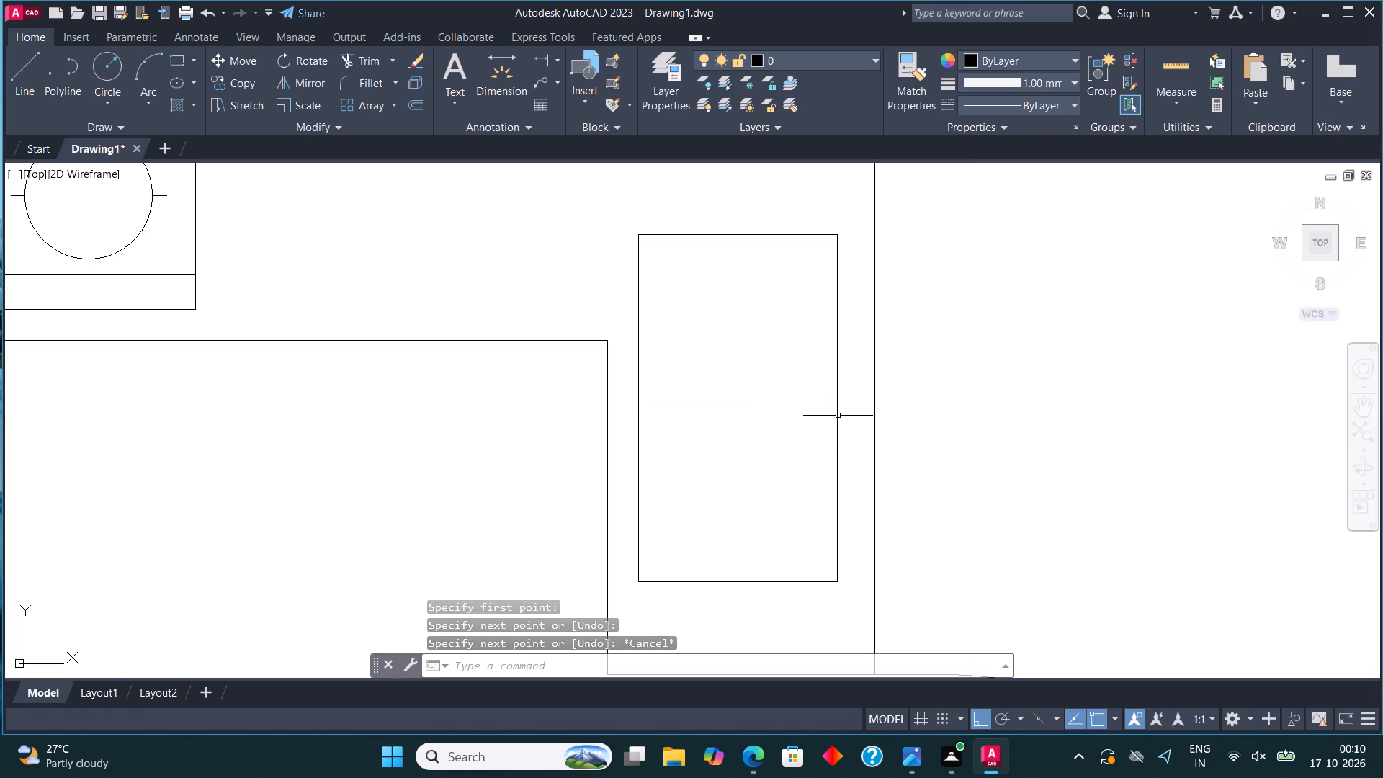
# Draw a rectangle over the sink's lower half and offset it 1" inward to form the basin.
pyautogui.click(174, 58)
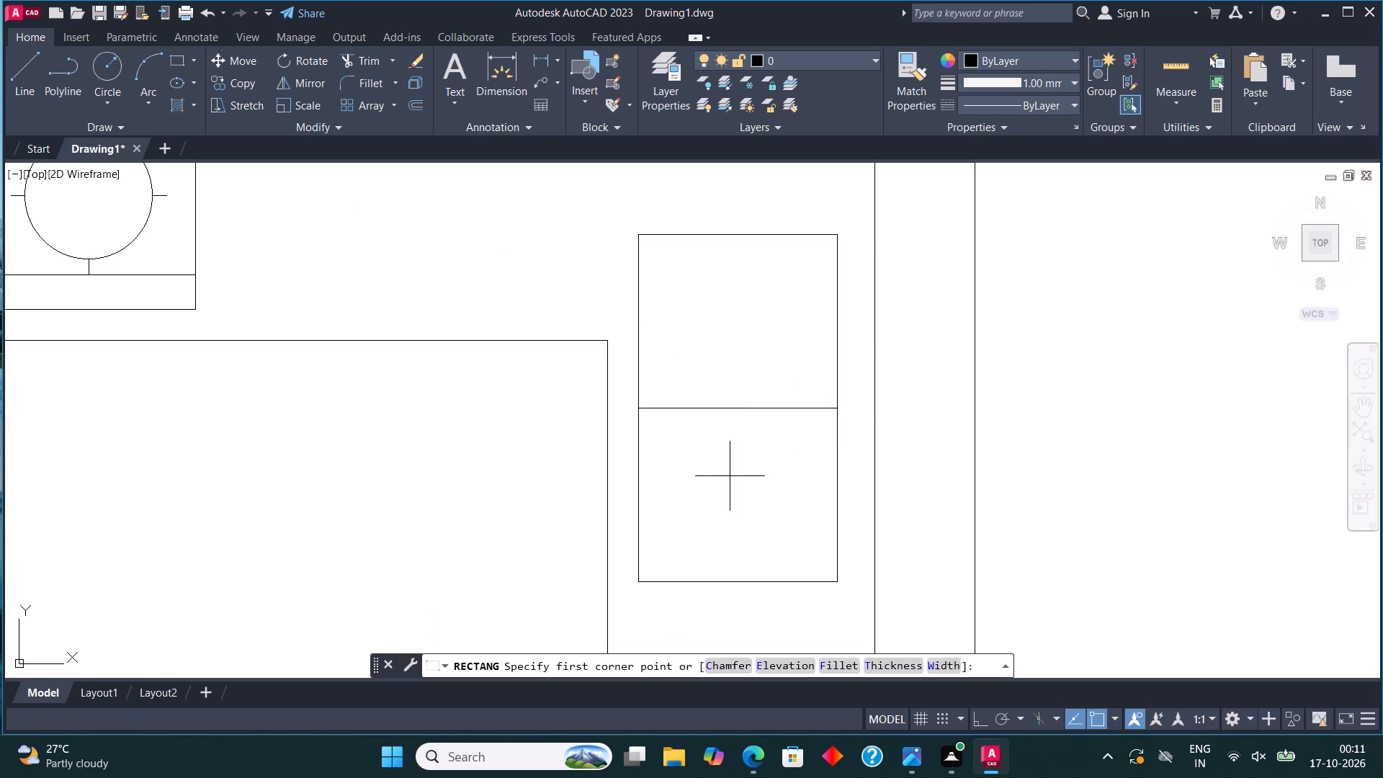
pyautogui.click(641, 583)
pyautogui.click(838, 414)
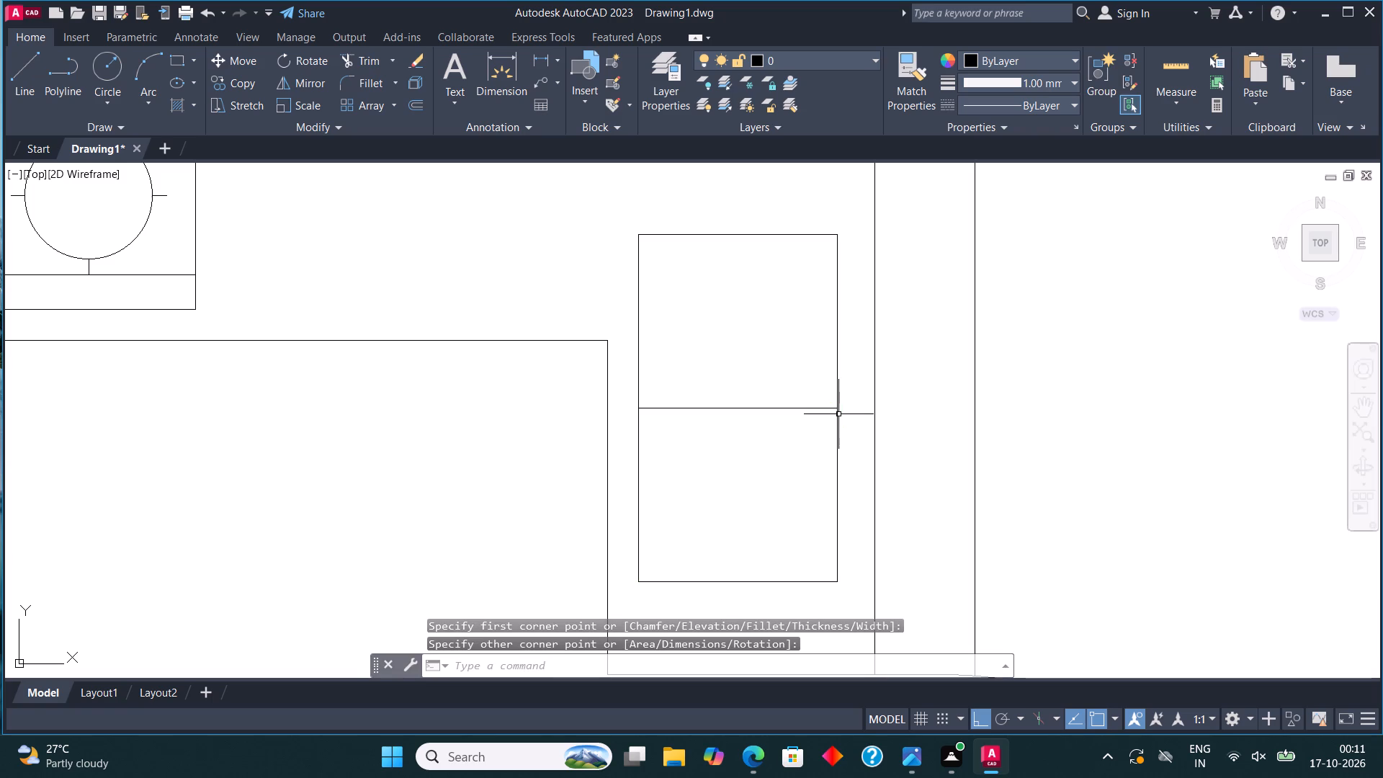
pyautogui.click(640, 475)
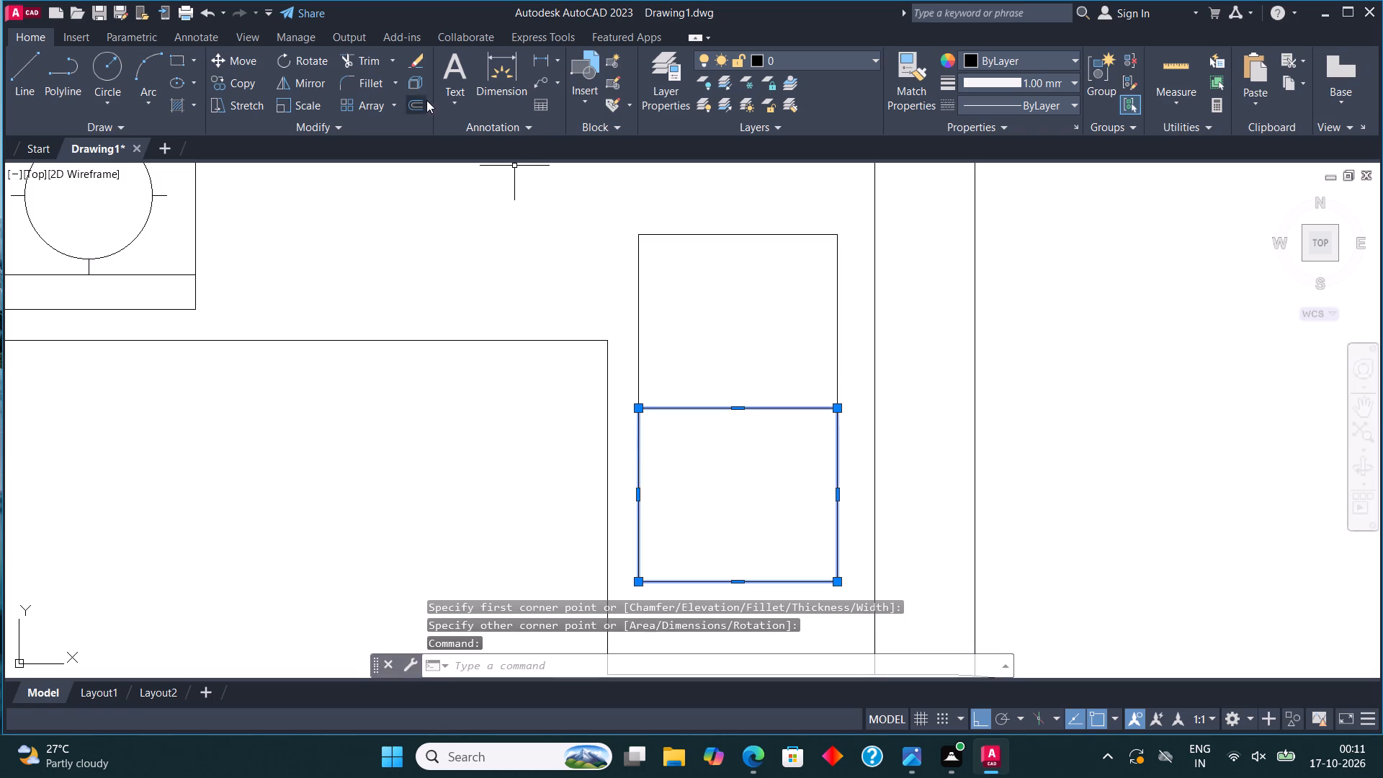
pyautogui.click(419, 100)
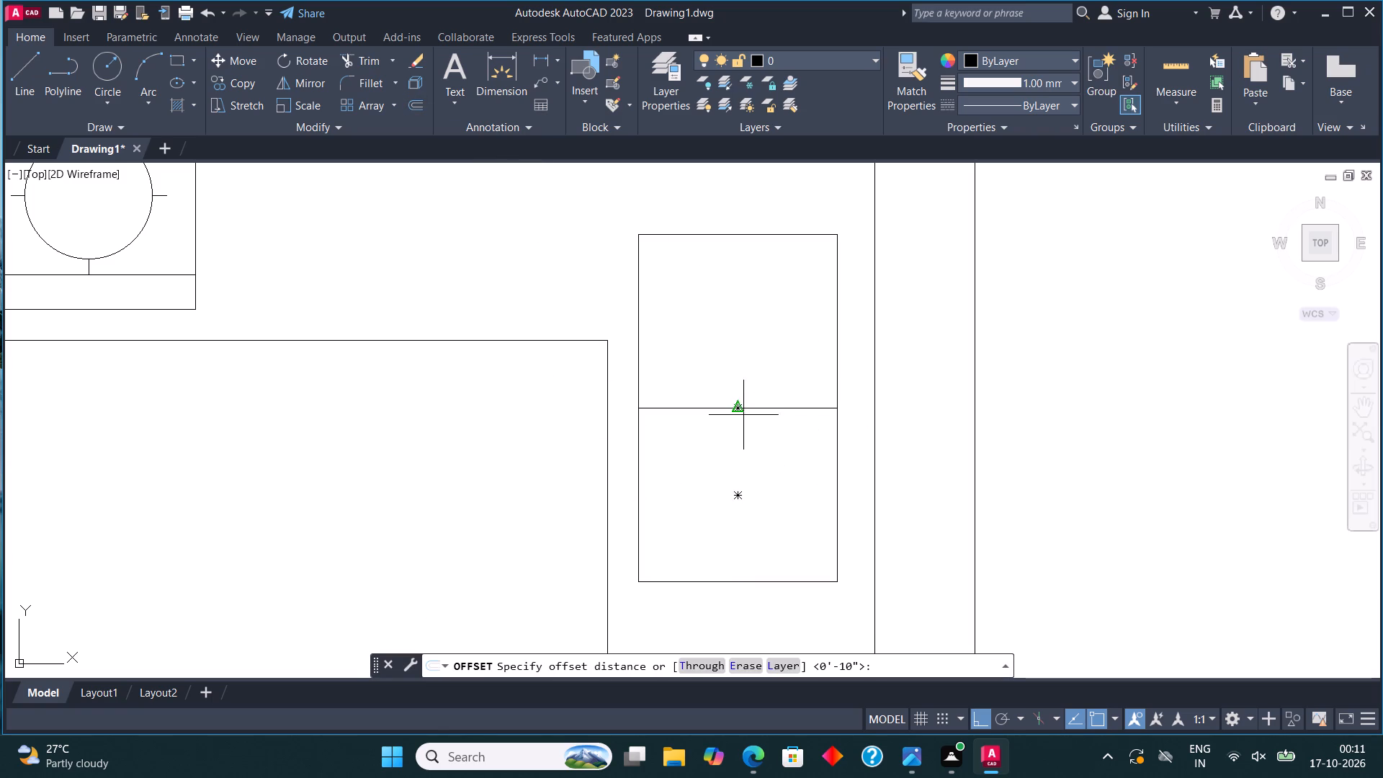
pyautogui.click(746, 406)
pyautogui.write('1"')
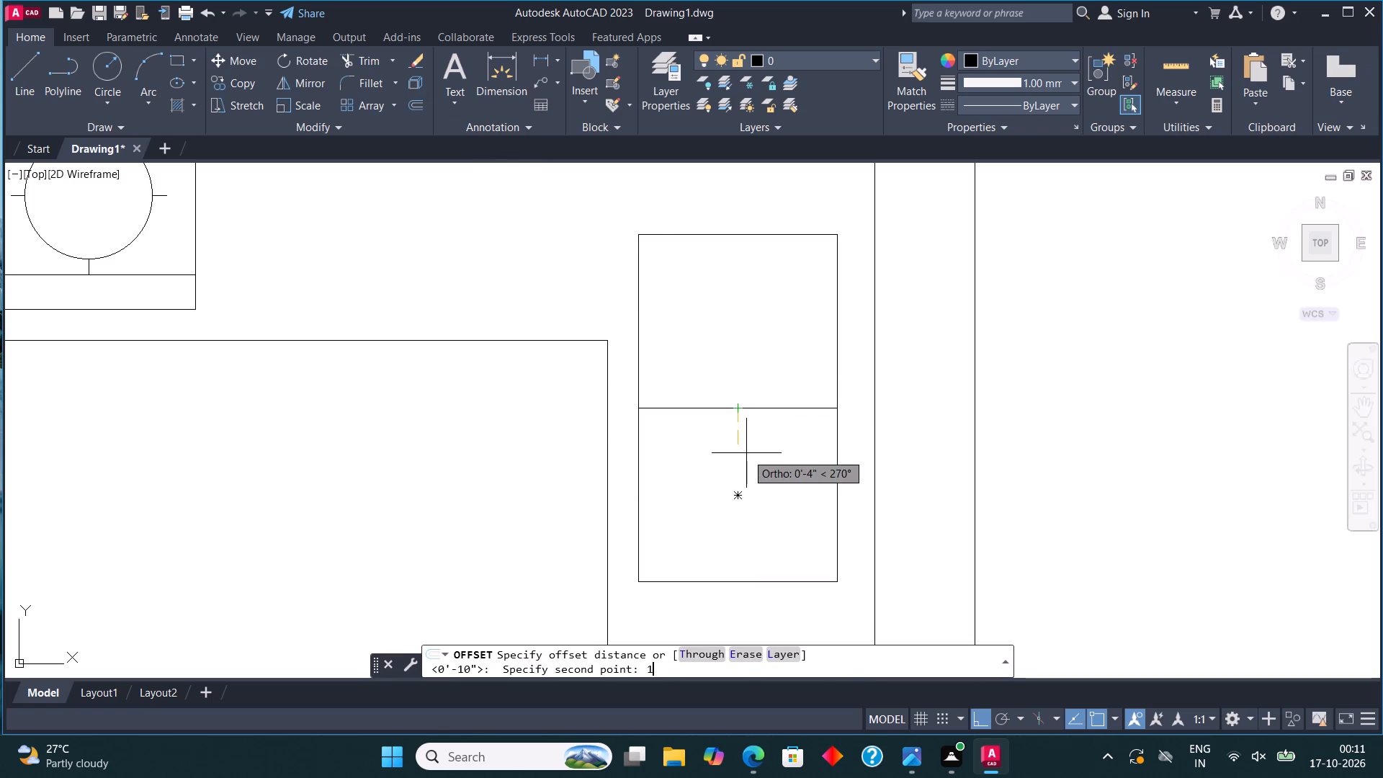
pyautogui.press('Return')
pyautogui.click(745, 460)
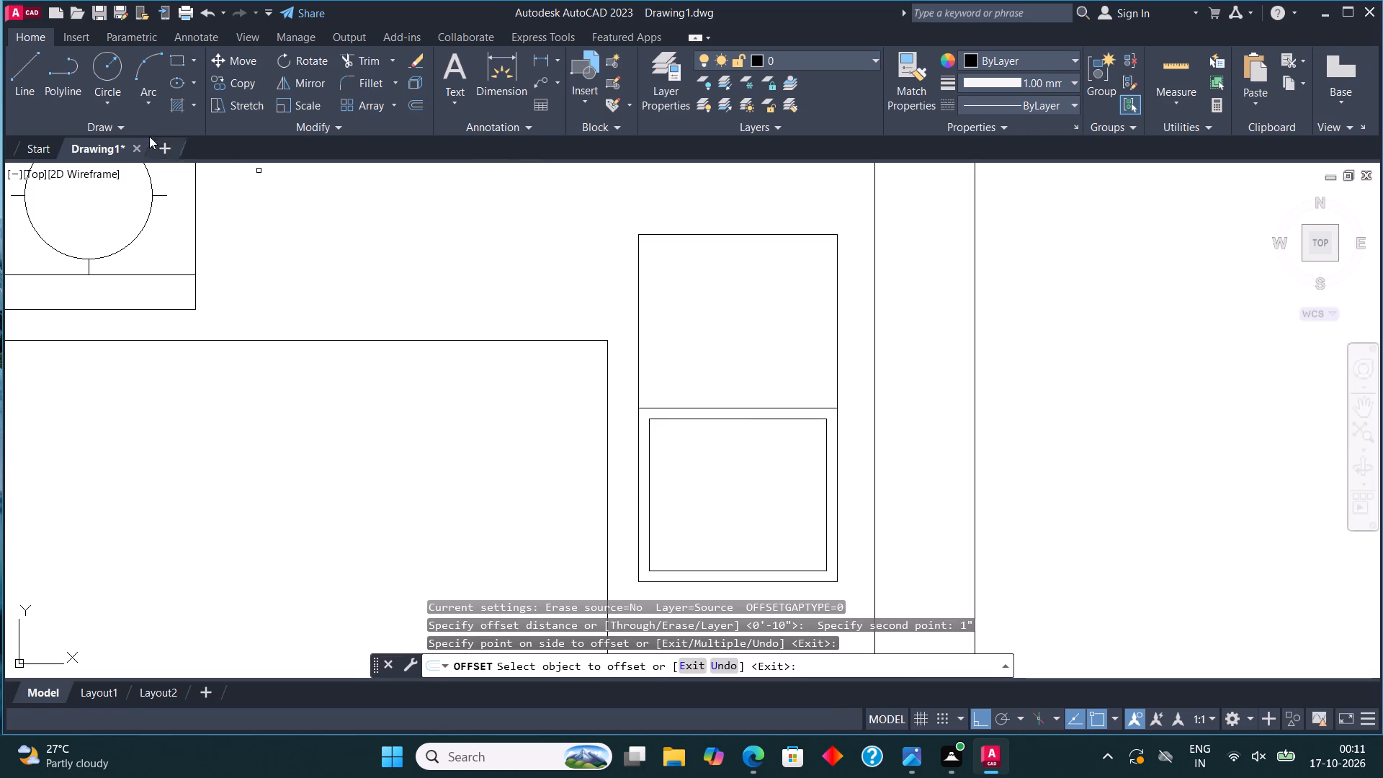
# Draw a vertical drainboard line about 1'-0" long near the left edge of the sink's upper half.
pyautogui.click(15, 66)
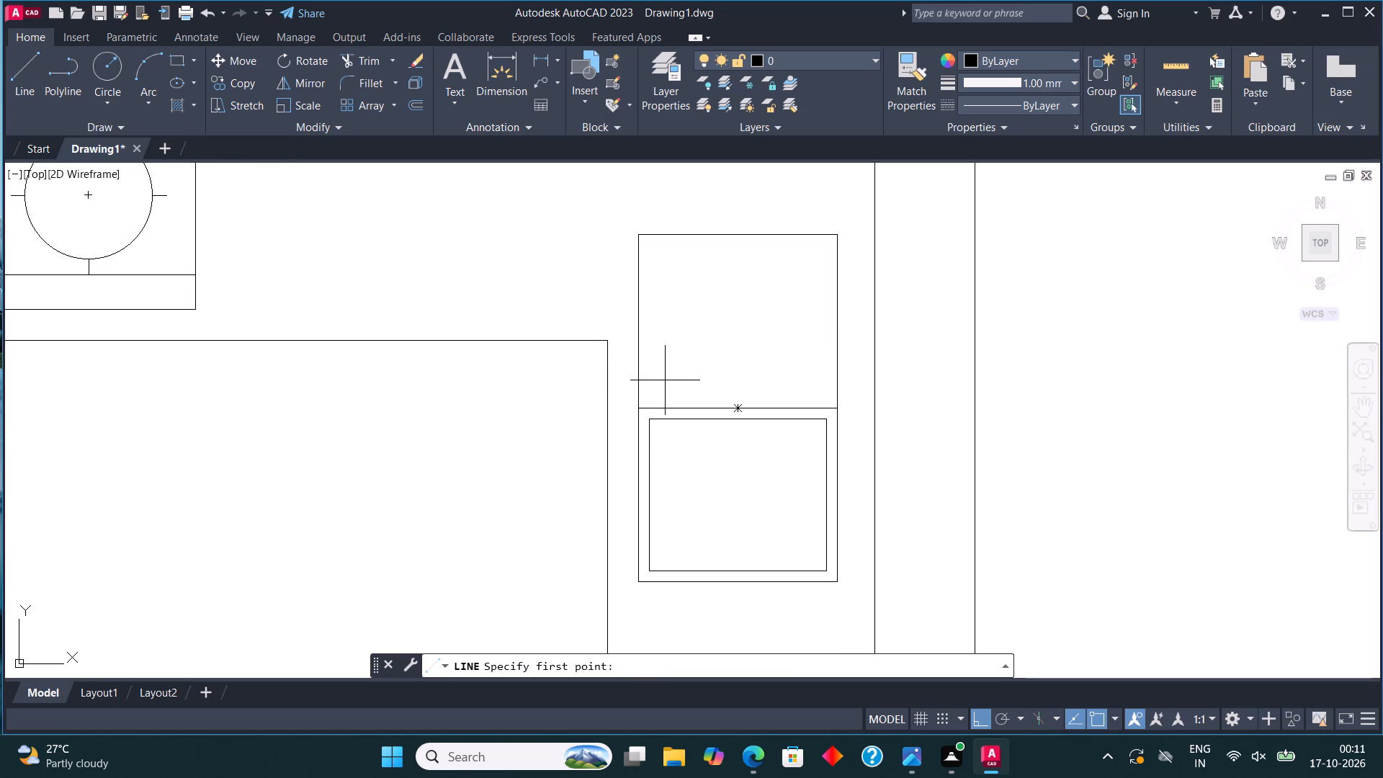
pyautogui.click(655, 388)
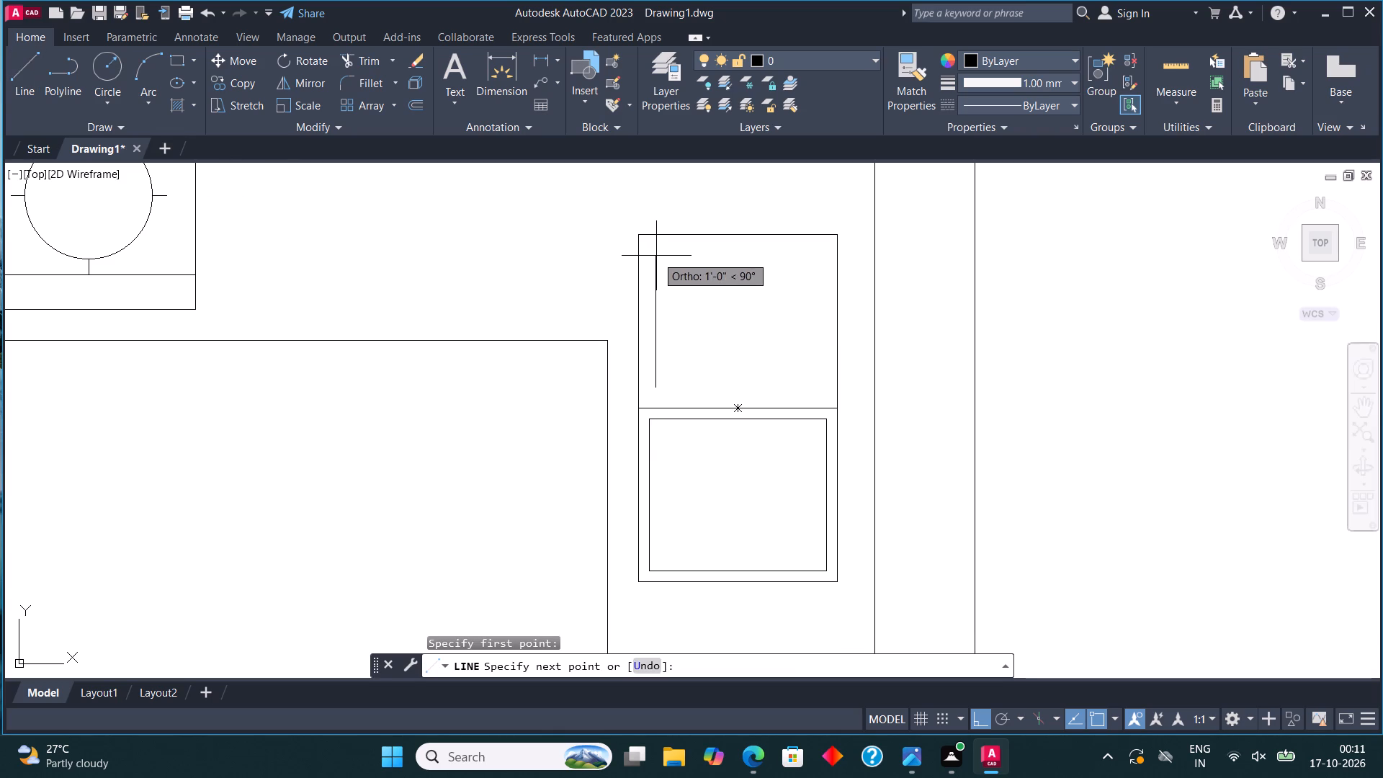
pyautogui.click(656, 256)
pyautogui.press('Escape')
# Copy the drainboard line seven times to the right, about 2" apart, across the sink's upper half.
pyautogui.click(655, 292)
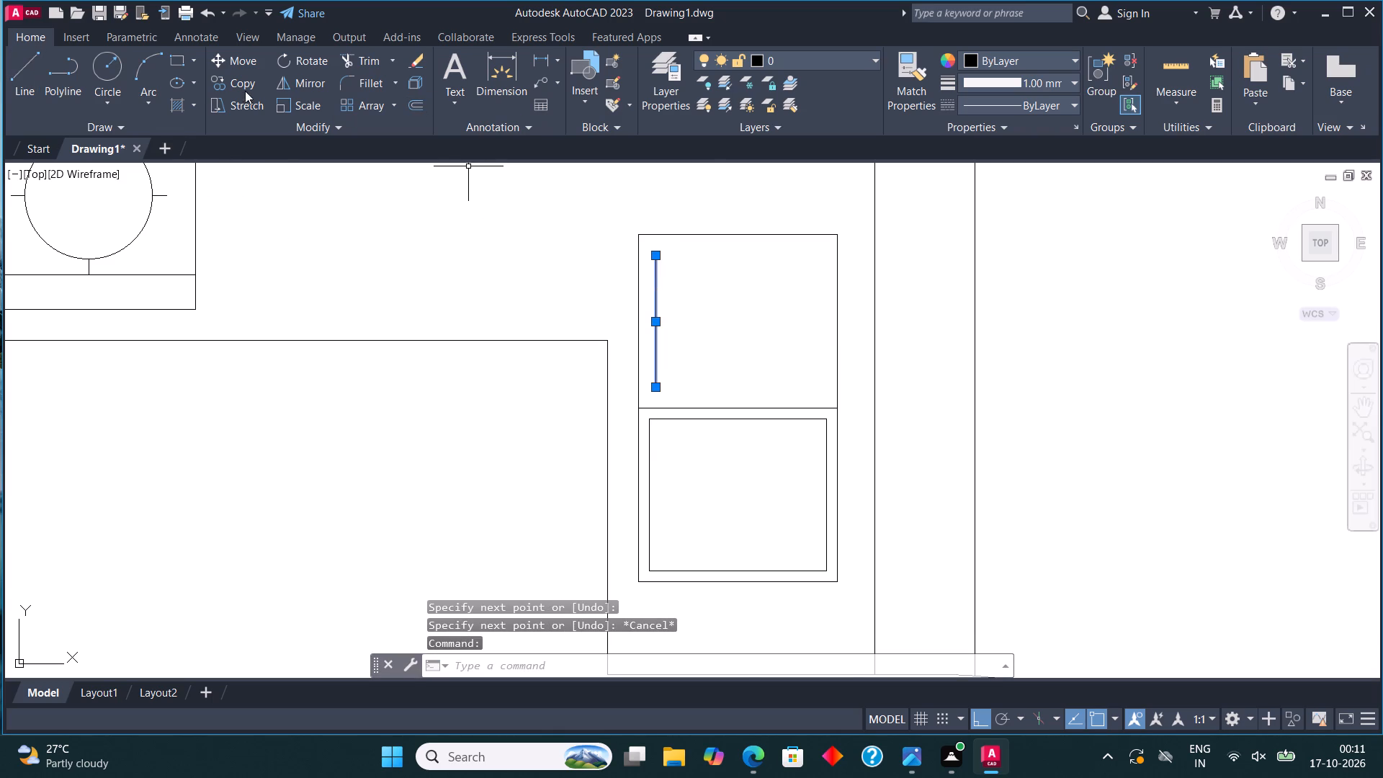
pyautogui.click(238, 83)
pyautogui.click(658, 312)
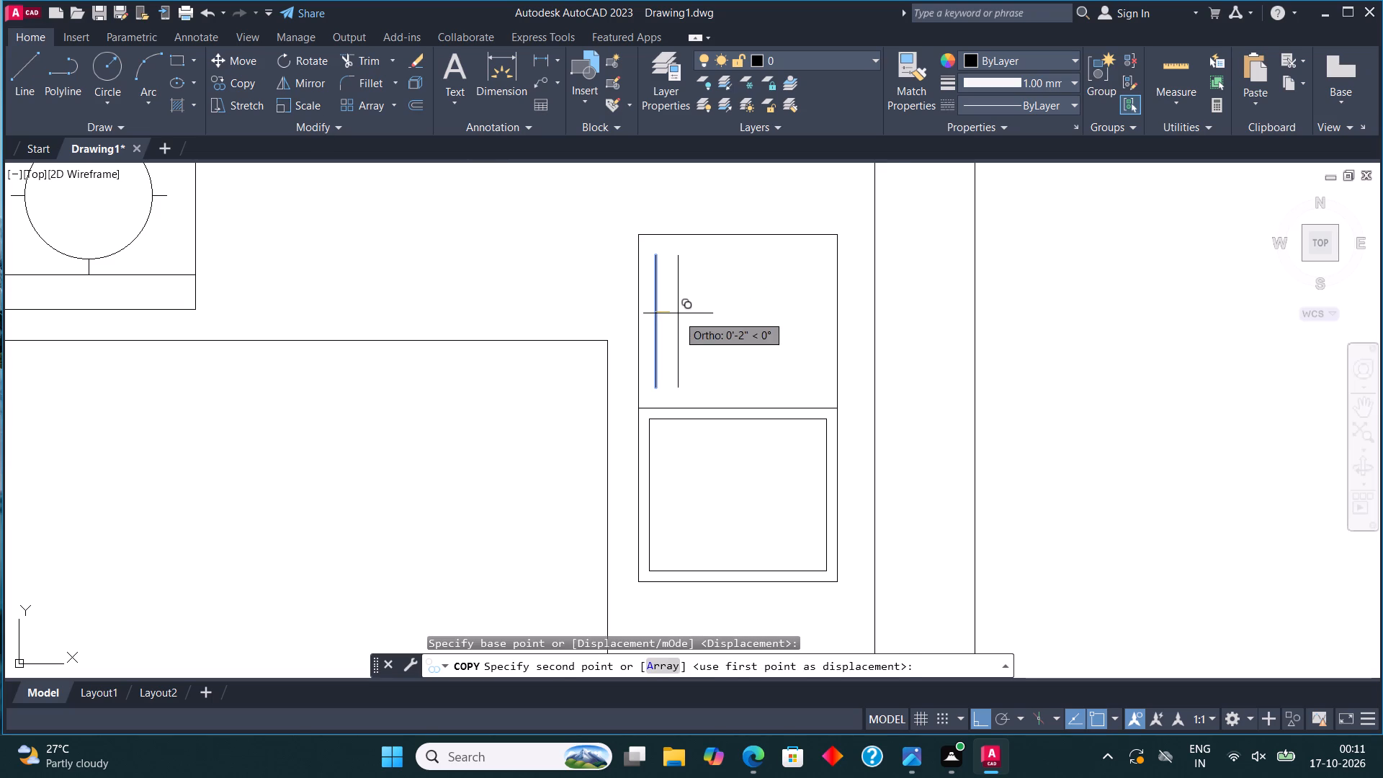
pyautogui.click(677, 313)
pyautogui.click(701, 315)
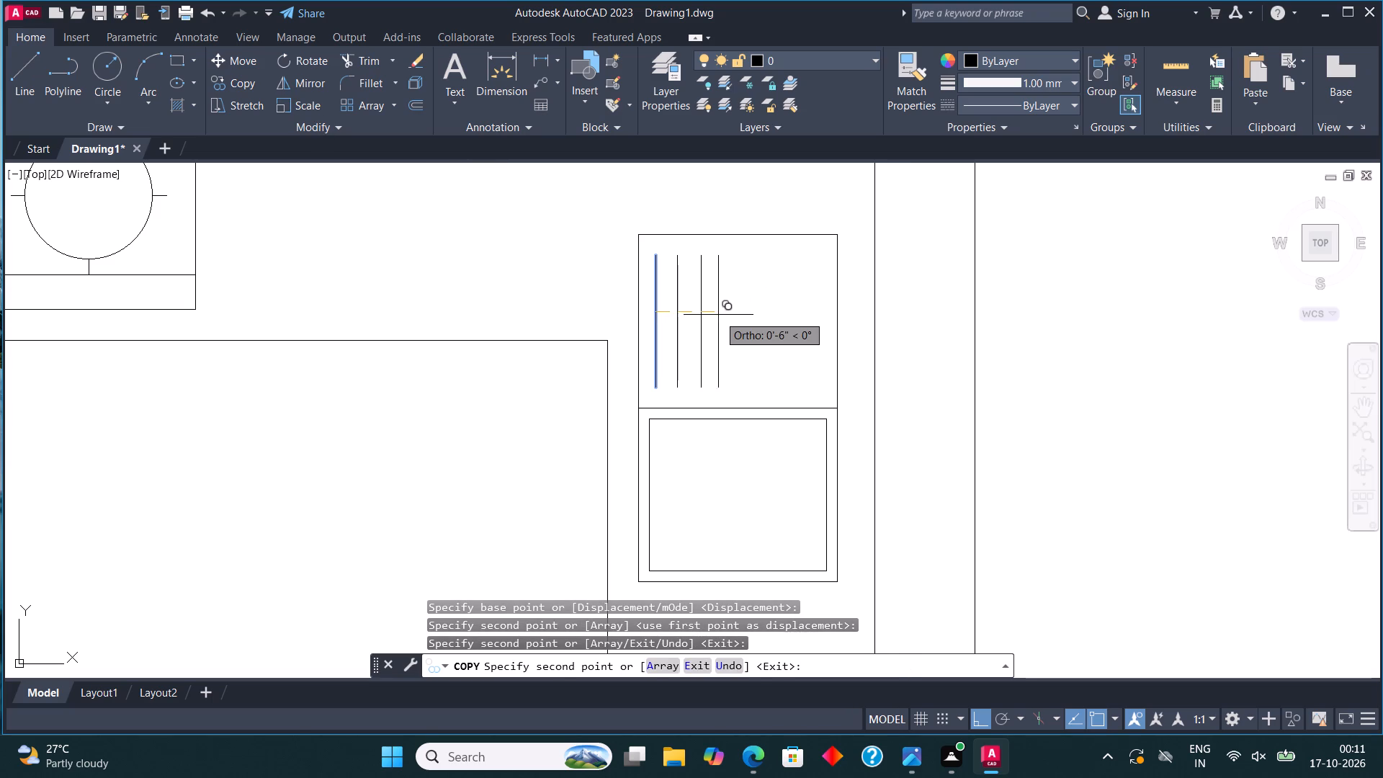
pyautogui.click(726, 318)
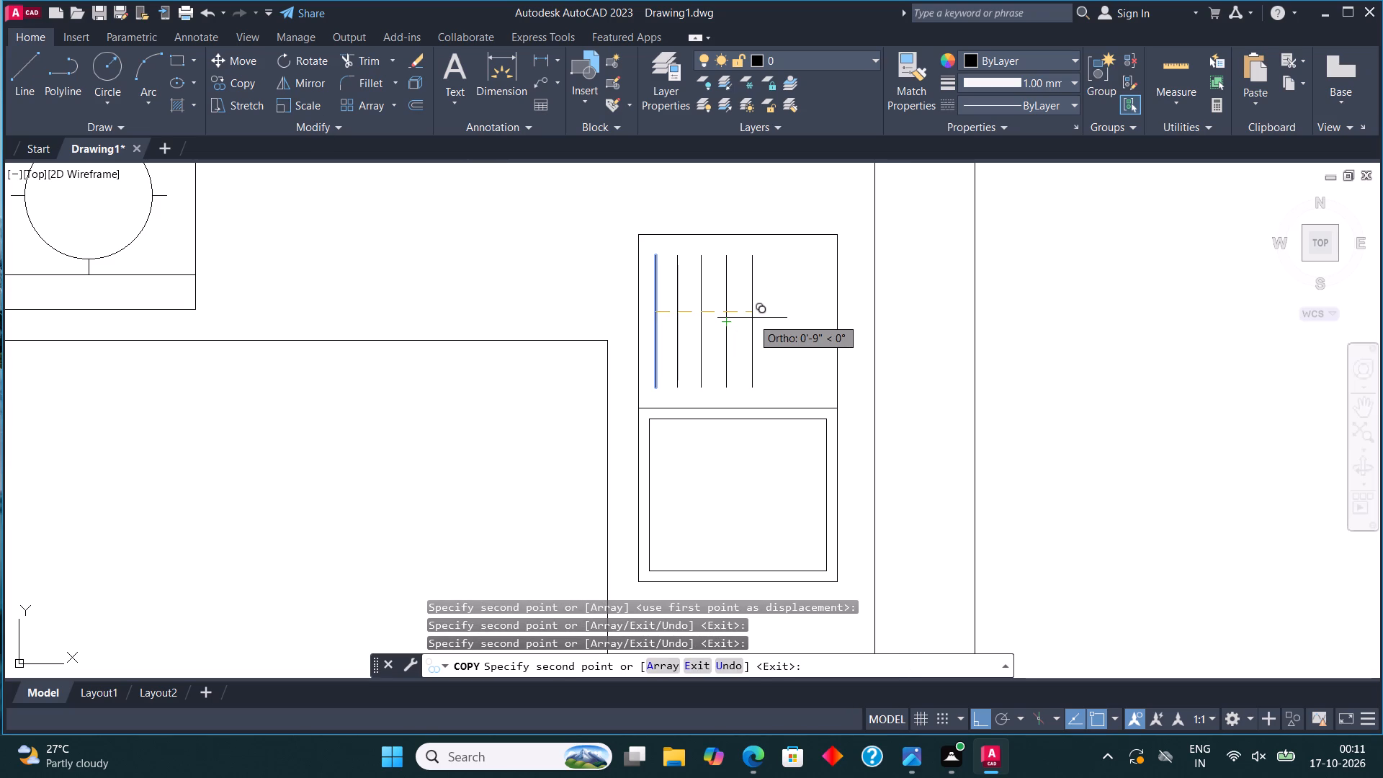
pyautogui.click(751, 318)
pyautogui.click(775, 318)
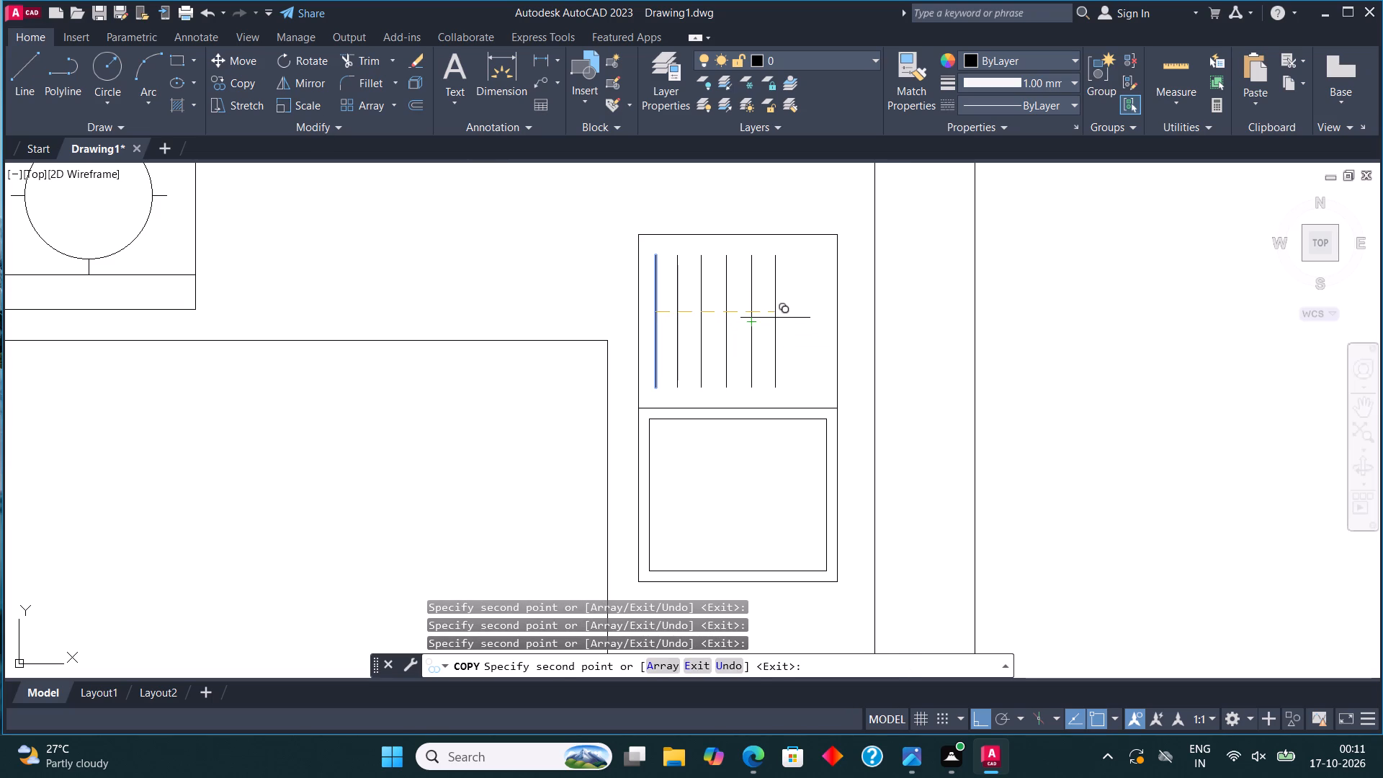
pyautogui.click(801, 318)
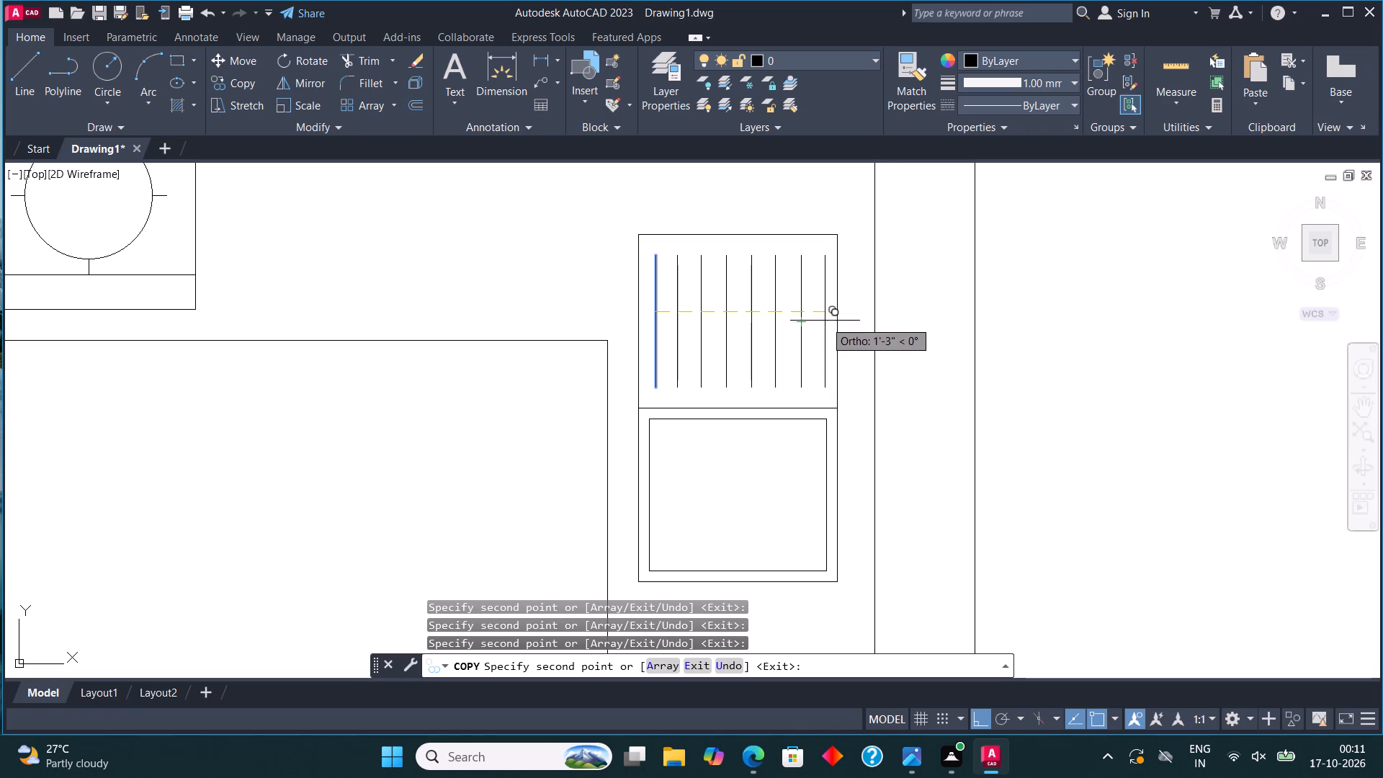
pyautogui.click(825, 321)
pyautogui.press('Escape')
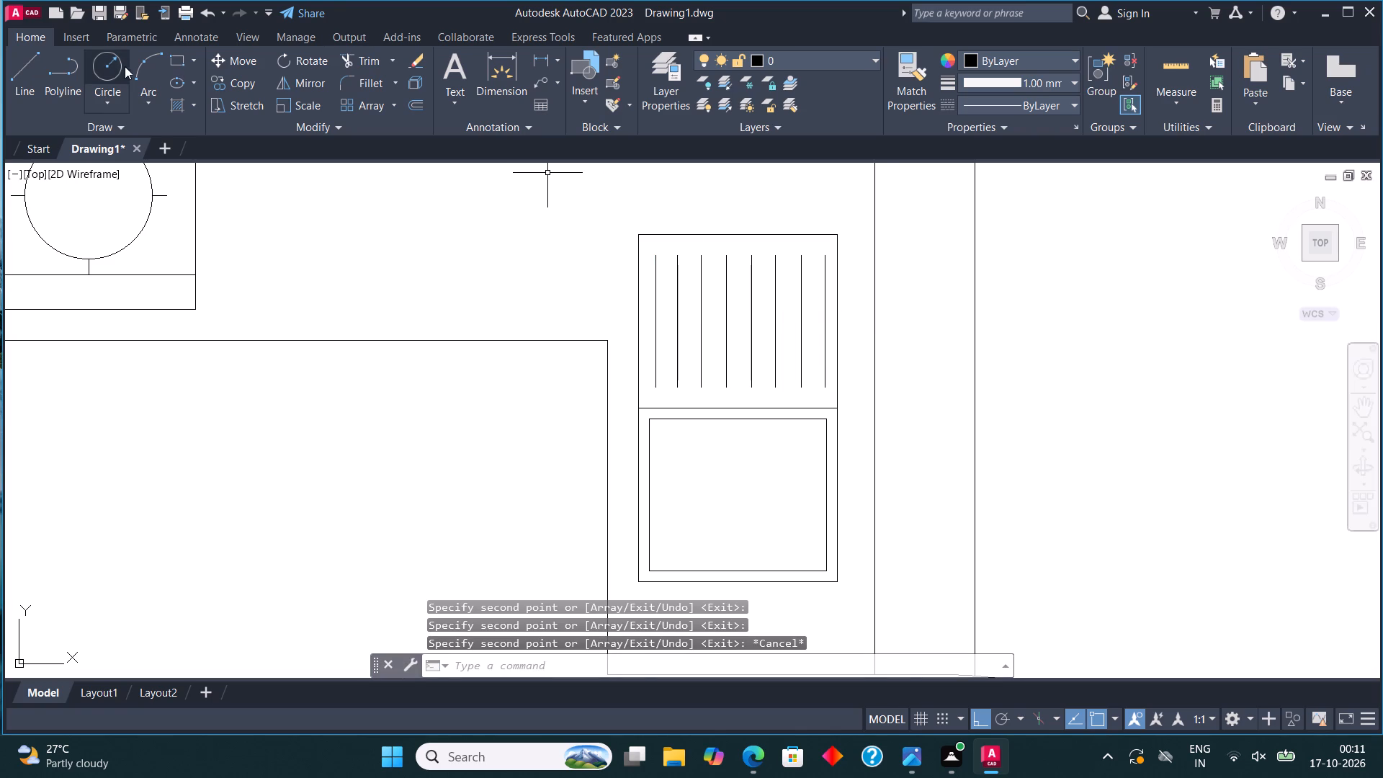
# Draw a small drain circle at the centre of the kitchen sink's basin.
pyautogui.click(120, 64)
pyautogui.click(740, 494)
pyautogui.click(745, 497)
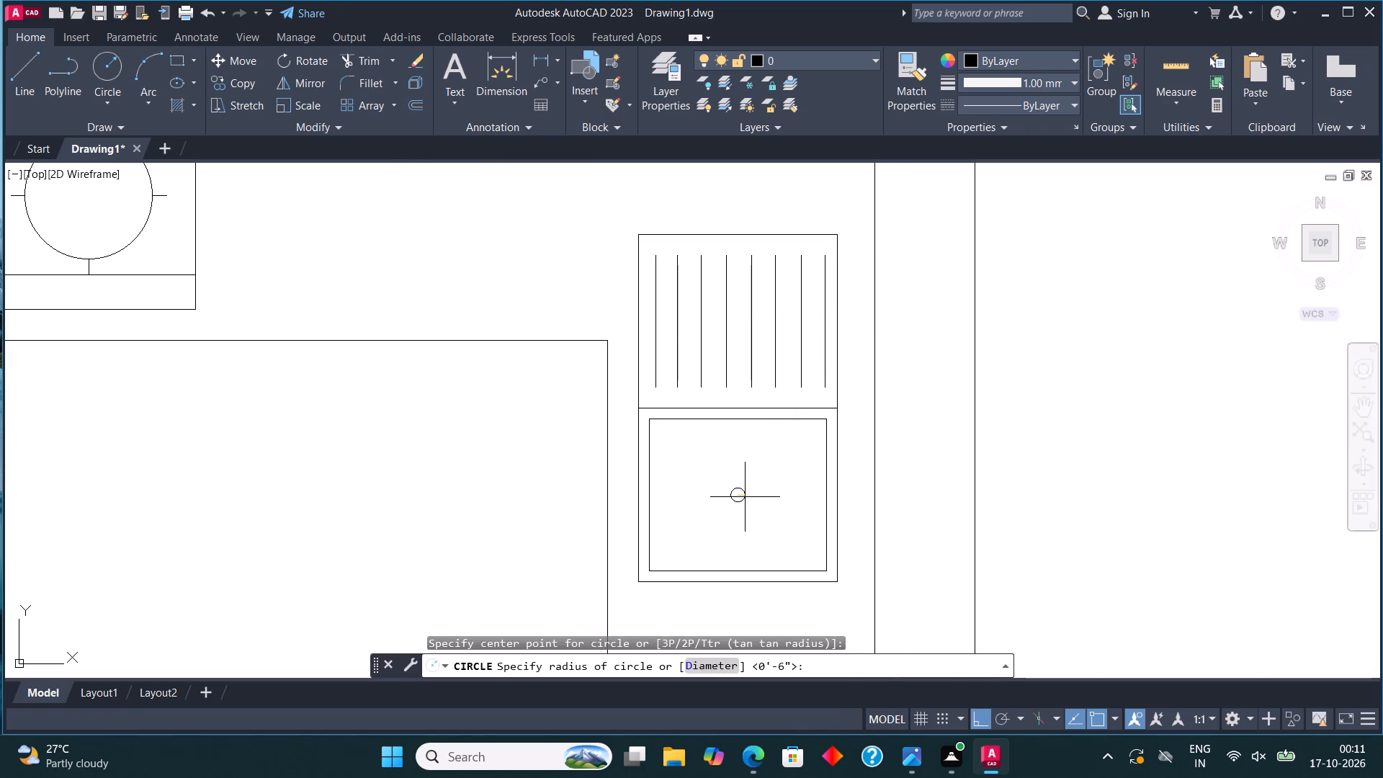
pyautogui.press('Escape')
# Draw two short lines across the kitchen's lower wall, left of the toilet wall and at the left inner corner, marking an opening.
pyautogui.scroll(-4, 743, 354)
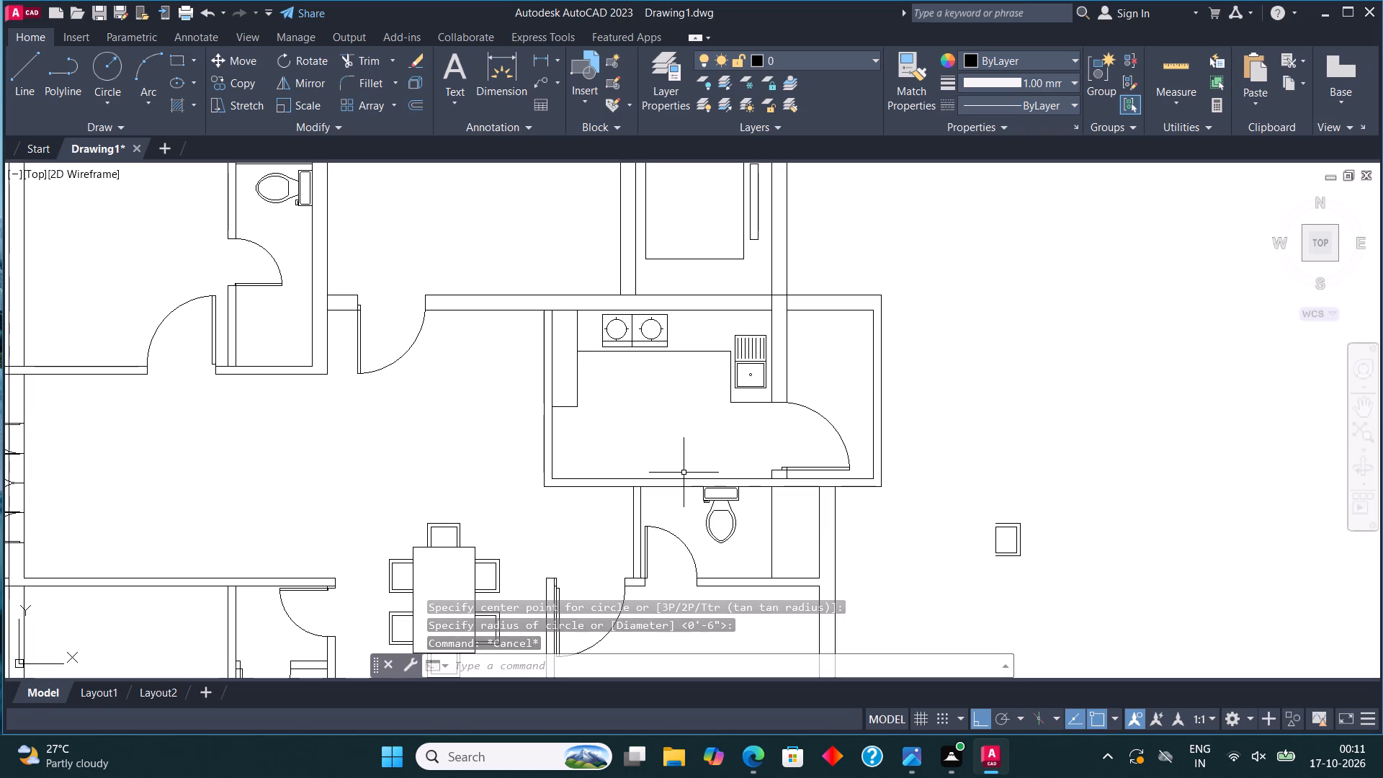
pyautogui.moveTo(627, 518); pyautogui.dragTo(684, 424, button='middle')
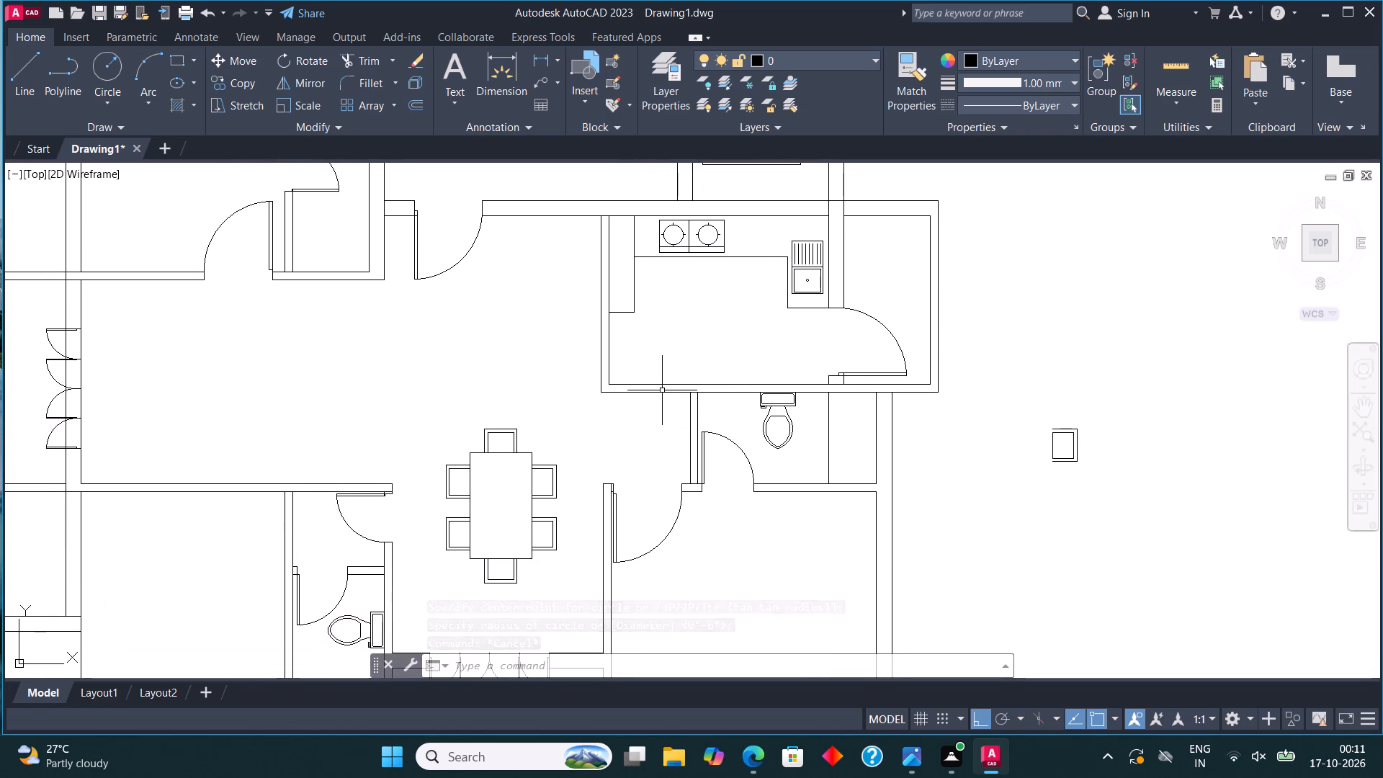
pyautogui.scroll(1, 672, 383)
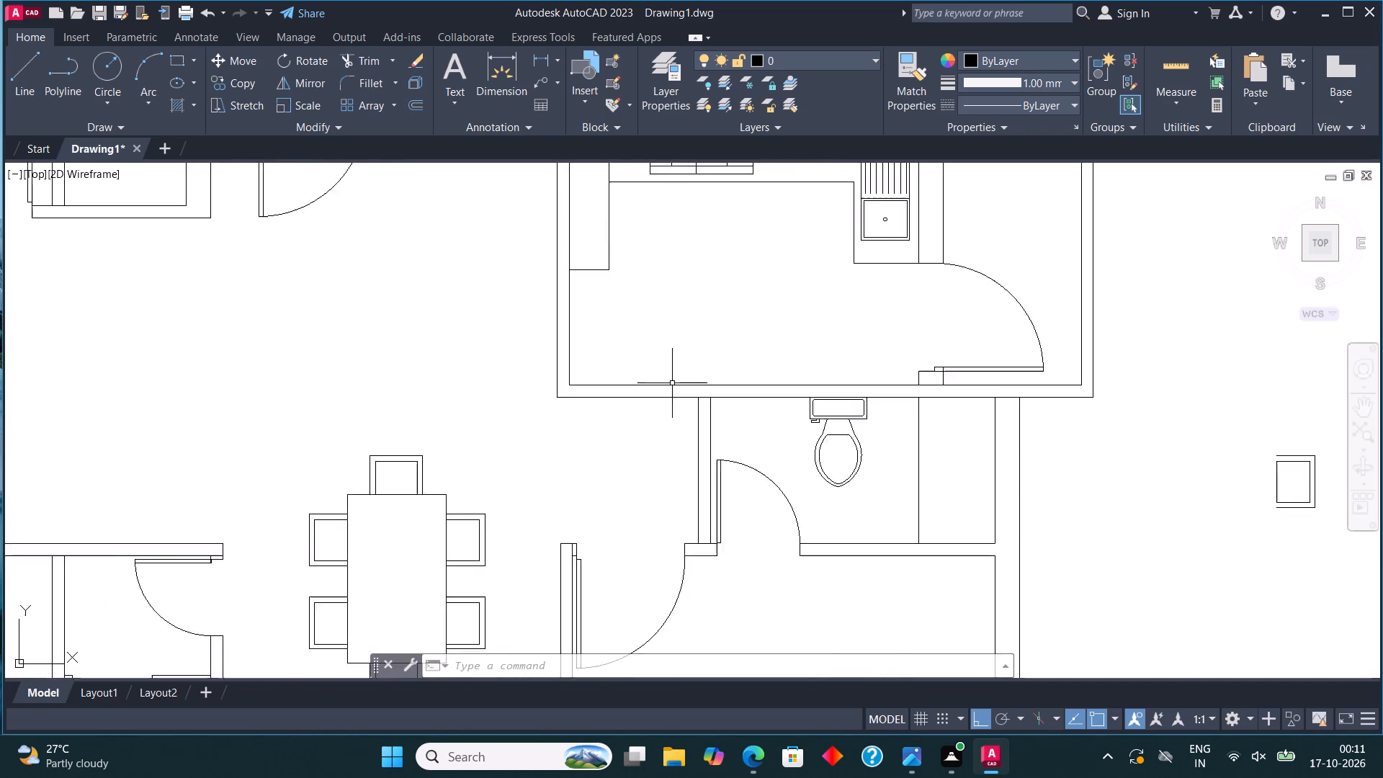
pyautogui.scroll(1, 672, 383)
pyautogui.click(23, 73)
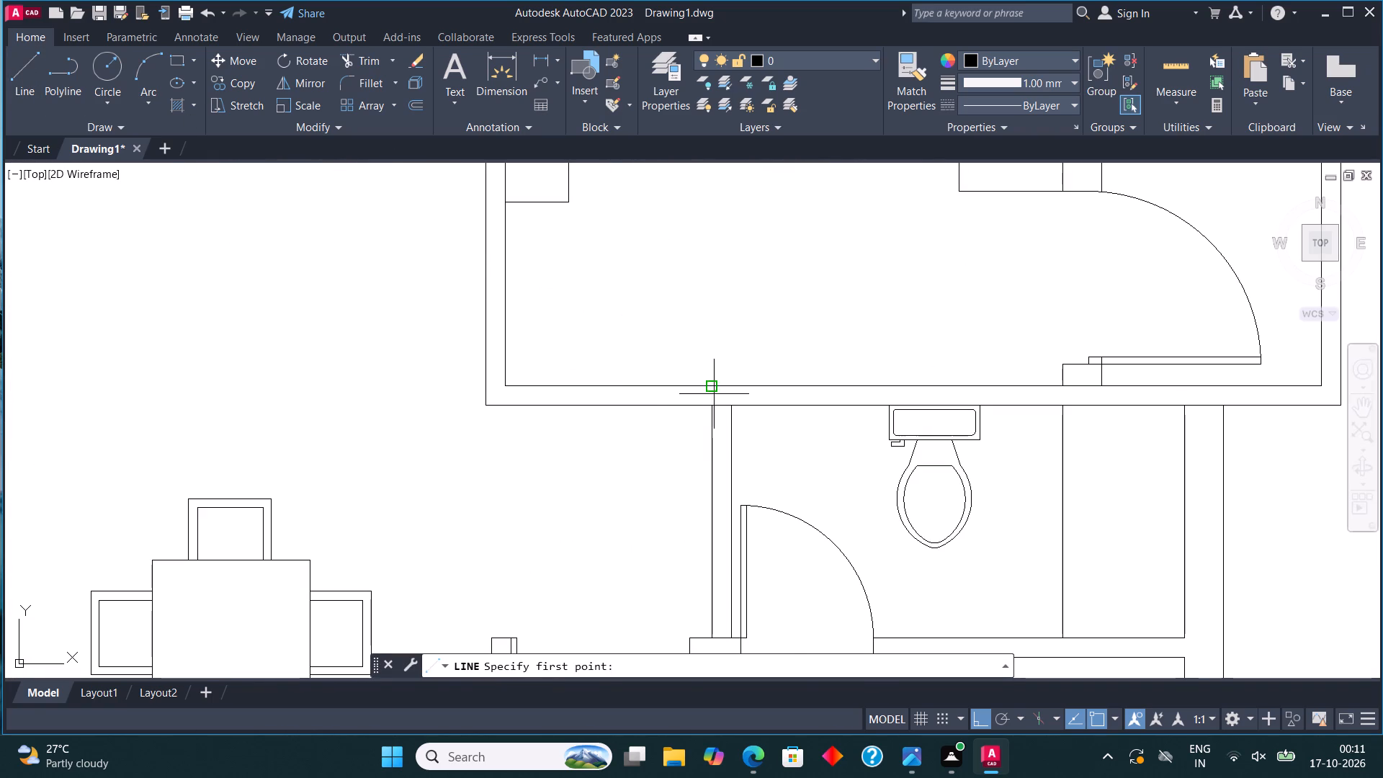
pyautogui.scroll(2, 686, 405)
pyautogui.click(701, 401)
pyautogui.click(707, 357)
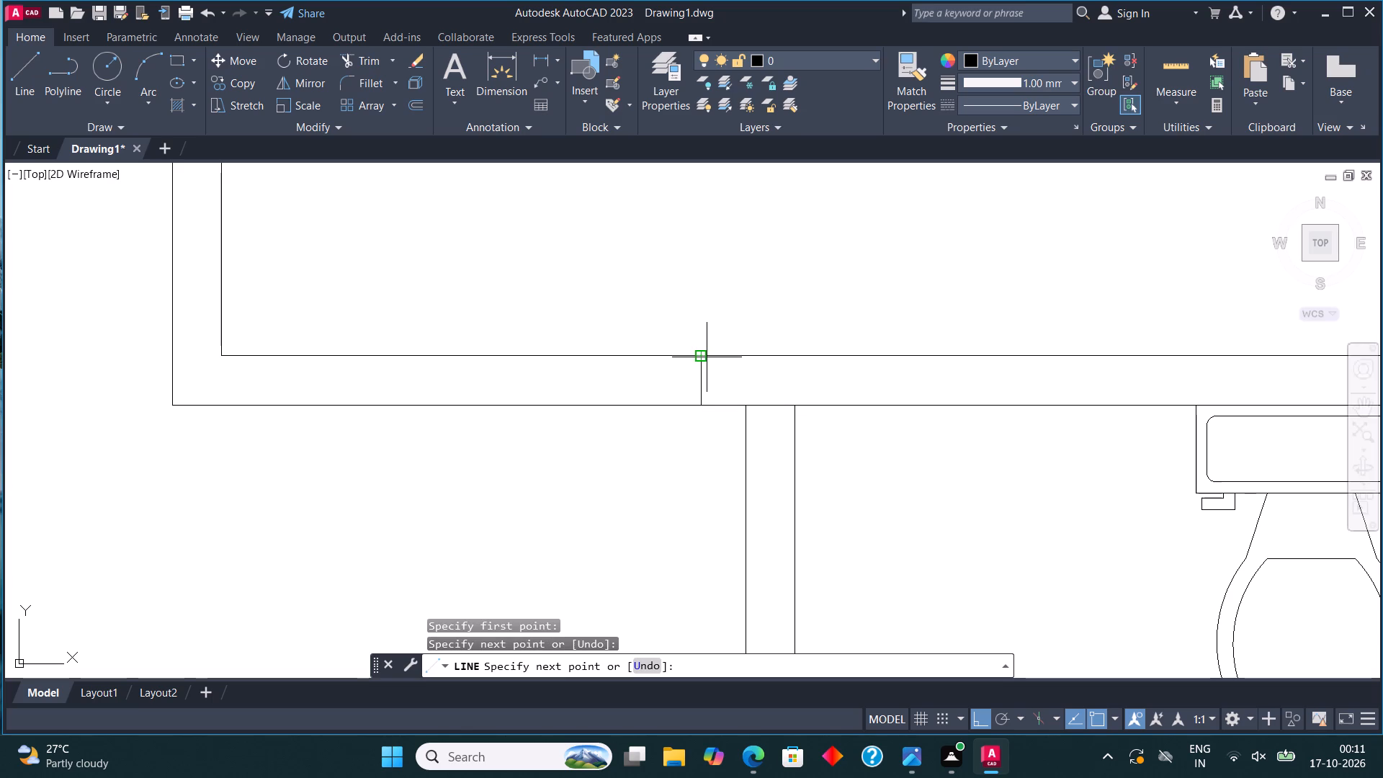
pyautogui.click(26, 68)
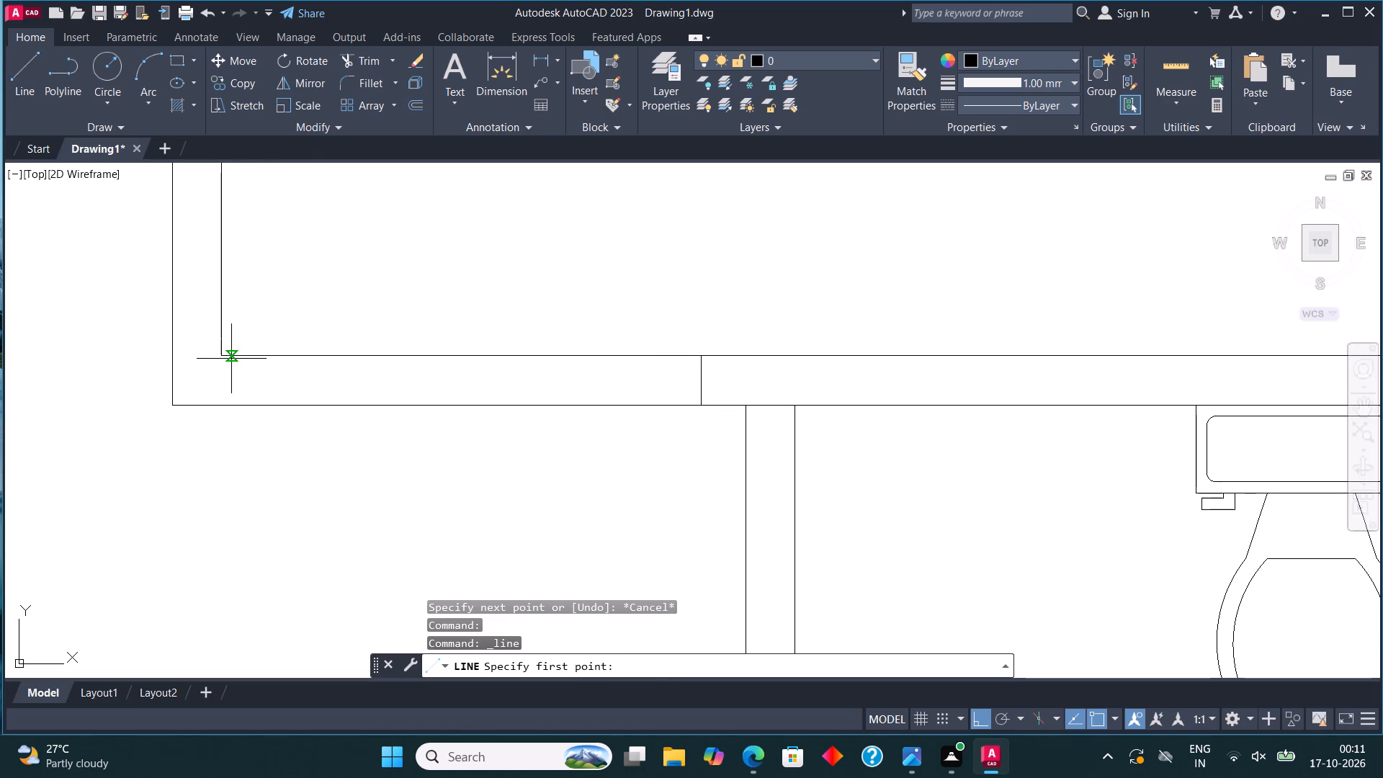
pyautogui.click(223, 355)
pyautogui.click(222, 396)
pyautogui.click(222, 409)
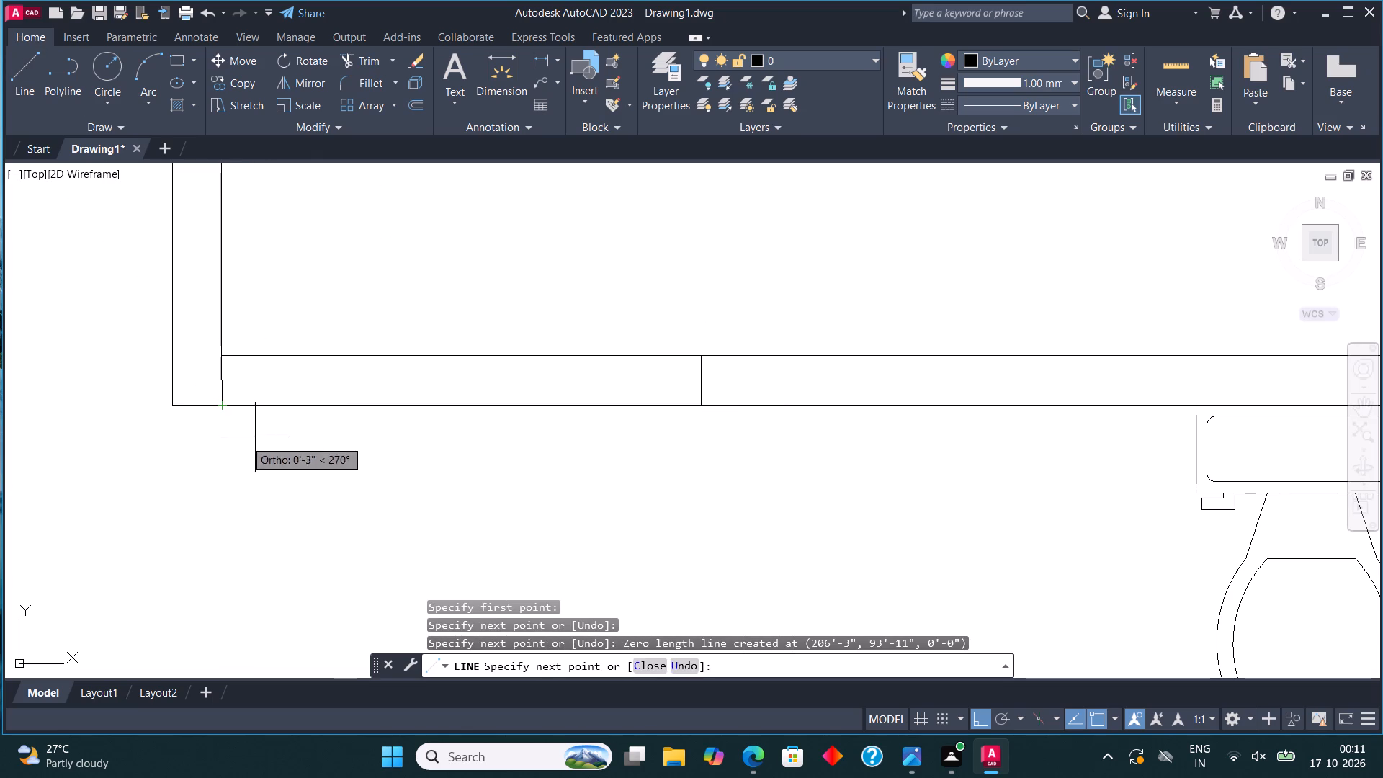
pyautogui.press('Escape')
# Draw an appliance rectangle against the inner face of the kitchen's lower wall, just right of the marked opening.
pyautogui.scroll(-3, 525, 336)
pyautogui.moveTo(675, 326); pyautogui.dragTo(687, 404, button='middle')
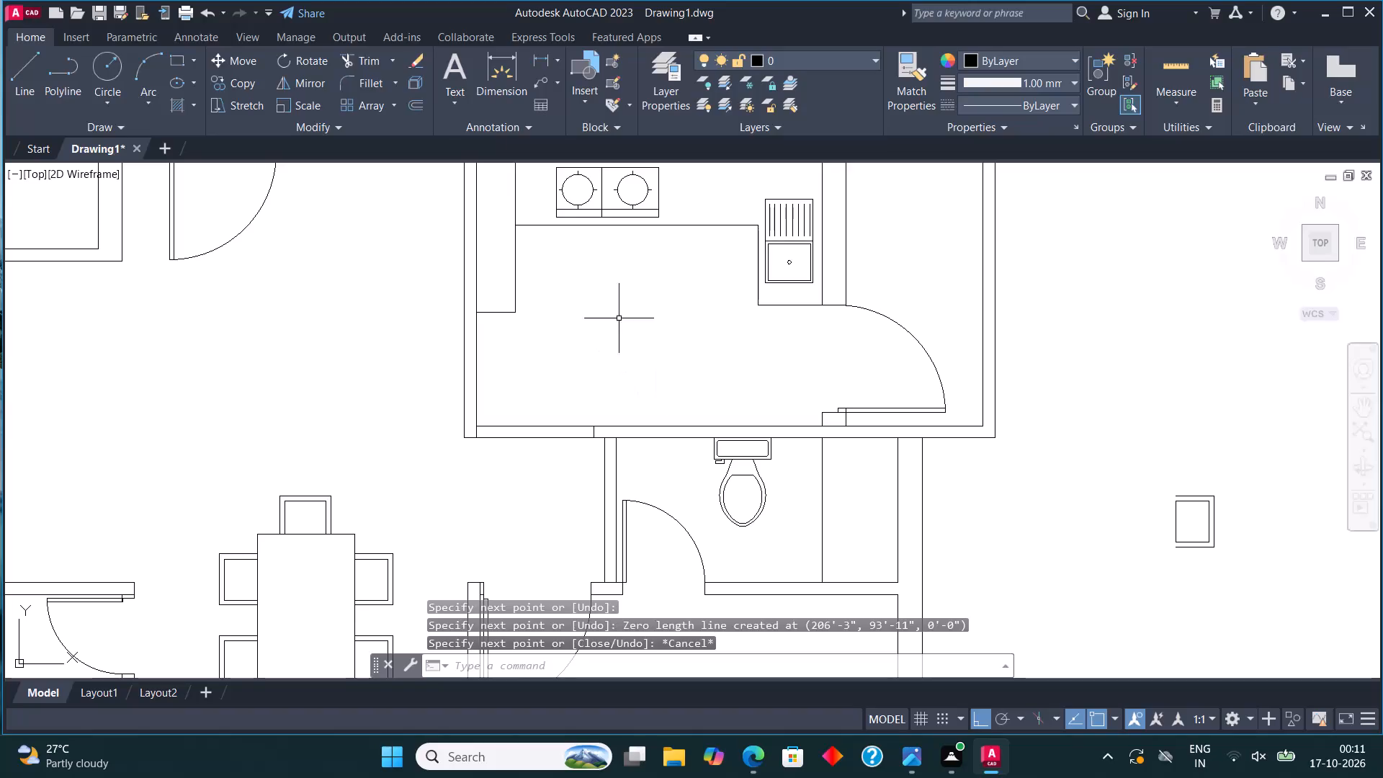
pyautogui.click(174, 60)
pyautogui.moveTo(612, 369); pyautogui.dragTo(593, 413, button='middle')
pyautogui.click(611, 468)
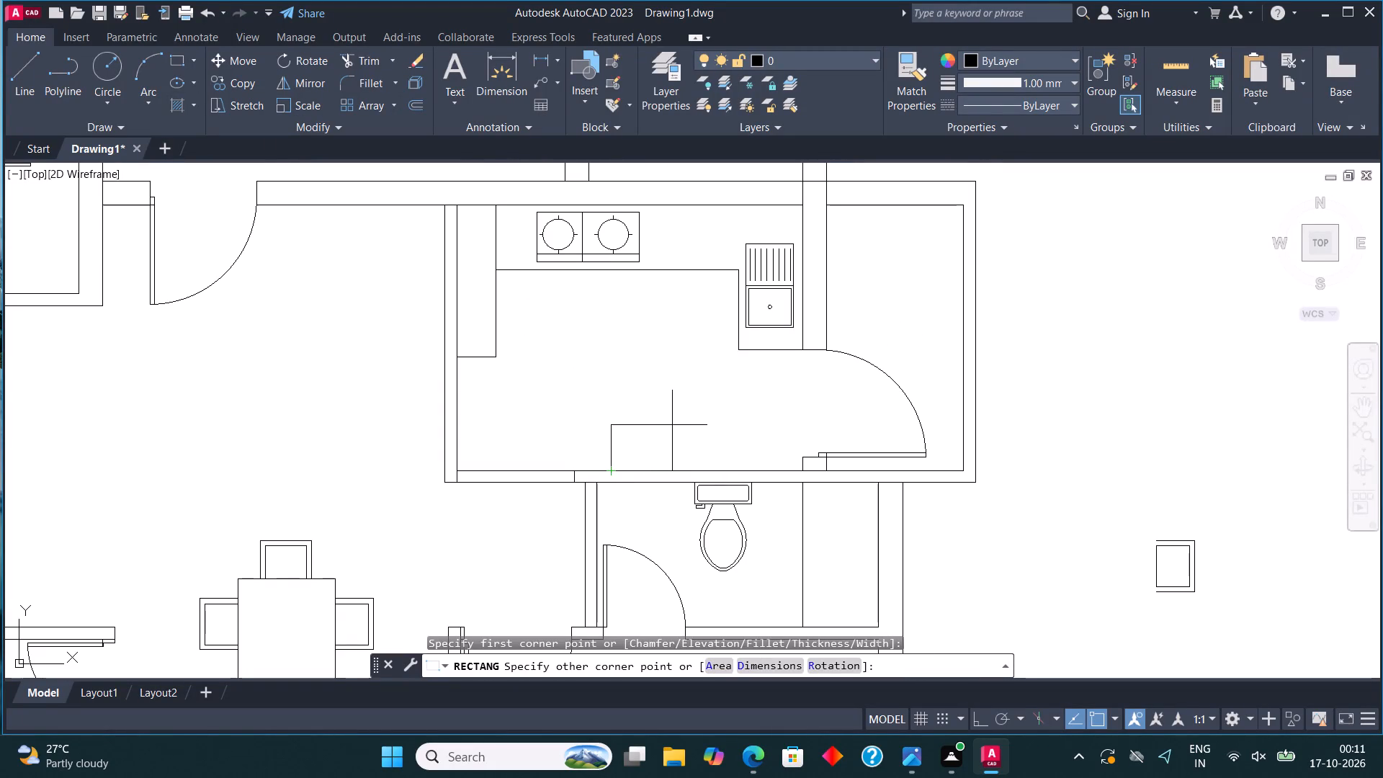
pyautogui.click(675, 425)
# Add a door line just below the appliance rectangle's top edge and a small handle rectangle above its upper-right corner.
pyautogui.scroll(3, 664, 414)
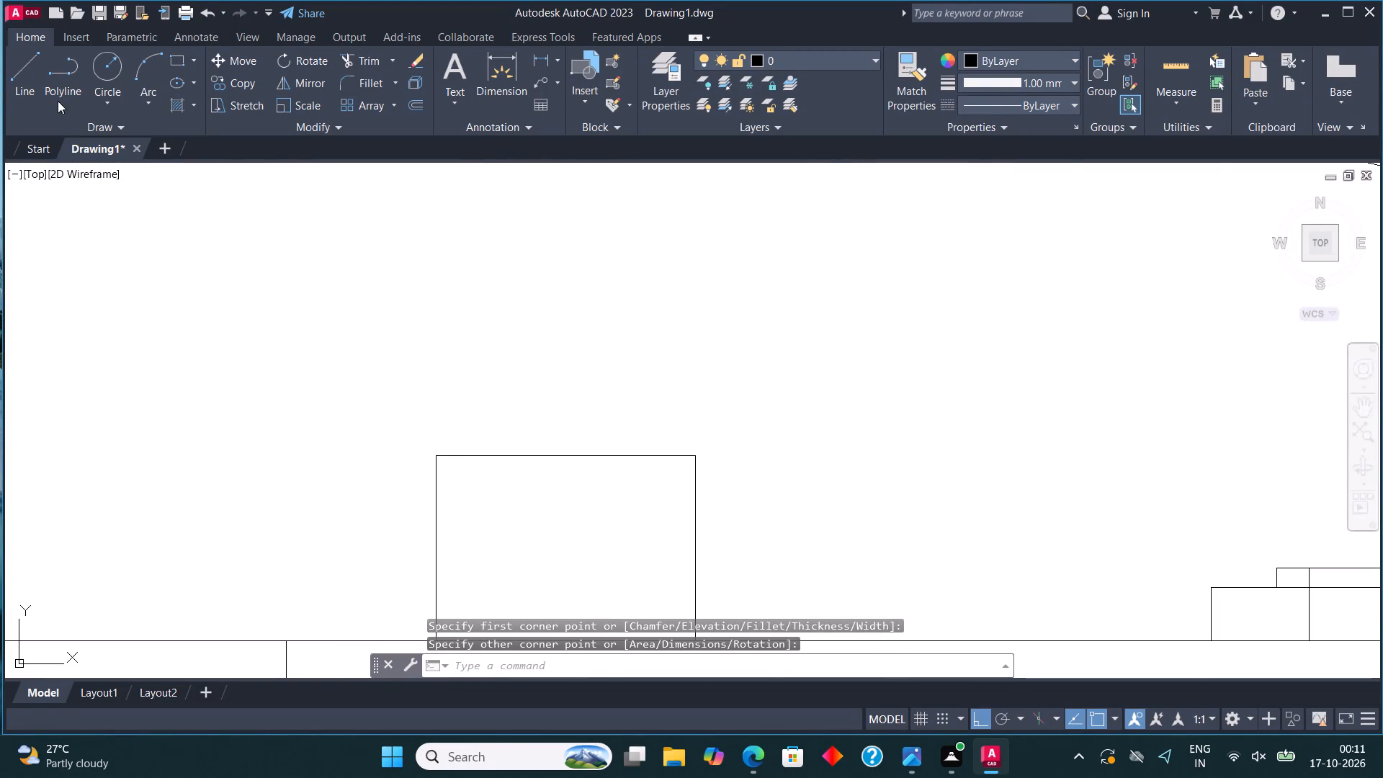
pyautogui.click(23, 71)
pyautogui.scroll(2, 405, 460)
pyautogui.click(473, 470)
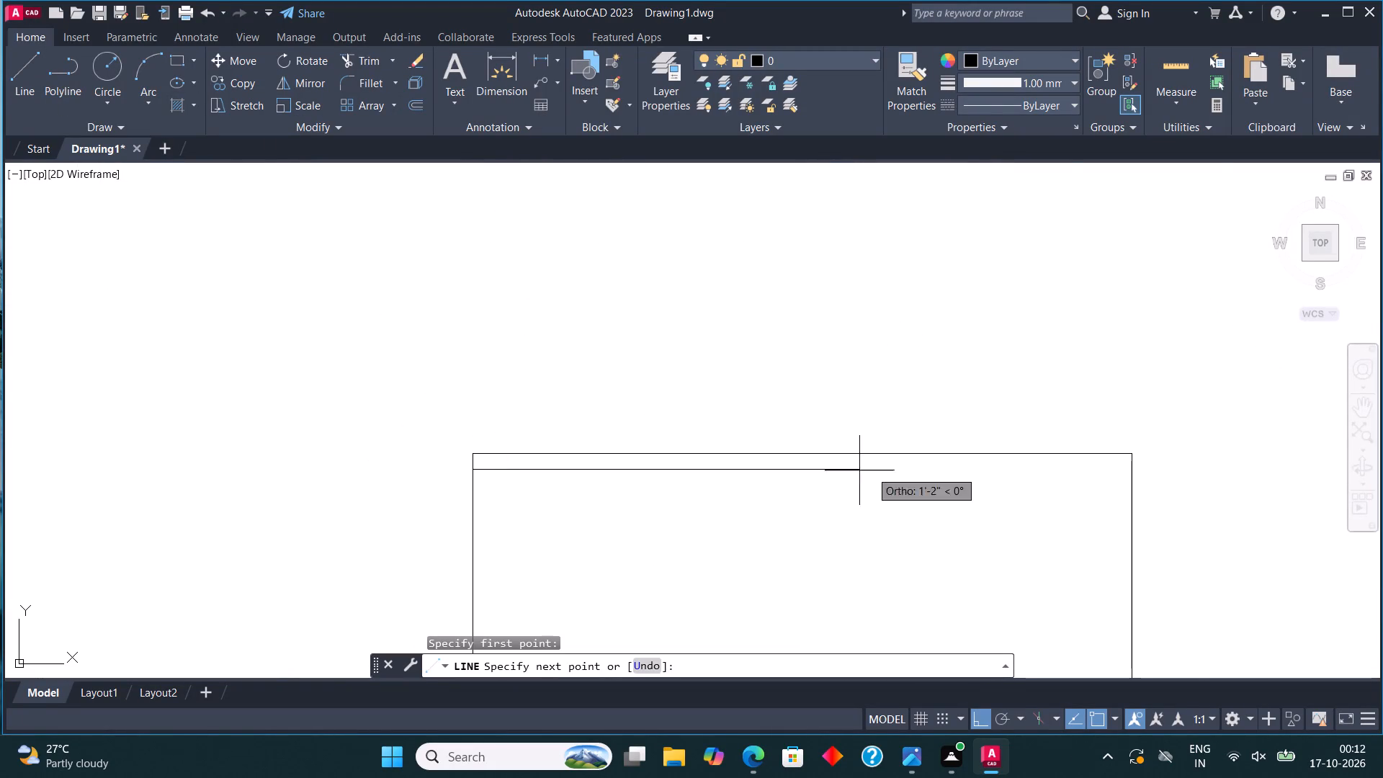
pyautogui.click(1128, 469)
pyautogui.moveTo(1101, 460); pyautogui.dragTo(982, 457, button='middle')
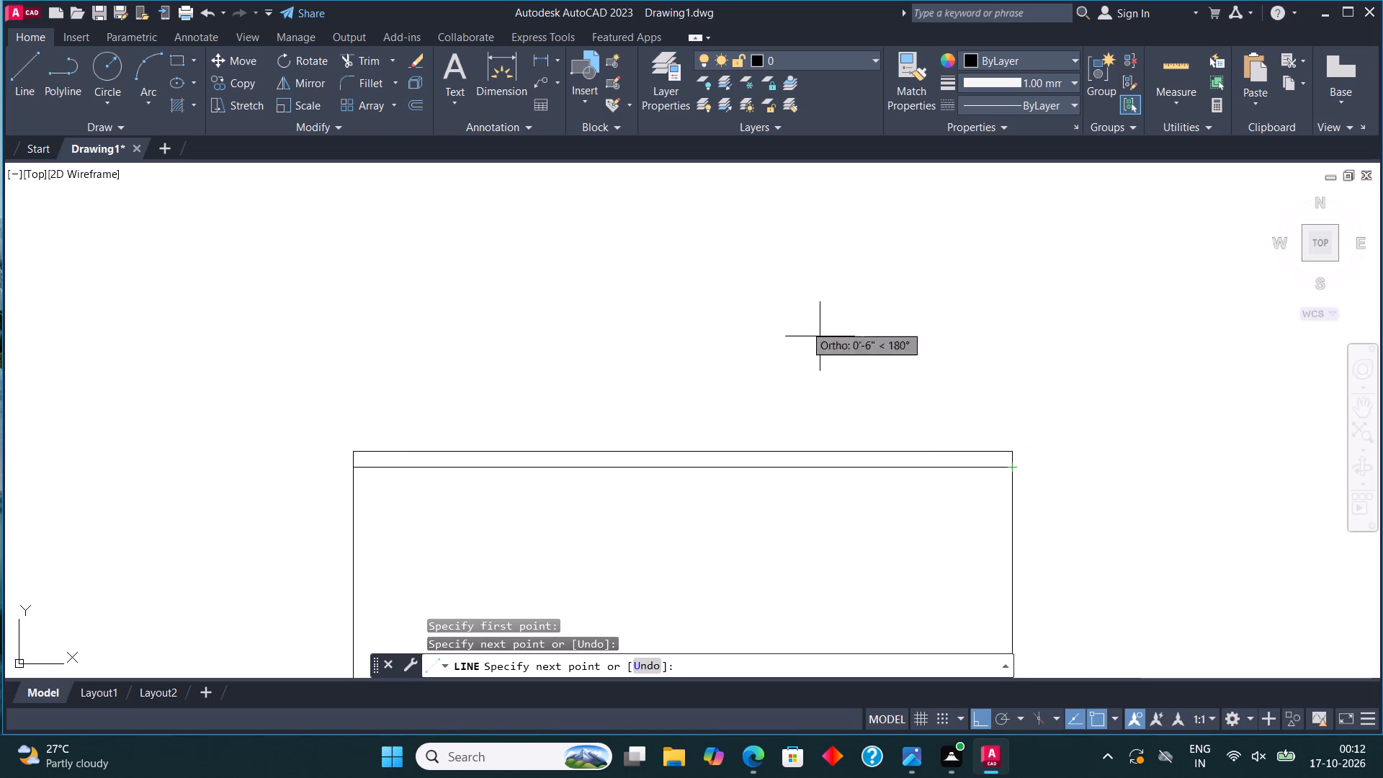
pyautogui.click(172, 53)
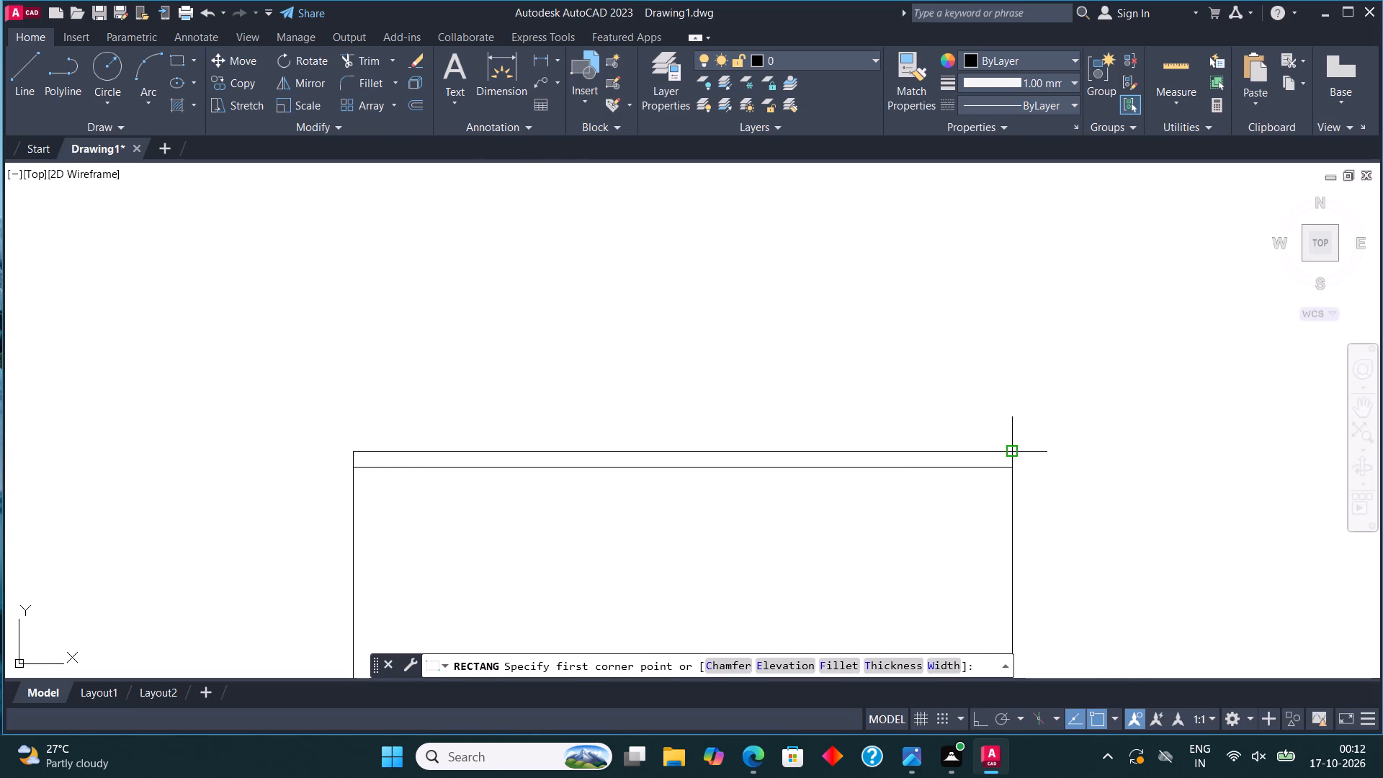
pyautogui.click(1012, 450)
pyautogui.click(913, 425)
# Trim both faces of the kitchen's lower wall between the two marker lines to open the passage.
pyautogui.scroll(-4, 942, 335)
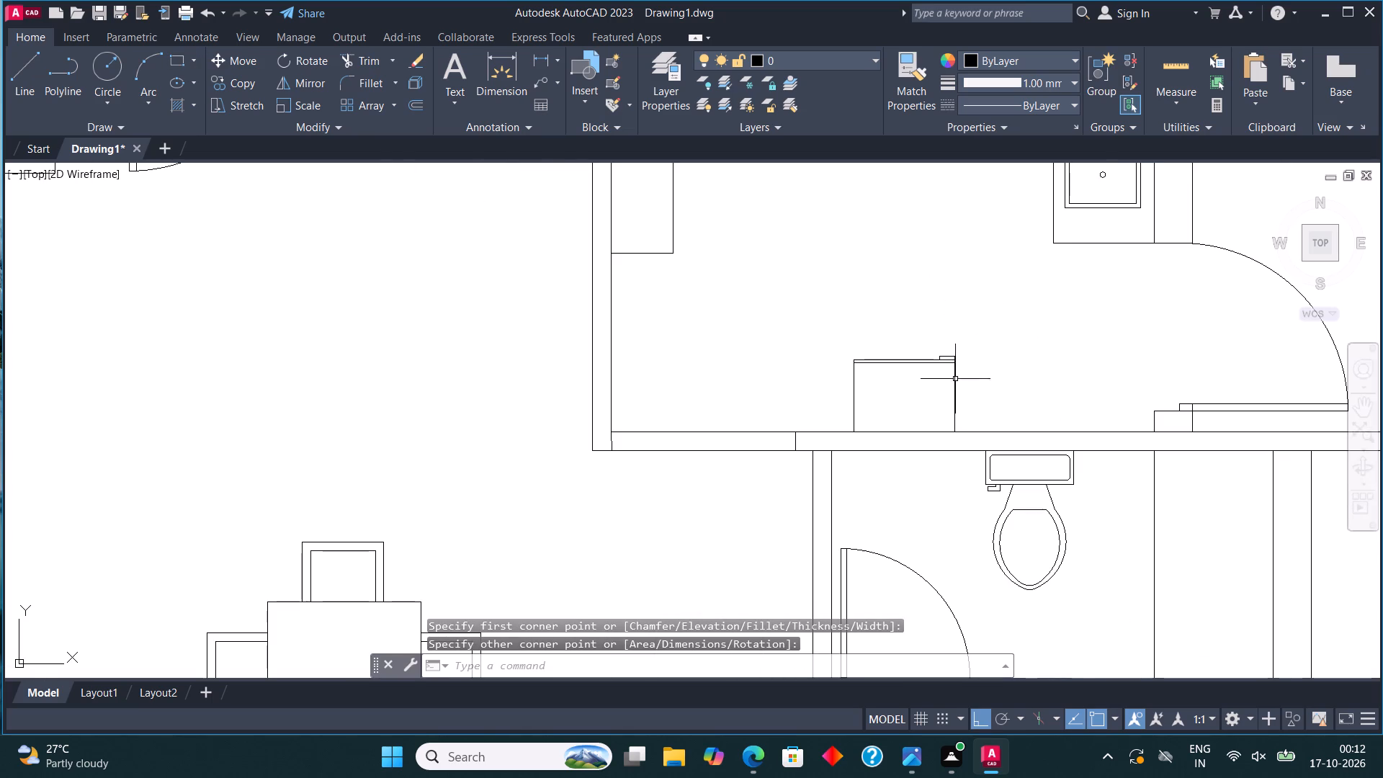
pyautogui.moveTo(881, 444); pyautogui.dragTo(835, 383, button='middle')
pyautogui.click(362, 55)
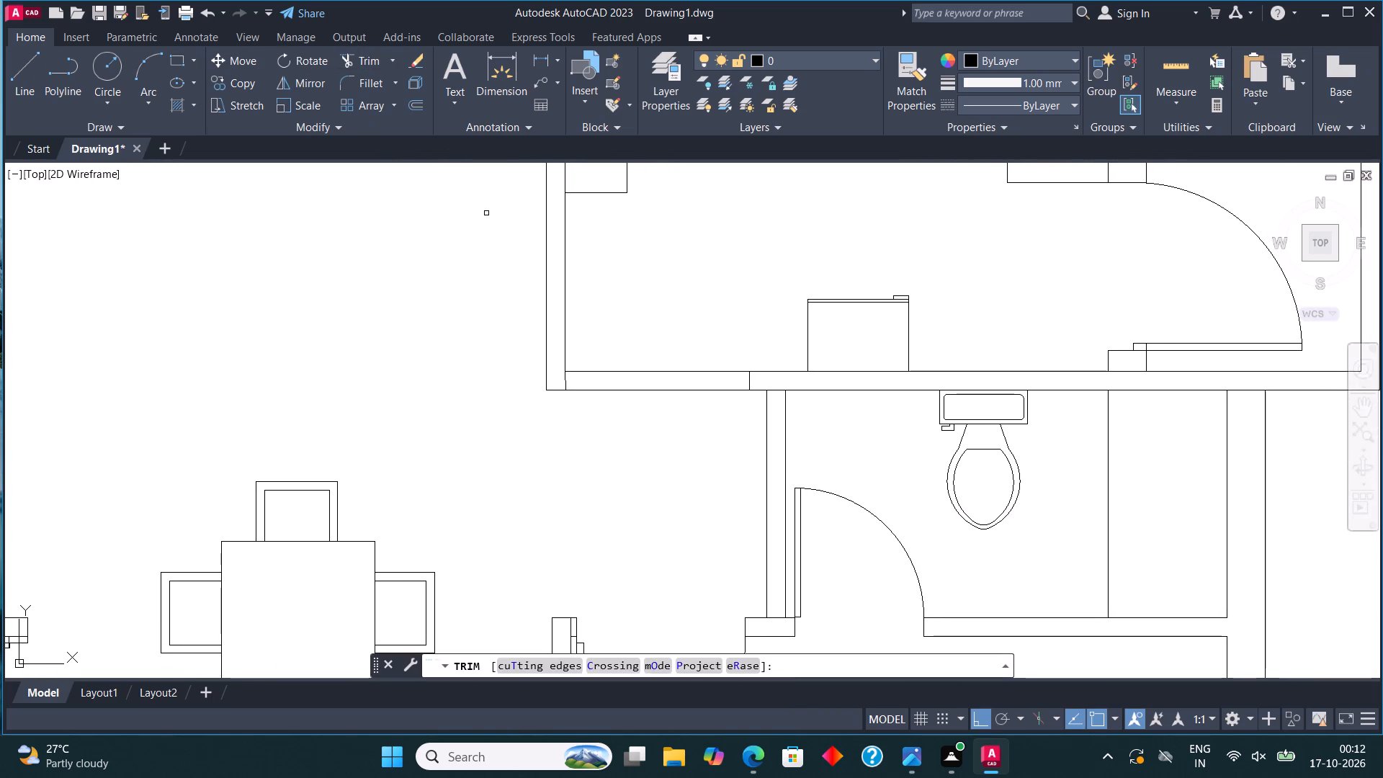
pyautogui.moveTo(625, 340); pyautogui.dragTo(619, 370)
pyautogui.click(603, 459)
pyautogui.click(651, 300)
pyautogui.scroll(-2, 653, 309)
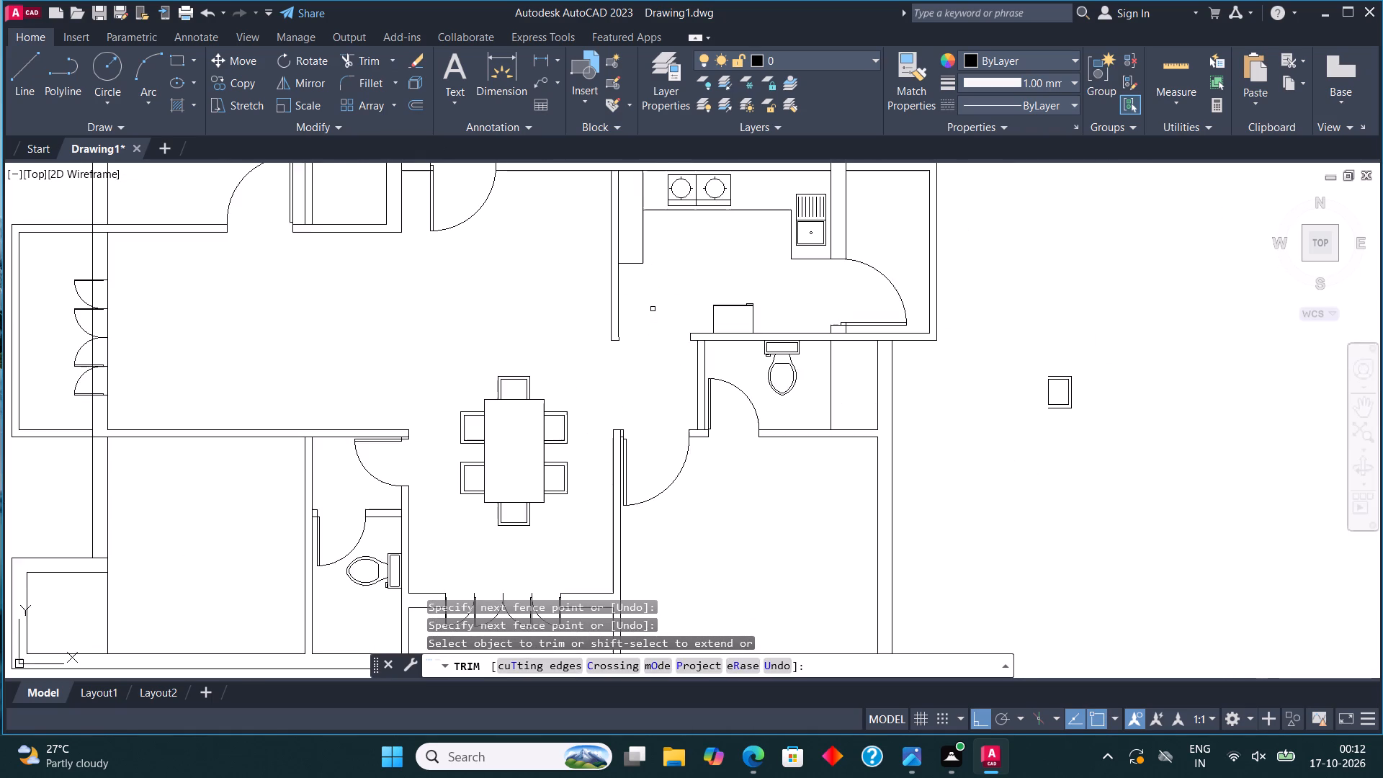
pyautogui.scroll(1, 653, 309)
pyautogui.press('Escape')
# Make the ISO dash linetype ACAD_ISO02W100 current for new objects.
pyautogui.write('LIN')
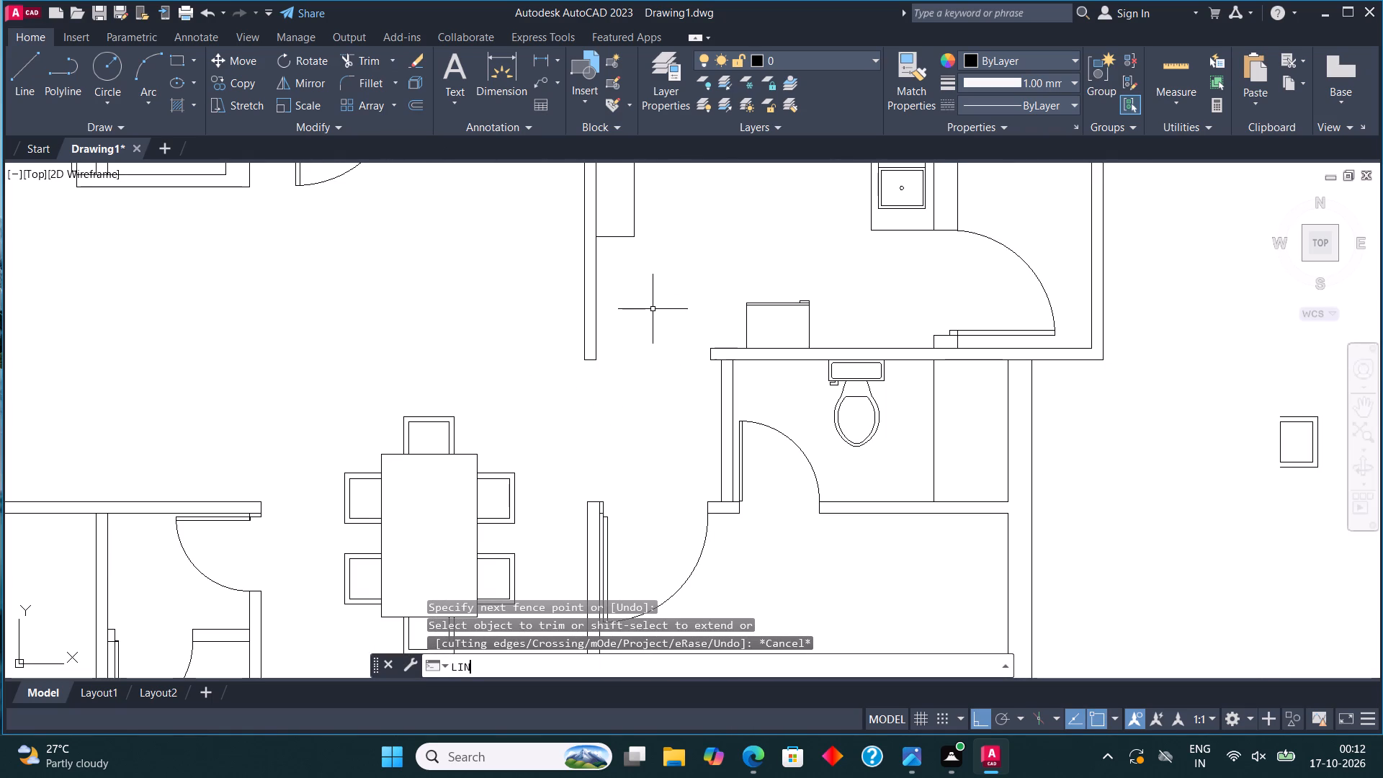
pyautogui.click(503, 493)
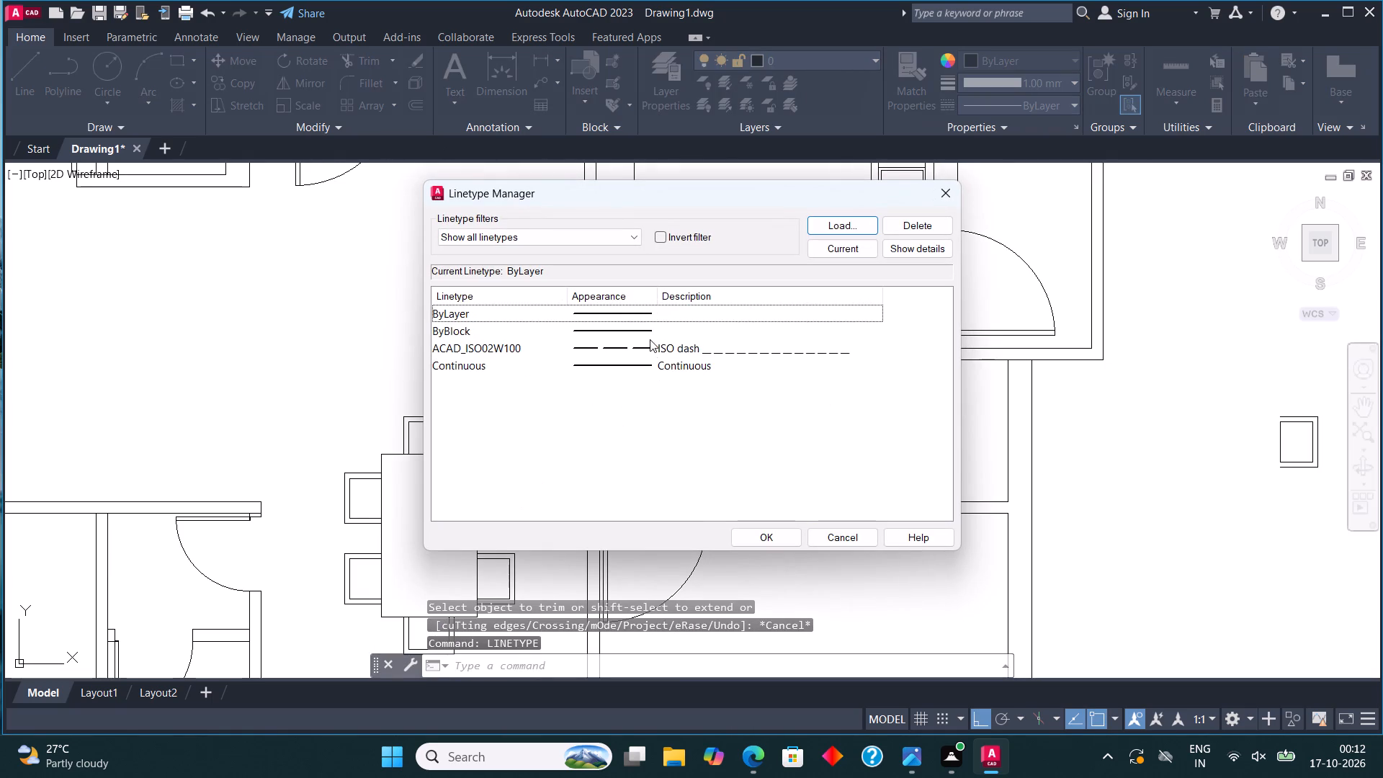
pyautogui.click(650, 339)
pyautogui.click(654, 352)
pyautogui.click(835, 243)
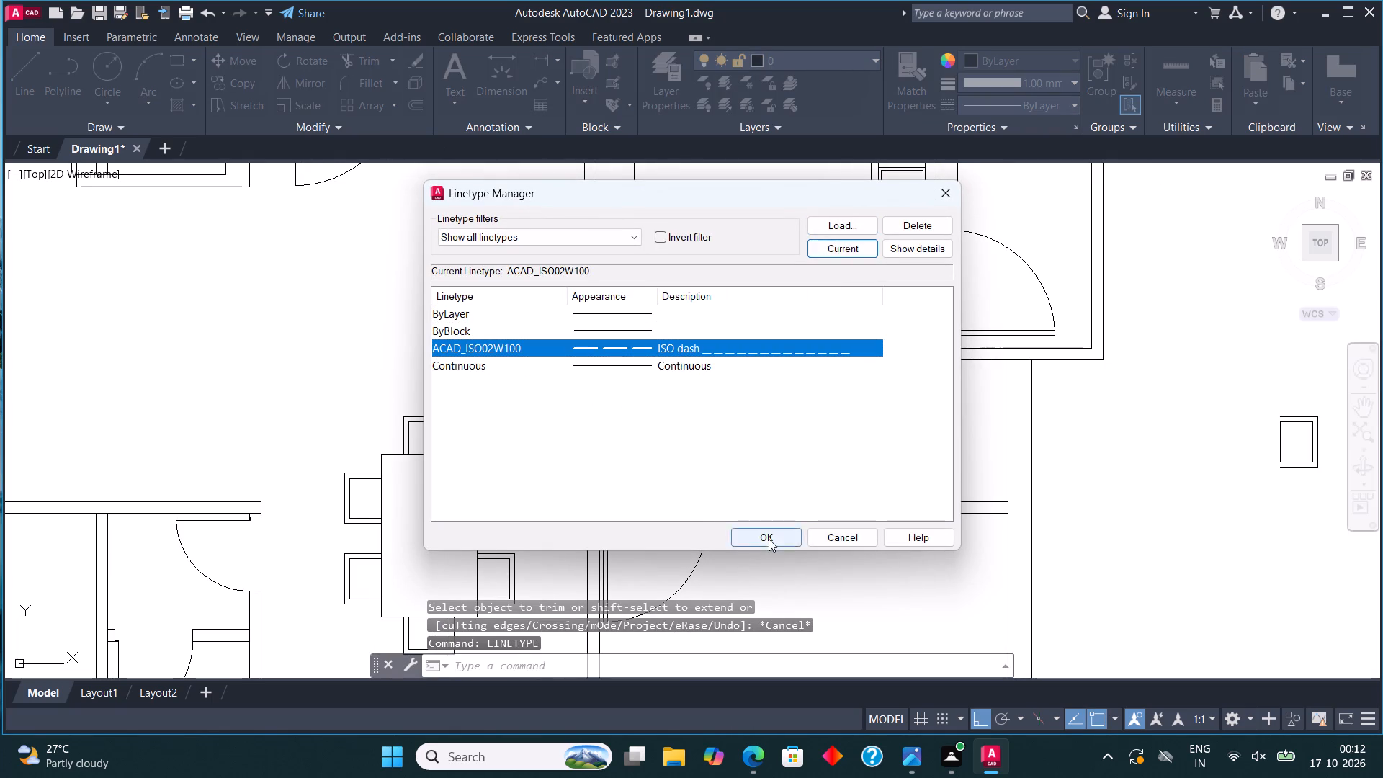
pyautogui.click(769, 539)
# Draw a vertical dashed rectangle from the lower end of the kitchen's left wall to the wall end below it.
pyautogui.click(178, 60)
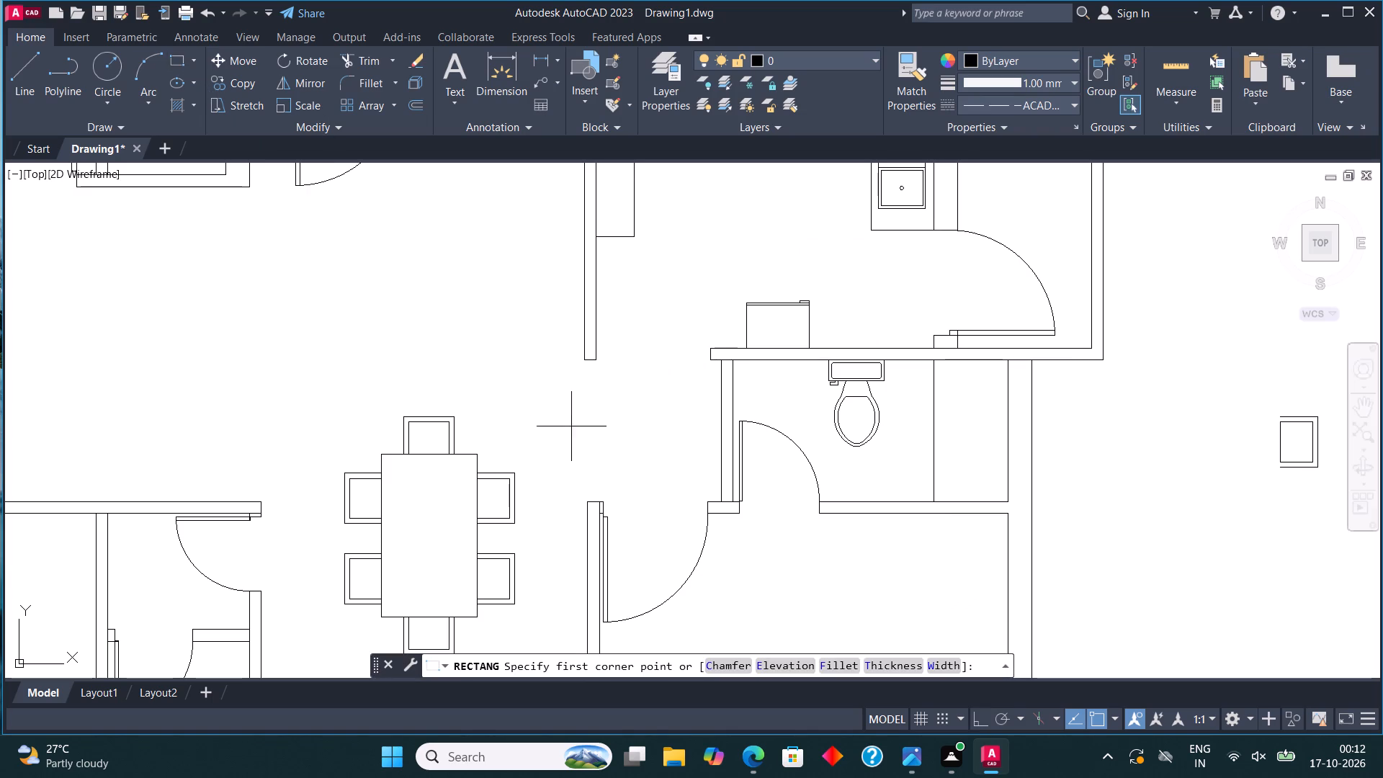
pyautogui.click(583, 360)
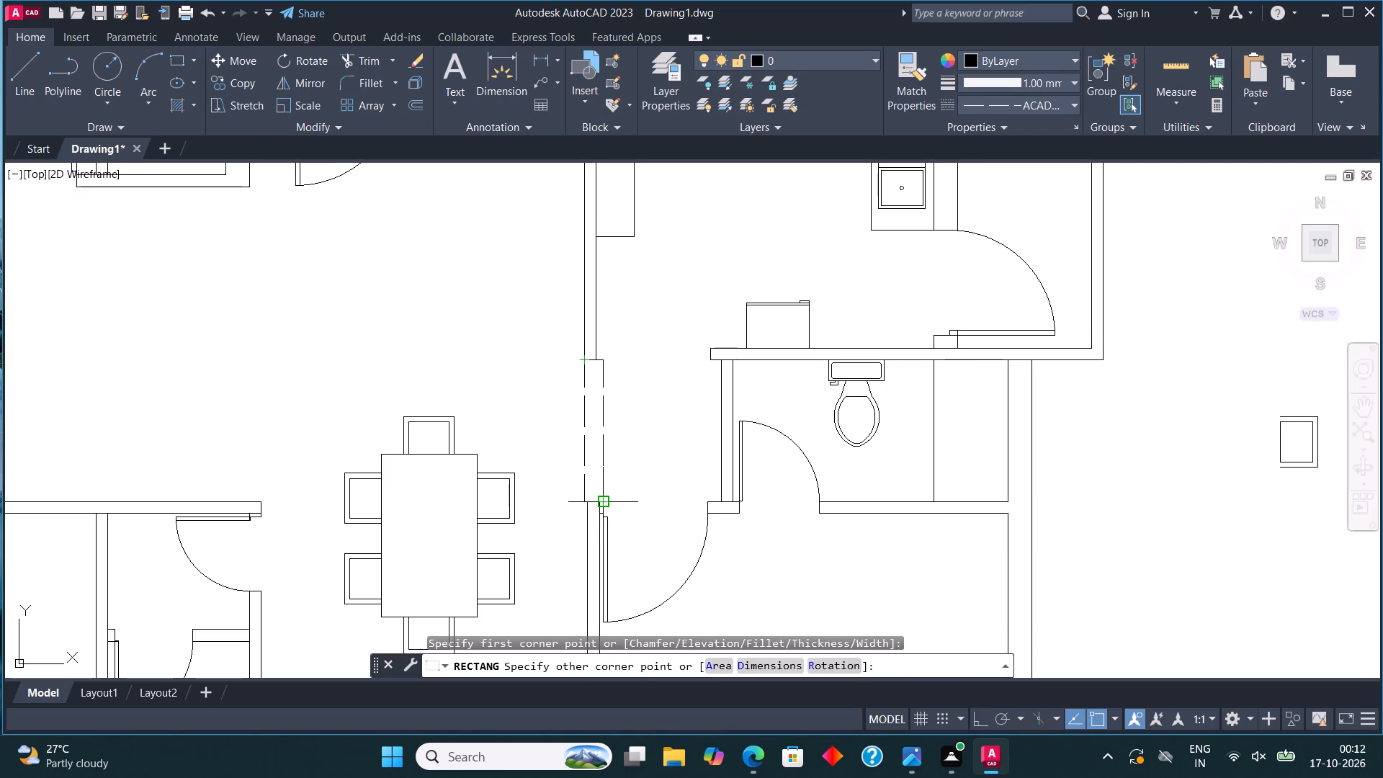
pyautogui.click(602, 497)
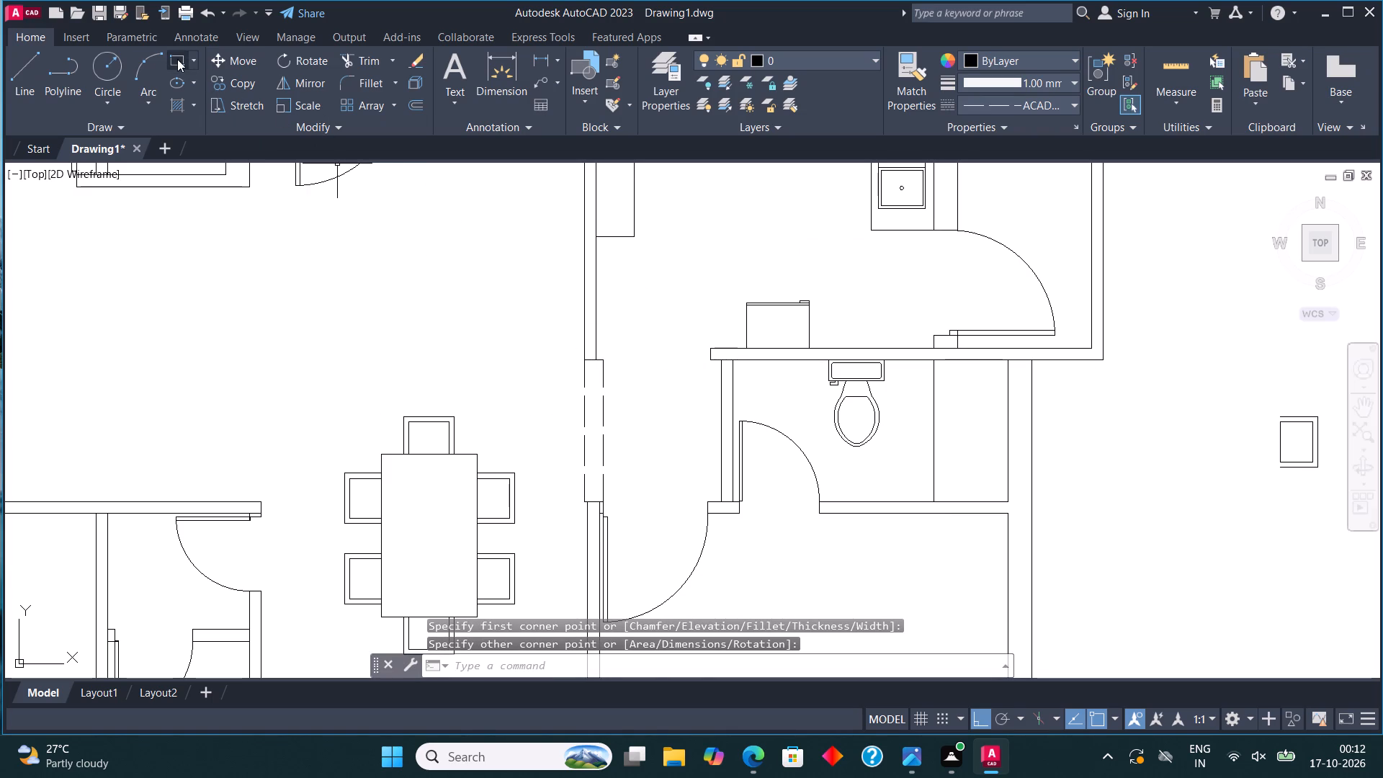
# Draw a horizontal dashed rectangle across the kitchen's lower opening, from the lower wall's end towards the left wall.
pyautogui.click(177, 59)
pyautogui.click(711, 360)
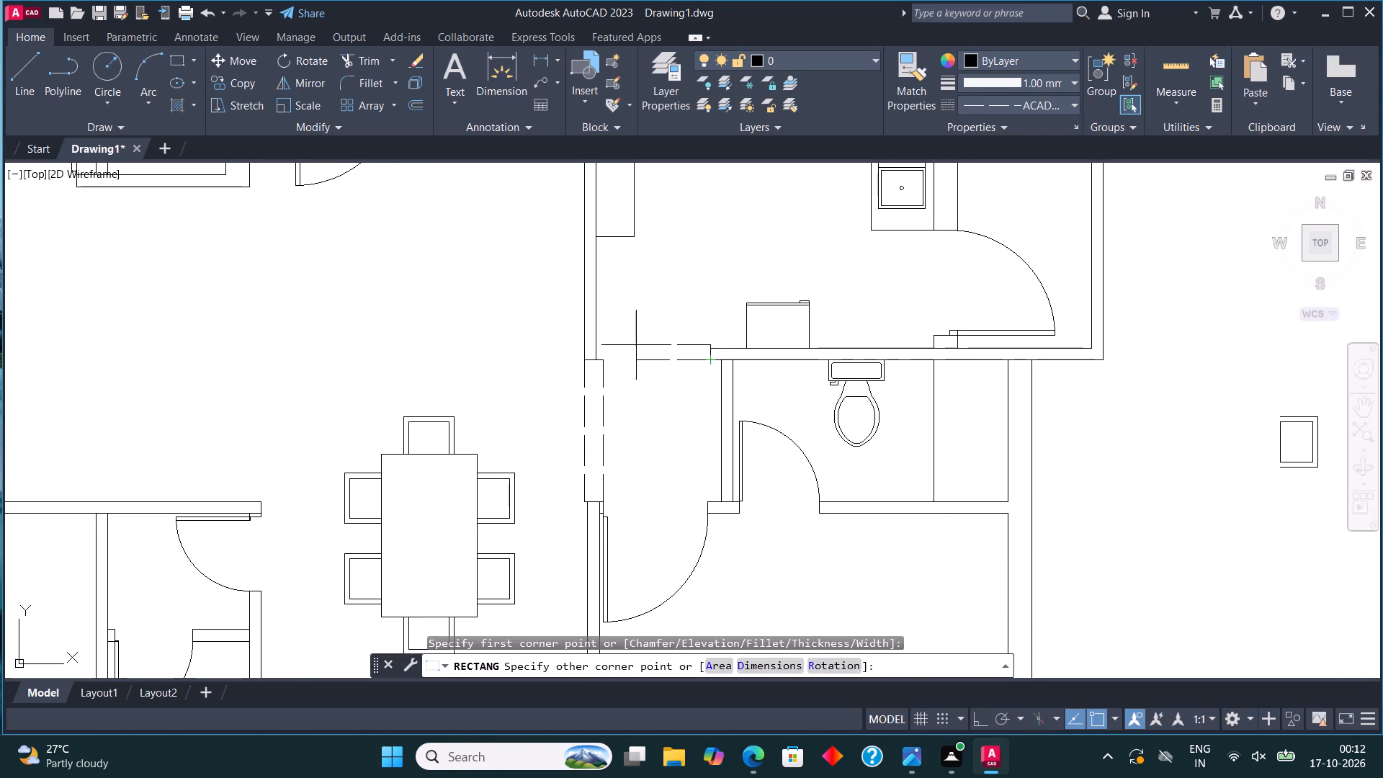
pyautogui.scroll(2, 589, 346)
pyautogui.click(613, 352)
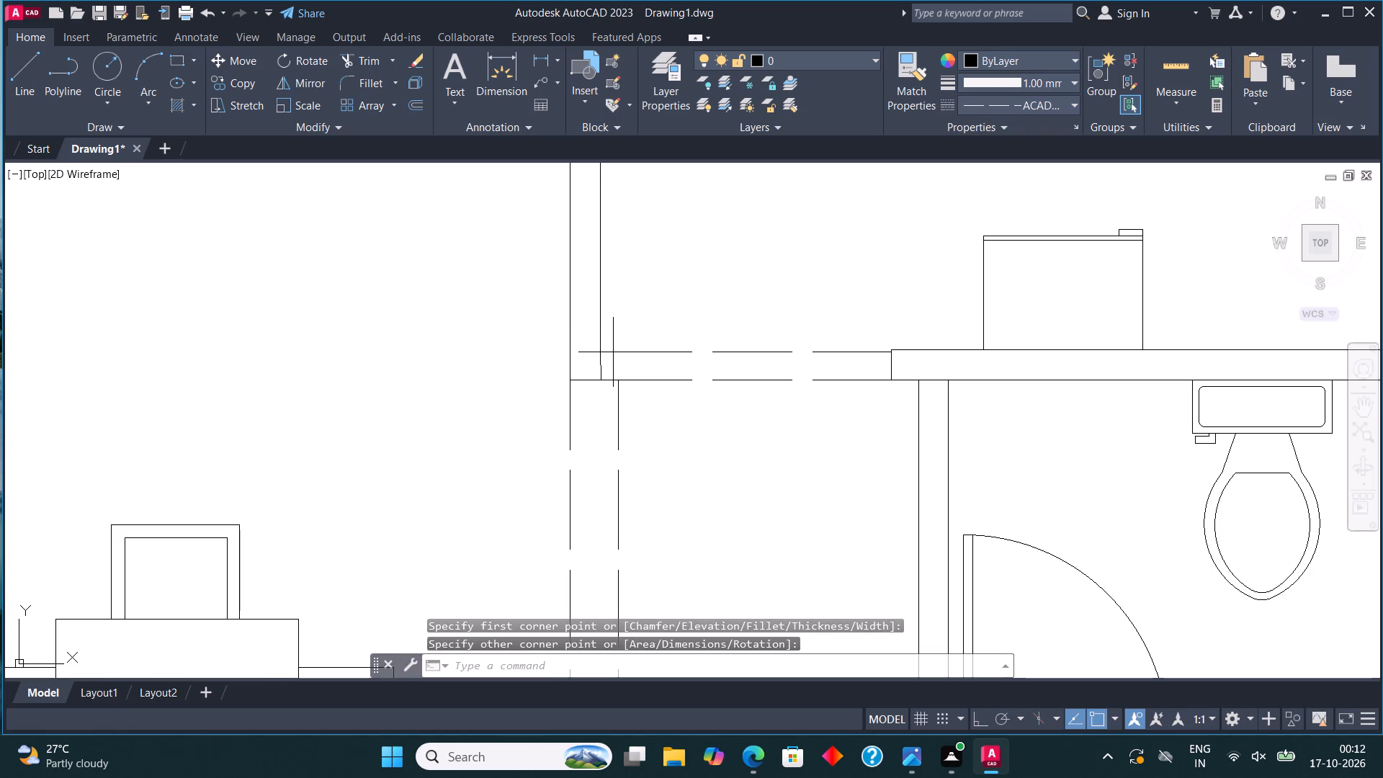
# Stretch the left end of the horizontal dashed rectangle to the inner face of the kitchen's left wall.
pyautogui.scroll(1, 702, 348)
pyautogui.click(657, 351)
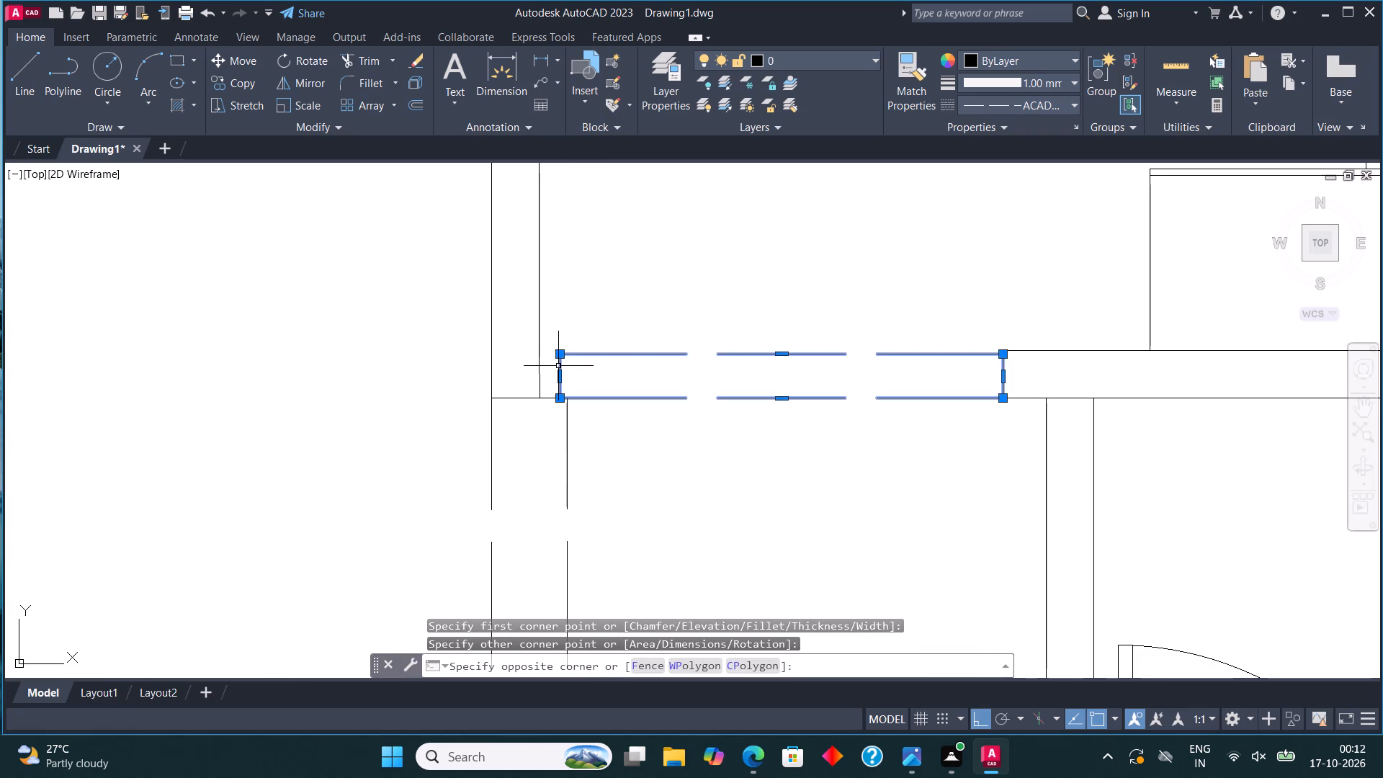
pyautogui.click(558, 366)
pyautogui.scroll(2, 558, 366)
pyautogui.click(555, 391)
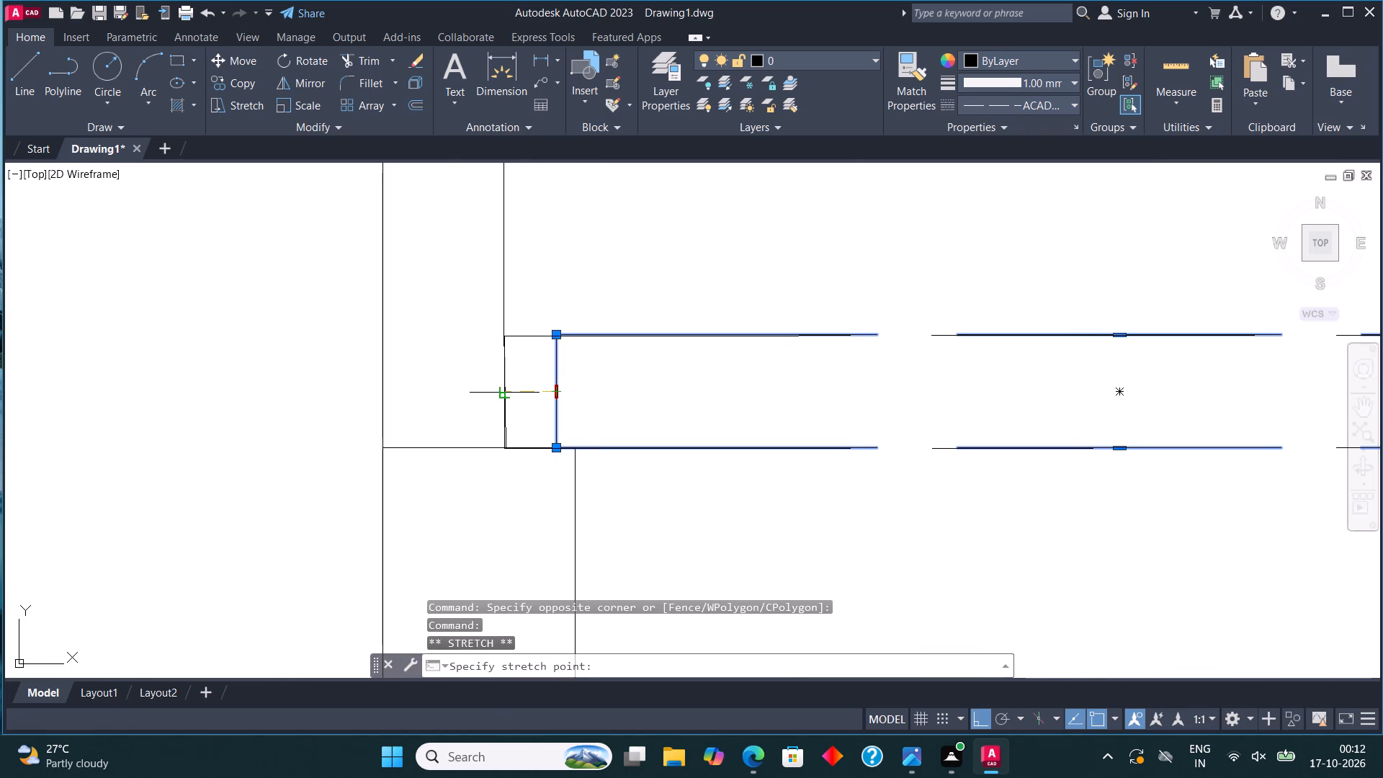
pyautogui.click(506, 392)
# Try to stretch the horizontal dashed rectangle's upper edge slightly upward in line with the lower wall's upper face.
pyautogui.scroll(-1, 614, 395)
pyautogui.scroll(1, 1016, 375)
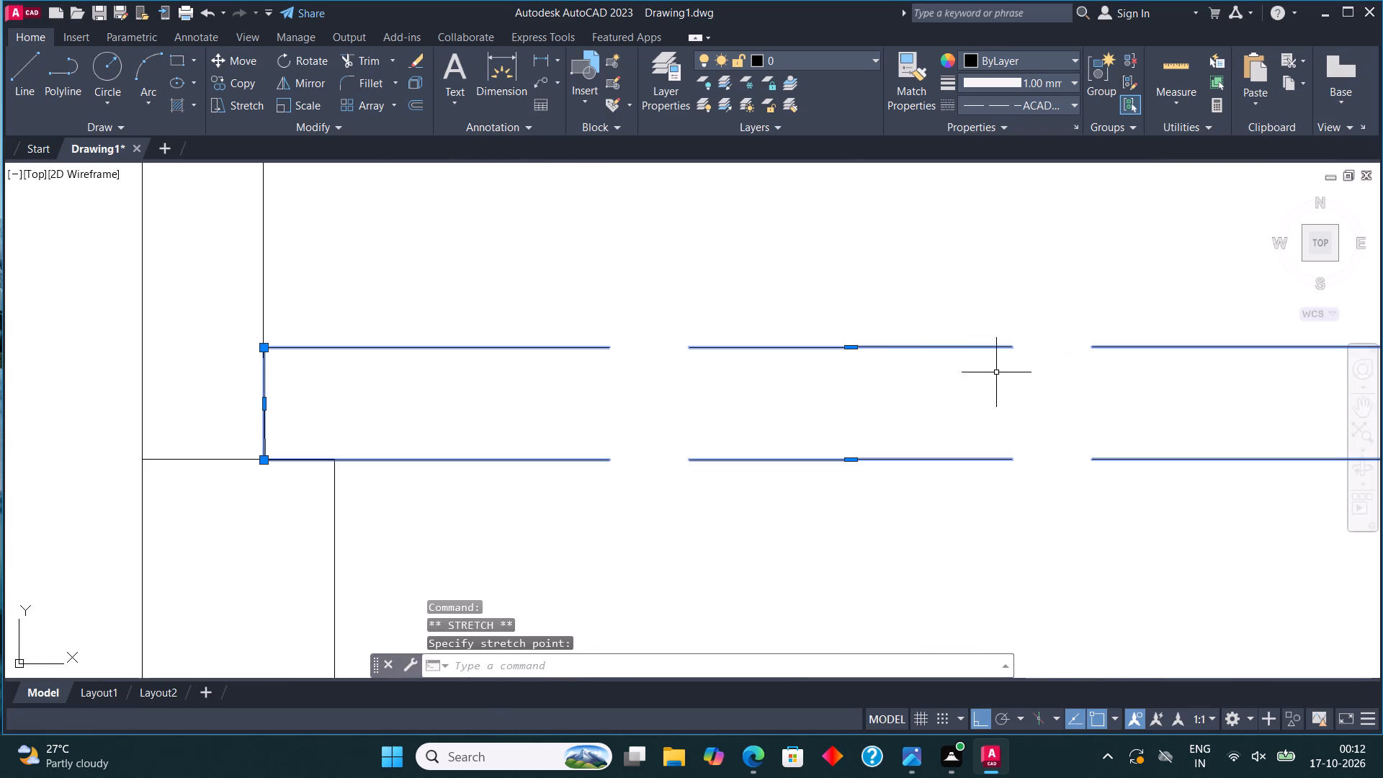
pyautogui.click(853, 349)
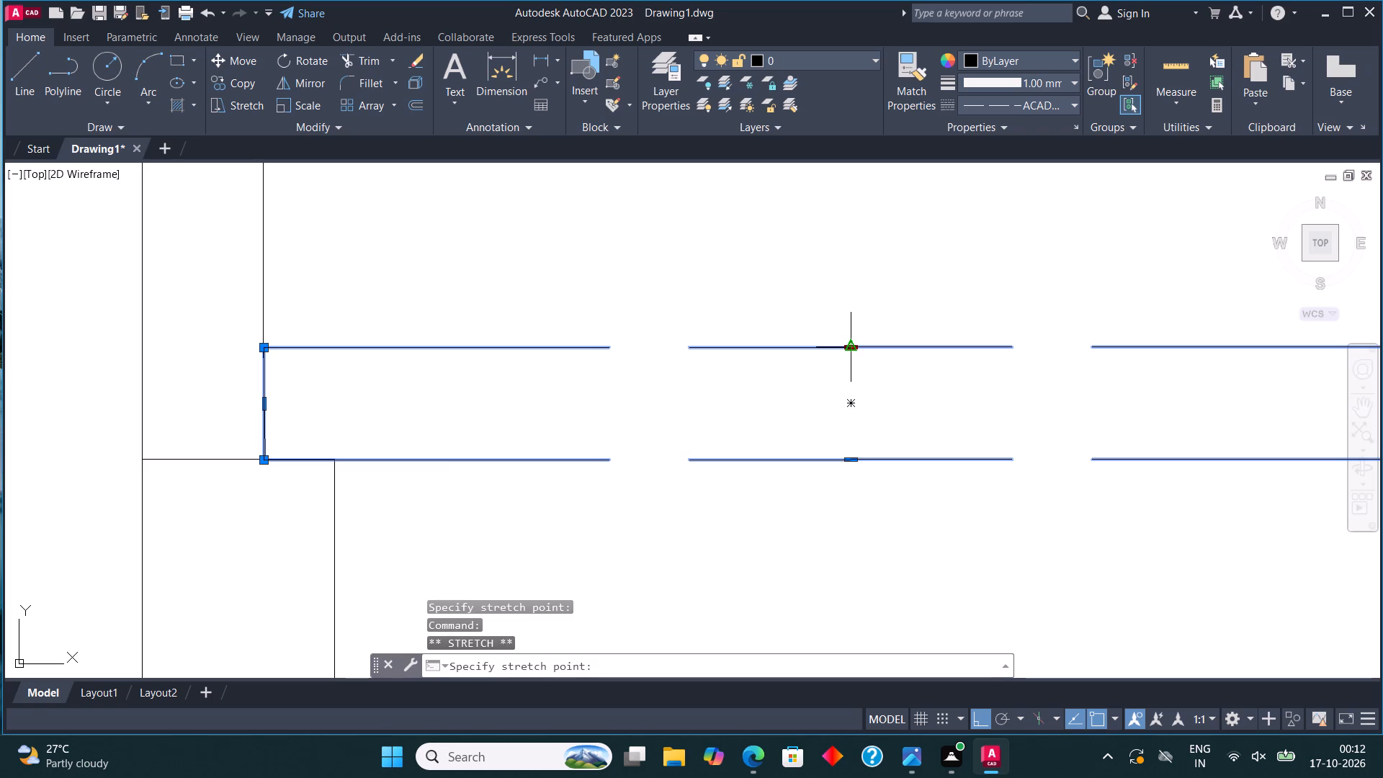
pyautogui.click(851, 340)
pyautogui.scroll(4, 831, 352)
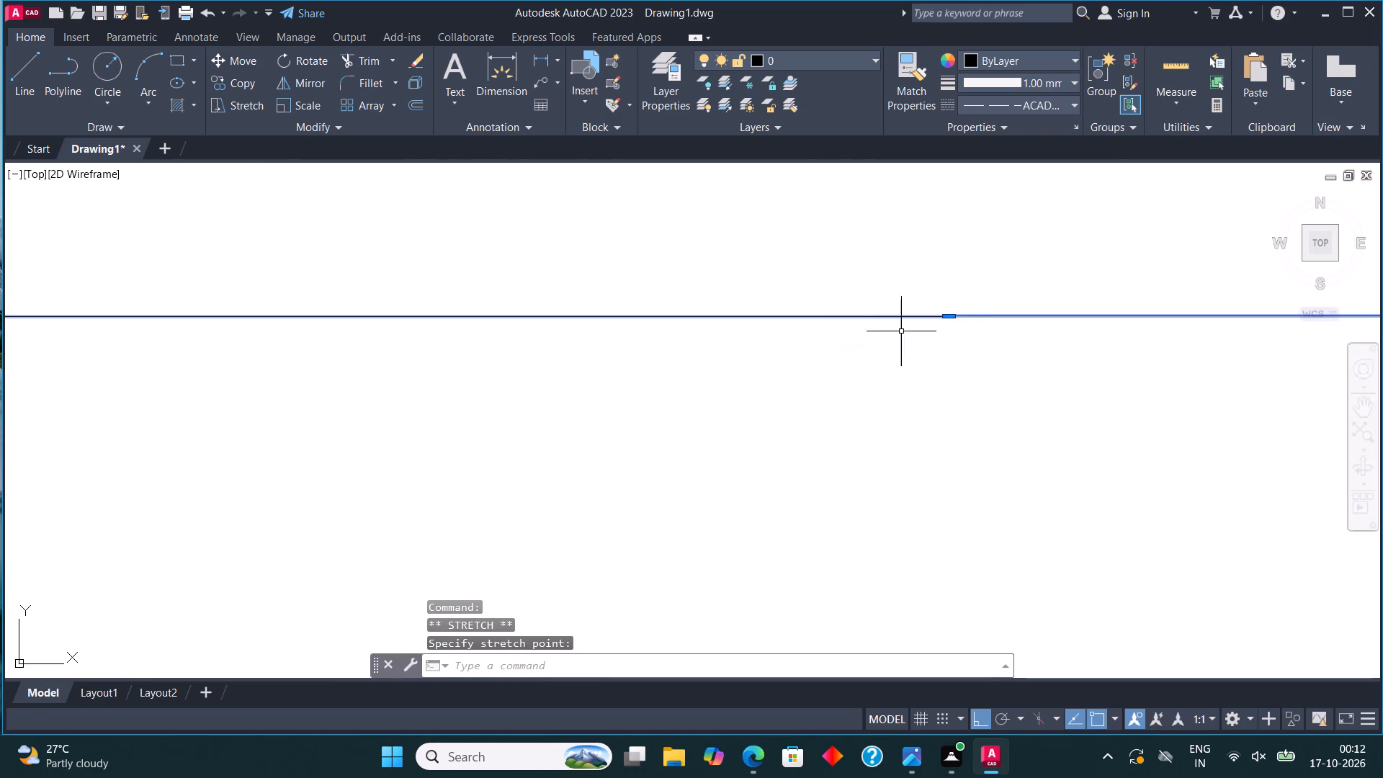
pyautogui.click(948, 317)
pyautogui.click(948, 302)
pyautogui.scroll(-4, 665, 371)
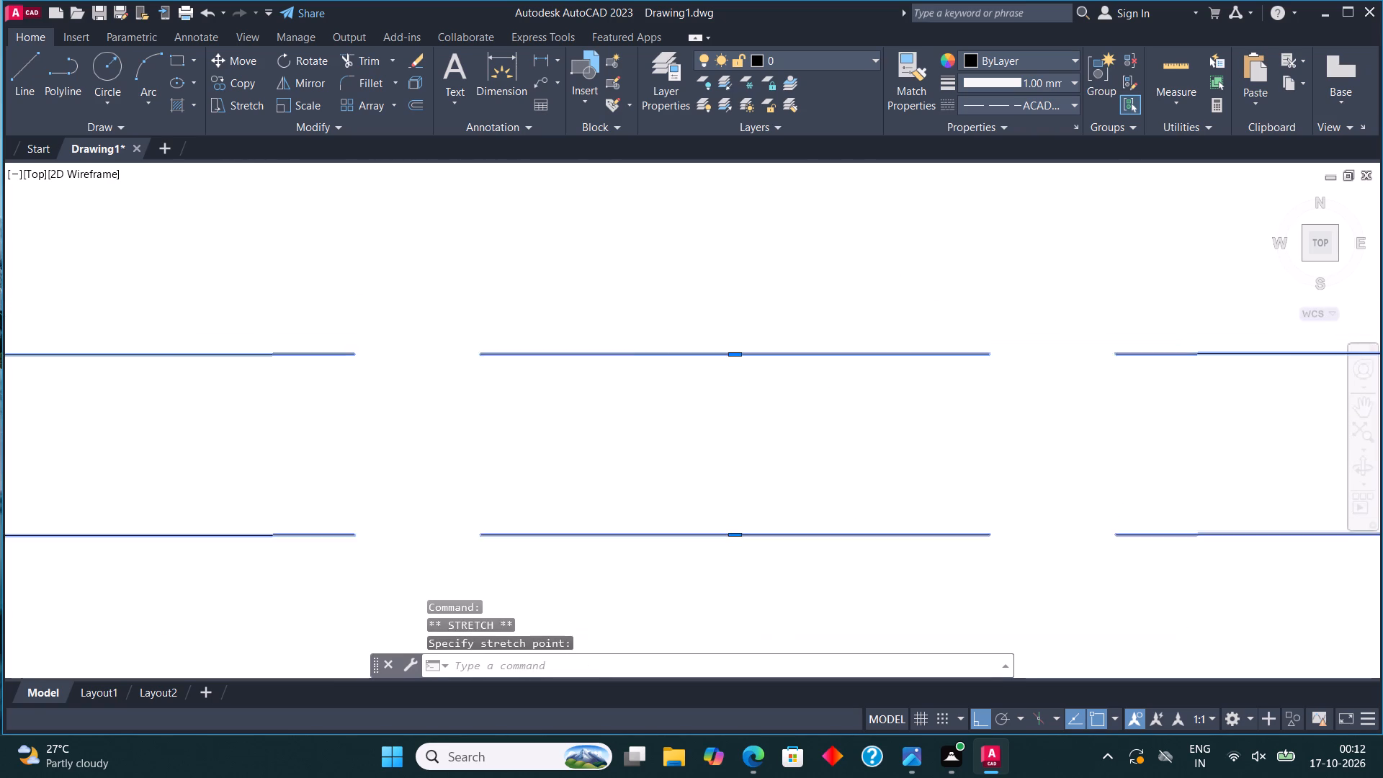
pyautogui.scroll(-1, 679, 370)
pyautogui.scroll(4, 717, 365)
pyautogui.scroll(3, 612, 370)
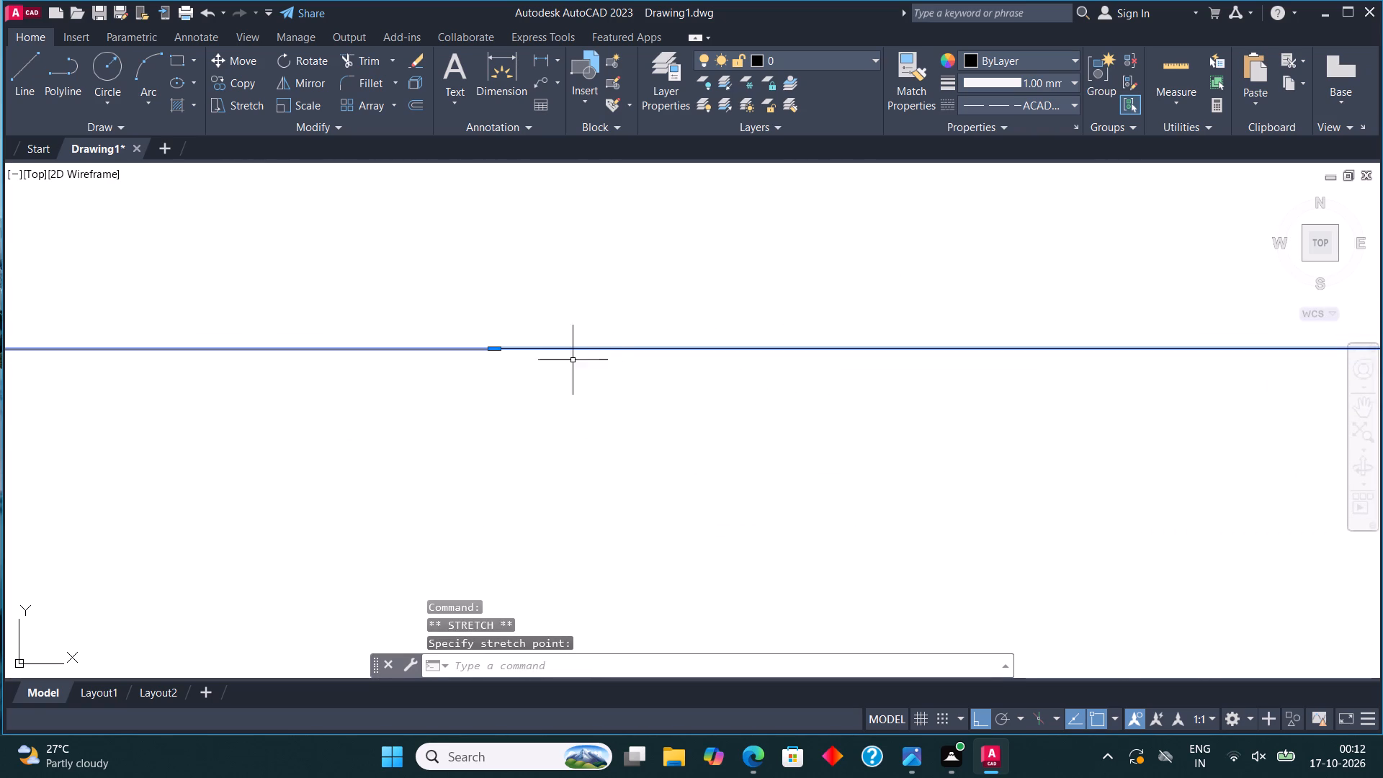
pyautogui.click(498, 349)
pyautogui.click(496, 313)
pyautogui.scroll(-4, 554, 387)
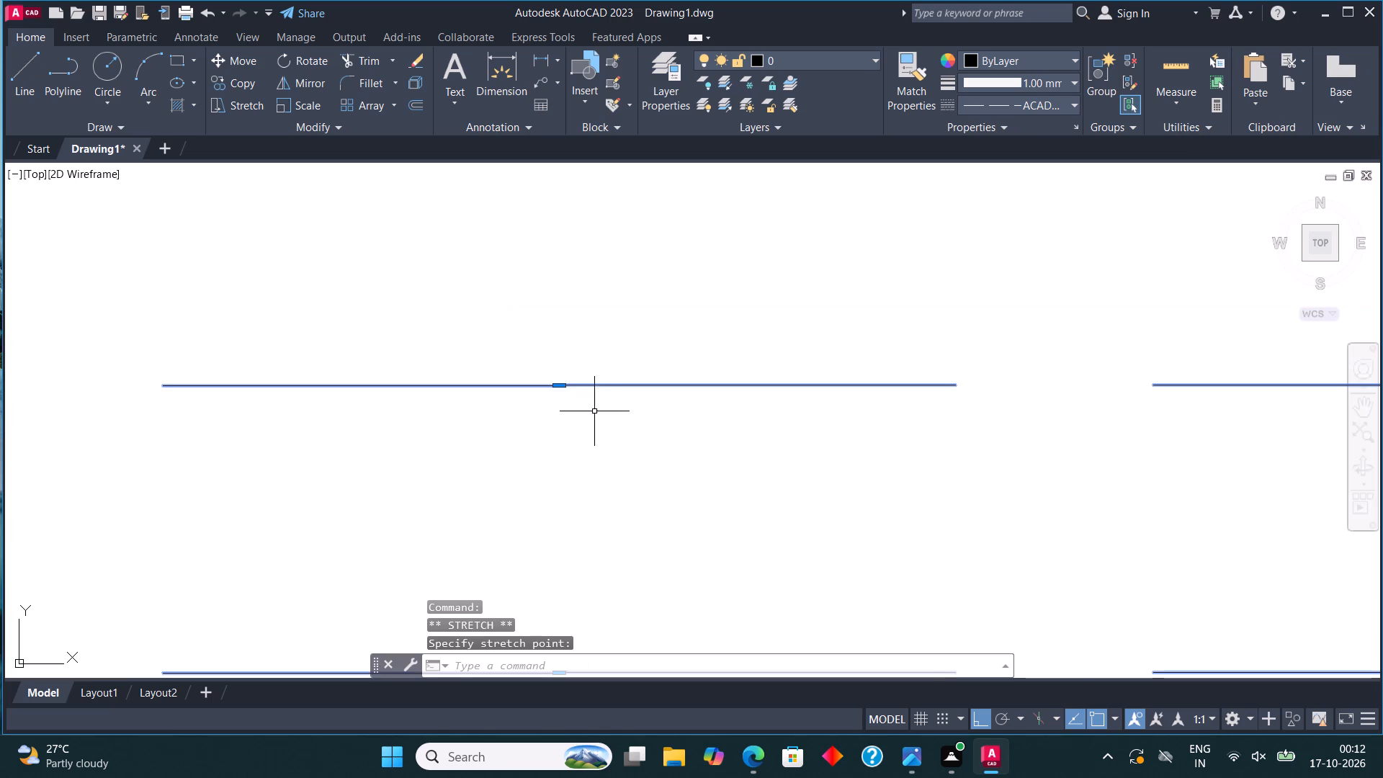
pyautogui.scroll(-4, 602, 411)
pyautogui.press('Escape')
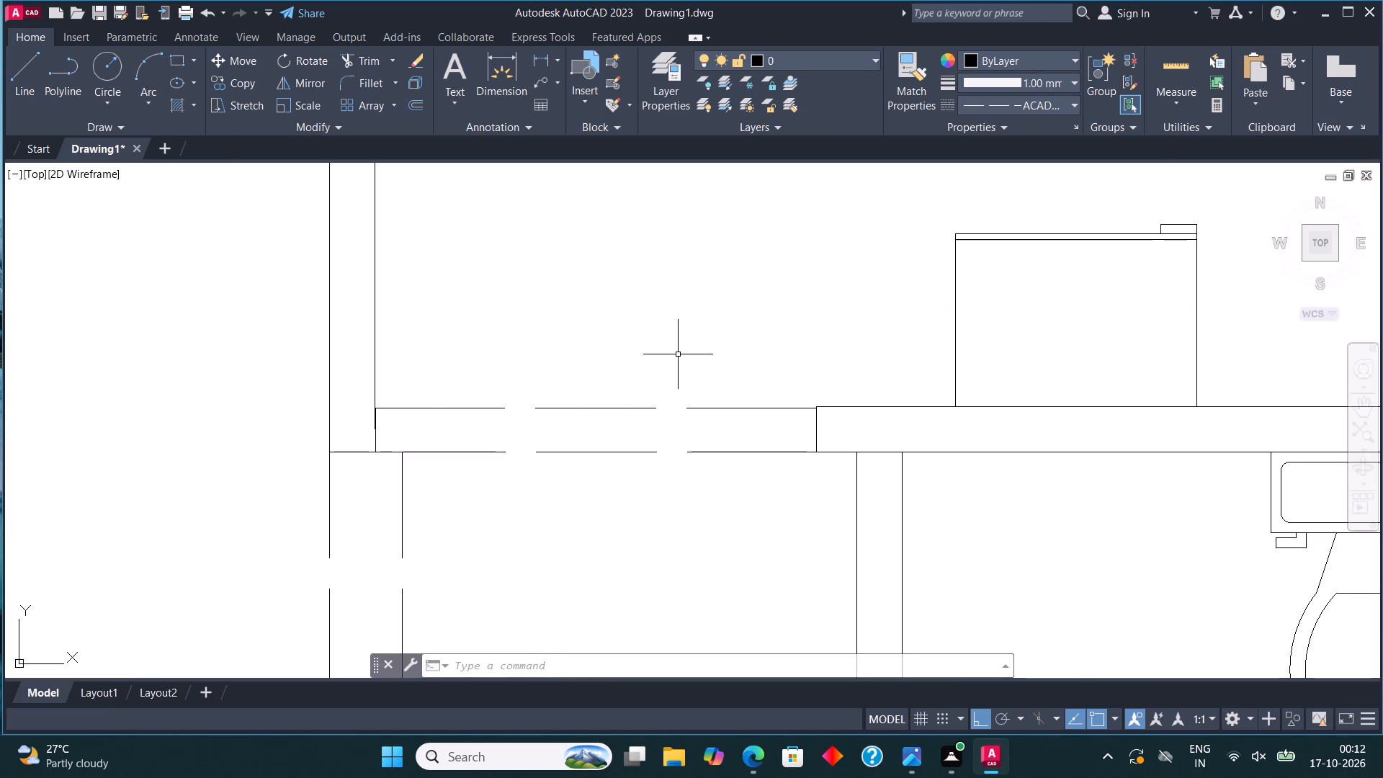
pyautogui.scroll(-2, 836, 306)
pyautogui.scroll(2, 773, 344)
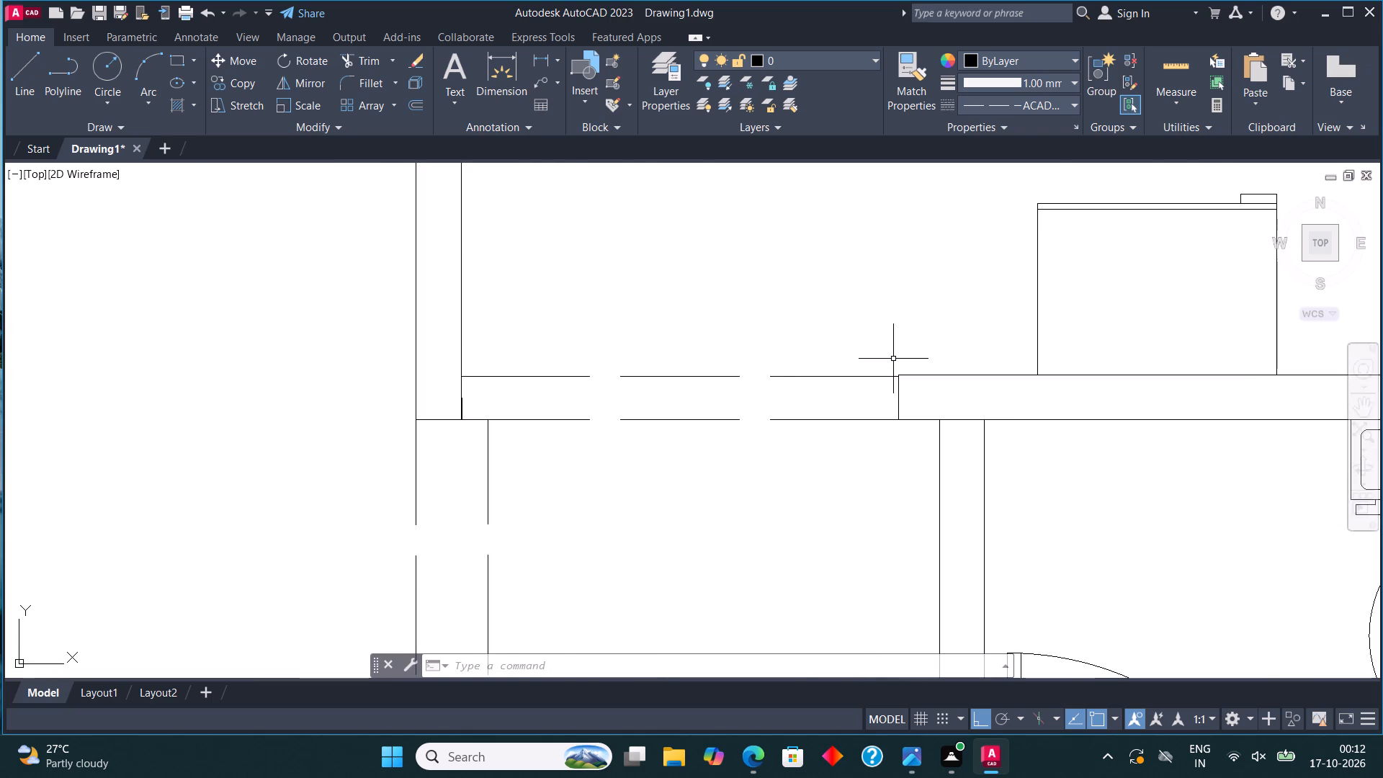
# Try to stretch the horizontal dashed rectangle's upper edge slightly upward towards the lower wall's upper face.
pyautogui.scroll(3, 905, 361)
pyautogui.scroll(1, 827, 438)
pyautogui.moveTo(827, 438); pyautogui.dragTo(825, 426)
pyautogui.click(805, 372)
pyautogui.scroll(-2, 820, 380)
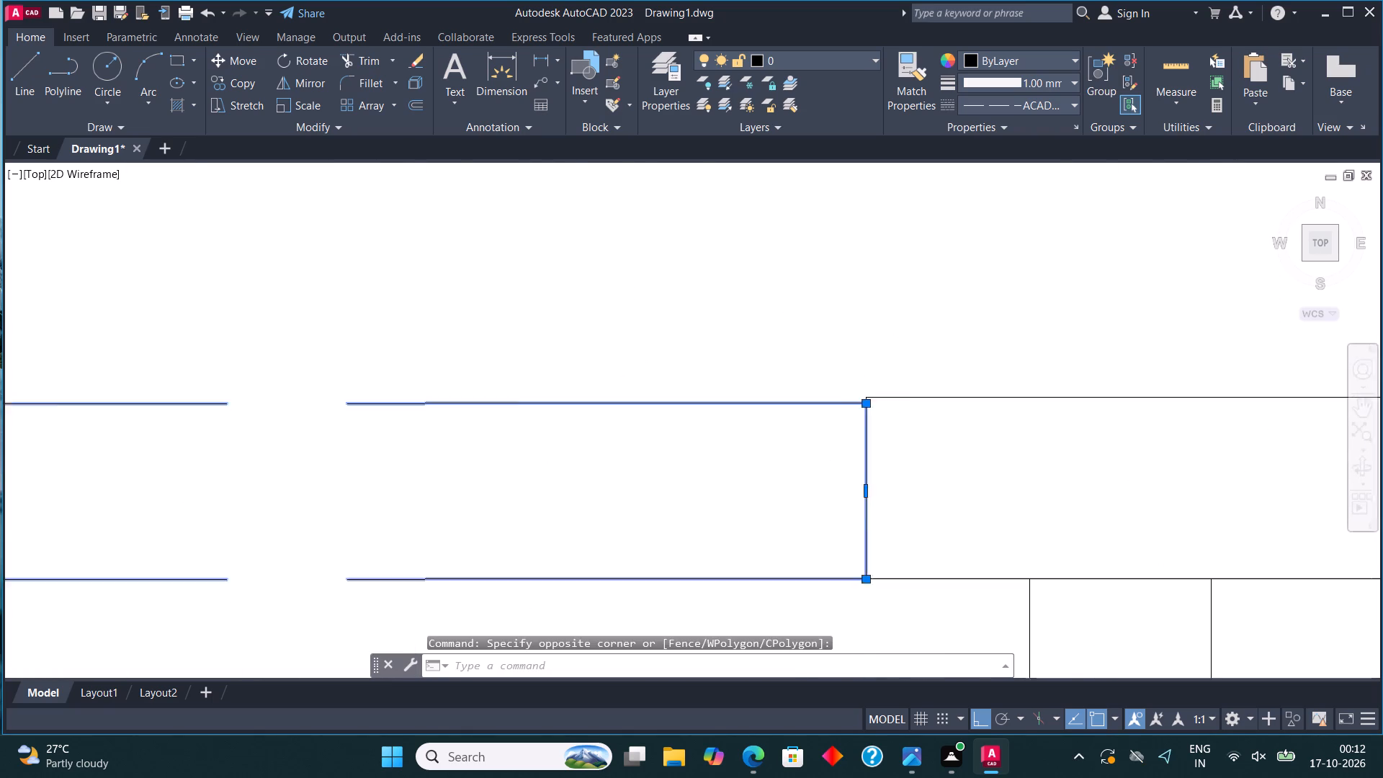
pyautogui.scroll(-2, 820, 382)
pyautogui.scroll(5, 614, 379)
pyautogui.scroll(4, 606, 449)
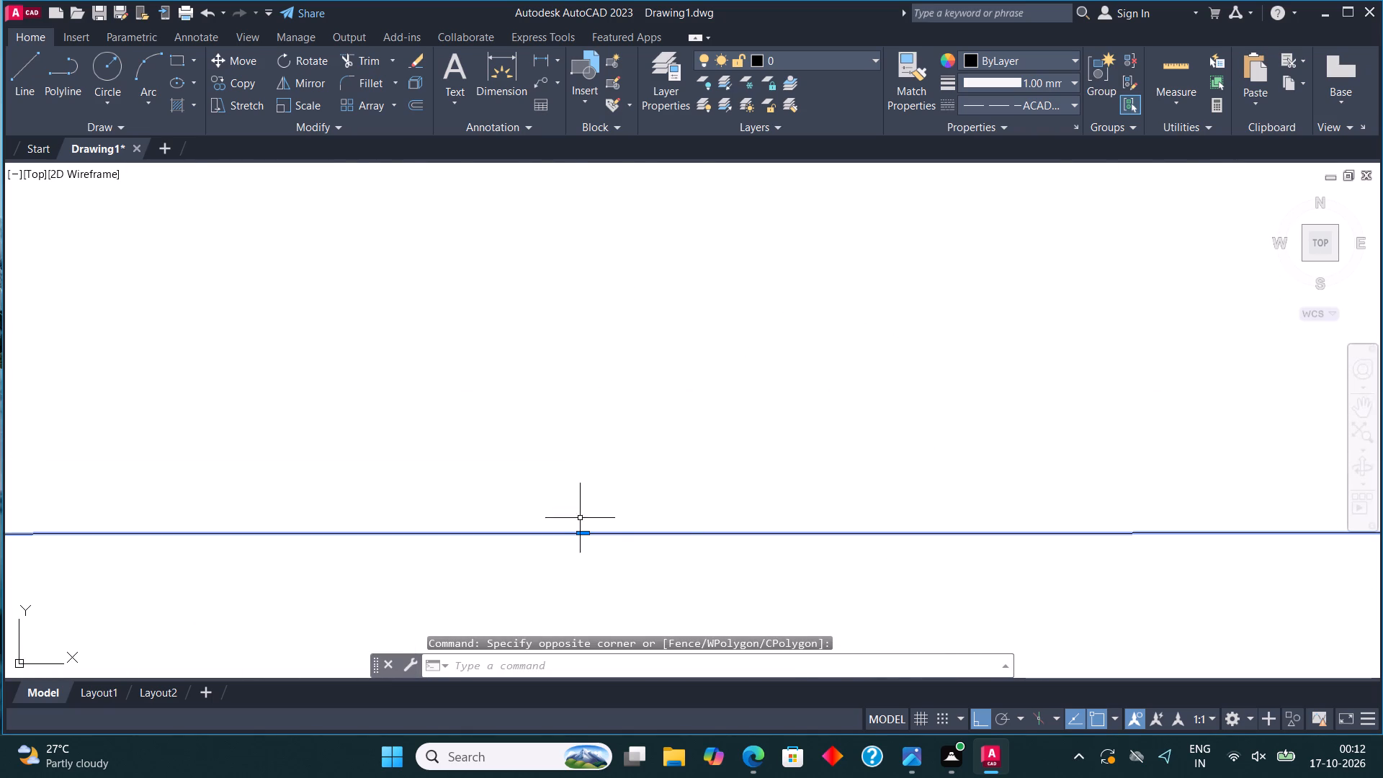
pyautogui.click(583, 537)
pyautogui.click(587, 508)
pyautogui.scroll(-4, 645, 459)
pyautogui.scroll(-2, 700, 433)
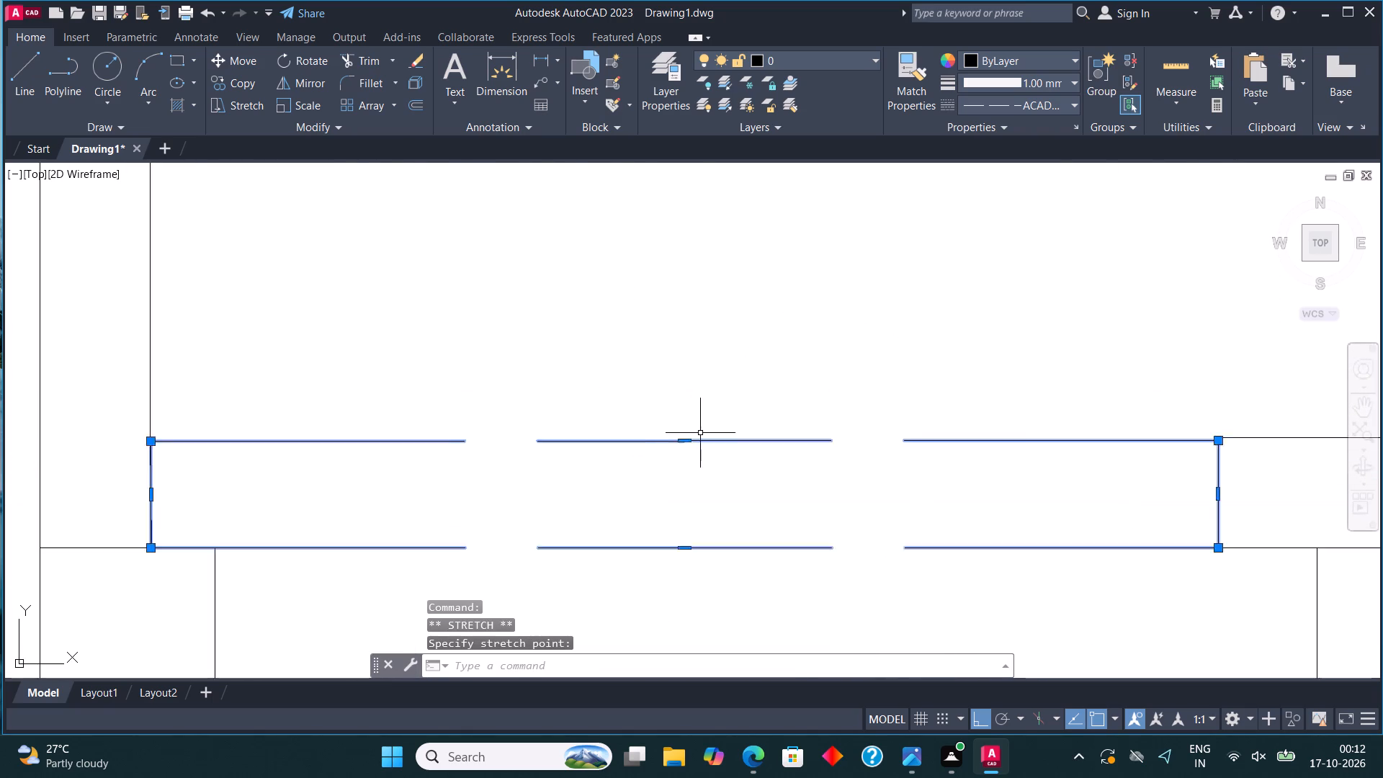
pyautogui.scroll(-2, 700, 433)
pyautogui.press('Escape')
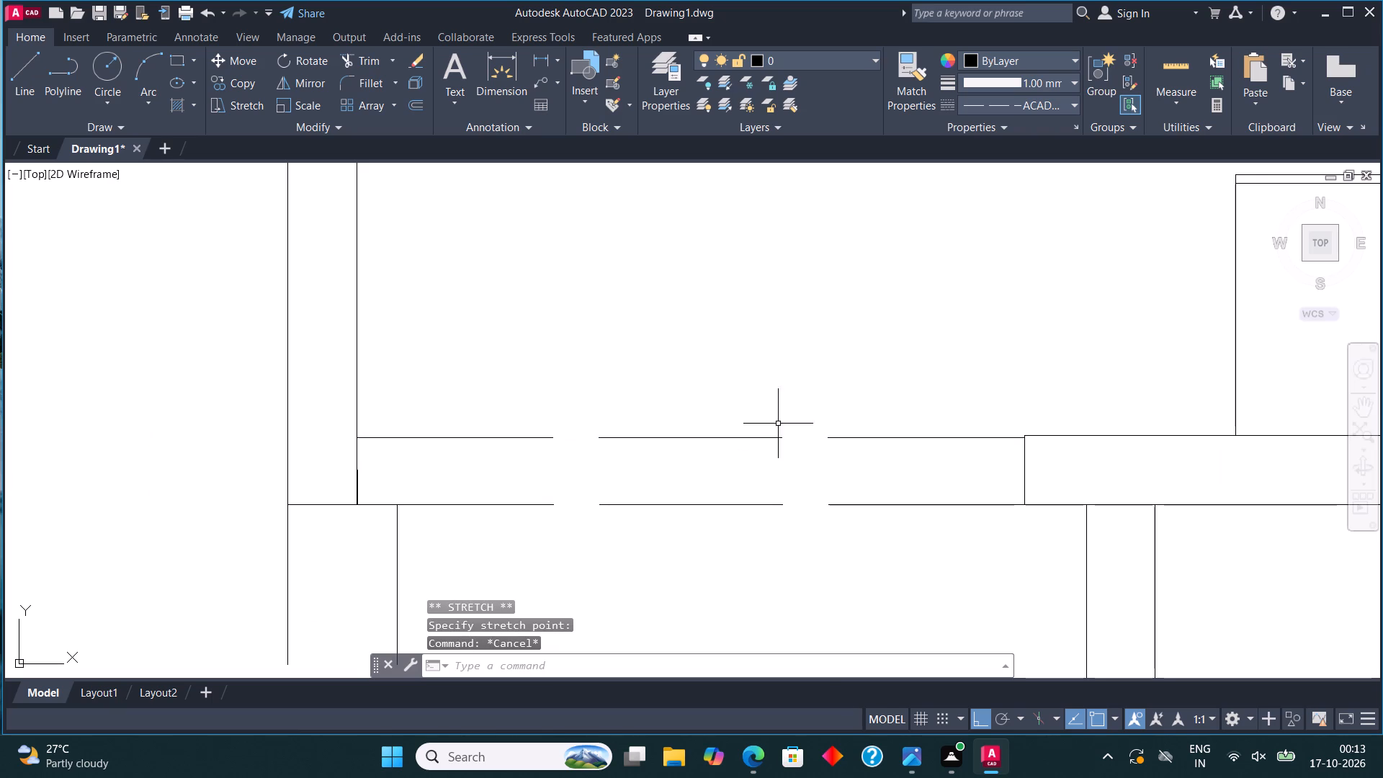
# Inspect the horizontal dashed rectangle's end at the kitchen's left wall and review the whole floor plan.
pyautogui.scroll(3, 365, 493)
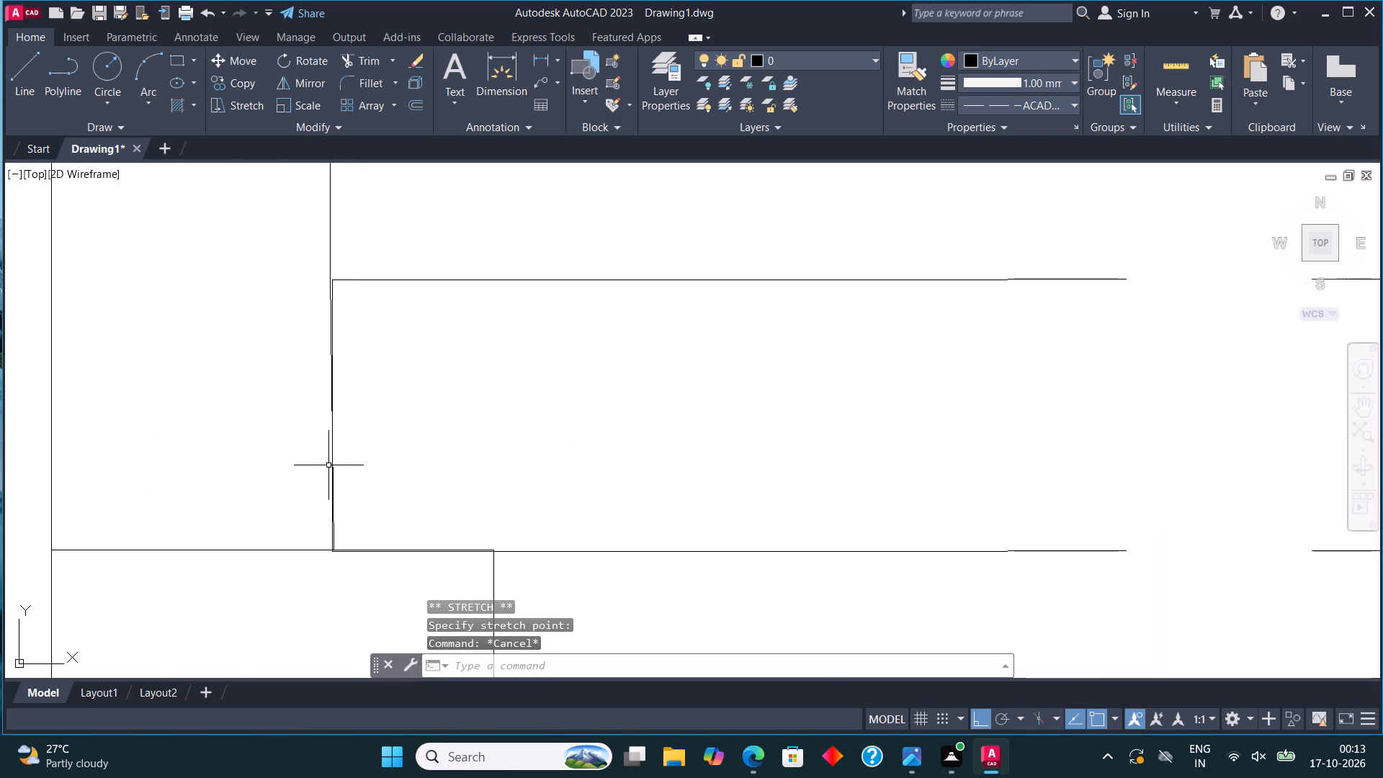
pyautogui.click(330, 493)
pyautogui.scroll(-4, 743, 385)
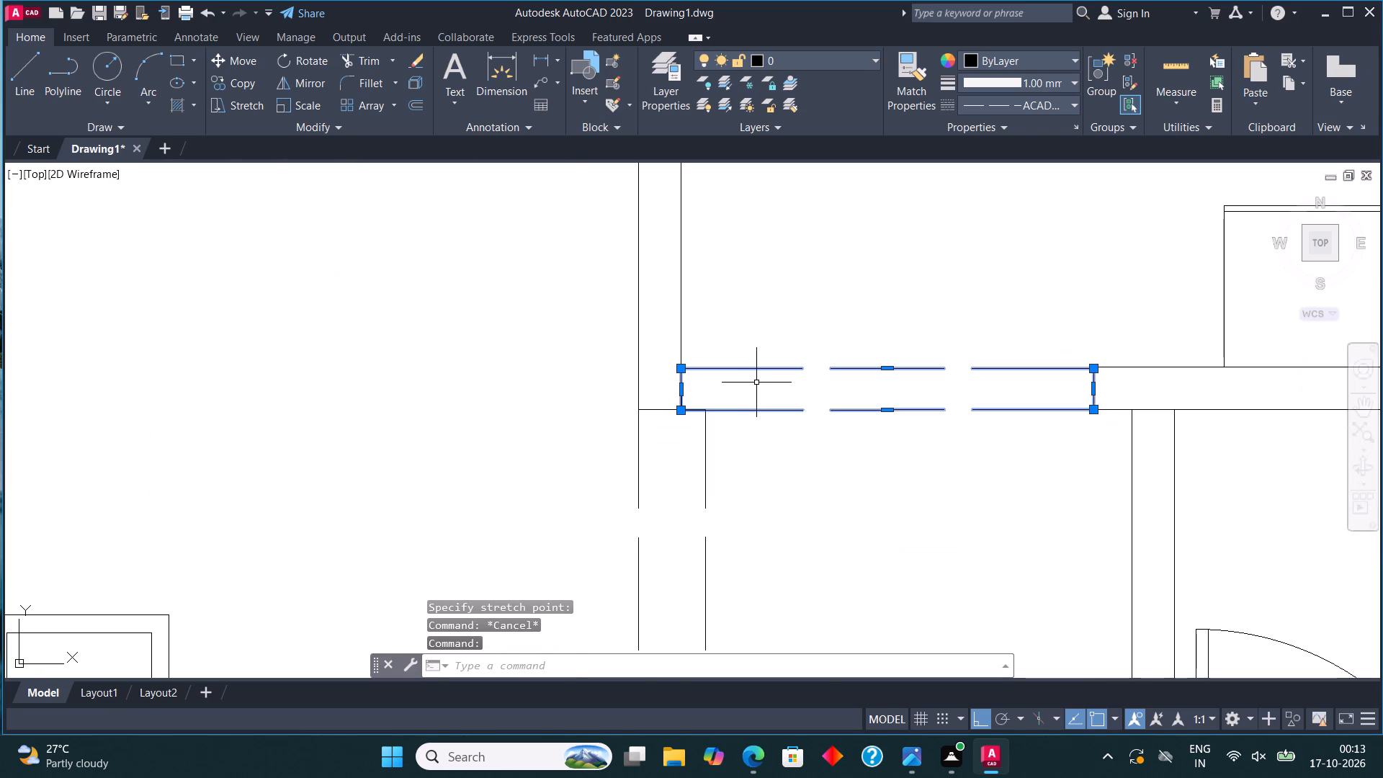
pyautogui.press('Escape')
pyautogui.scroll(-5, 756, 383)
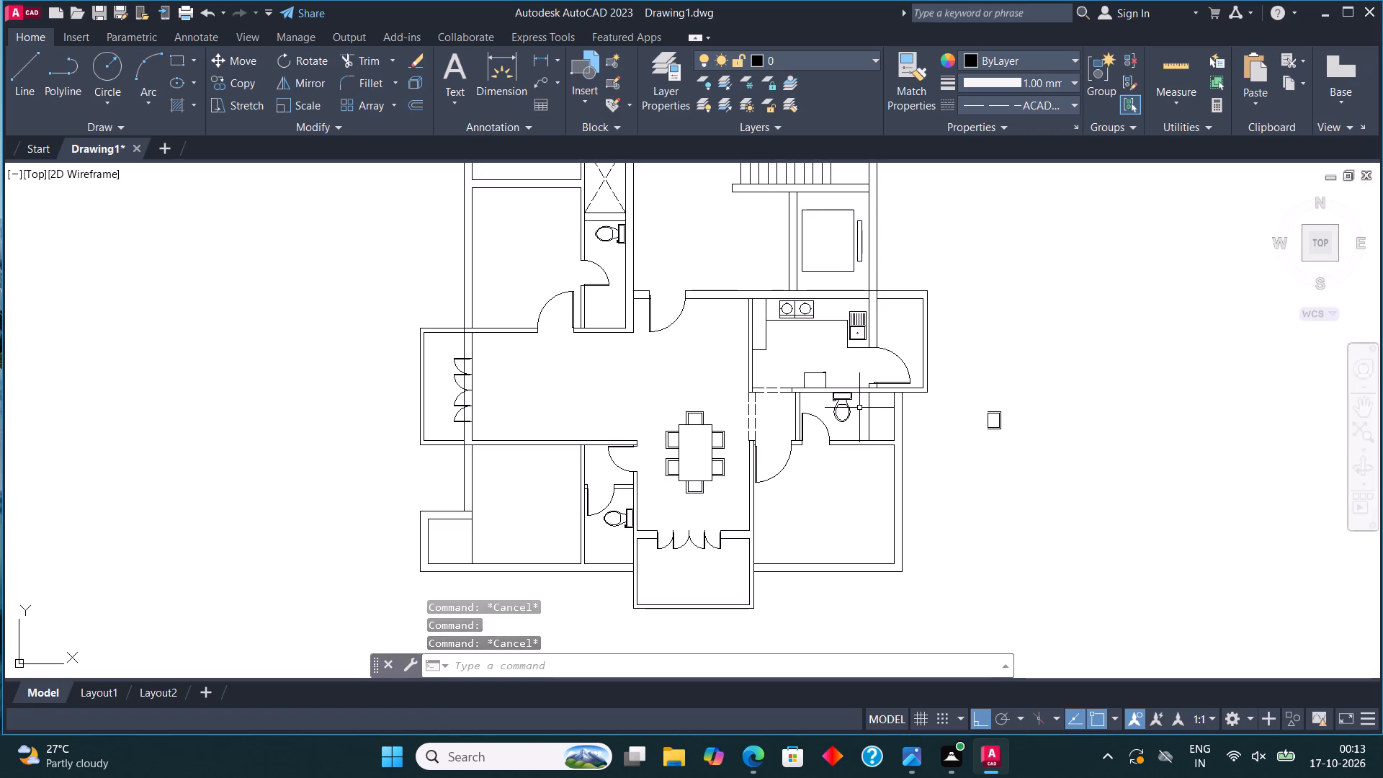
pyautogui.scroll(-2, 859, 408)
pyautogui.moveTo(676, 249); pyautogui.dragTo(661, 392, button='middle')
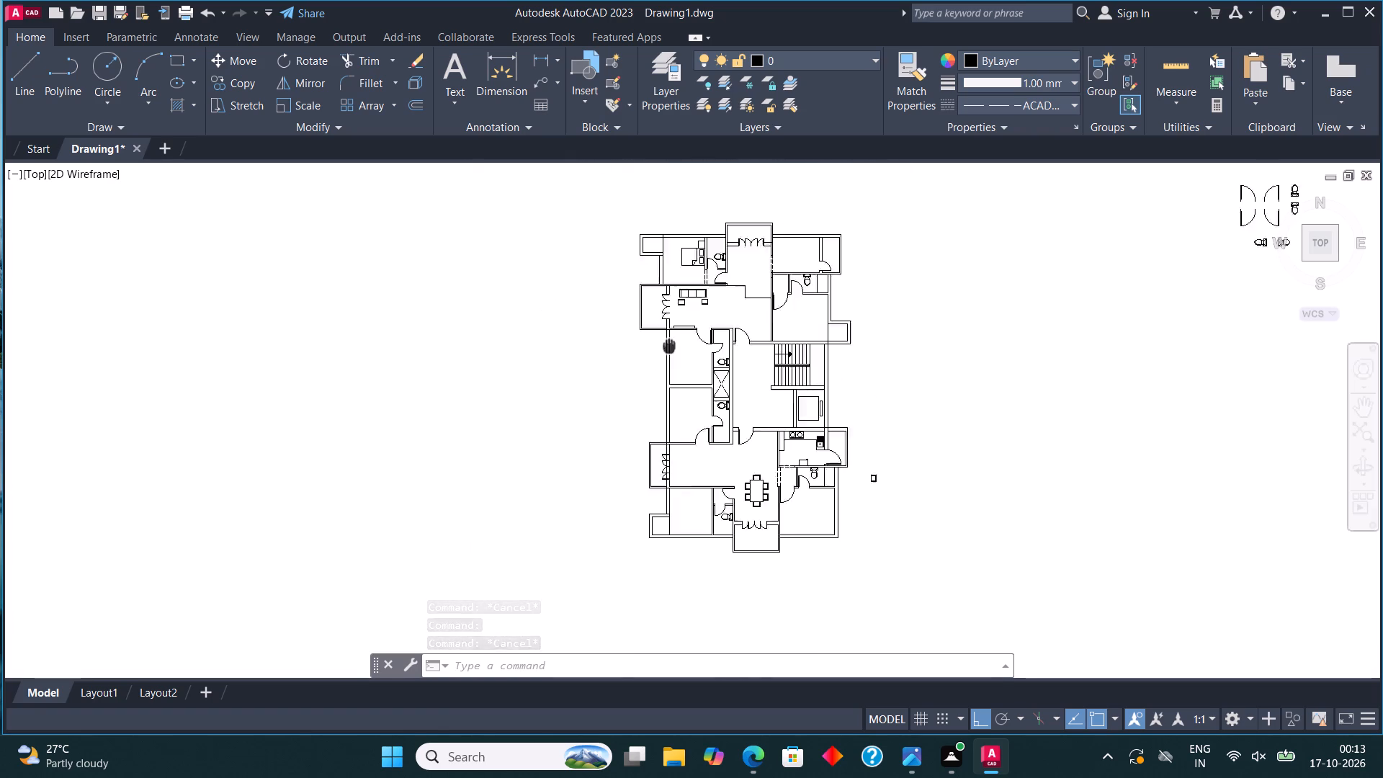
pyautogui.moveTo(661, 392); pyautogui.dragTo(642, 483, button='middle')
pyautogui.scroll(2, 640, 429)
pyautogui.scroll(-5, 689, 326)
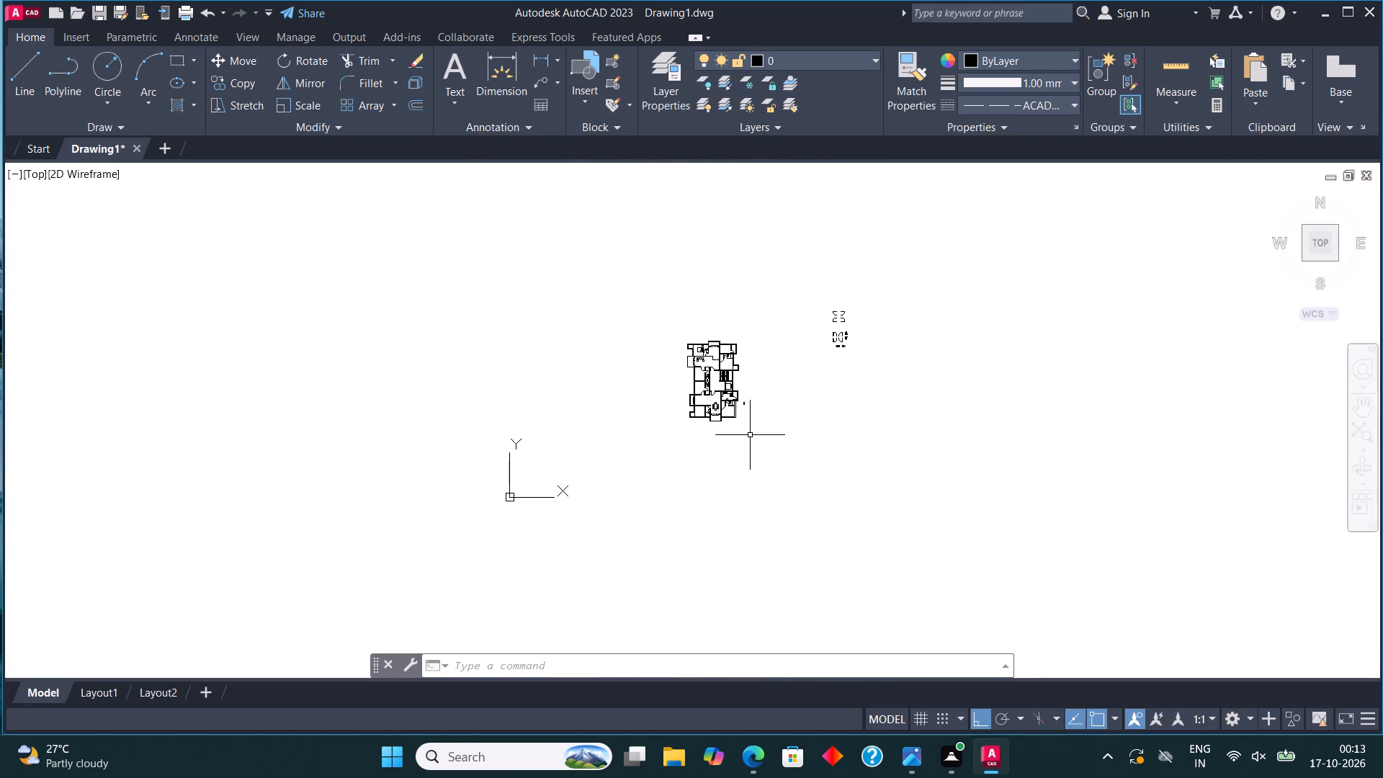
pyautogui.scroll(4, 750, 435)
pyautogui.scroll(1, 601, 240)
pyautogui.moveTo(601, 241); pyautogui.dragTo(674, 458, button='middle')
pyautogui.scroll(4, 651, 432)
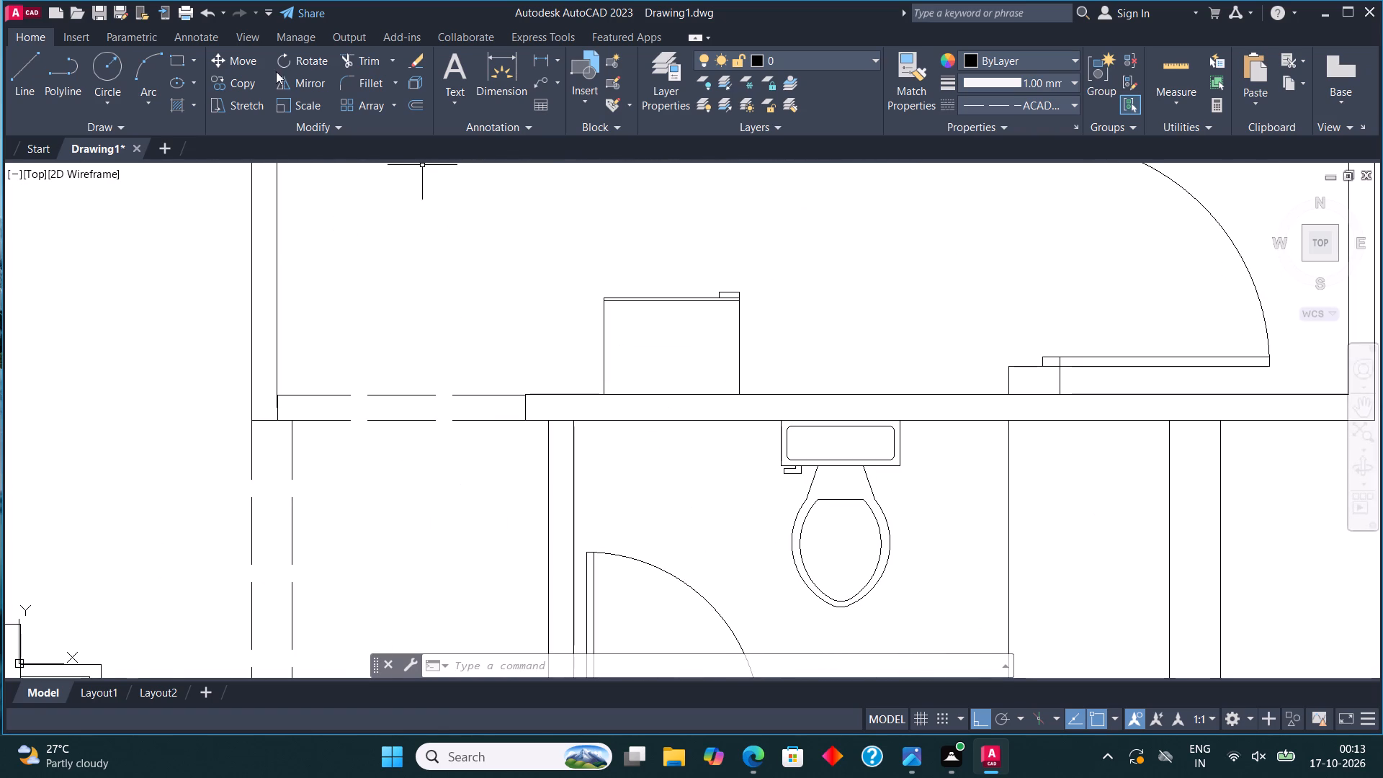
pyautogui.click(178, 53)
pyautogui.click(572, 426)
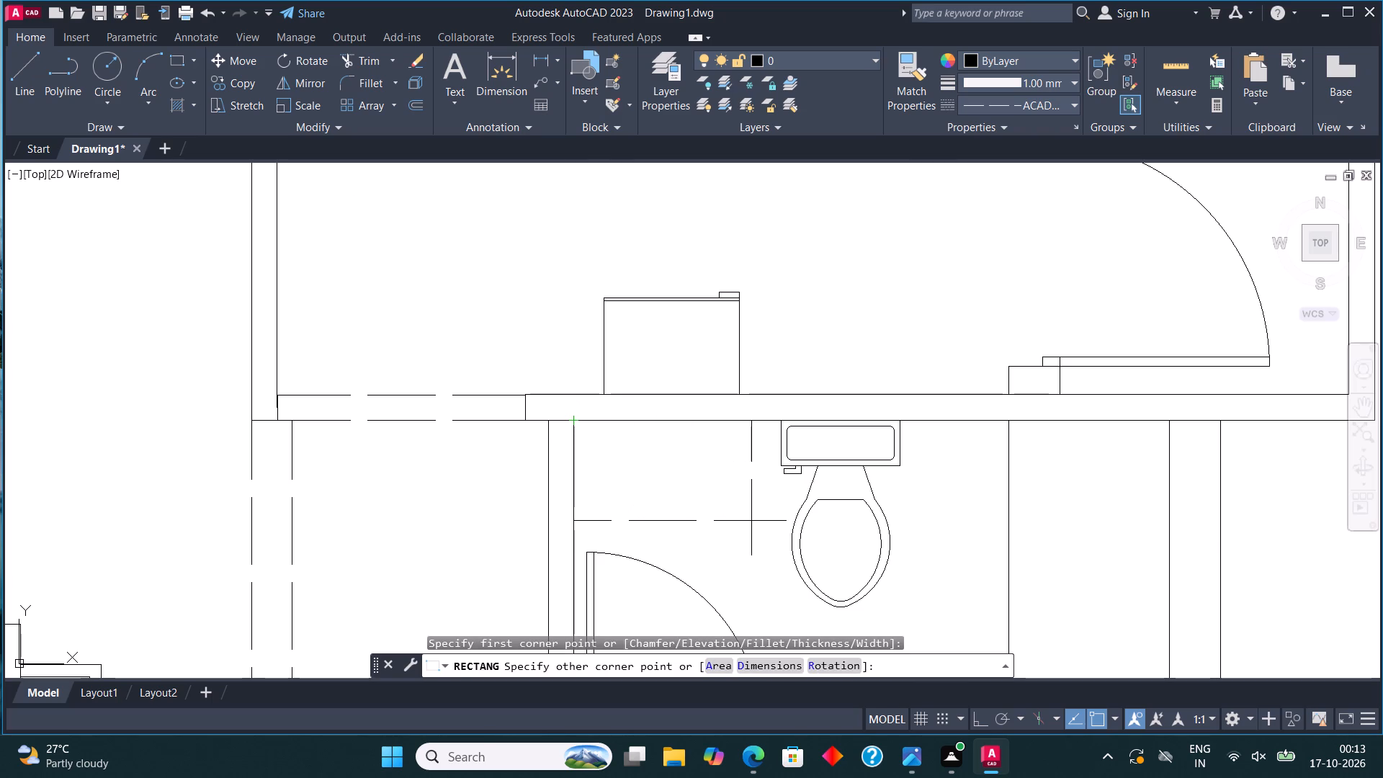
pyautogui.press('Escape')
# Set the current linetype to ByLayer in the Linetype Manager.
pyautogui.write('LIN')
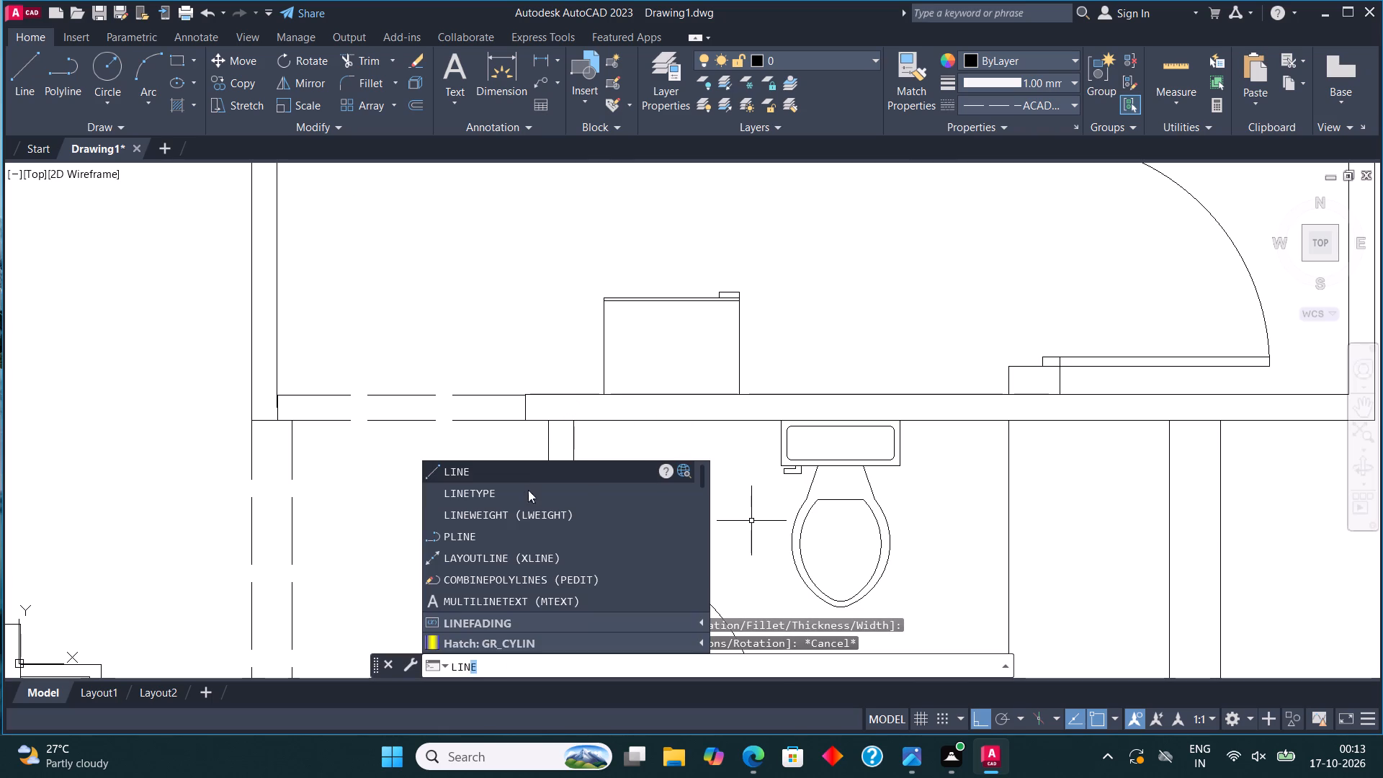
pyautogui.click(514, 493)
pyautogui.click(623, 306)
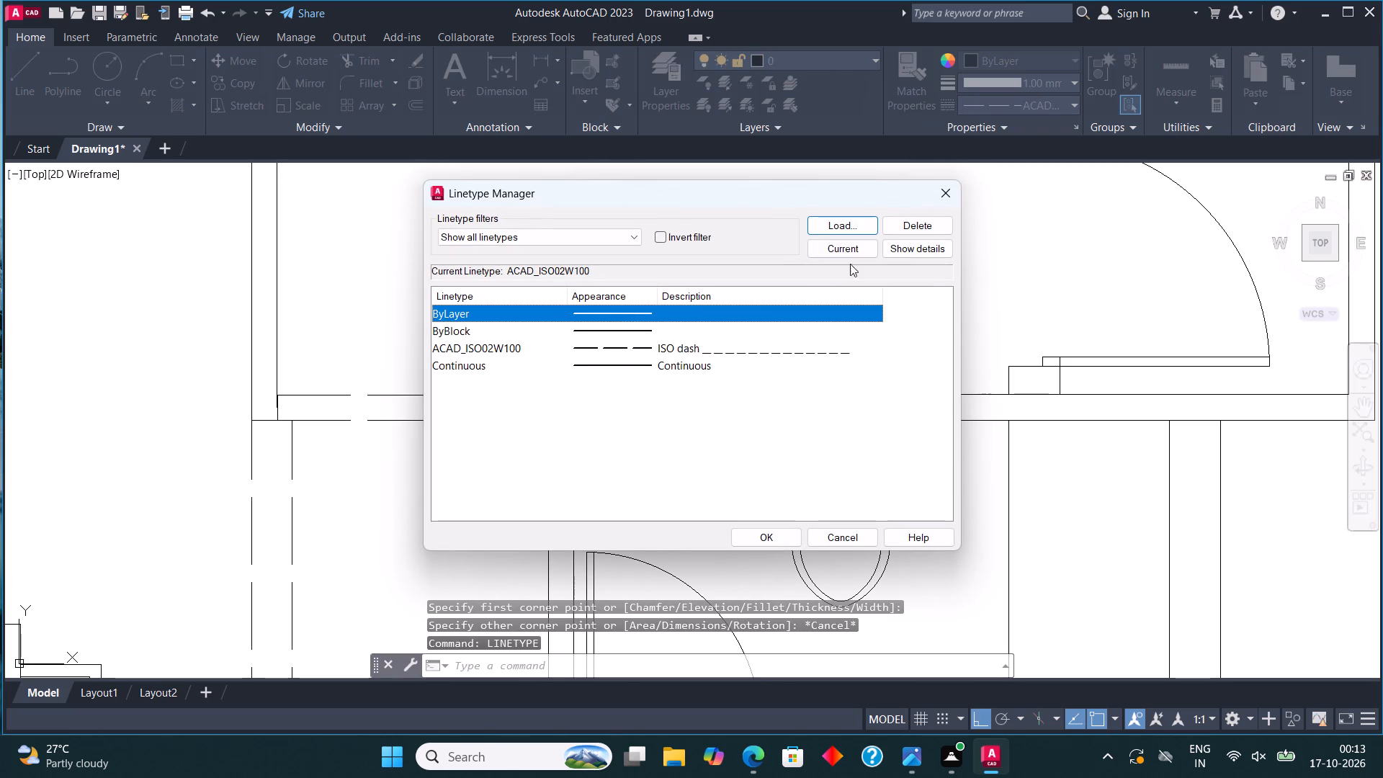
pyautogui.click(854, 243)
pyautogui.click(764, 544)
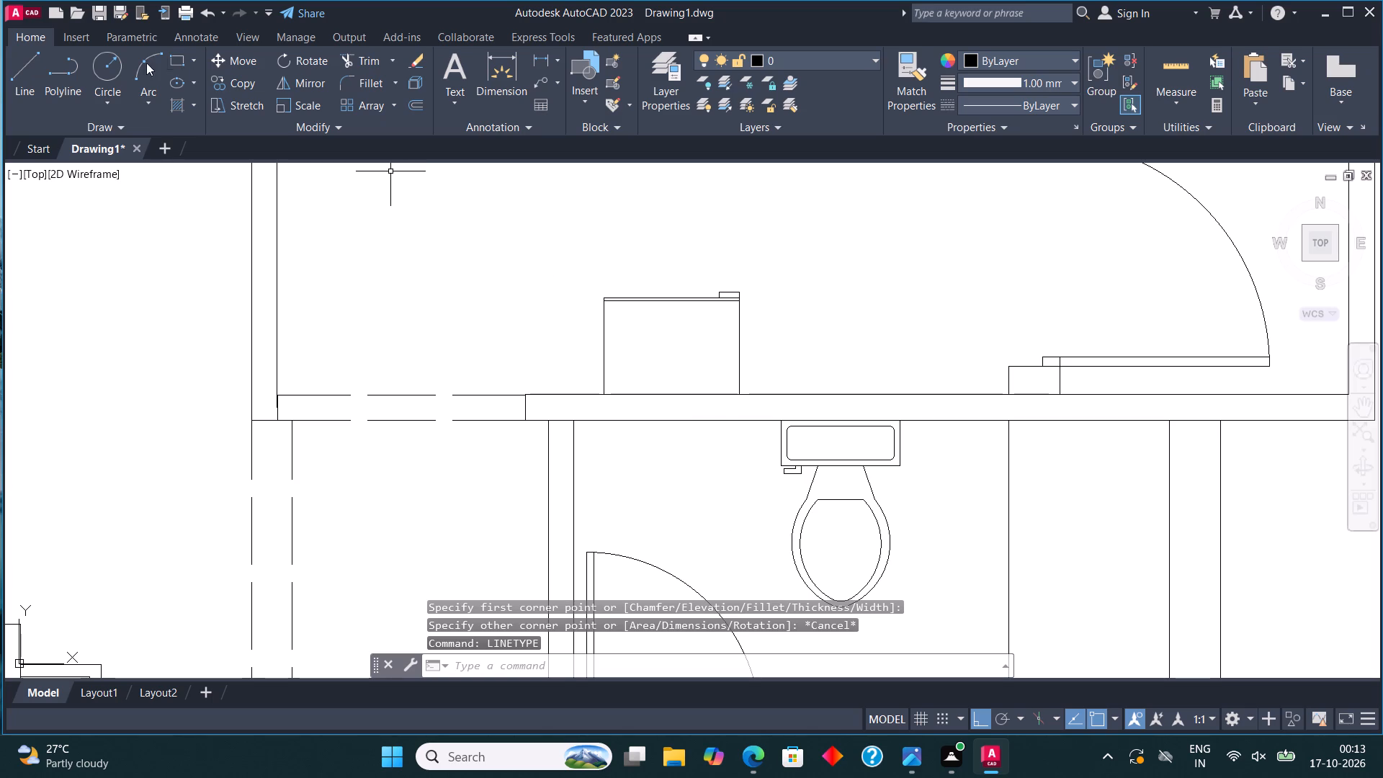
# Draw a rectangular washbasin counter in the upper-left corner of the toilet below the kitchen, beside the WC.
pyautogui.click(175, 58)
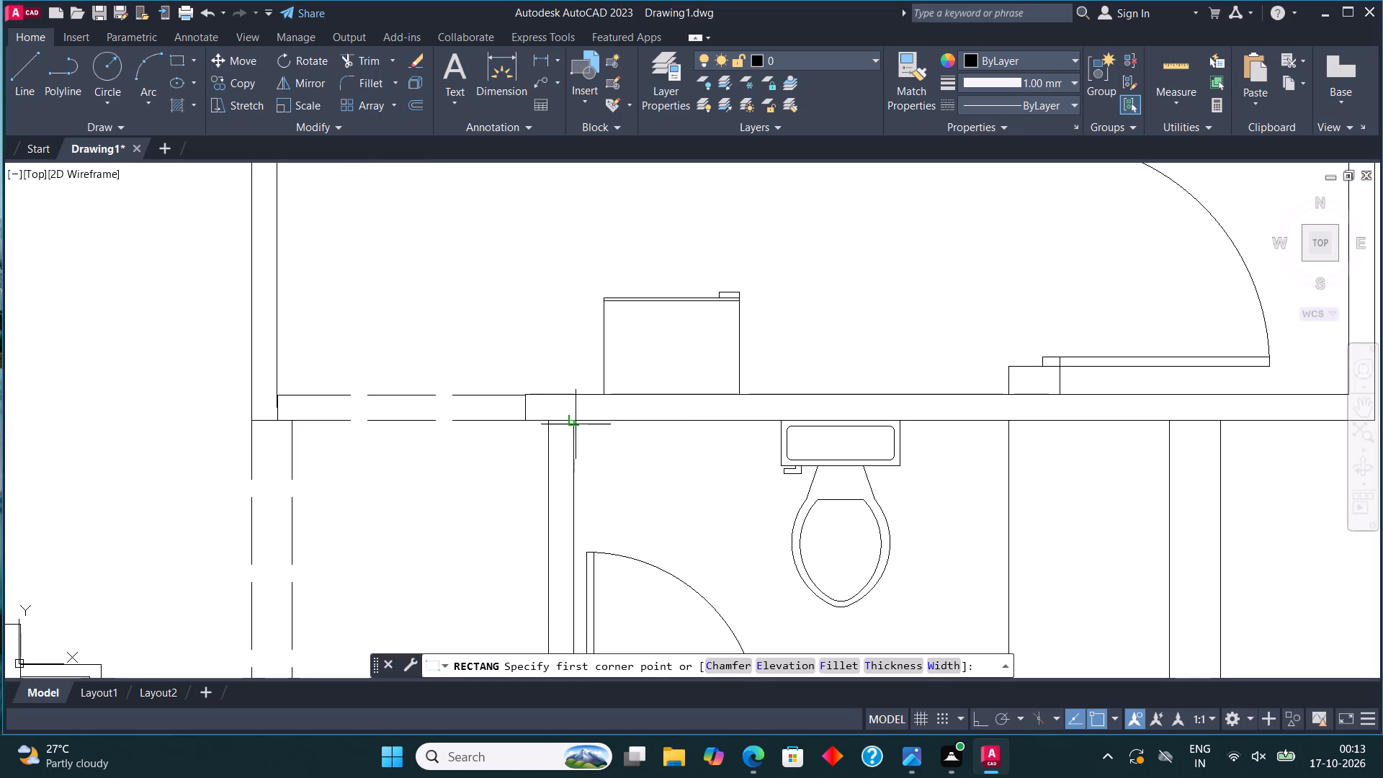
pyautogui.click(576, 424)
pyautogui.click(758, 525)
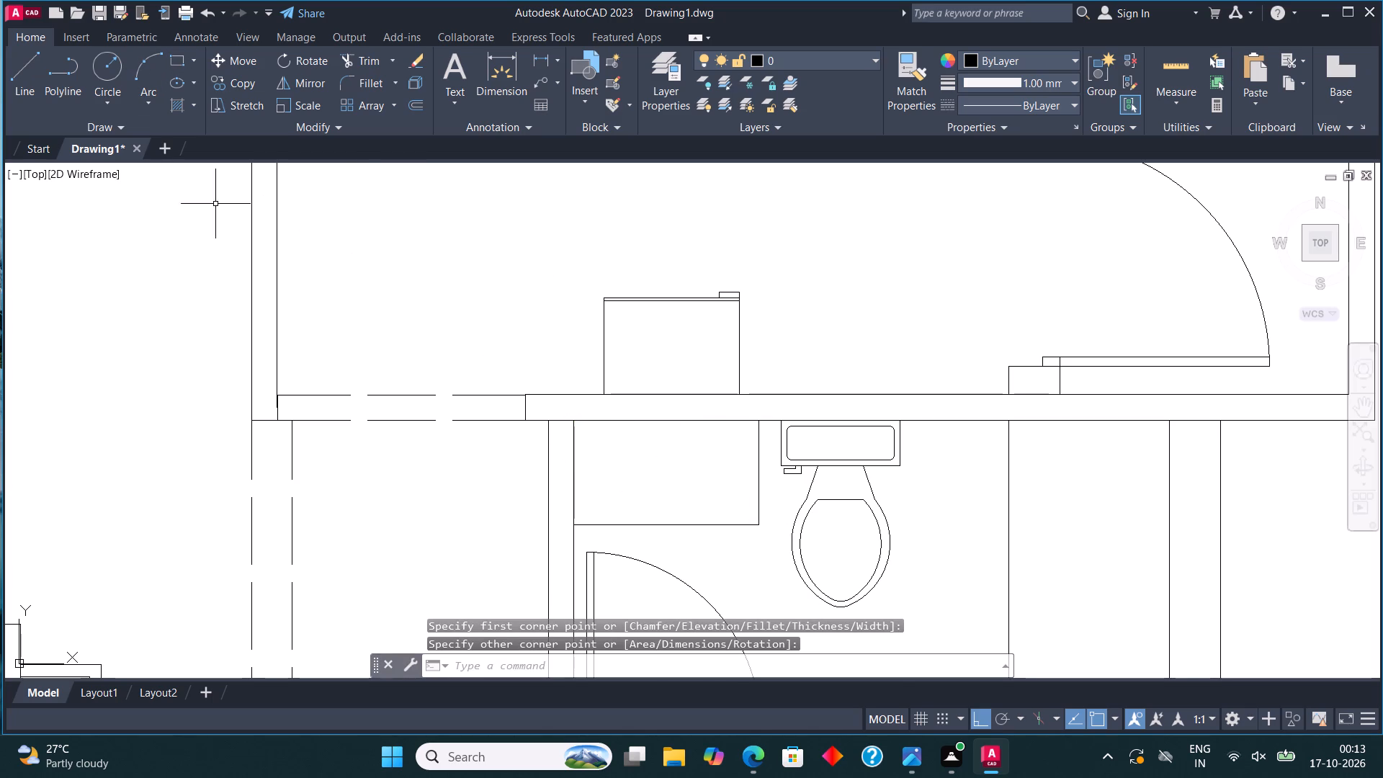
# Draw a basin circle of about 6-inch radius in the middle of the washbasin counter, with a small concentric drain circle inside.
pyautogui.click(107, 66)
pyautogui.click(668, 478)
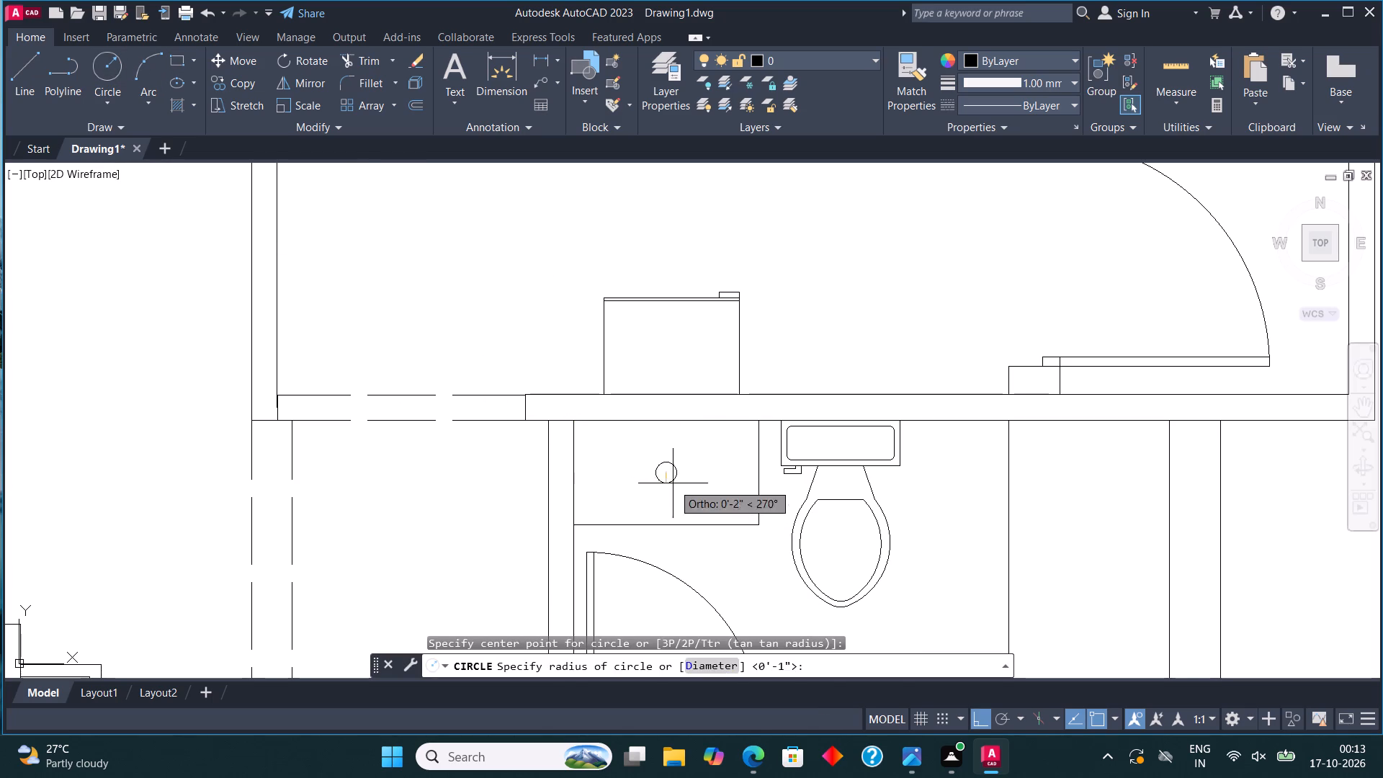
pyautogui.click(702, 501)
pyautogui.click(119, 85)
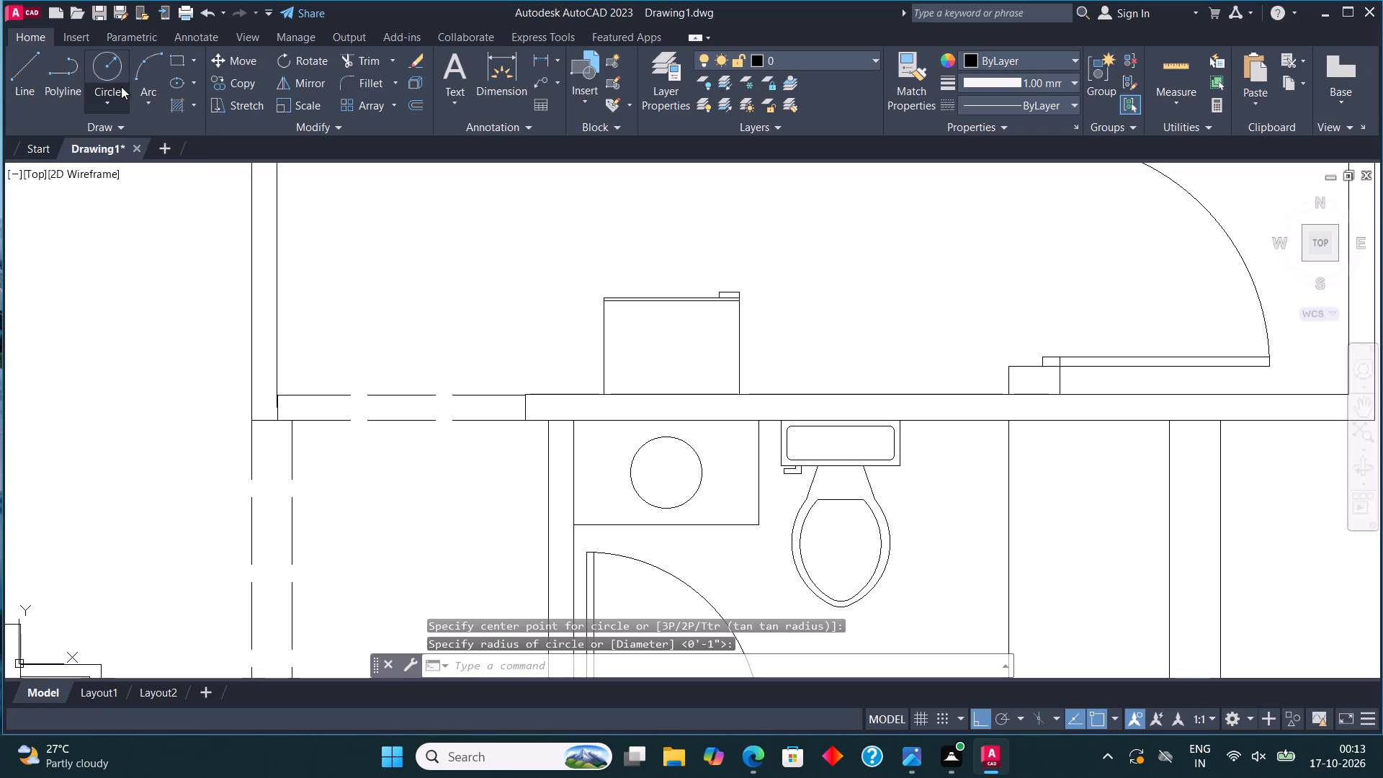
pyautogui.click(113, 61)
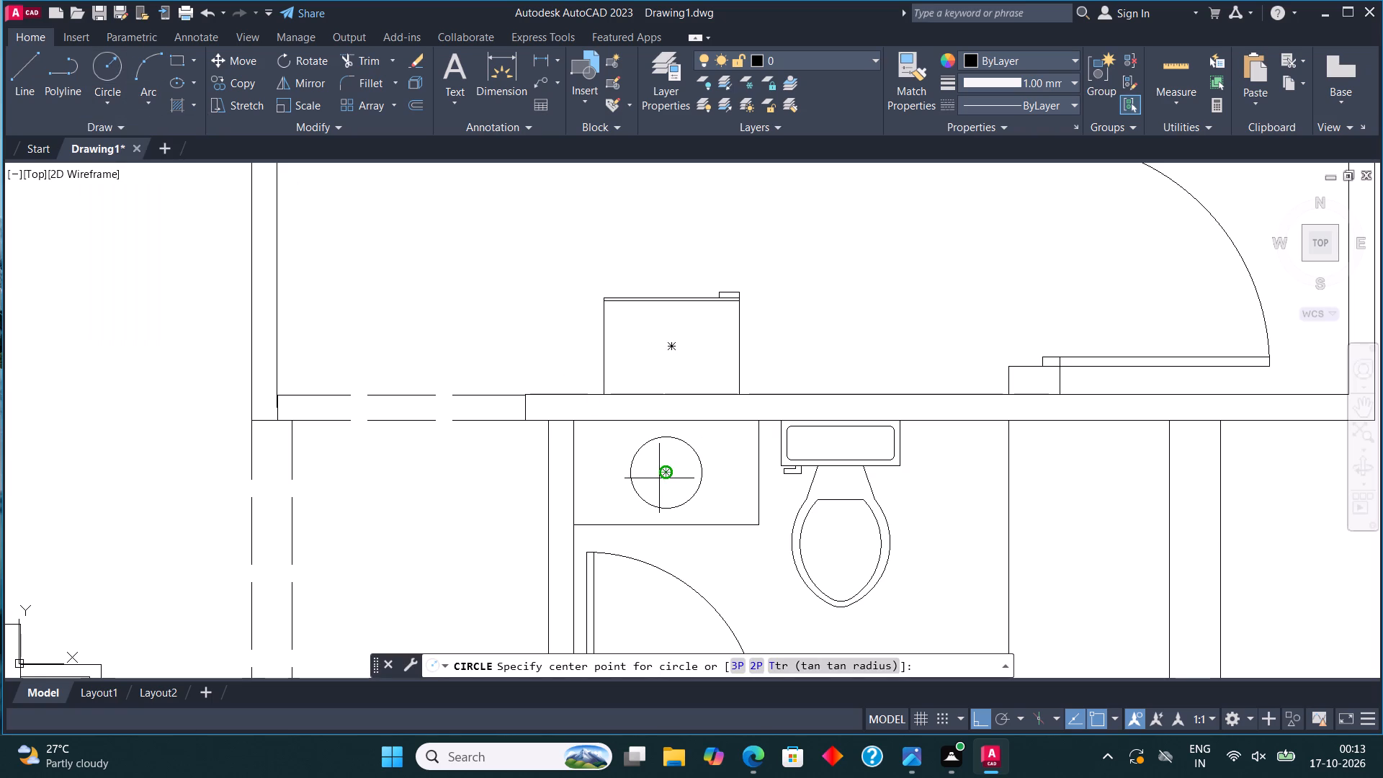
pyautogui.click(665, 478)
pyautogui.click(669, 481)
pyautogui.scroll(-3, 702, 494)
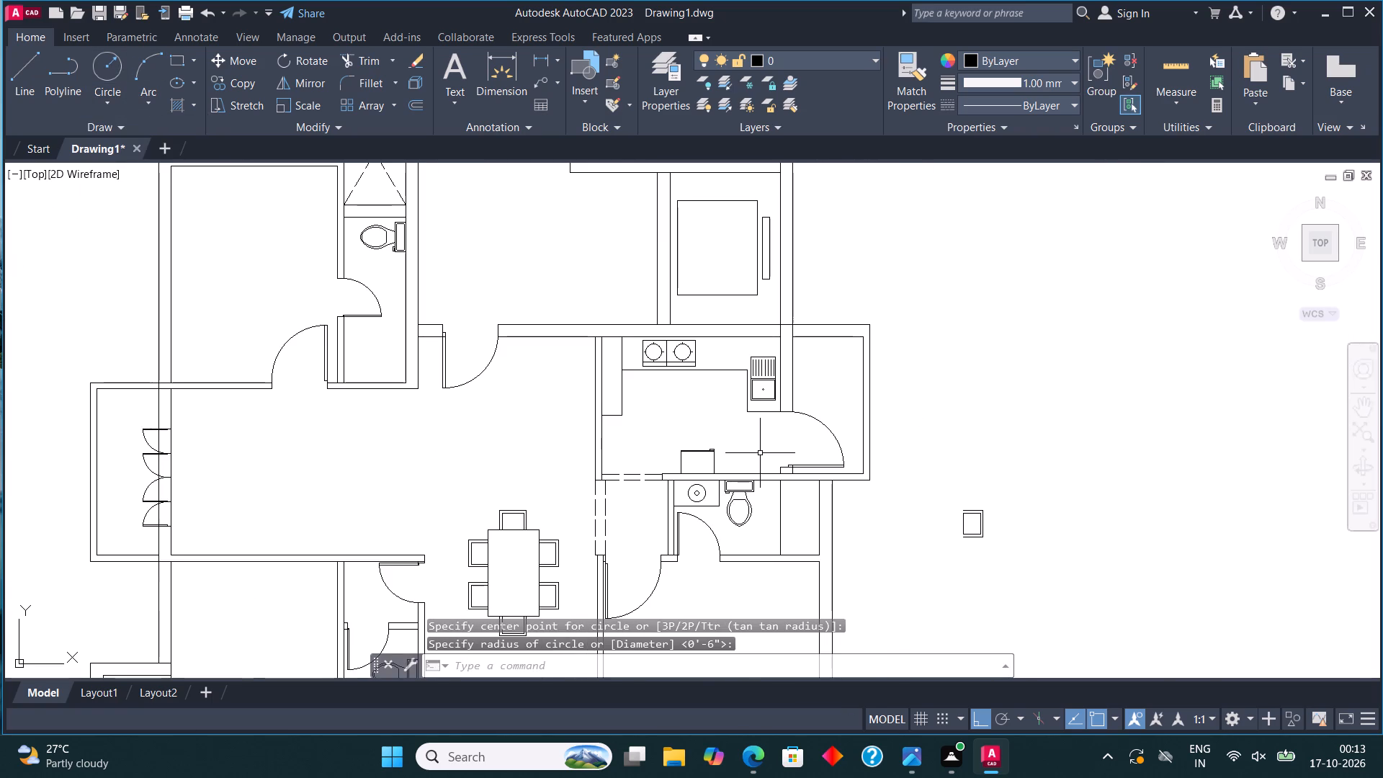
# Save the drawing in the Downloads folder as FIRST FLOOR 17.
pyautogui.scroll(-1, 781, 393)
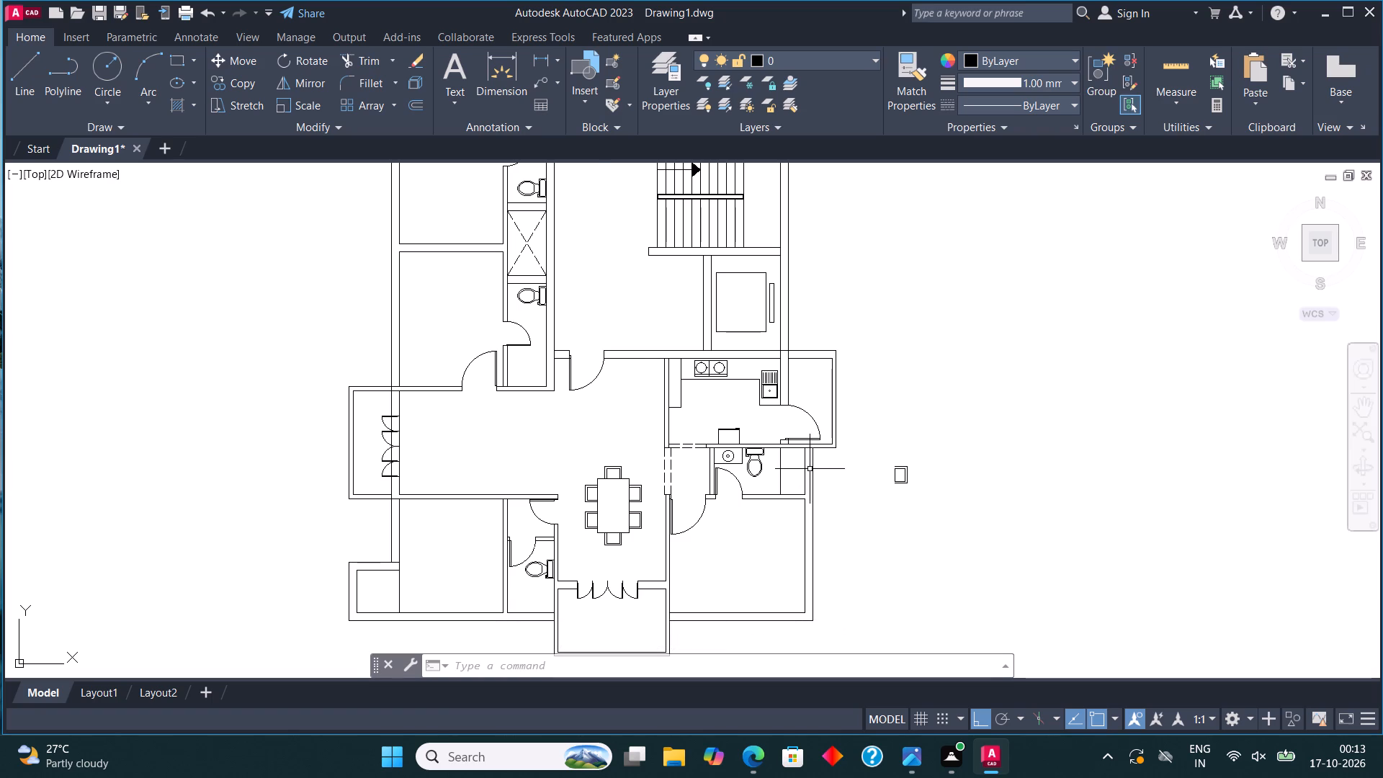
pyautogui.scroll(-2, 872, 380)
pyautogui.moveTo(802, 403); pyautogui.dragTo(719, 471, button='middle')
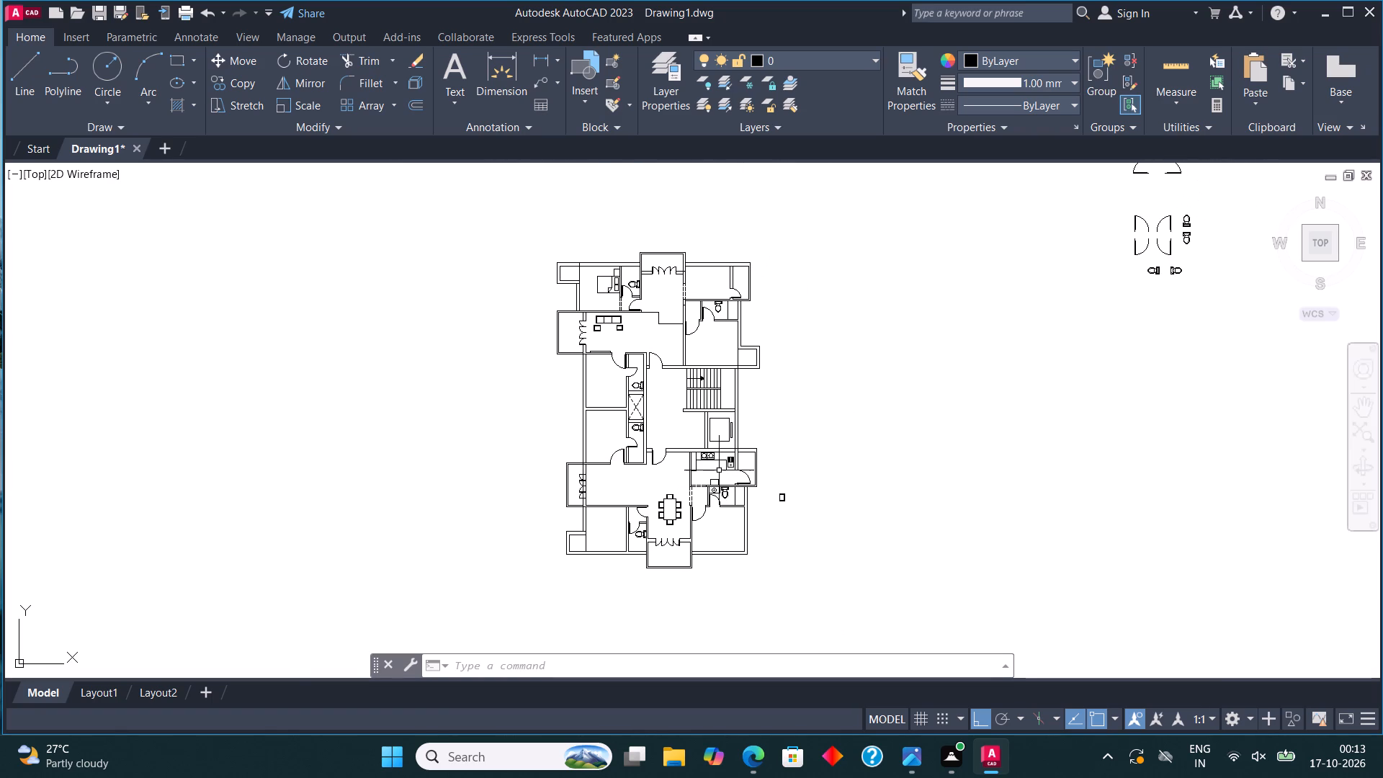
pyautogui.hotkey('ctrl', 's')
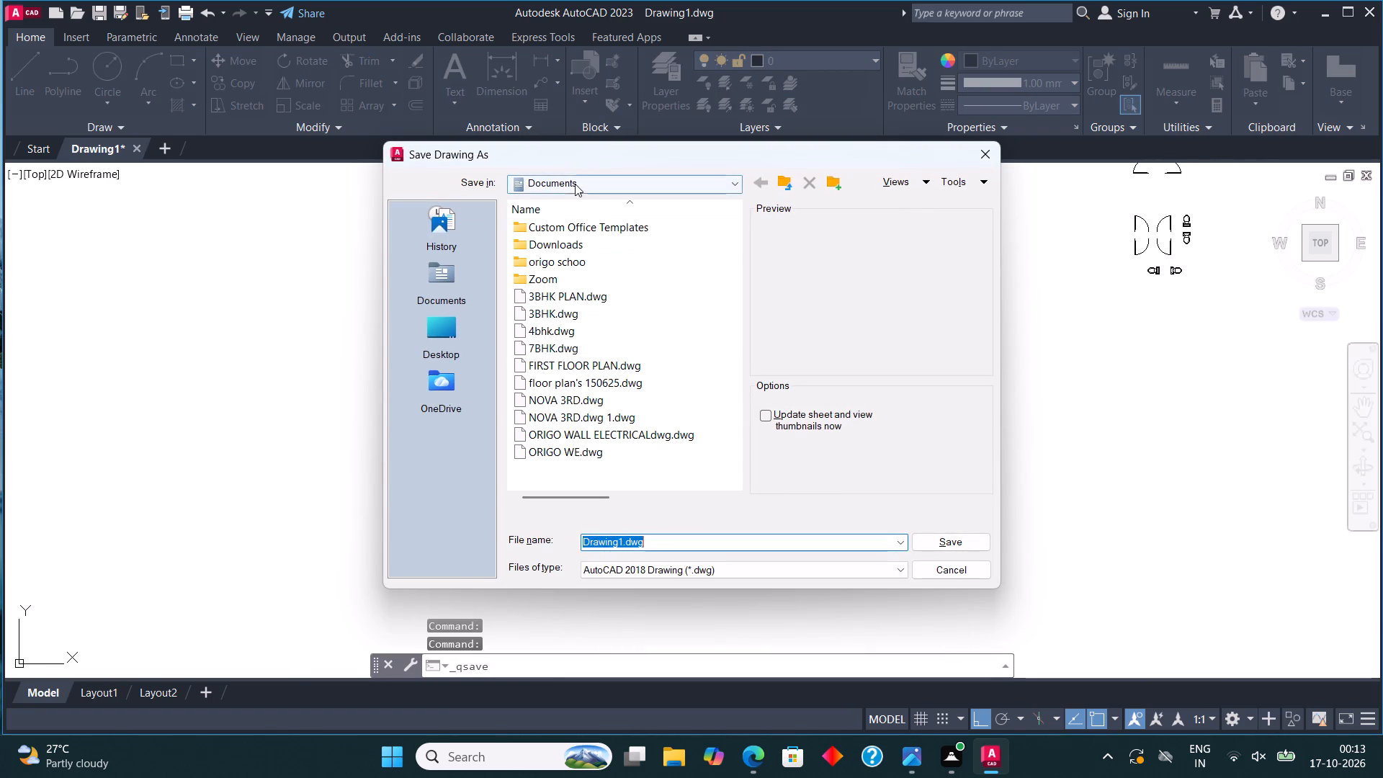
pyautogui.click(575, 184)
pyautogui.click(582, 341)
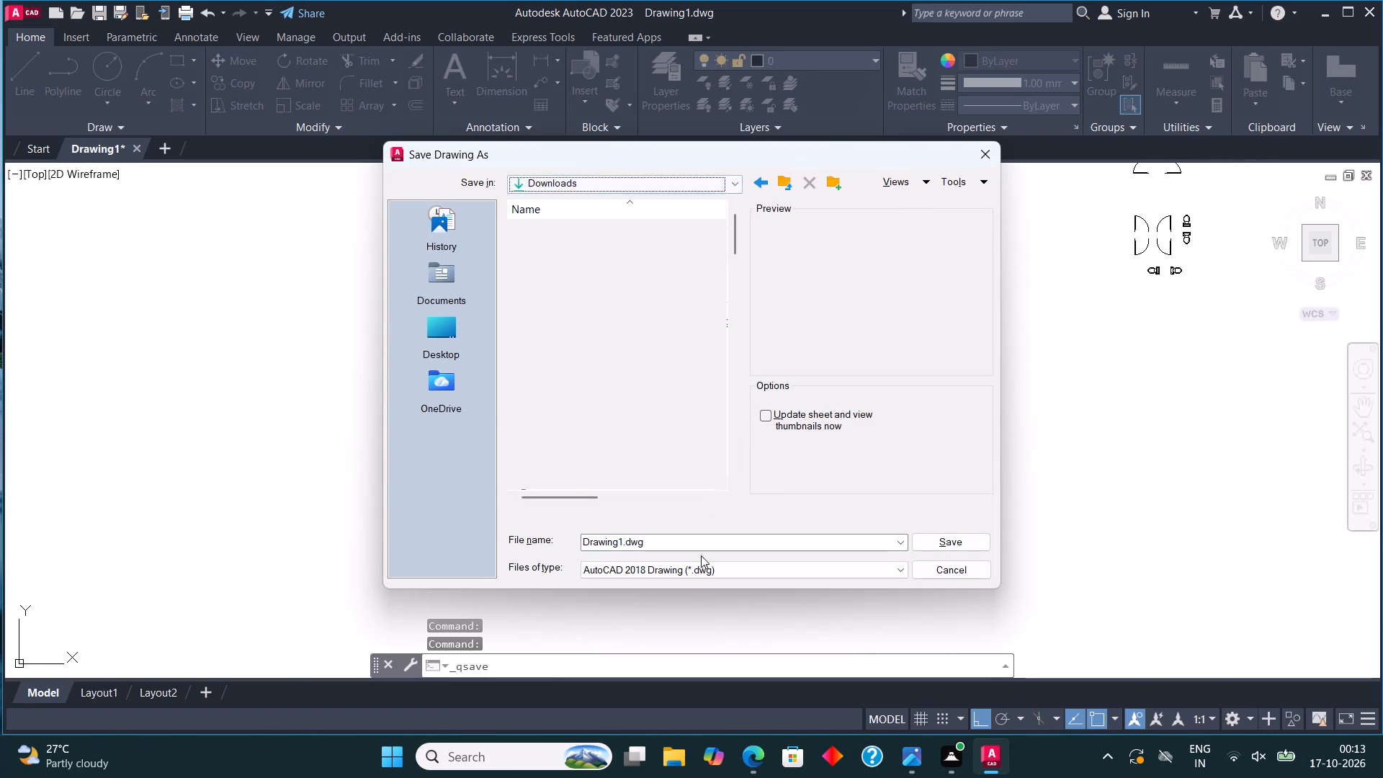
pyautogui.moveTo(675, 547); pyautogui.dragTo(654, 547)
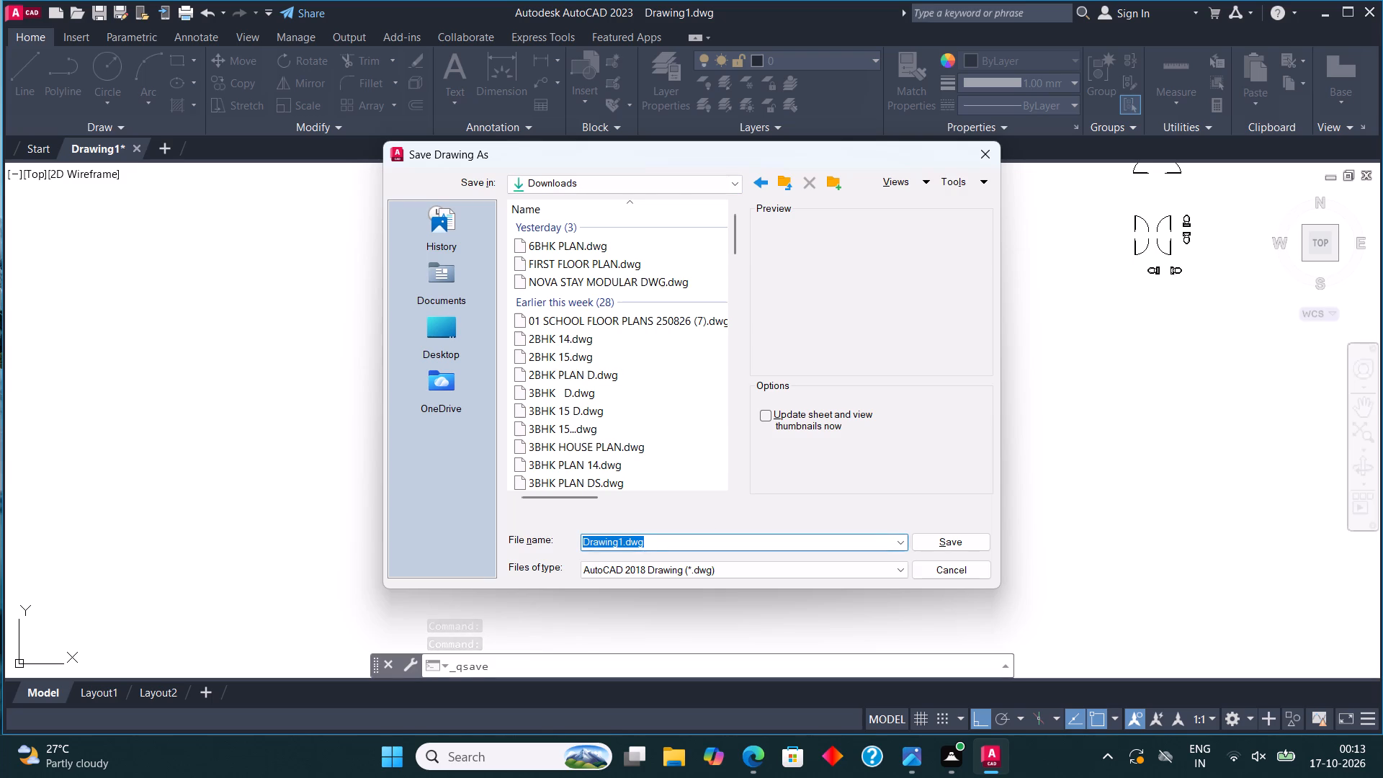
pyautogui.write('FI')
pyautogui.write('RST FLOOR')
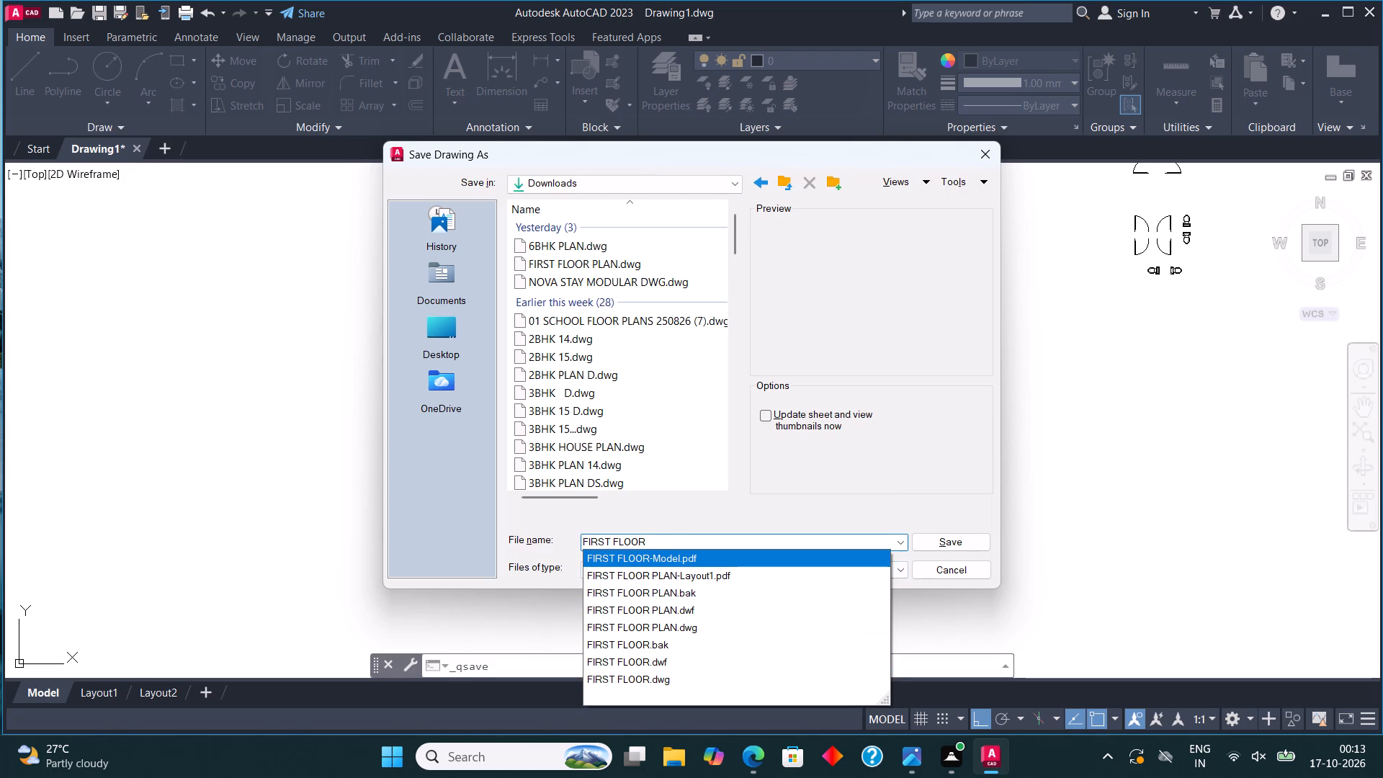
pyautogui.click(720, 543)
pyautogui.press('space')
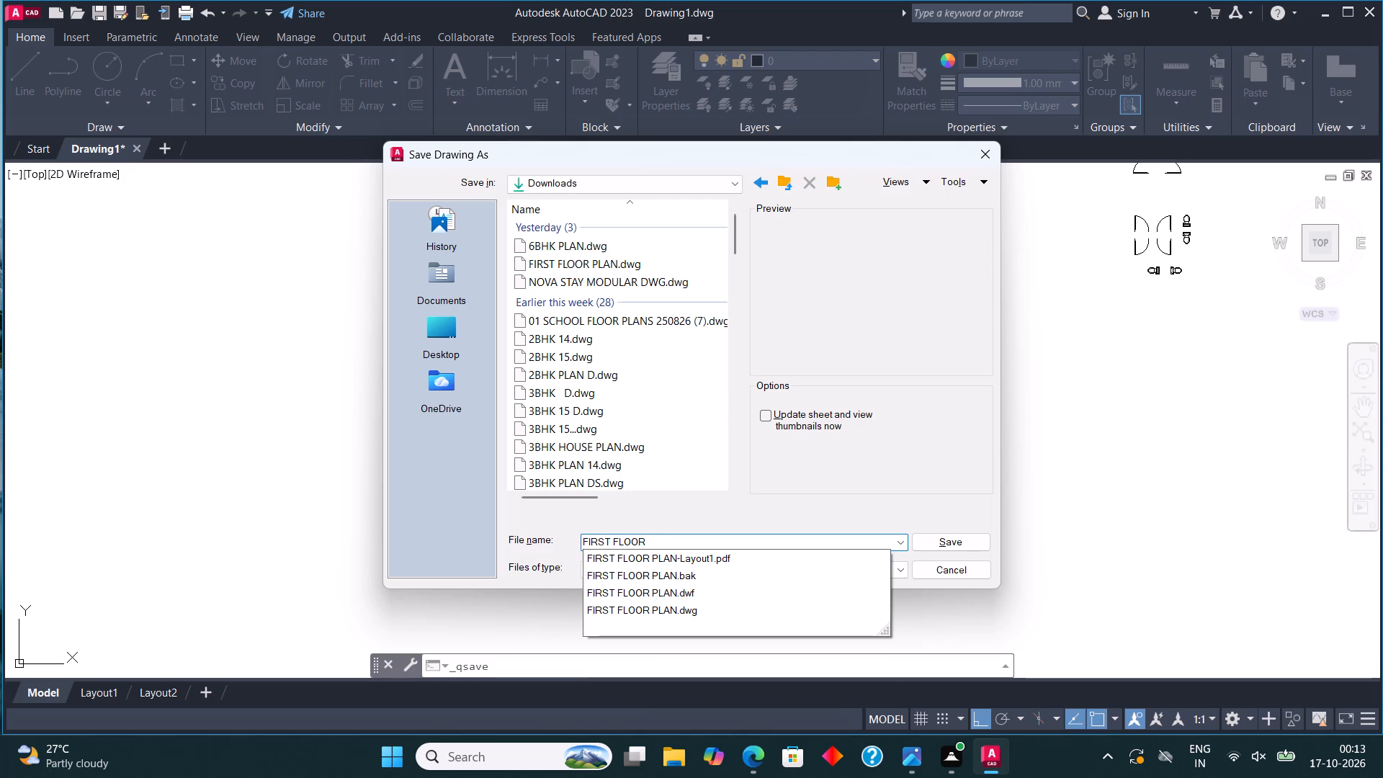
pyautogui.write('17')
pyautogui.click(958, 543)
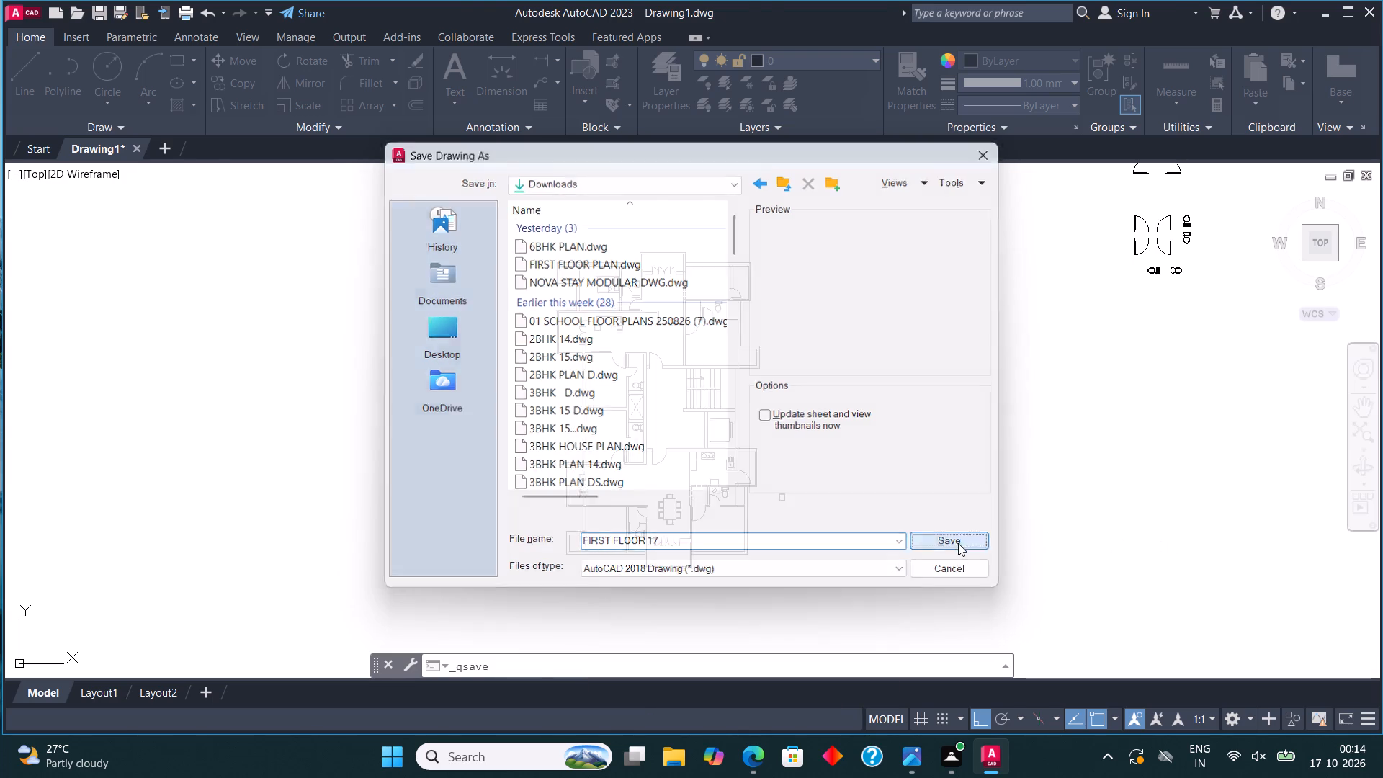
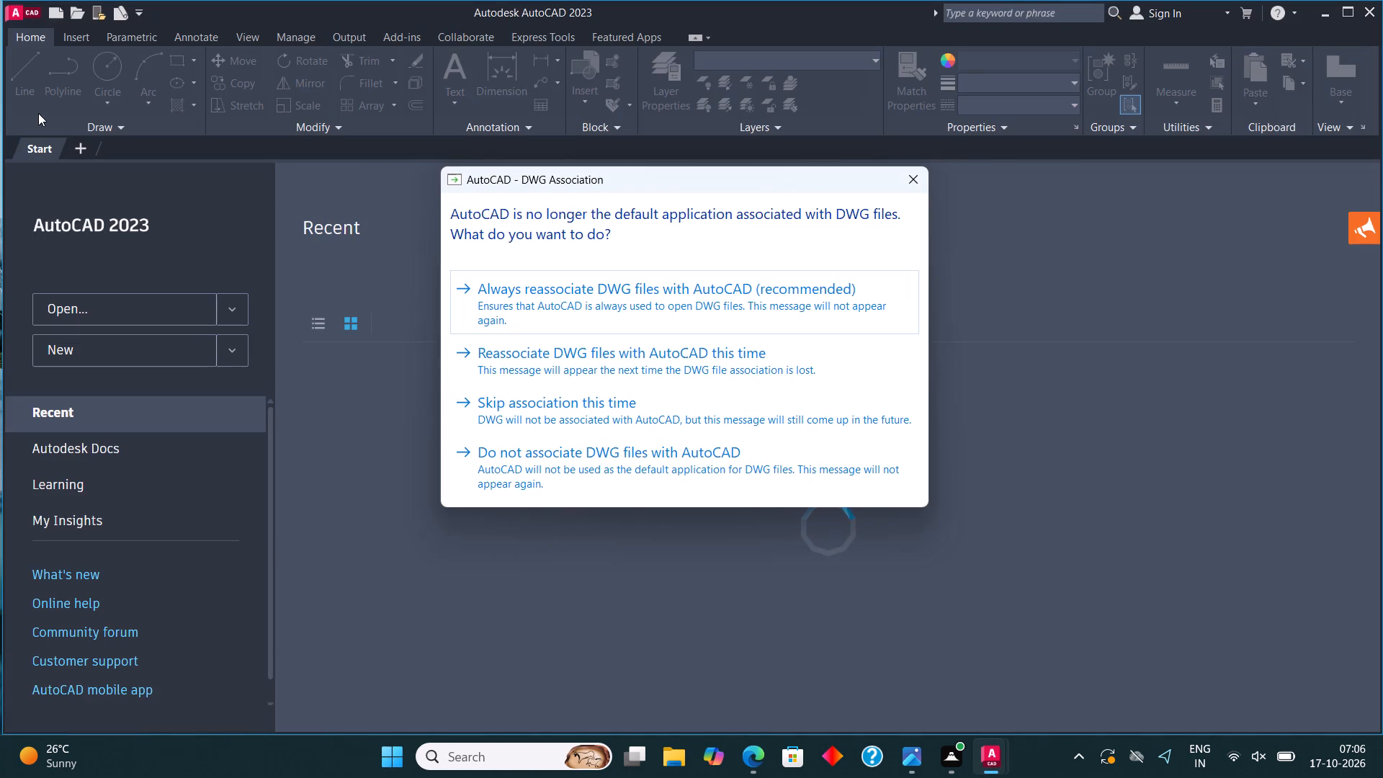
# Dismiss the DWG association prompt and open 7BHK.dwg from the Documents folder.
pyautogui.click(908, 165)
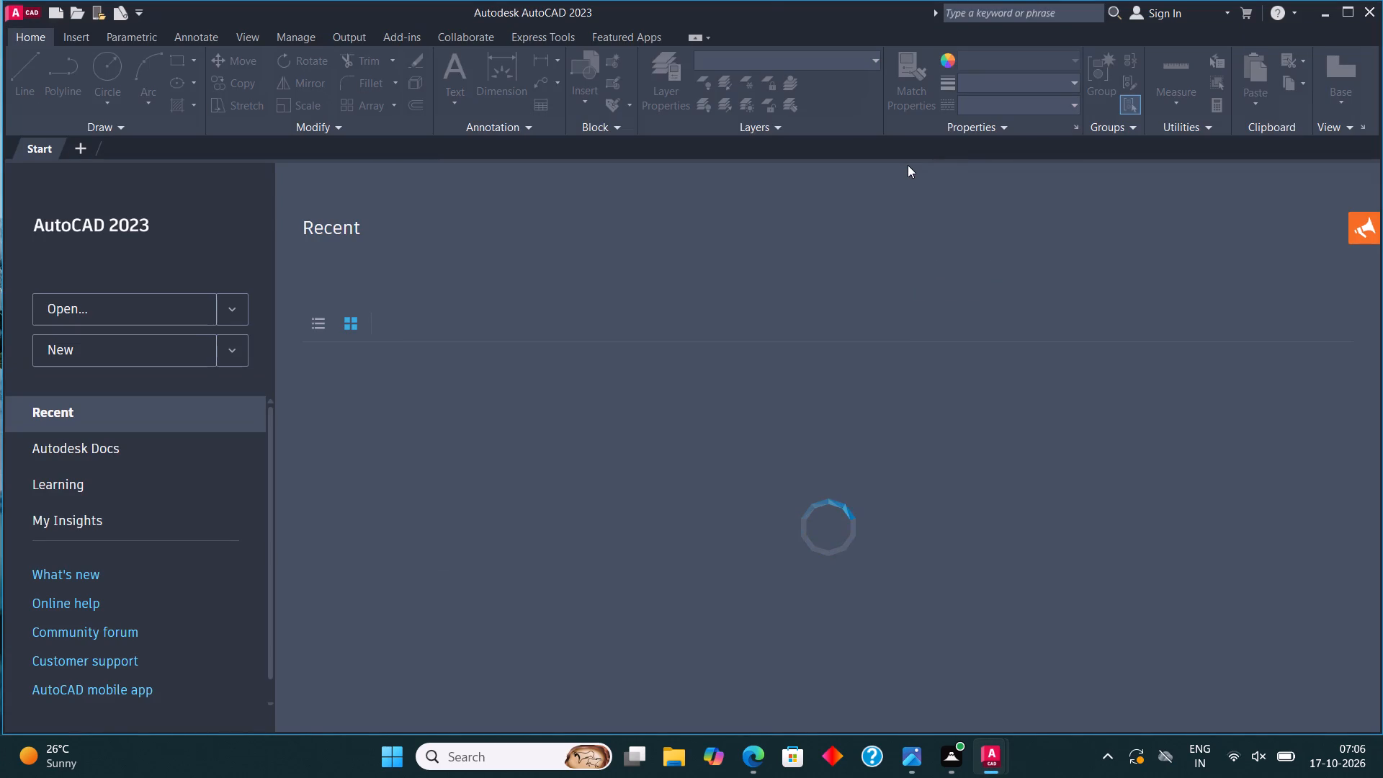
pyautogui.click(163, 310)
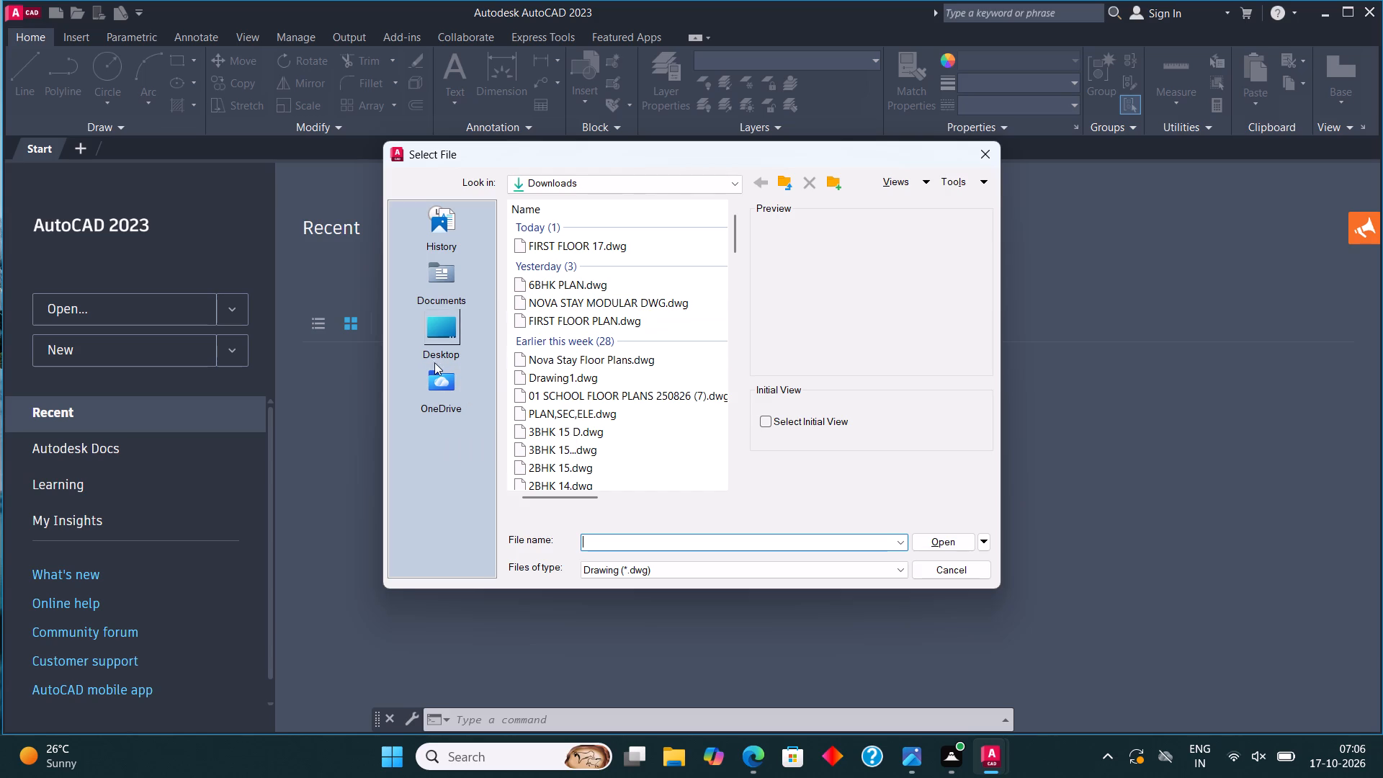
pyautogui.click(433, 282)
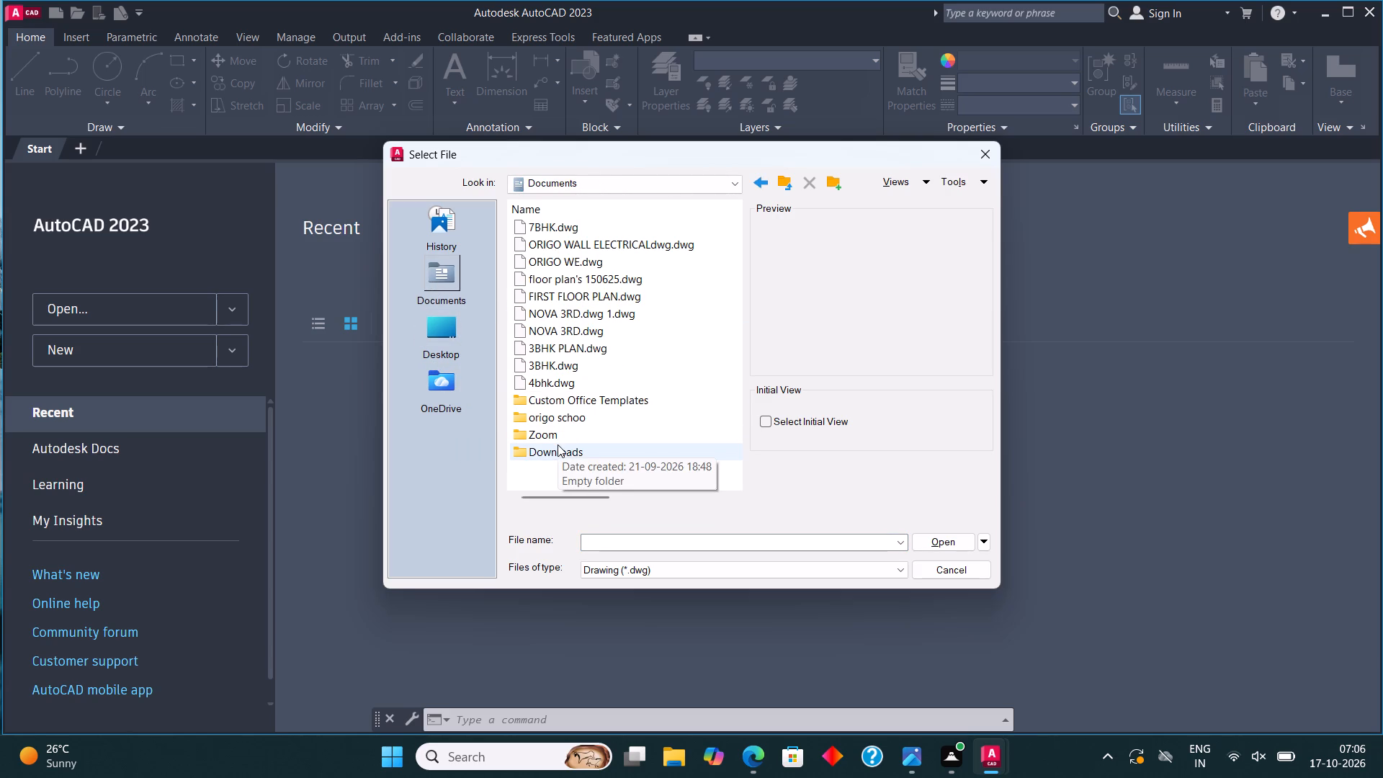
pyautogui.doubleClick(575, 225)
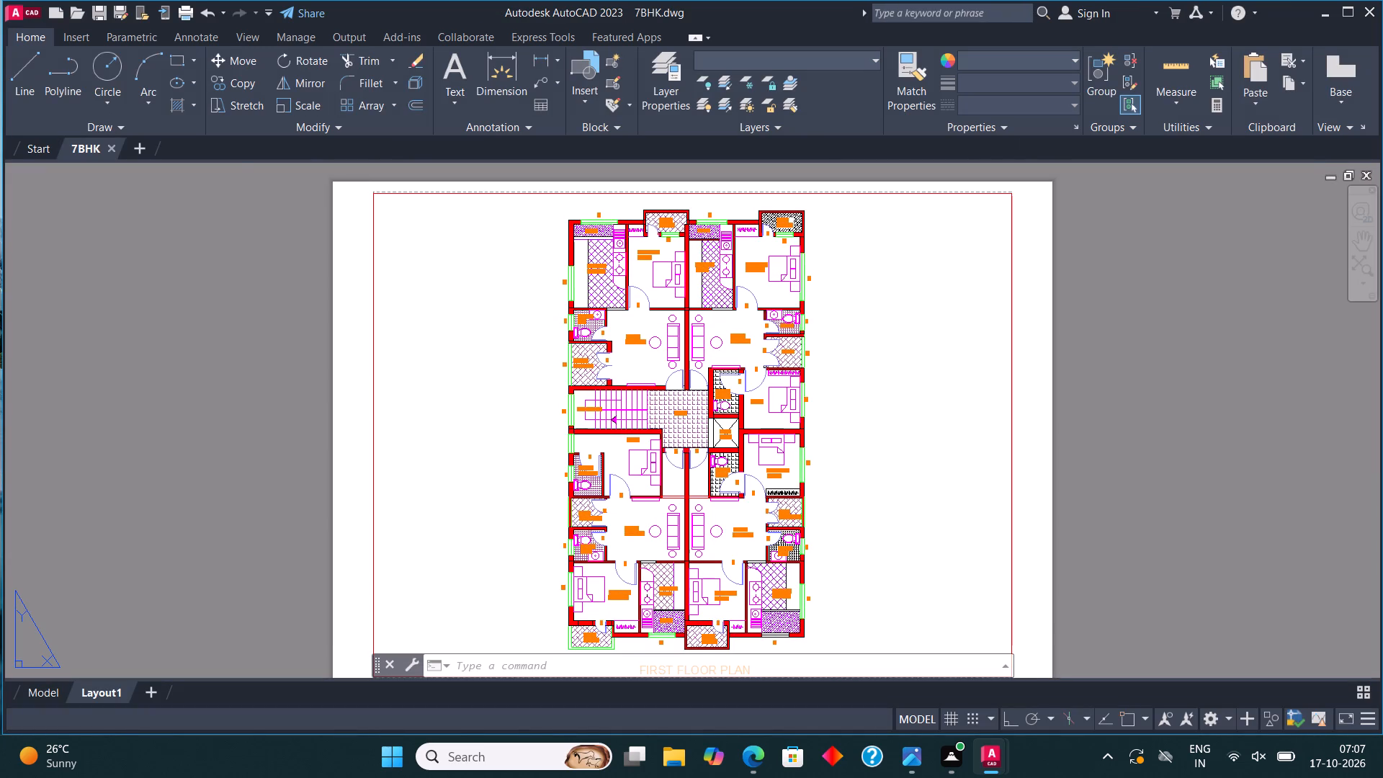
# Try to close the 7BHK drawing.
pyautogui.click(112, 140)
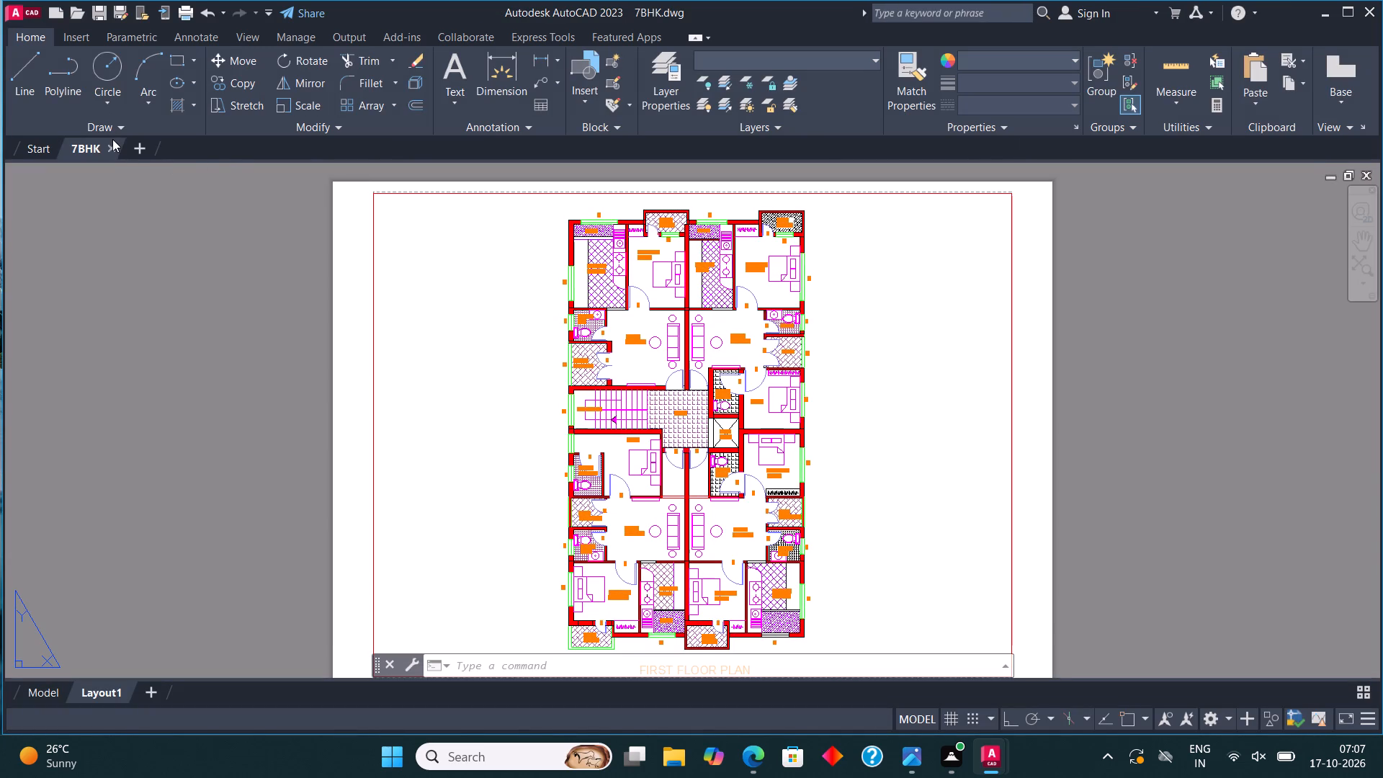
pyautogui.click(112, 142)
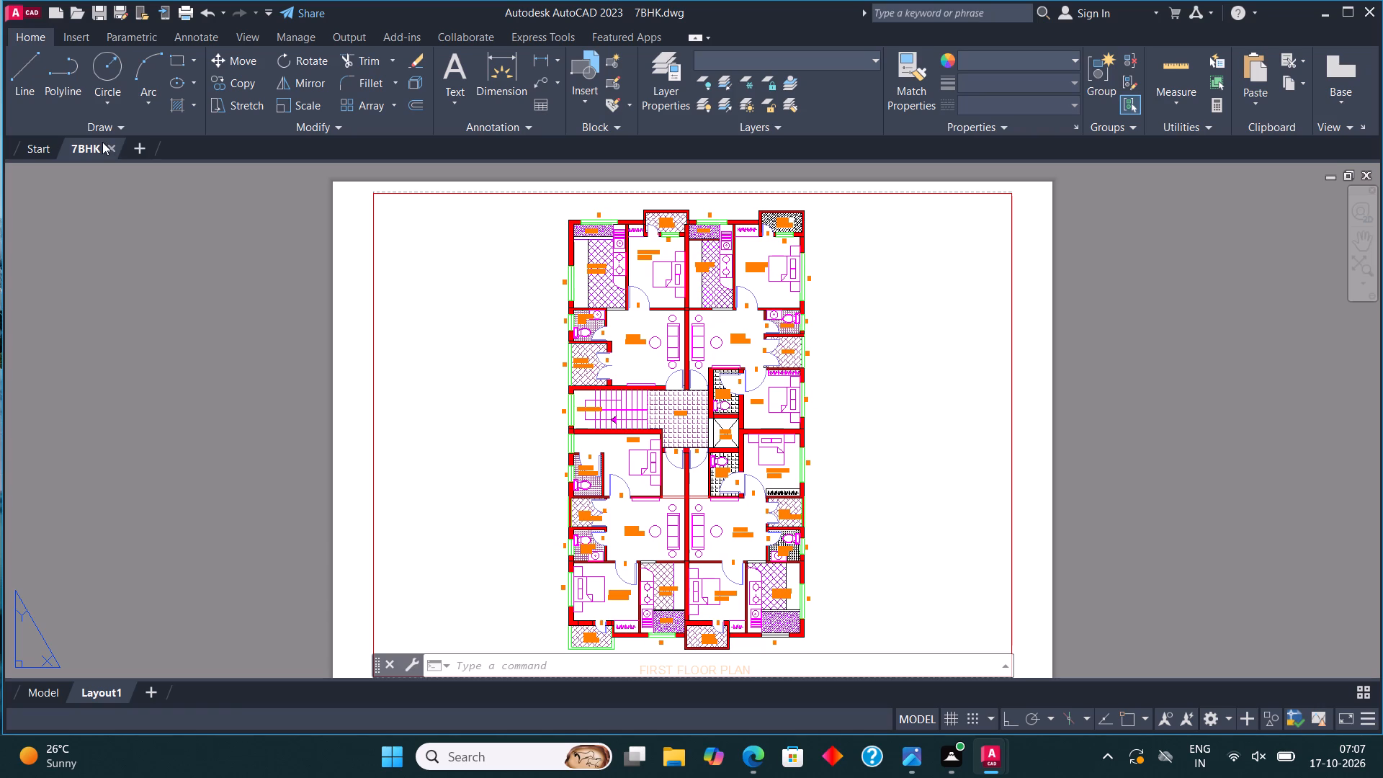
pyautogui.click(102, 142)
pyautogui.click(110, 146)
# Open FIRST FLOOR 17.dwg from the recent documents.
pyautogui.click(18, 19)
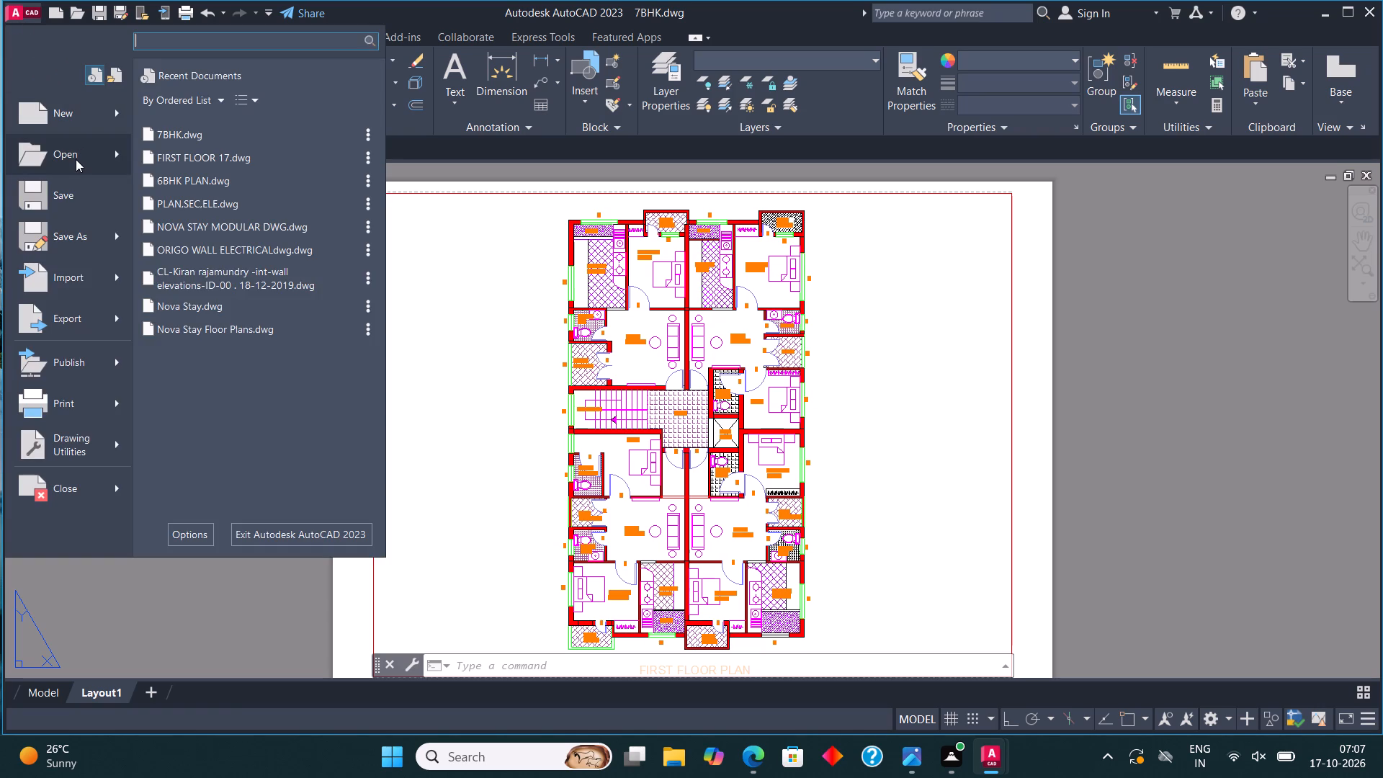
pyautogui.click(73, 157)
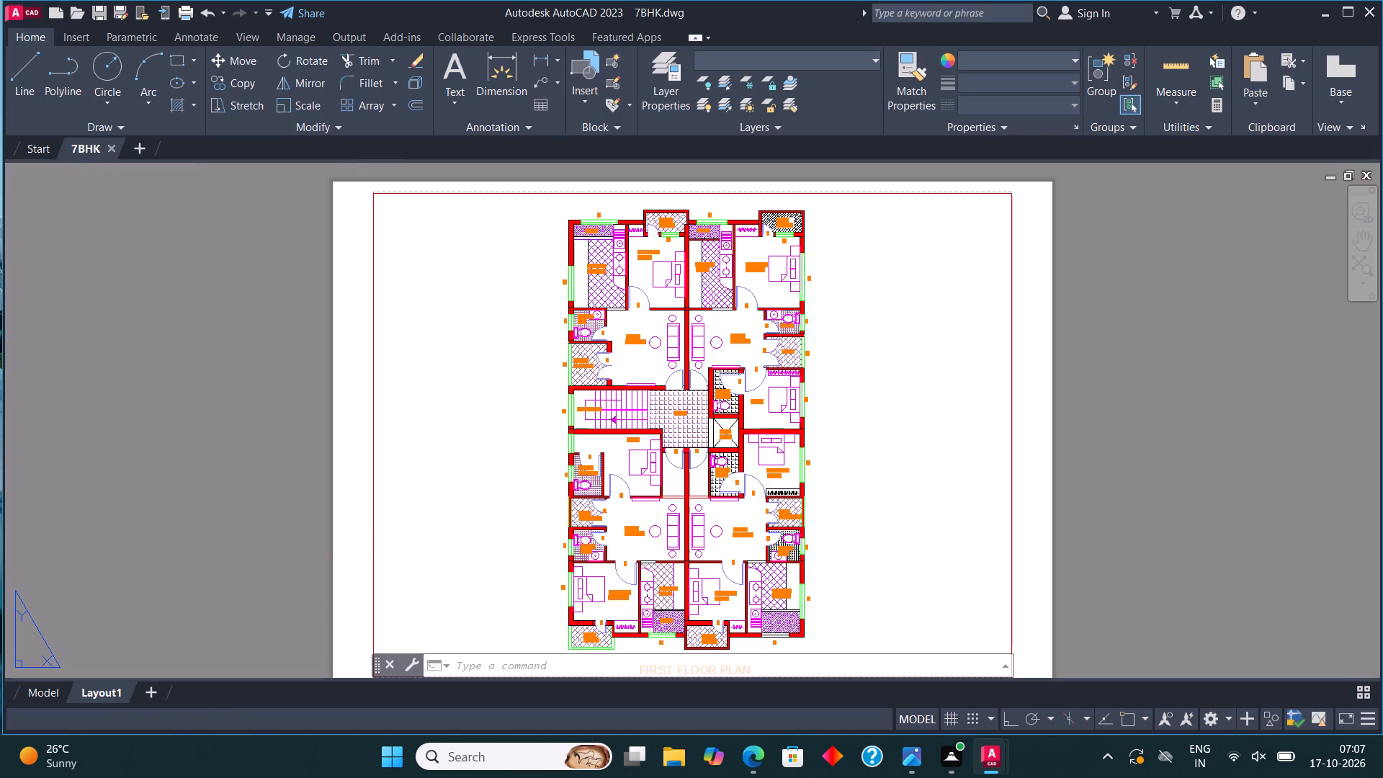
pyautogui.click(10, 5)
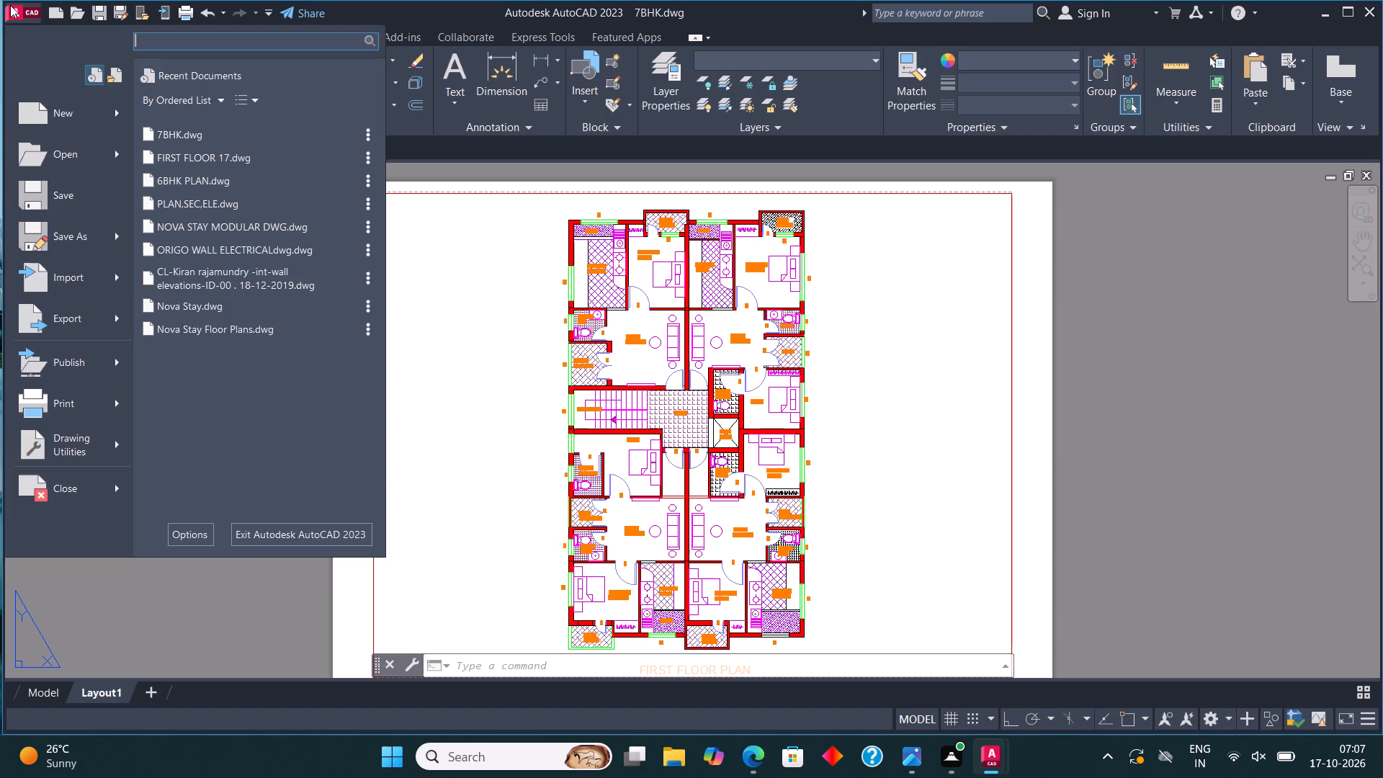
pyautogui.doubleClick(181, 161)
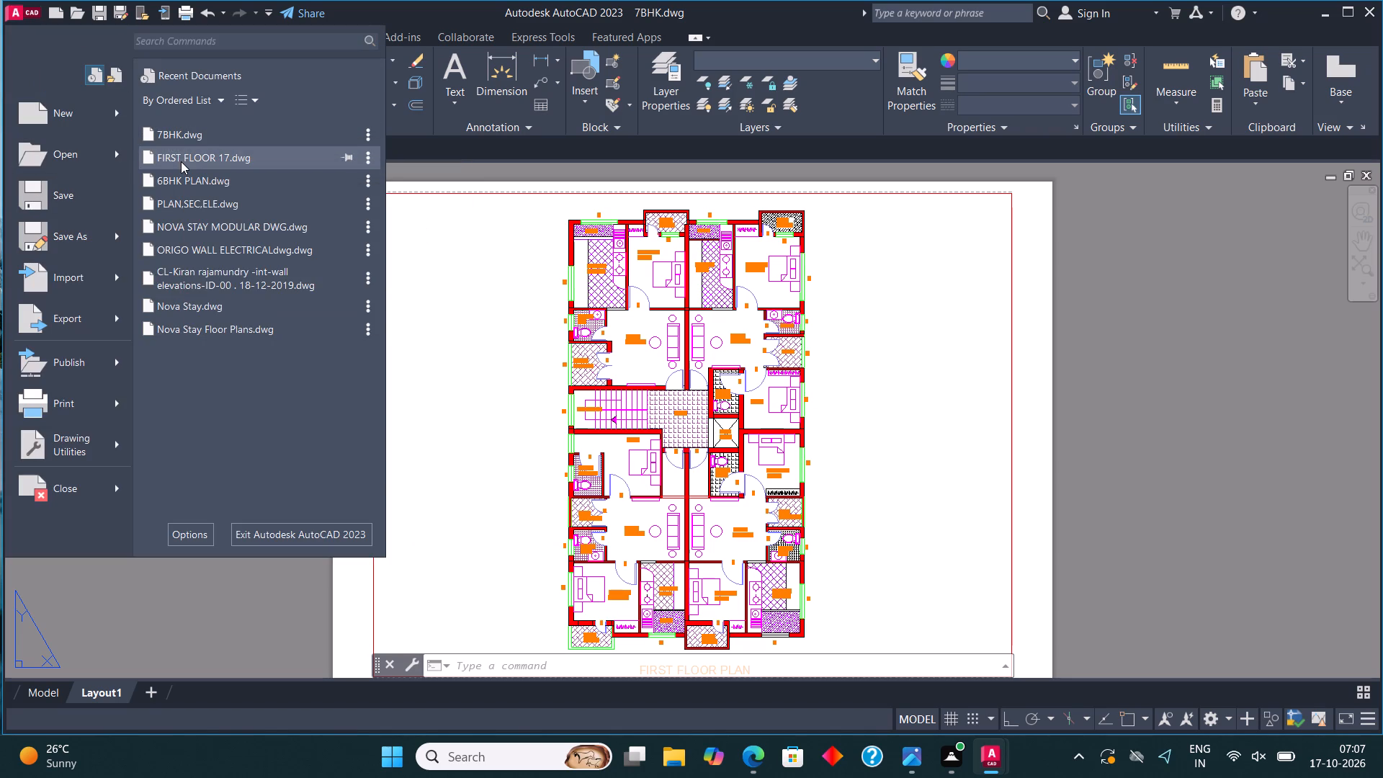
pyautogui.doubleClick(184, 161)
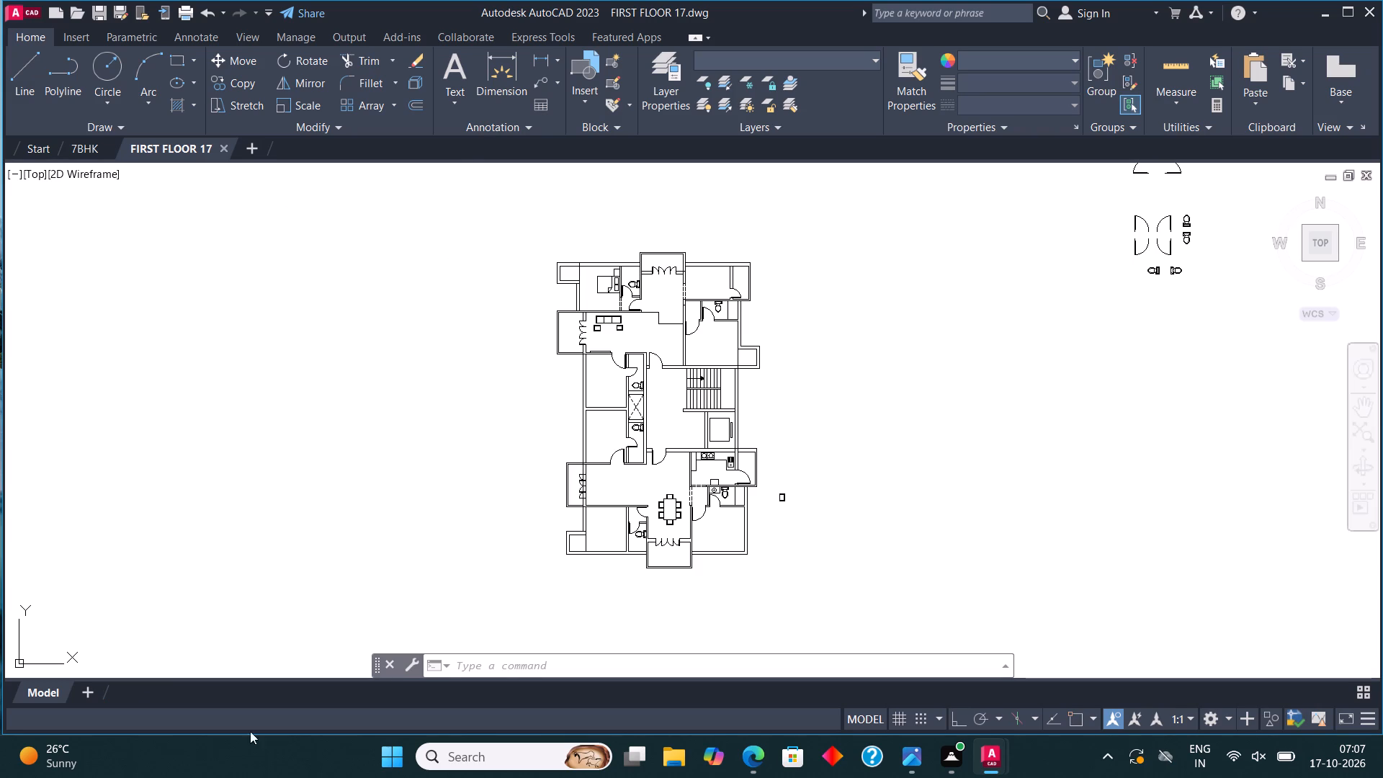
# Examine the overall first floor plan and the loose door and sanitary fixture symbols beside it.
pyautogui.scroll(4, 495, 305)
pyautogui.scroll(-4, 495, 318)
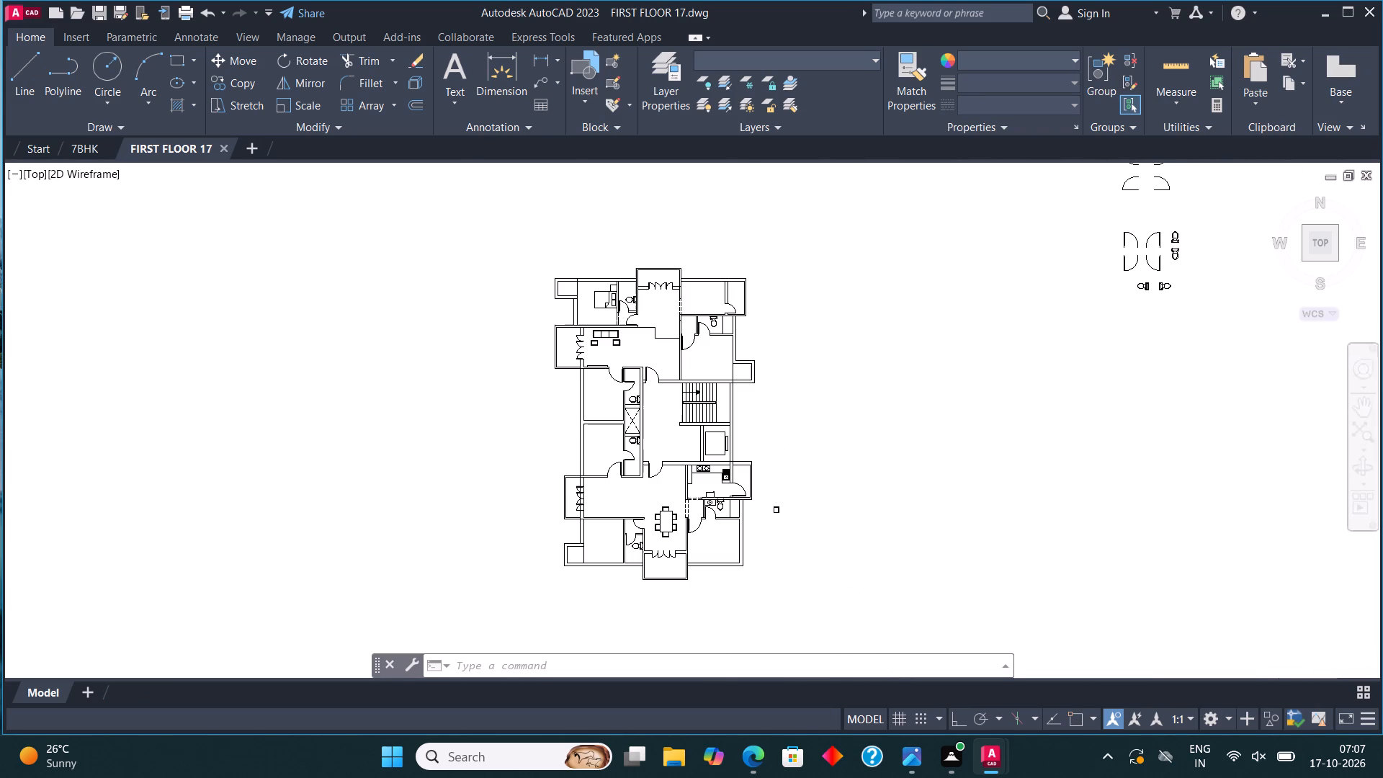
pyautogui.scroll(-3, 439, 393)
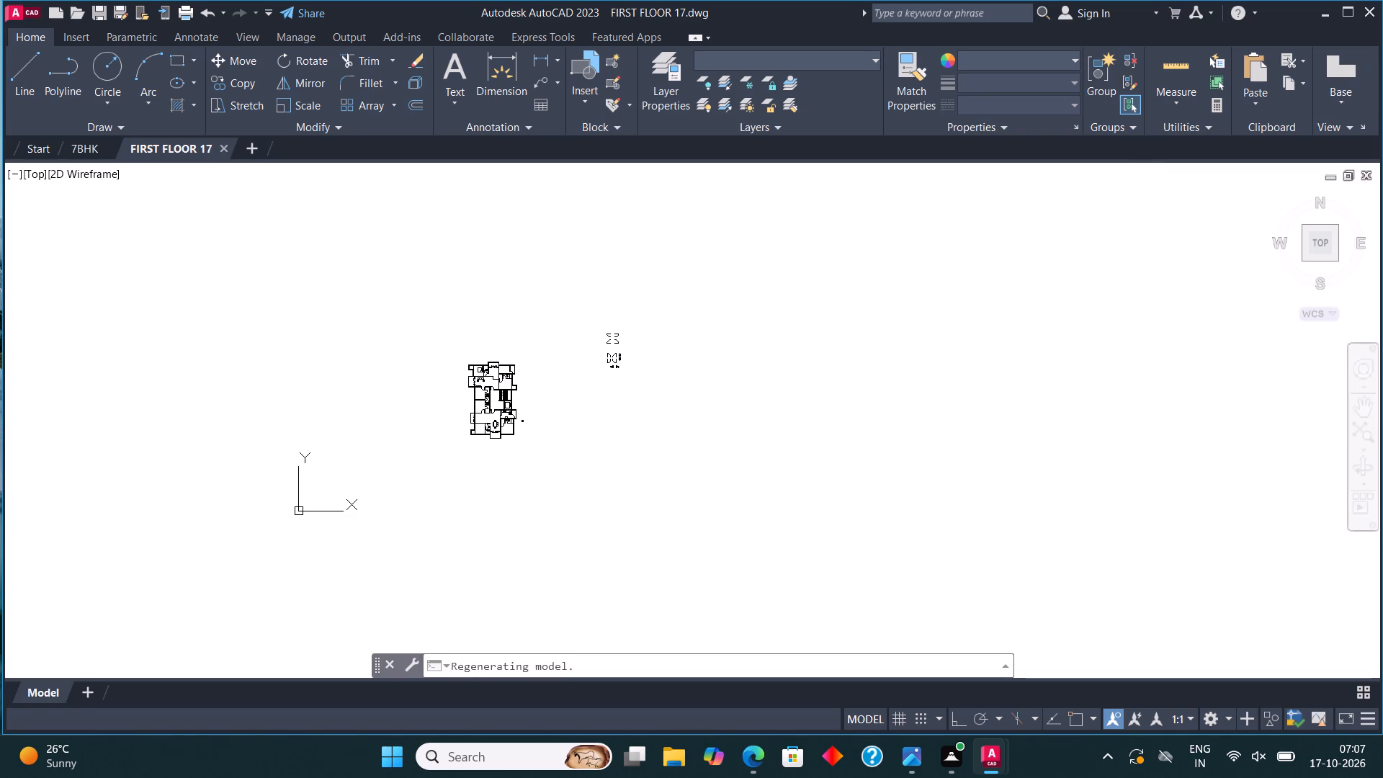
pyautogui.scroll(3, 460, 331)
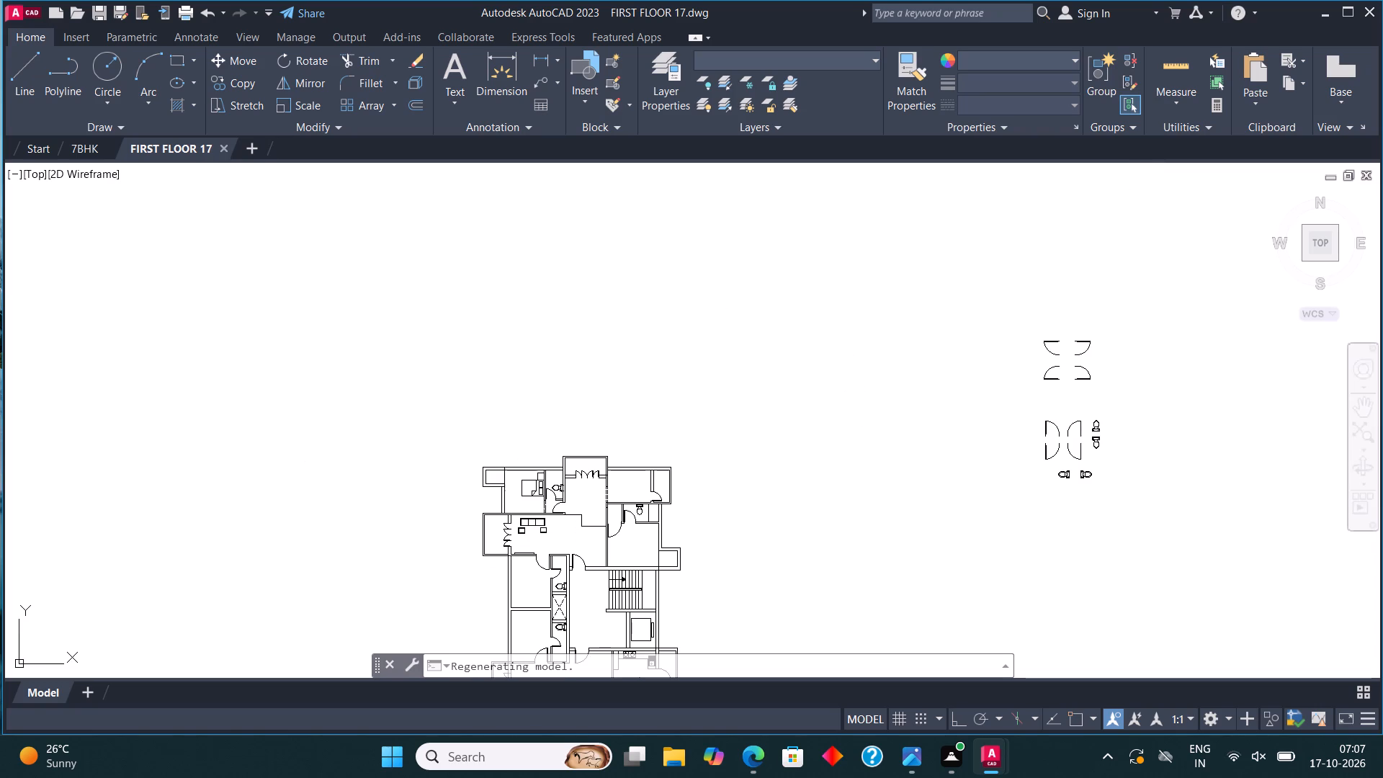
pyautogui.click(442, 519)
pyautogui.click(269, 475)
pyautogui.moveTo(269, 475); pyautogui.dragTo(400, 491)
pyautogui.moveTo(400, 491); pyautogui.dragTo(527, 387)
pyautogui.scroll(-4, 527, 400)
pyautogui.scroll(5, 424, 439)
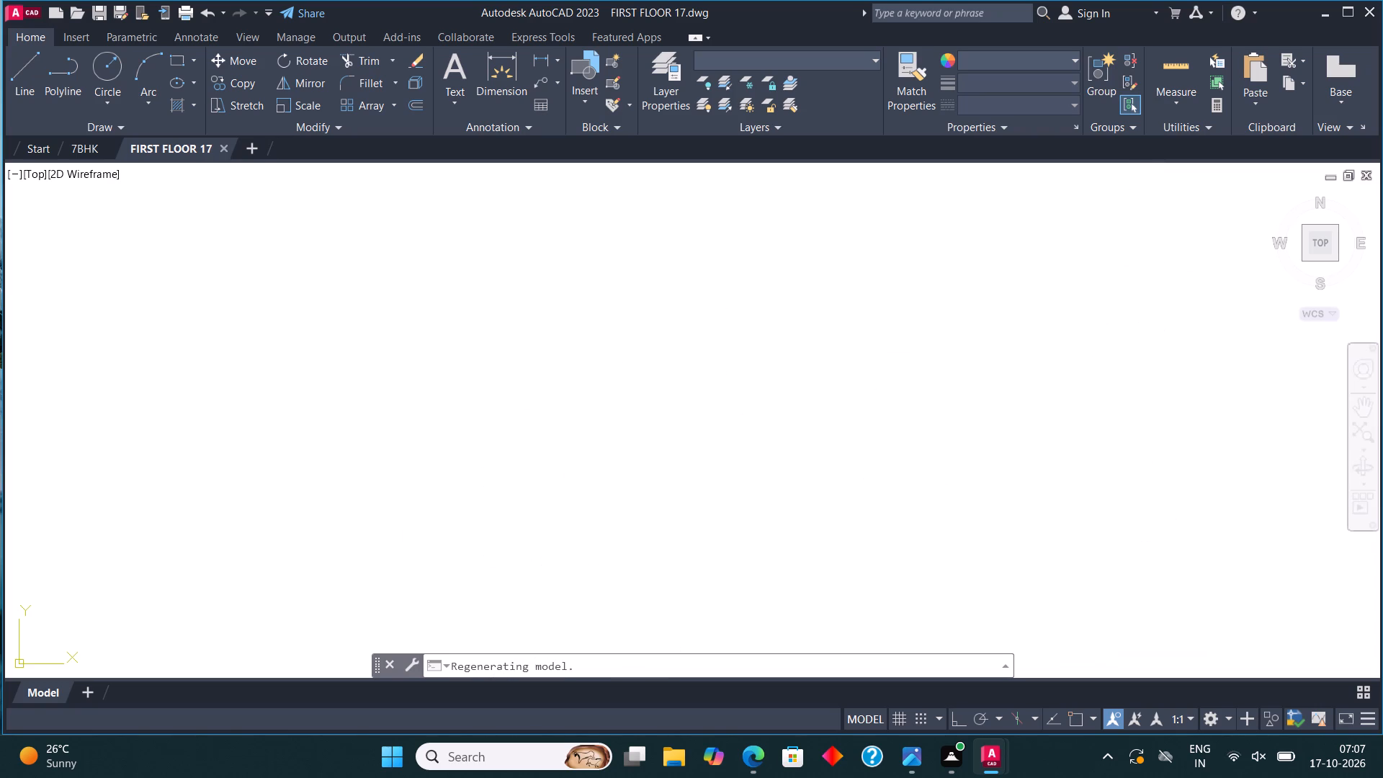
pyautogui.scroll(-4, 416, 421)
pyautogui.scroll(4, 576, 360)
pyautogui.scroll(-3, 576, 360)
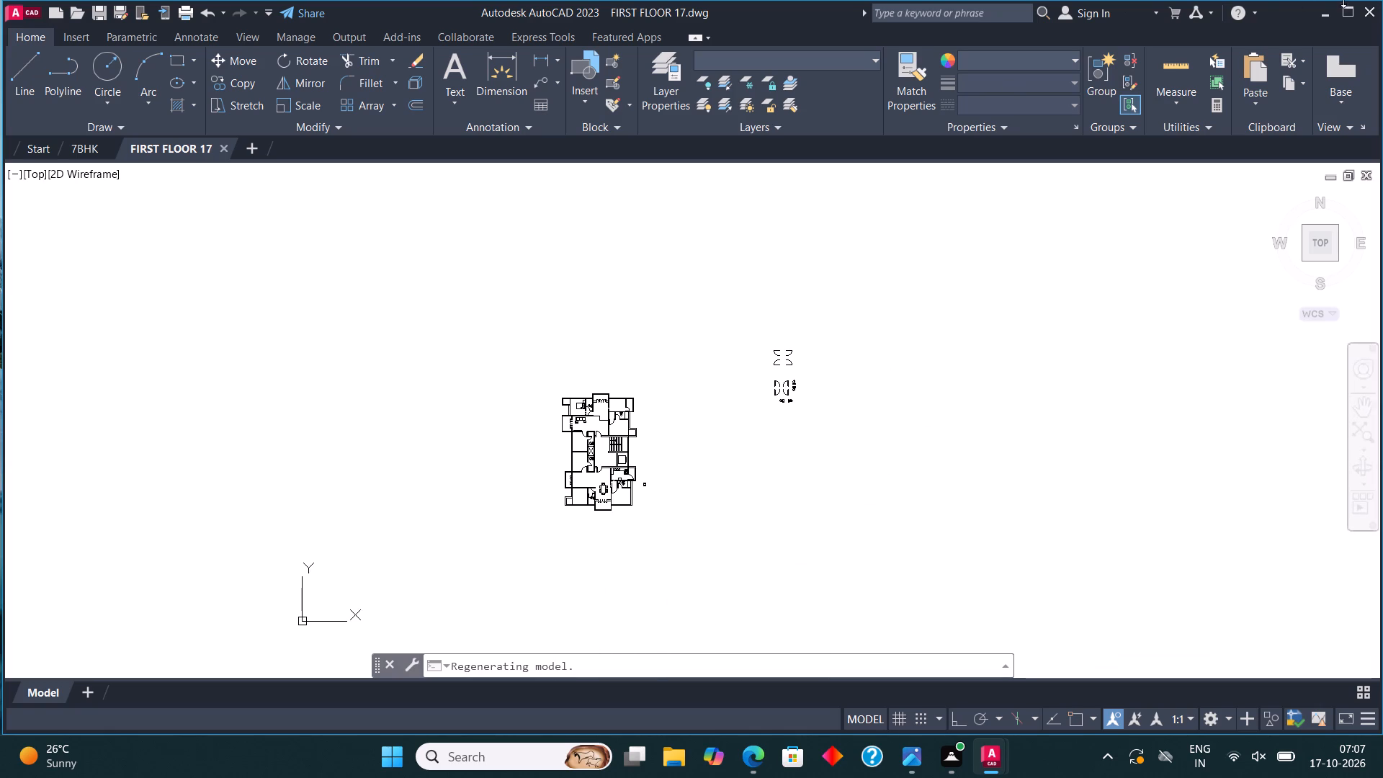
# Close the application with the FIRST FLOOR 17 and 7BHK drawings open.
pyautogui.click(1370, 8)
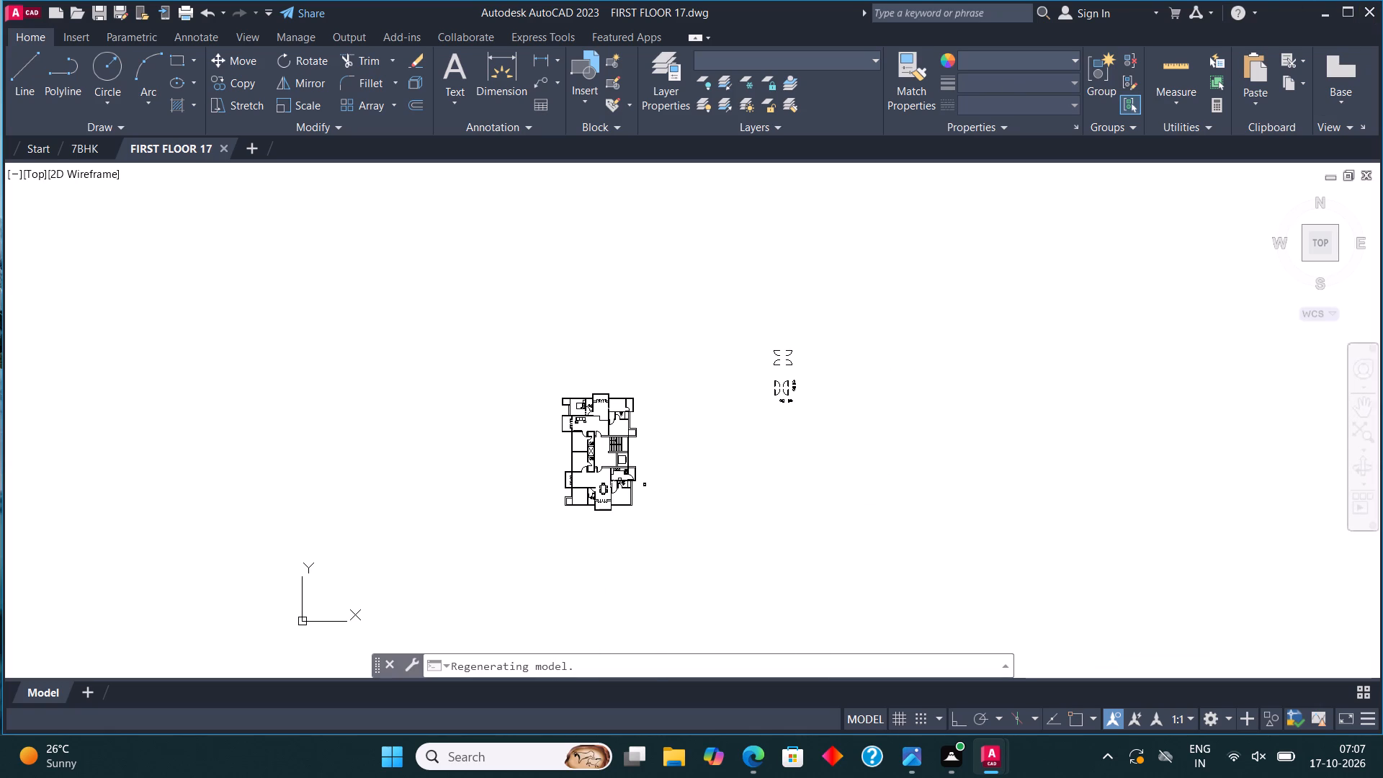